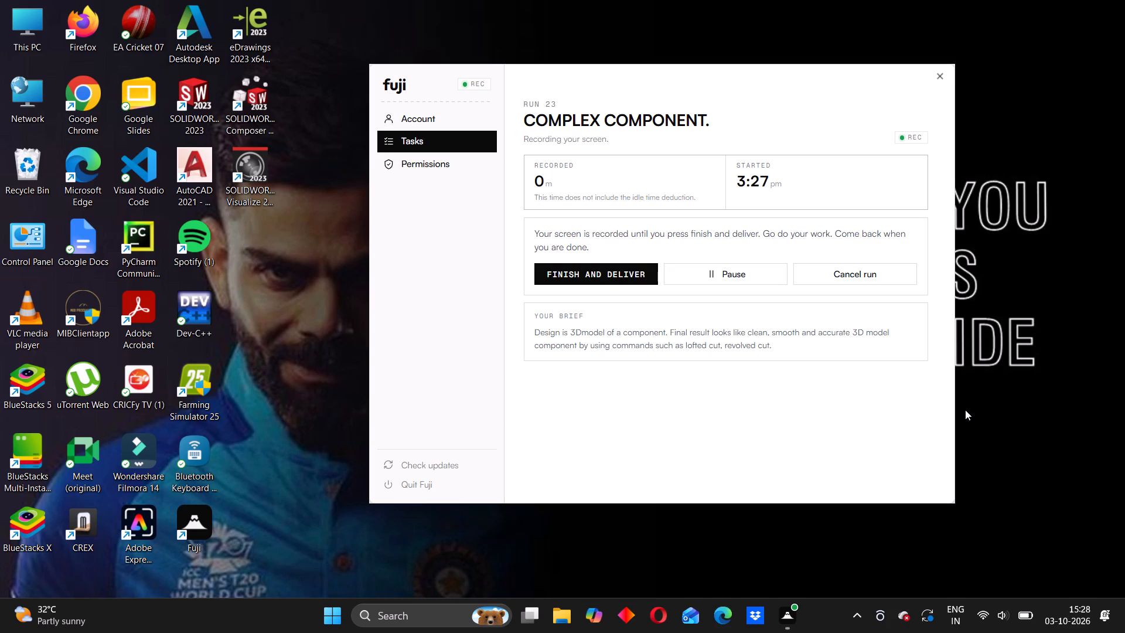
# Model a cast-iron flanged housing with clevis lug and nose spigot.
# Launch SOLIDWORKS 2023 and create a new part document.
pyautogui.click(1003, 348)
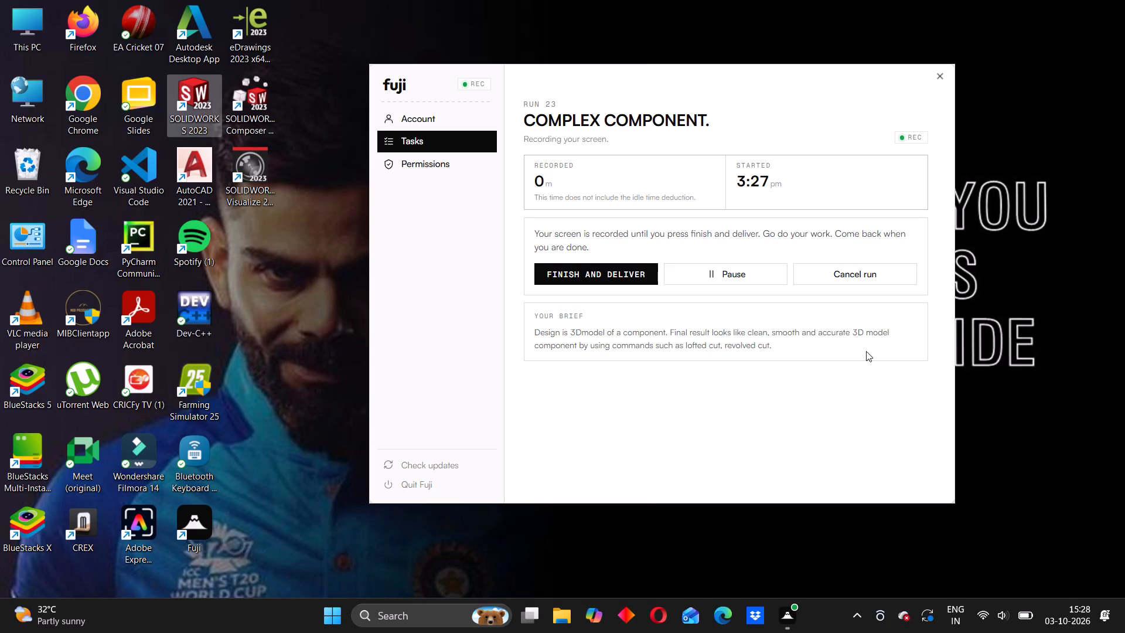
pyautogui.doubleClick(197, 84)
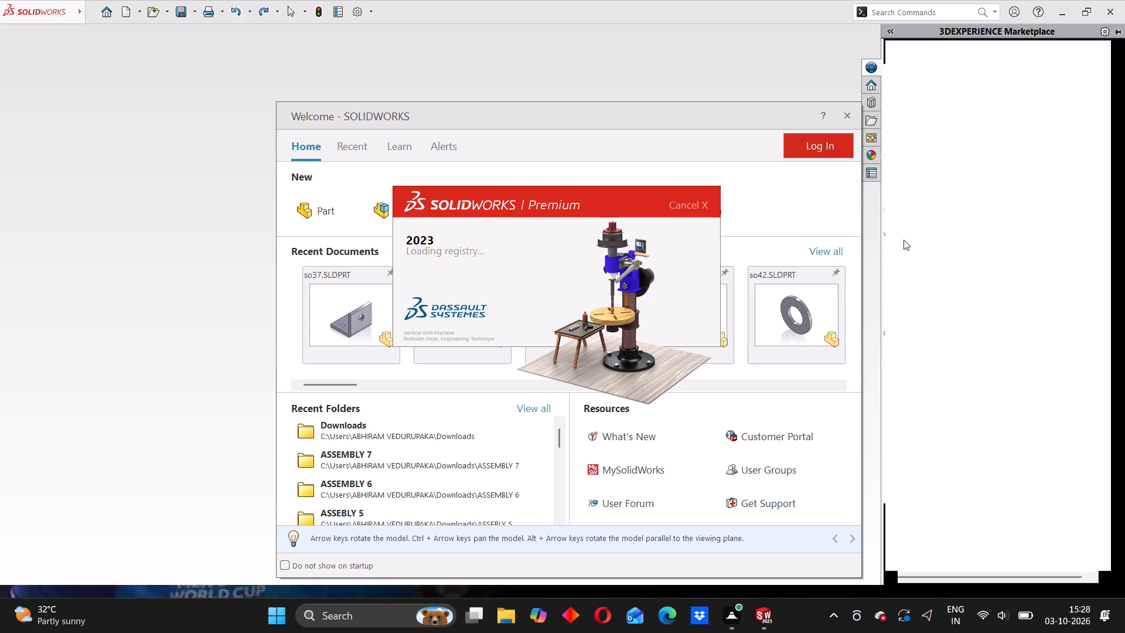
pyautogui.click(694, 205)
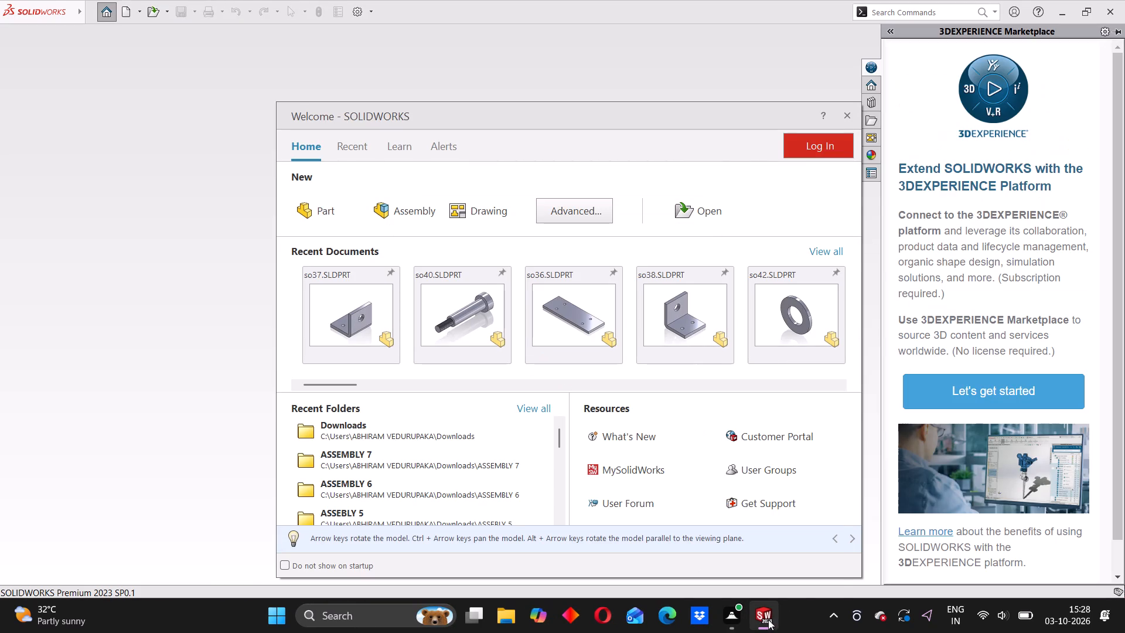
pyautogui.click(317, 205)
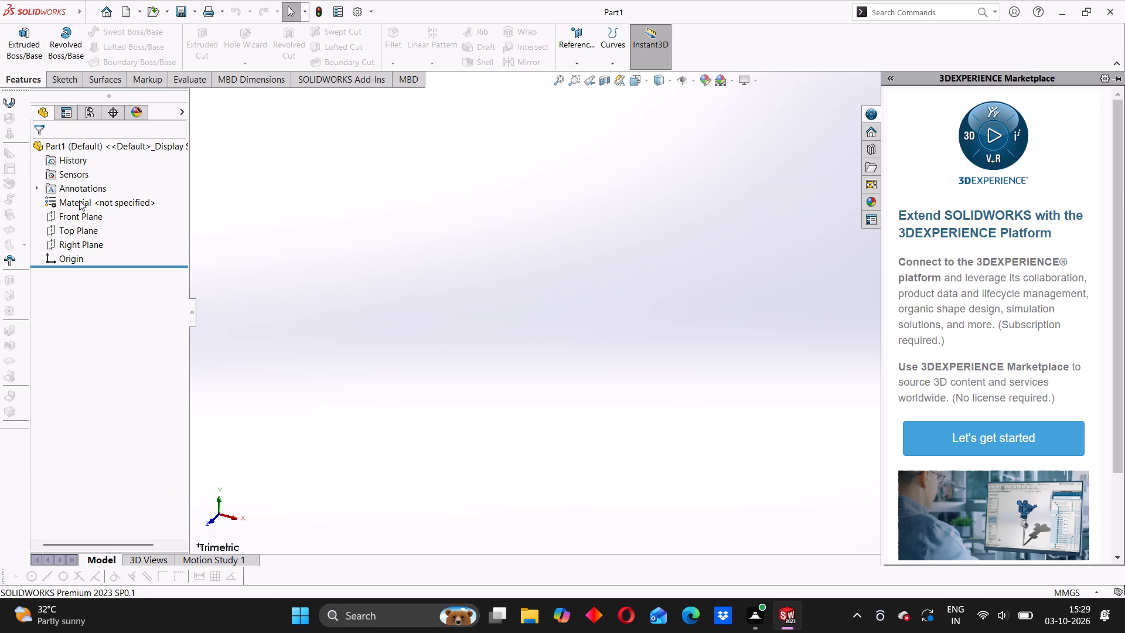
# Sketch a center rectangle about 177 by 74 mm on the Front Plane, centred on the origin.
pyautogui.click(78, 77)
pyautogui.click(74, 216)
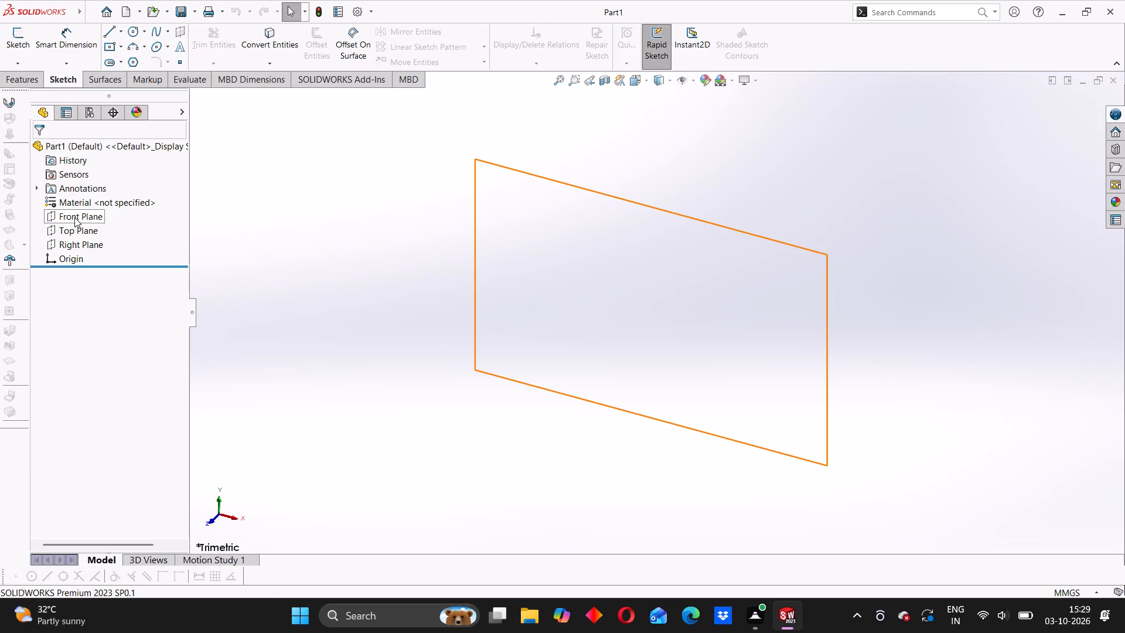
pyautogui.click(80, 195)
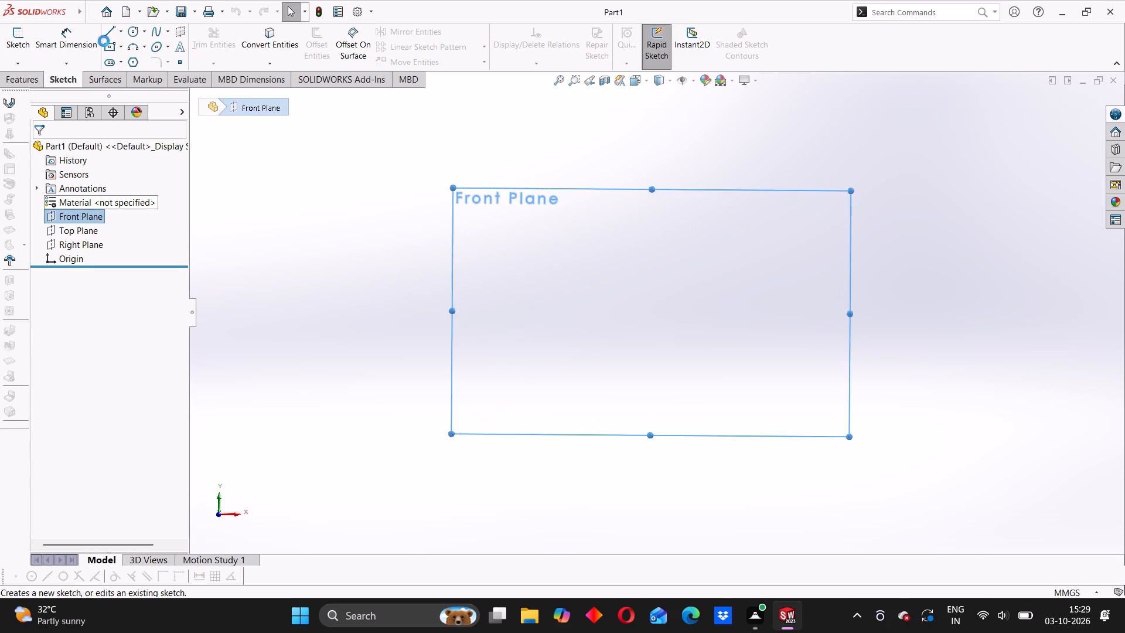
pyautogui.click(121, 47)
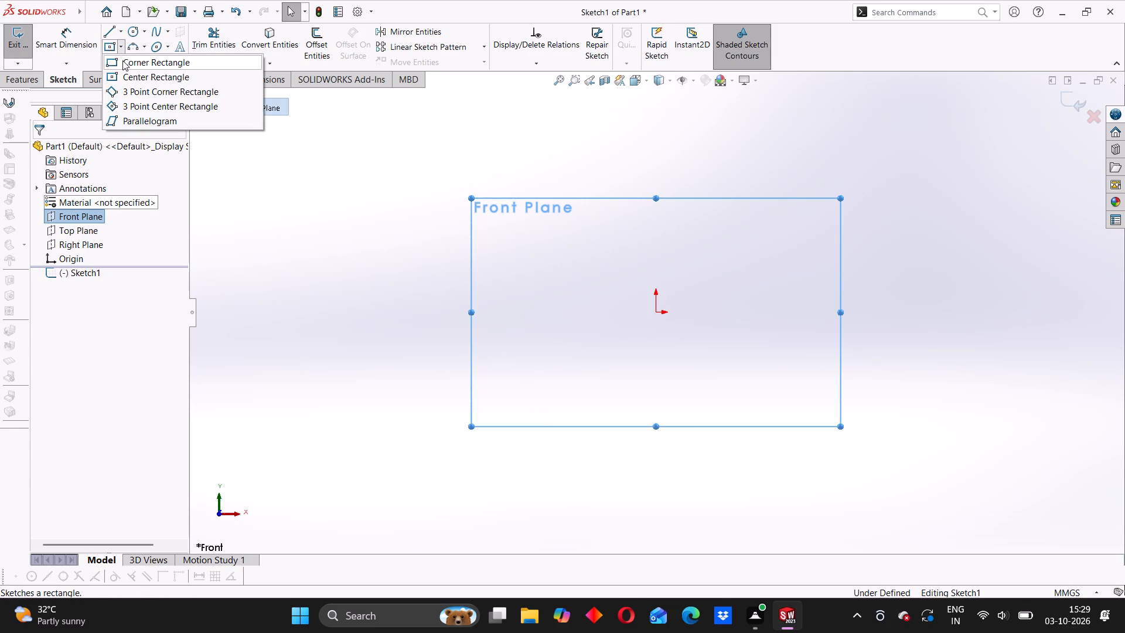
pyautogui.click(124, 73)
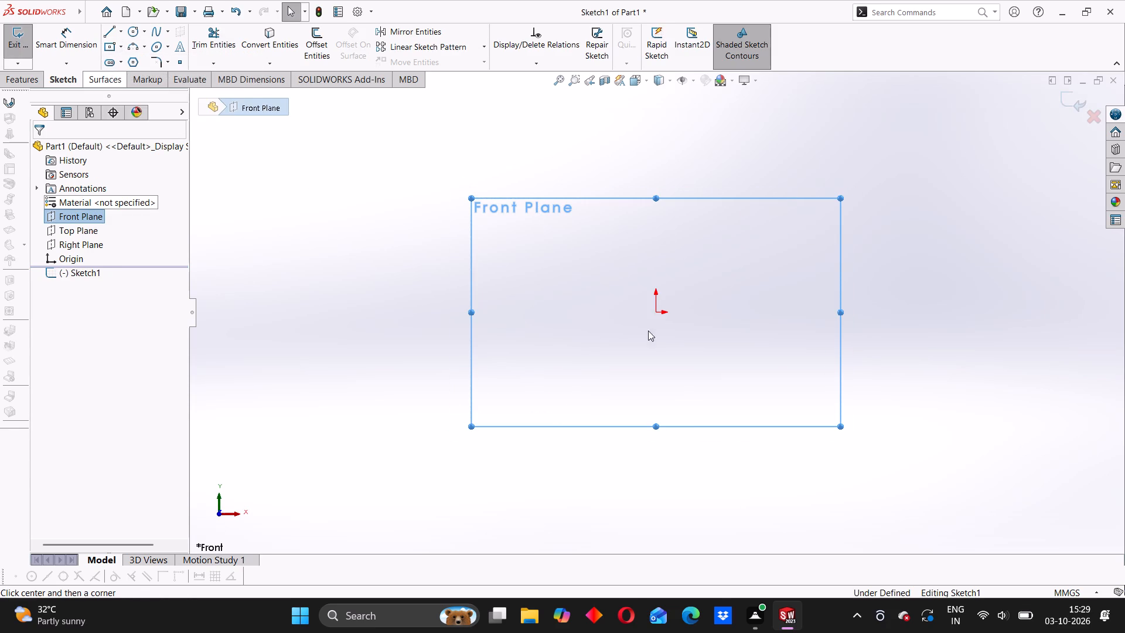
pyautogui.click(656, 311)
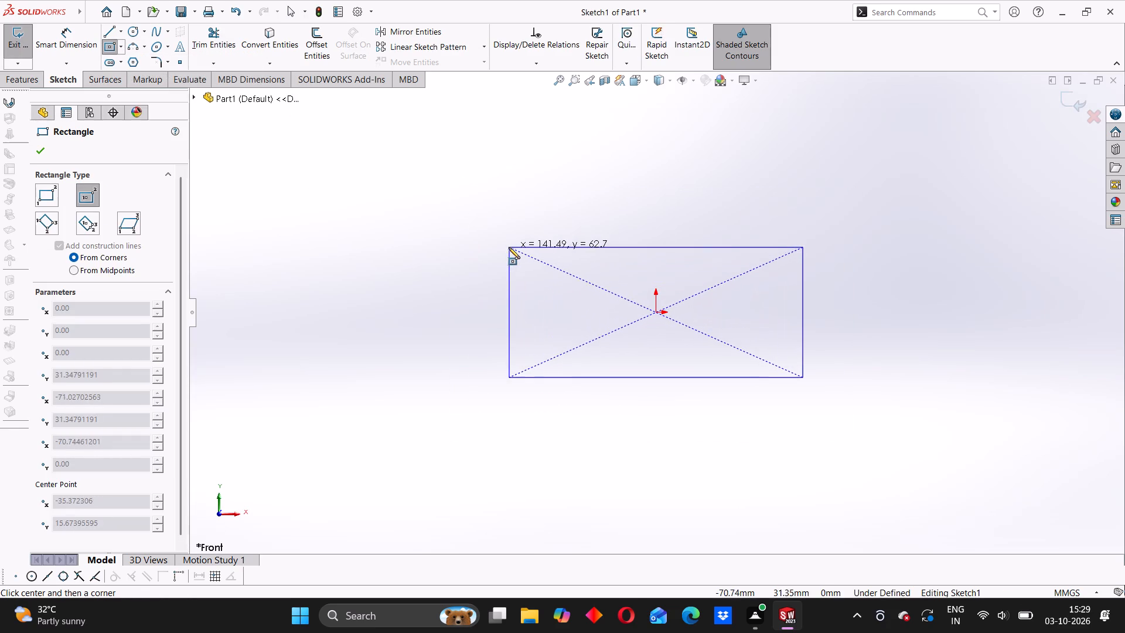
pyautogui.click(472, 236)
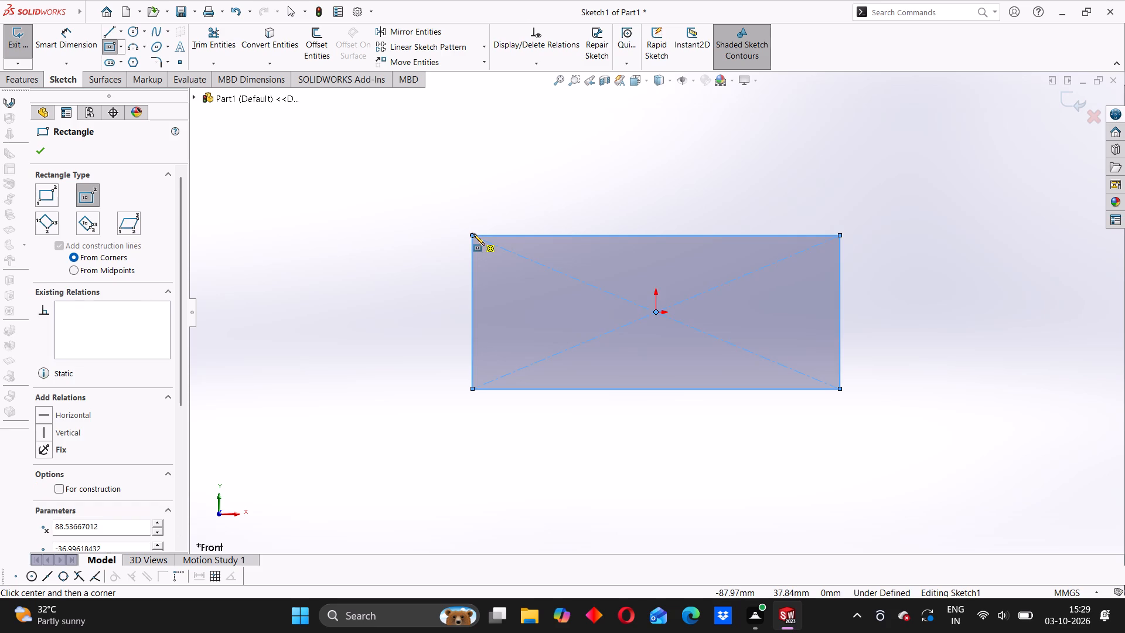
# Dimension the rectangle to 76 mm wide and 60 mm high.
pyautogui.click(57, 40)
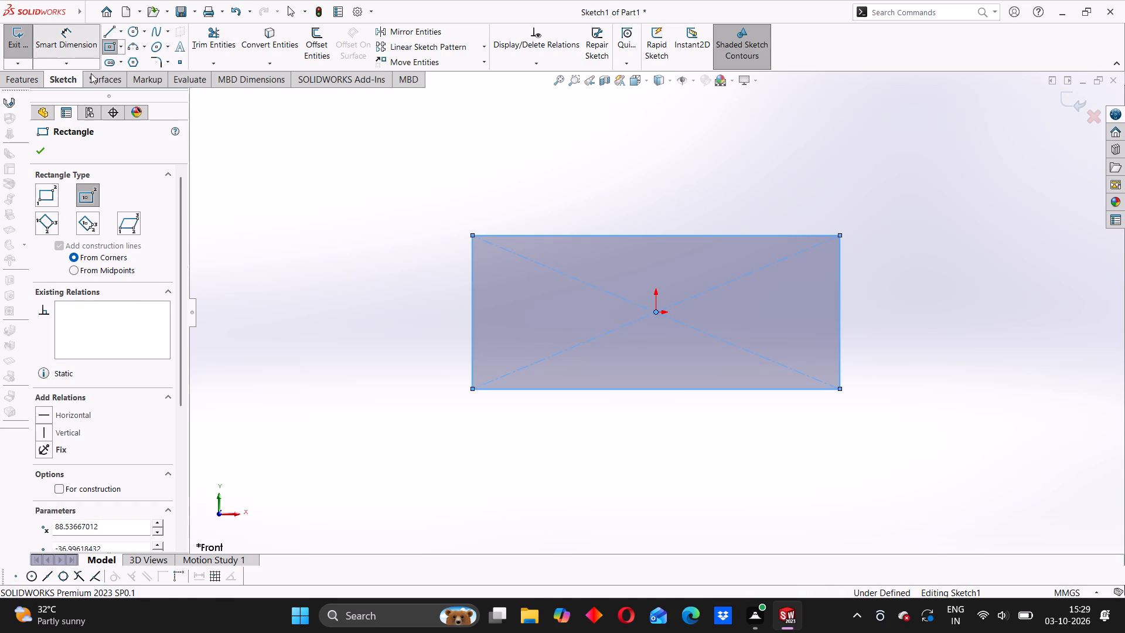
pyautogui.click(557, 390)
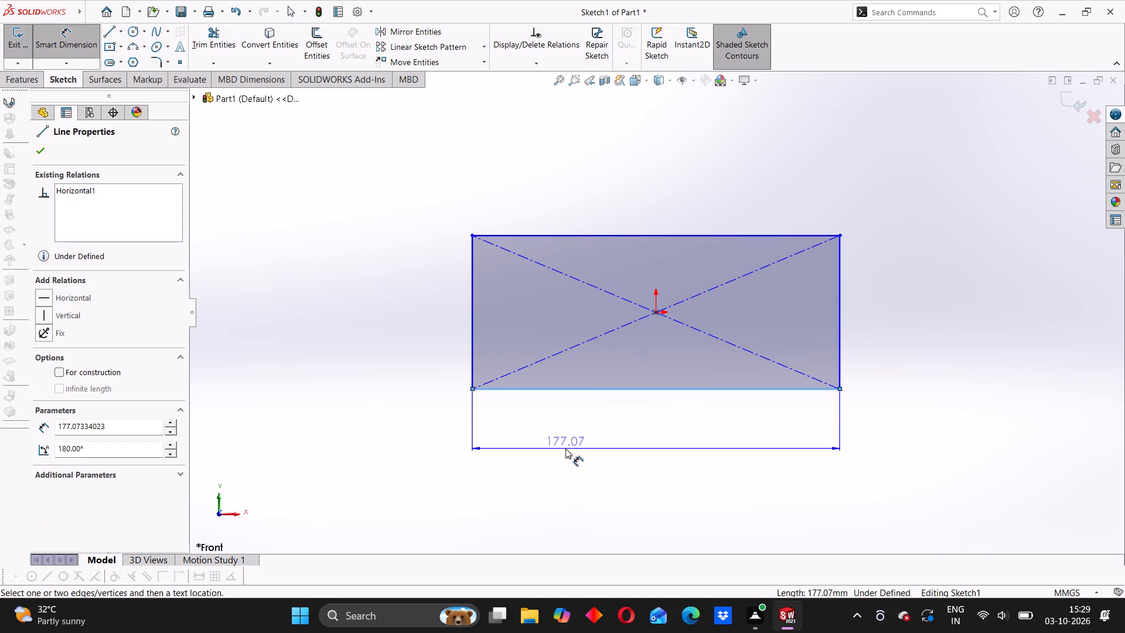
pyautogui.click(565, 451)
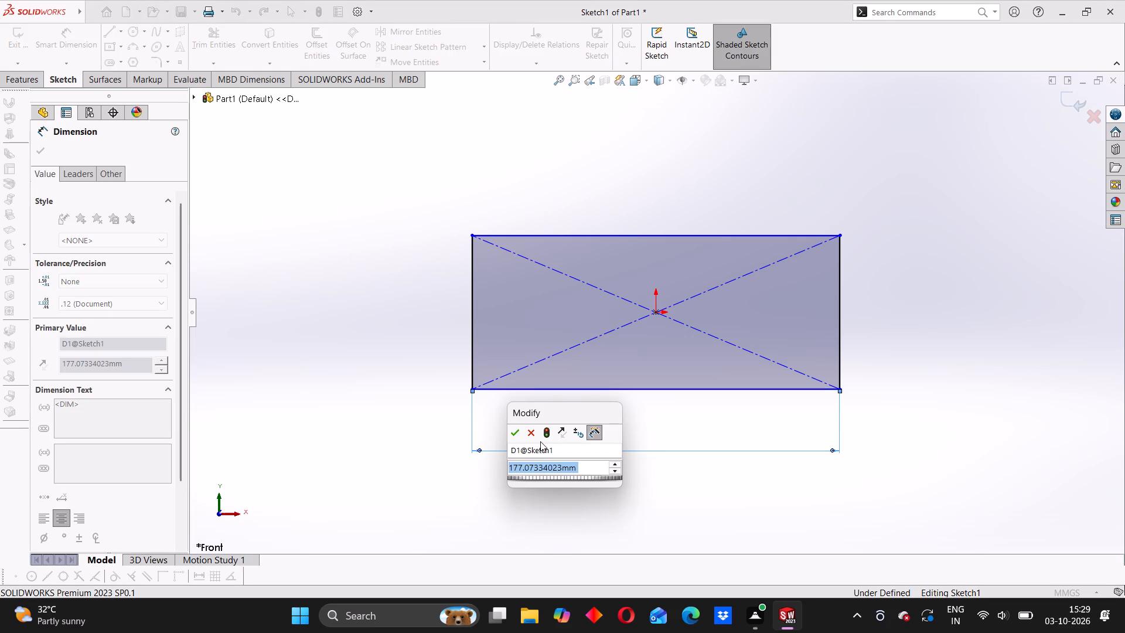
pyautogui.press('7')
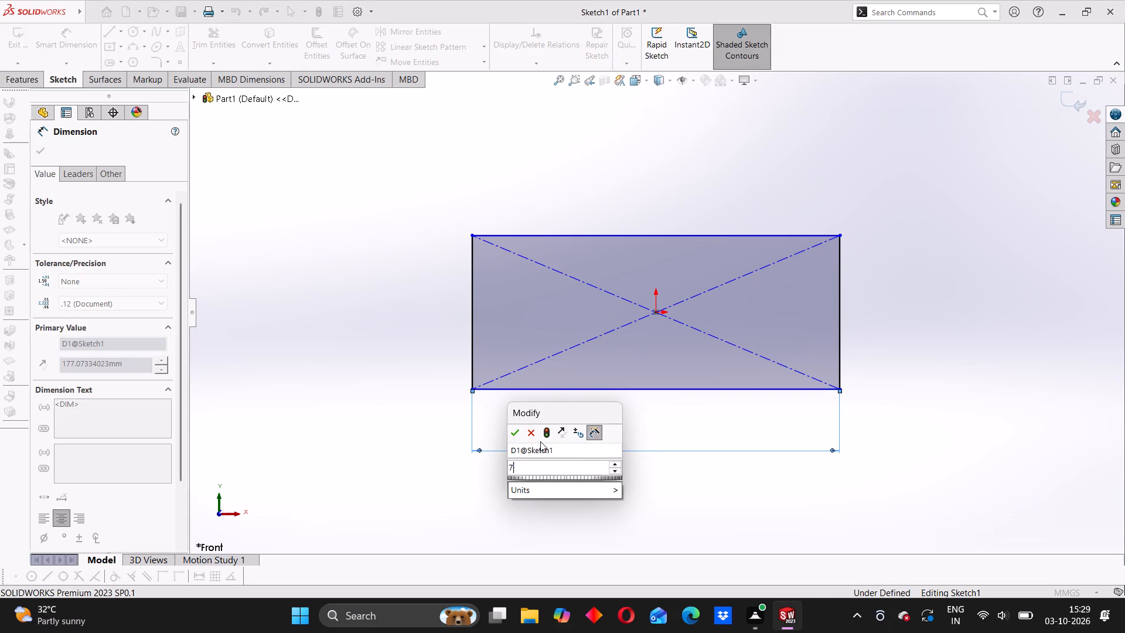
pyautogui.press('6')
pyautogui.press('Return')
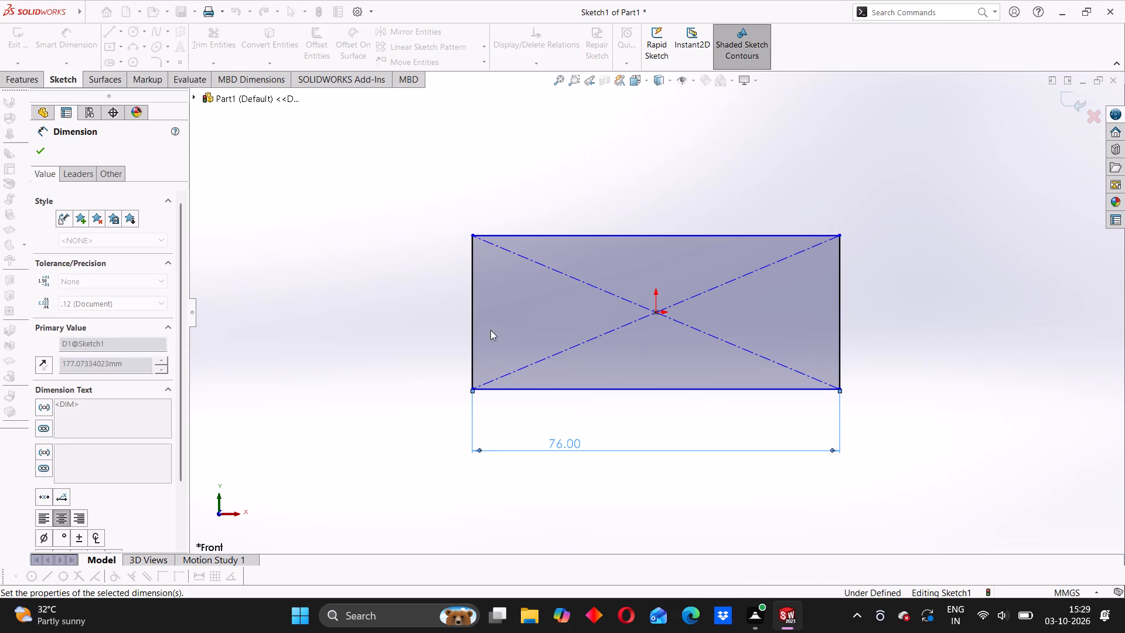
pyautogui.moveTo(473, 306); pyautogui.dragTo(462, 305)
pyautogui.click(420, 306)
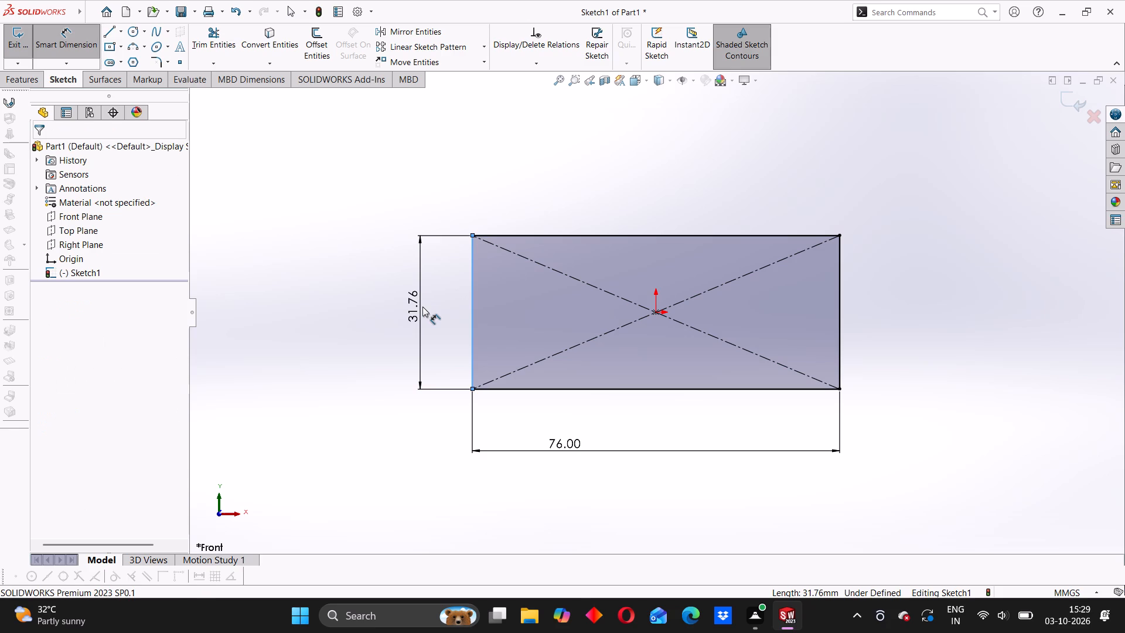
pyautogui.write('60')
pyautogui.press('Return')
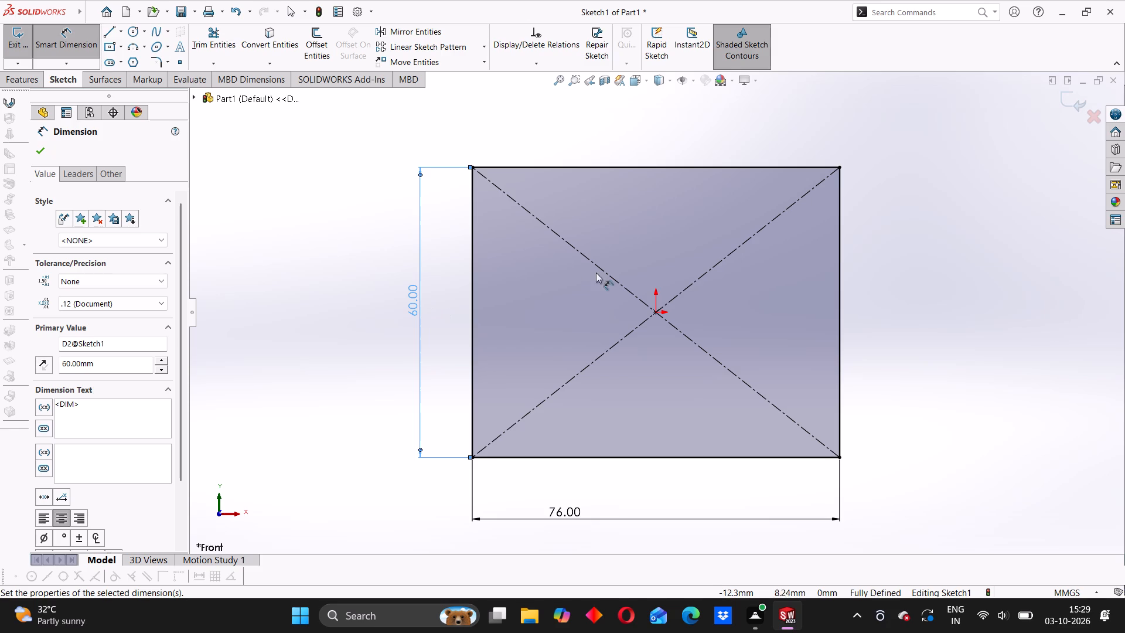
pyautogui.scroll(3, 583, 321)
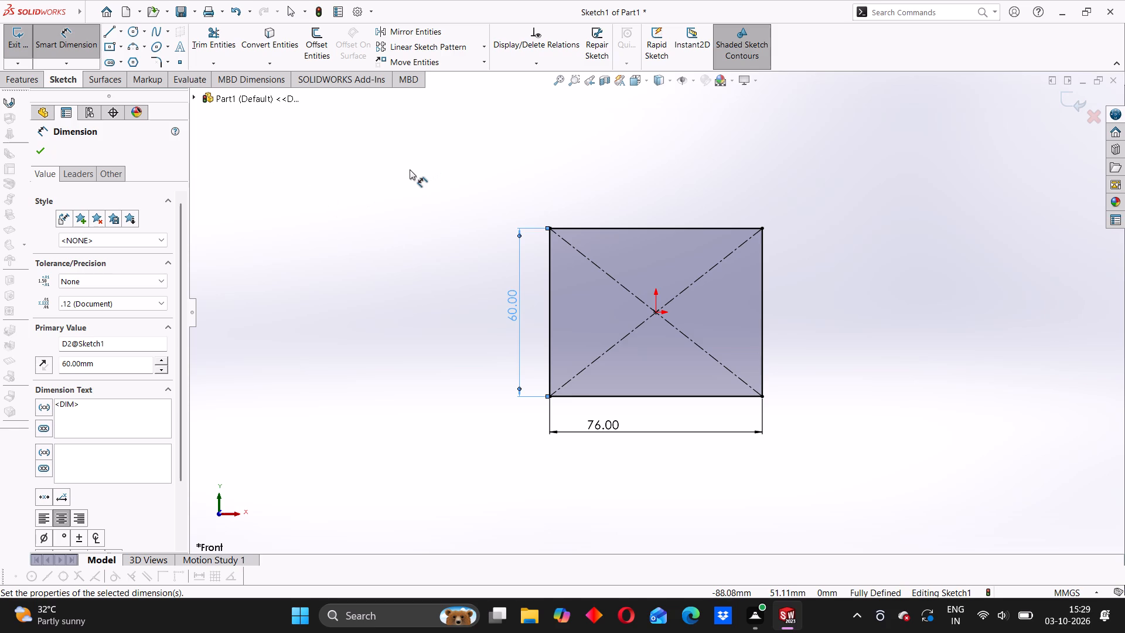
pyautogui.press('Escape')
pyautogui.press('Escape')
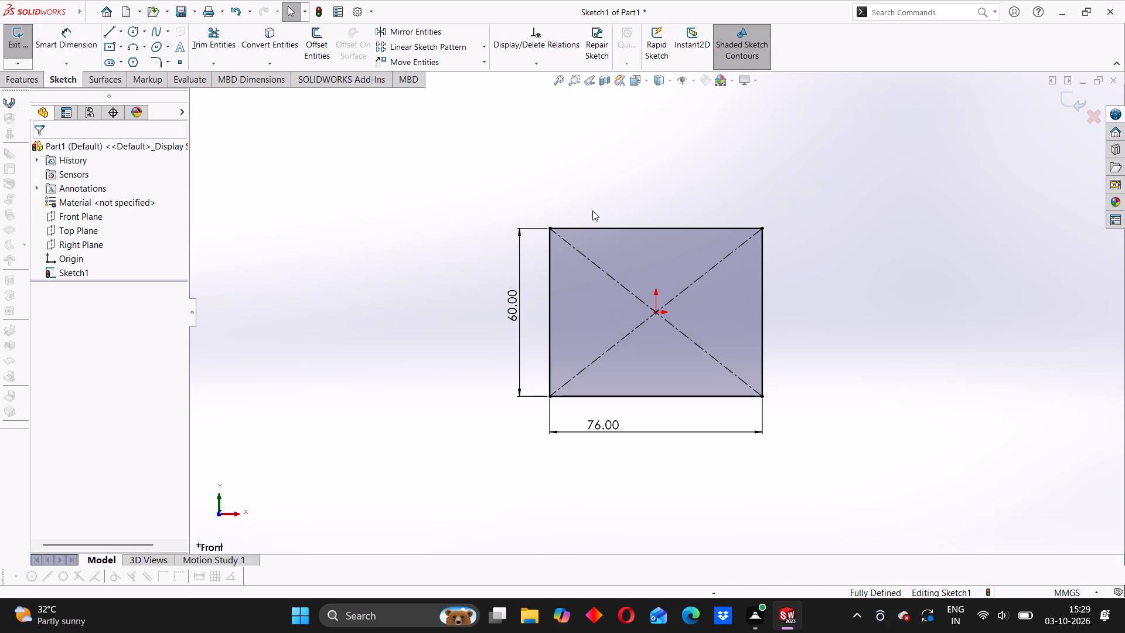
# Make all four sides of the rectangle construction geometry, with both diagonals also left as construction lines.
pyautogui.click(596, 227)
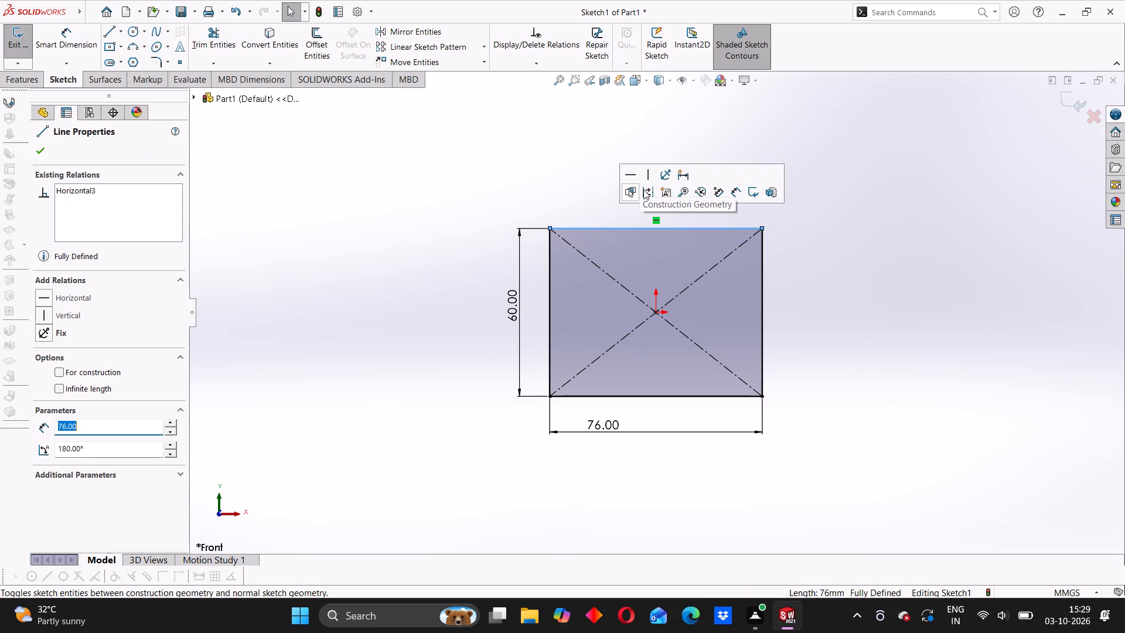
pyautogui.click(643, 189)
pyautogui.moveTo(495, 180); pyautogui.dragTo(853, 421)
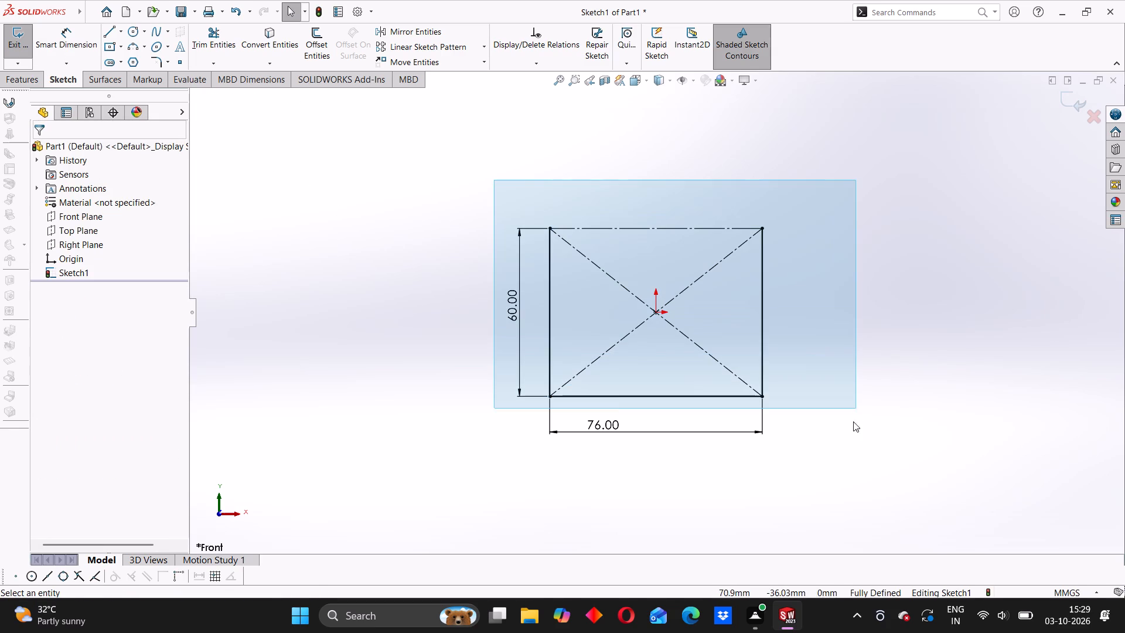
pyautogui.moveTo(853, 421); pyautogui.dragTo(863, 445)
pyautogui.click(772, 217)
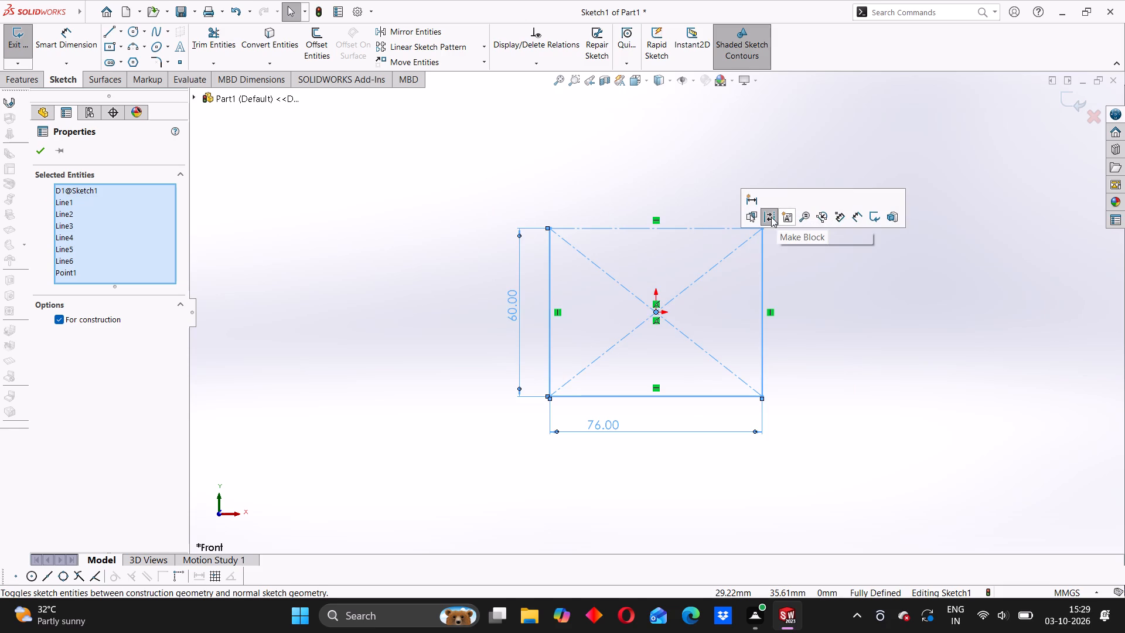
pyautogui.click(393, 216)
pyautogui.moveTo(390, 176); pyautogui.dragTo(409, 179)
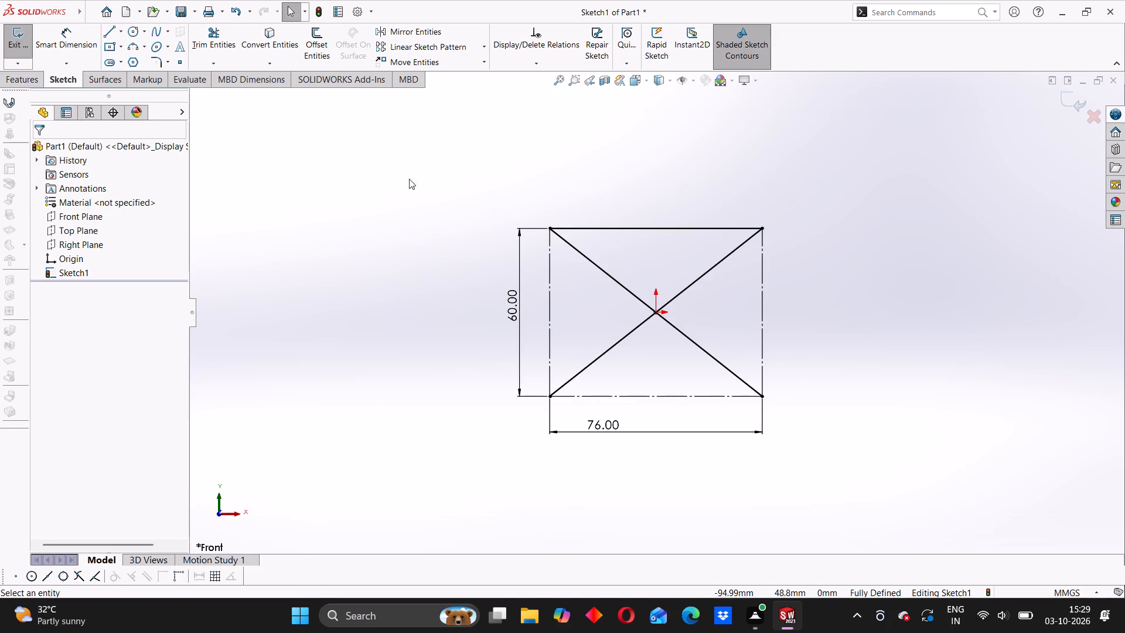
pyautogui.moveTo(409, 179); pyautogui.dragTo(873, 433)
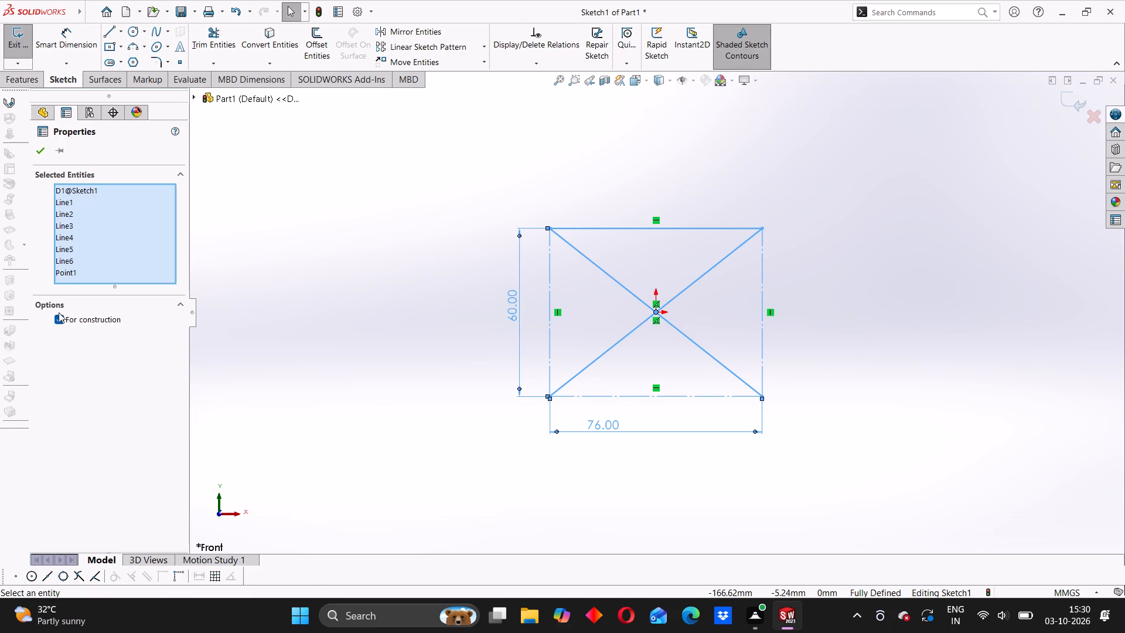
pyautogui.click(44, 150)
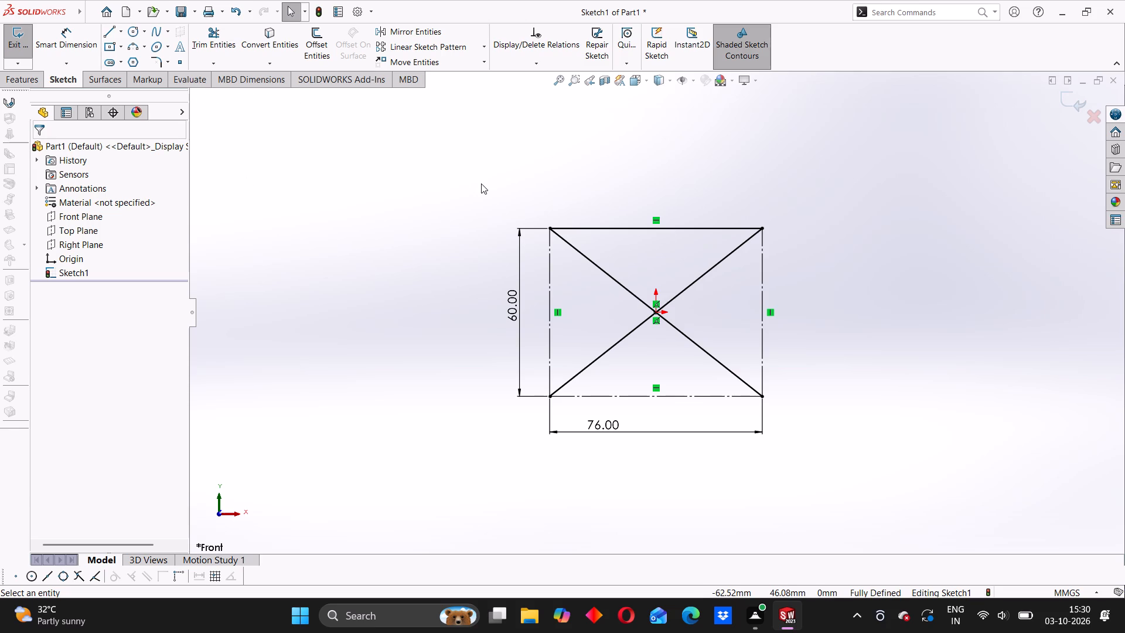
pyautogui.click(559, 235)
pyautogui.keyDown('ctrl'); pyautogui.click(588, 229); pyautogui.keyUp('ctrl')
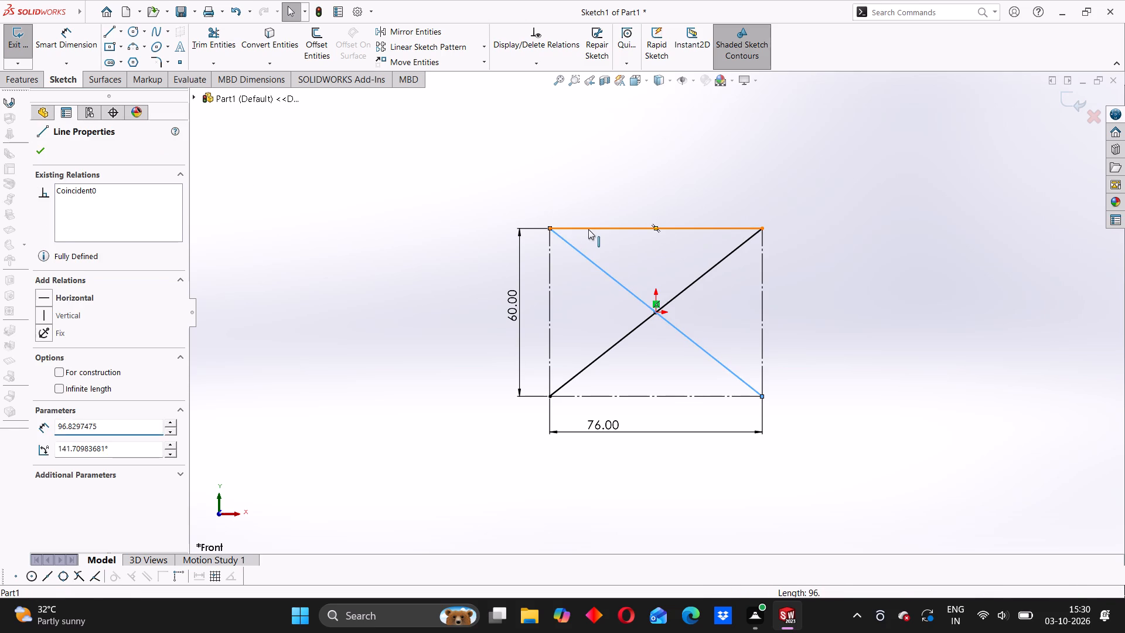
pyautogui.keyDown('ctrl'); pyautogui.click(682, 290); pyautogui.keyUp('ctrl')
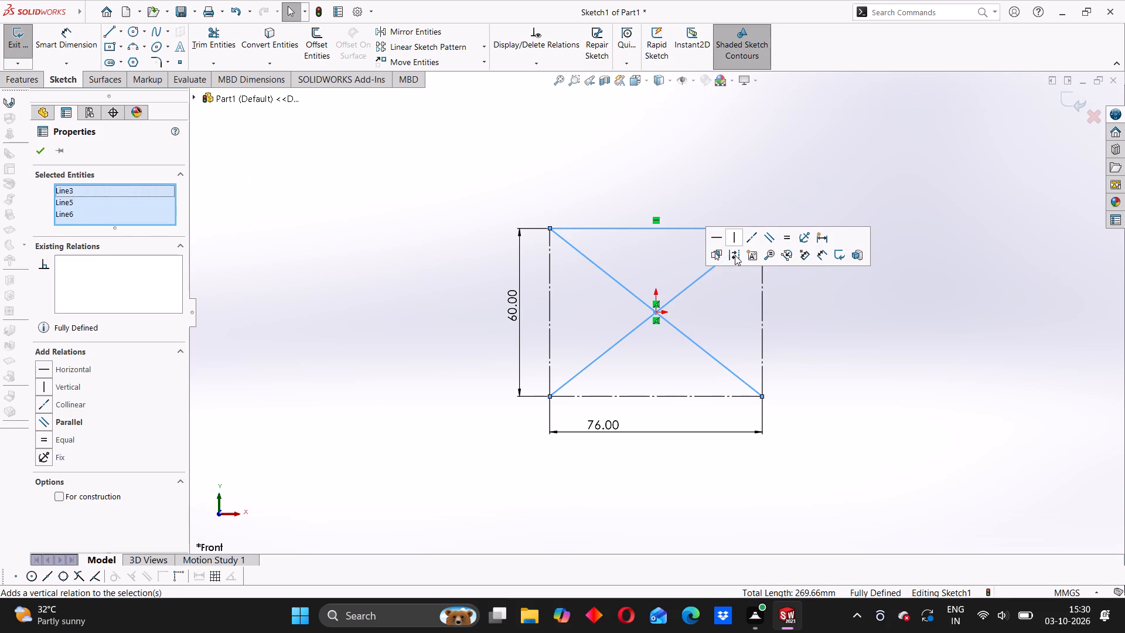
pyautogui.click(735, 255)
pyautogui.click(360, 209)
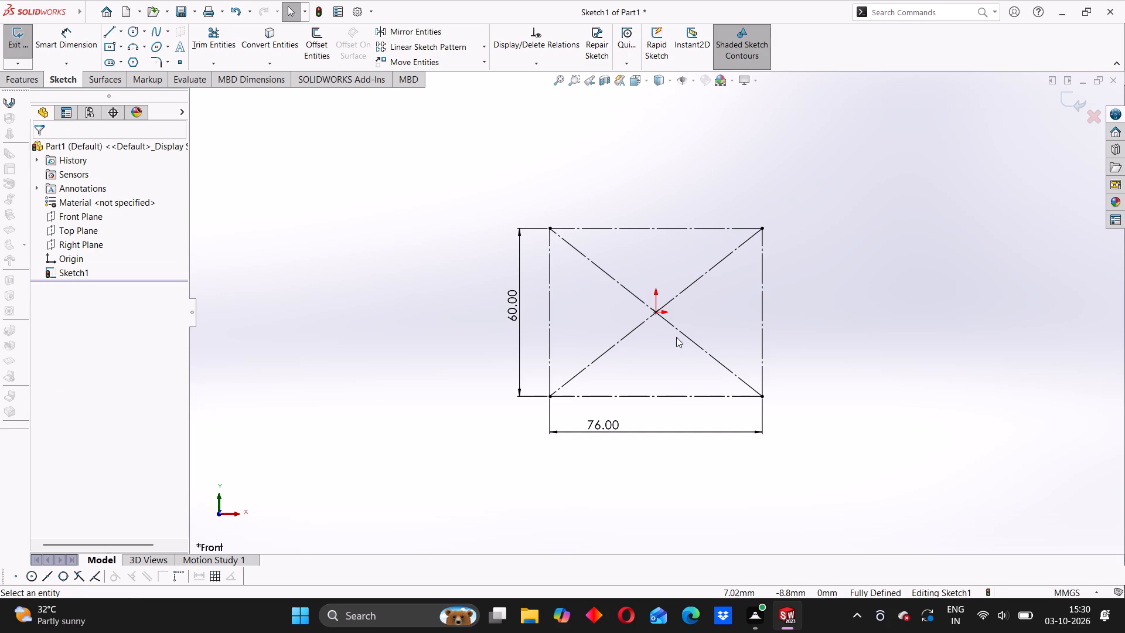
# Sketch a circle near the rectangle's upper-left corner and dimension its diameter to 18 mm.
pyautogui.click(133, 32)
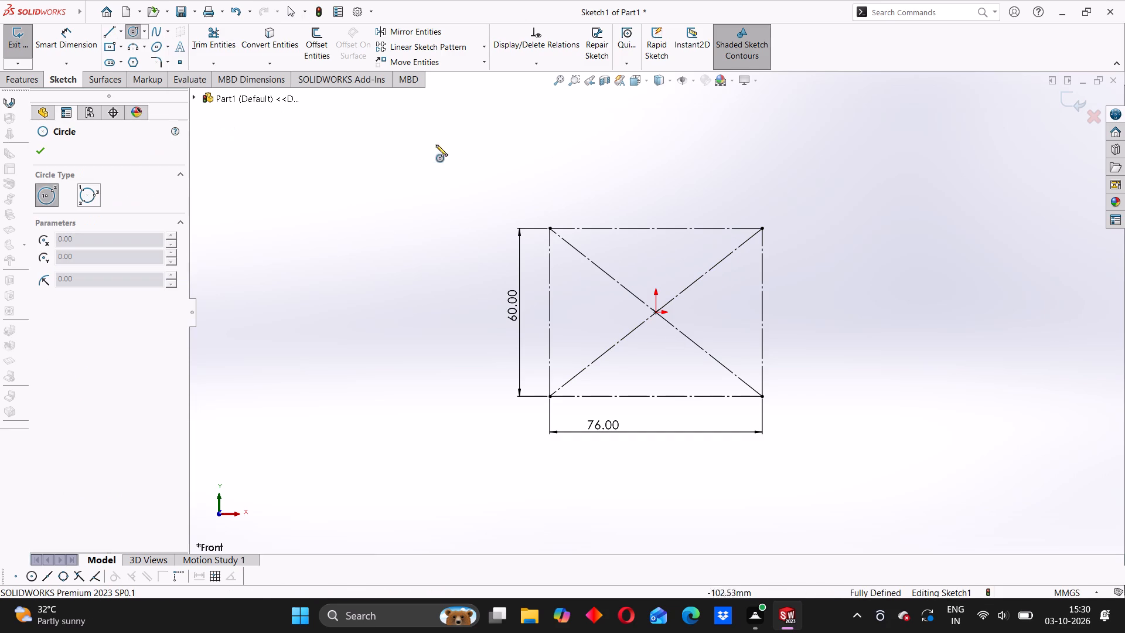
pyautogui.click(571, 260)
pyautogui.click(593, 243)
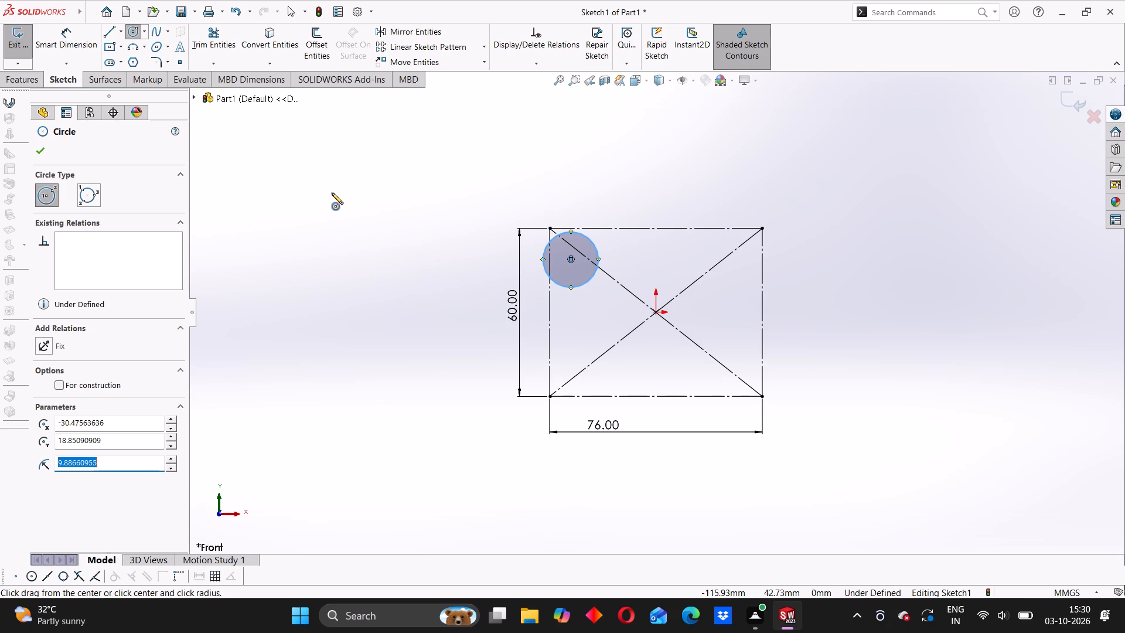
pyautogui.click(63, 39)
pyautogui.click(598, 247)
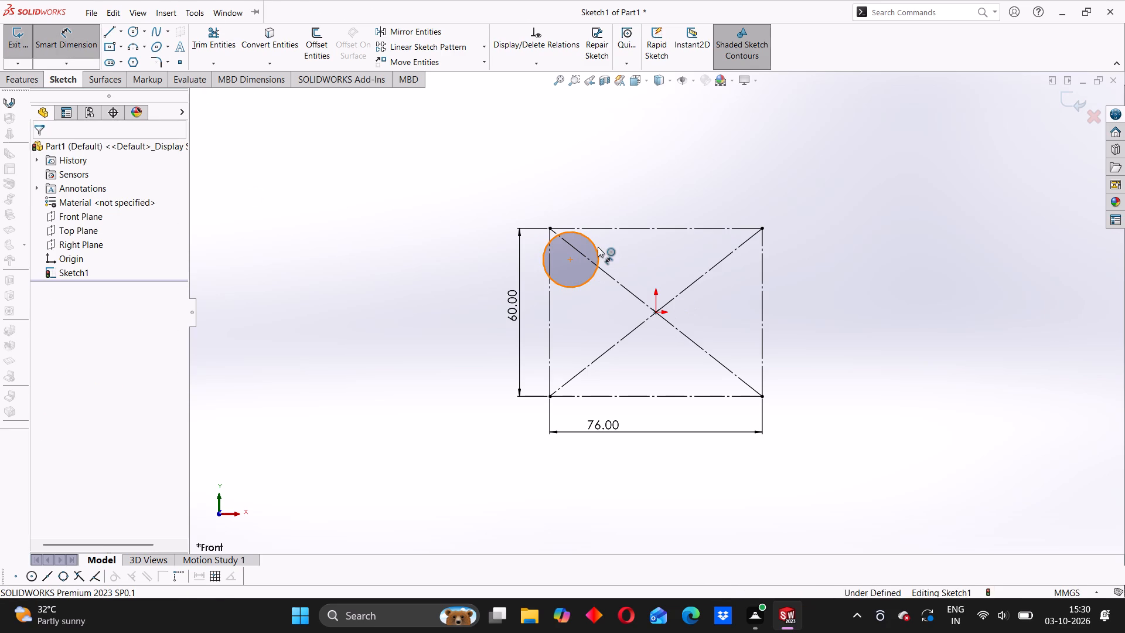
pyautogui.click(647, 183)
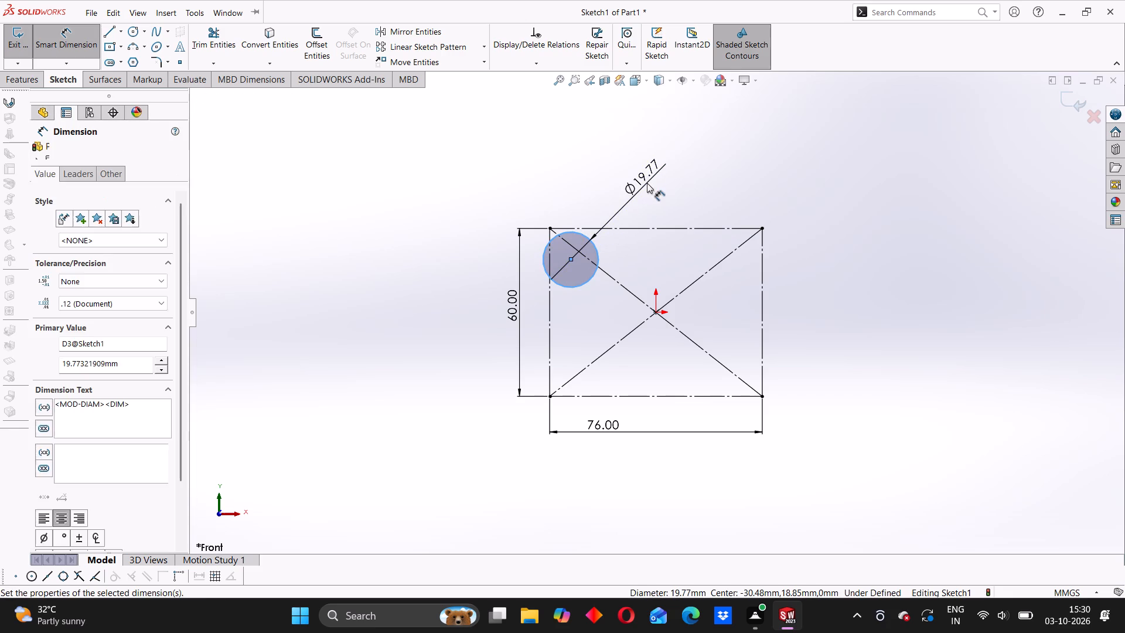
pyautogui.write('18')
pyautogui.press('Return')
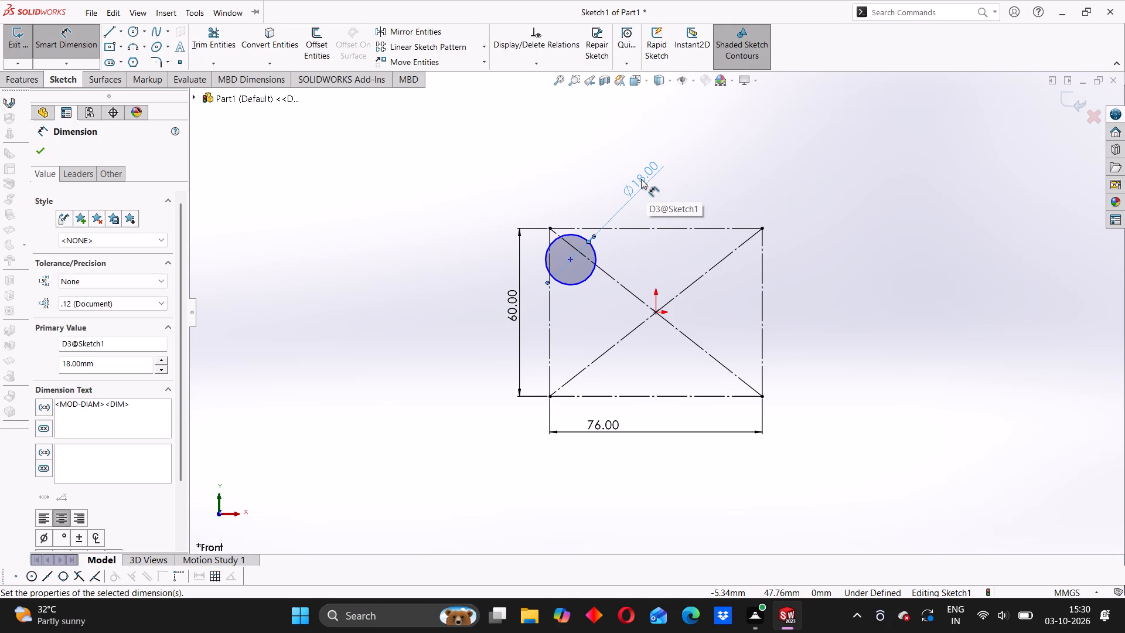
pyautogui.click(526, 131)
# Draw two construction centerlines meeting at the origin: a vertical one about 16 mm upward and a horizontal one about 15 mm leftward.
pyautogui.click(118, 29)
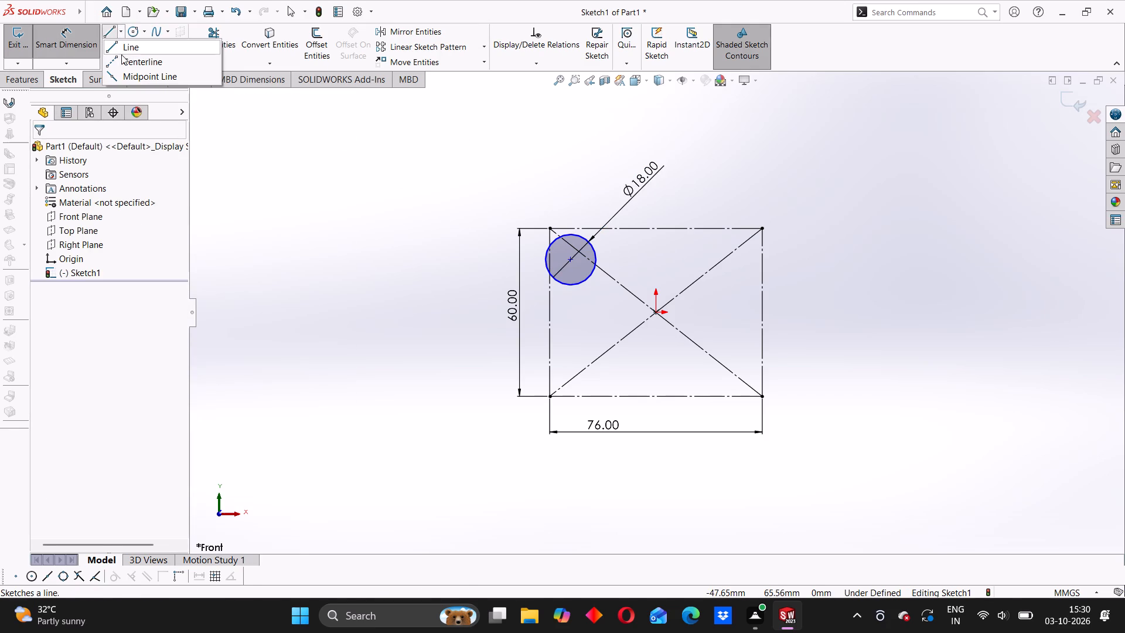
pyautogui.click(121, 57)
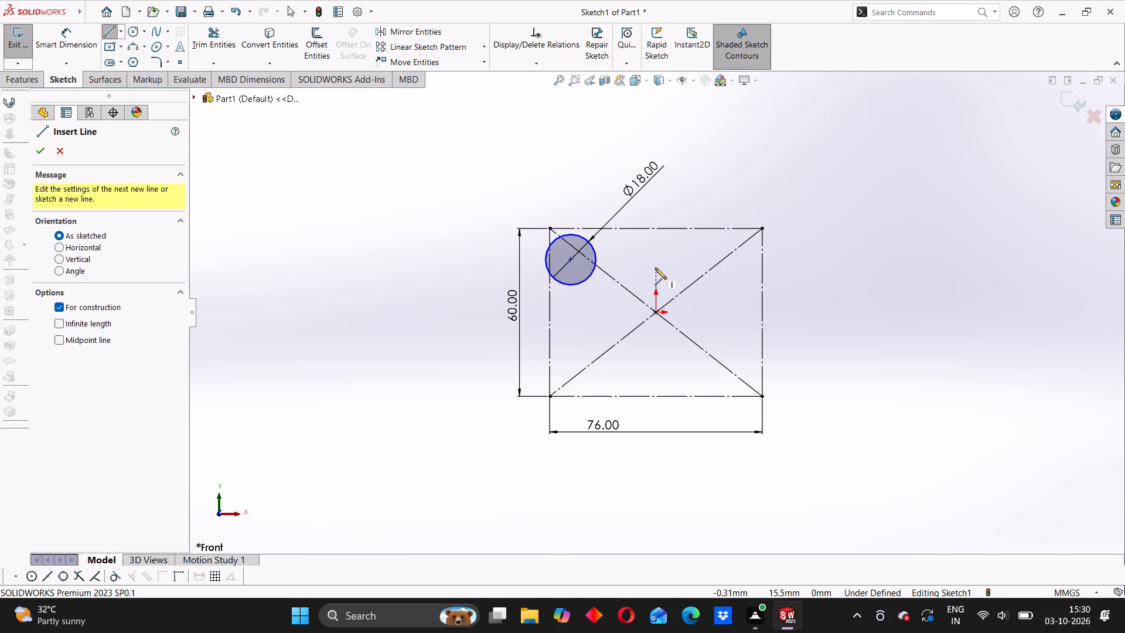
pyautogui.moveTo(655, 268); pyautogui.dragTo(655, 284)
pyautogui.click(657, 312)
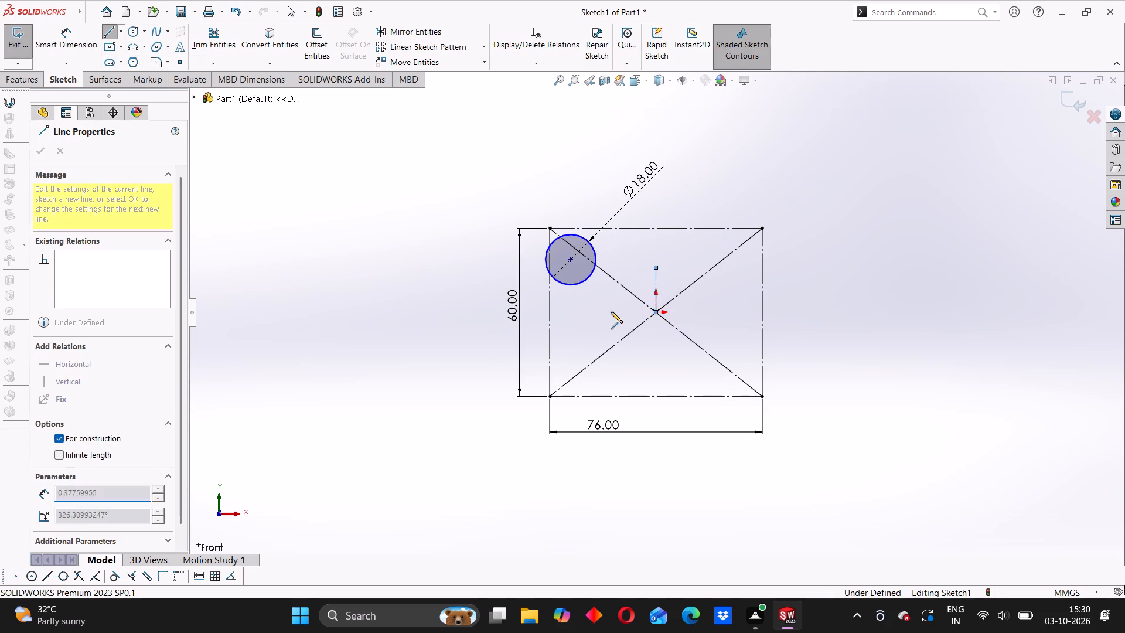
pyautogui.click(614, 312)
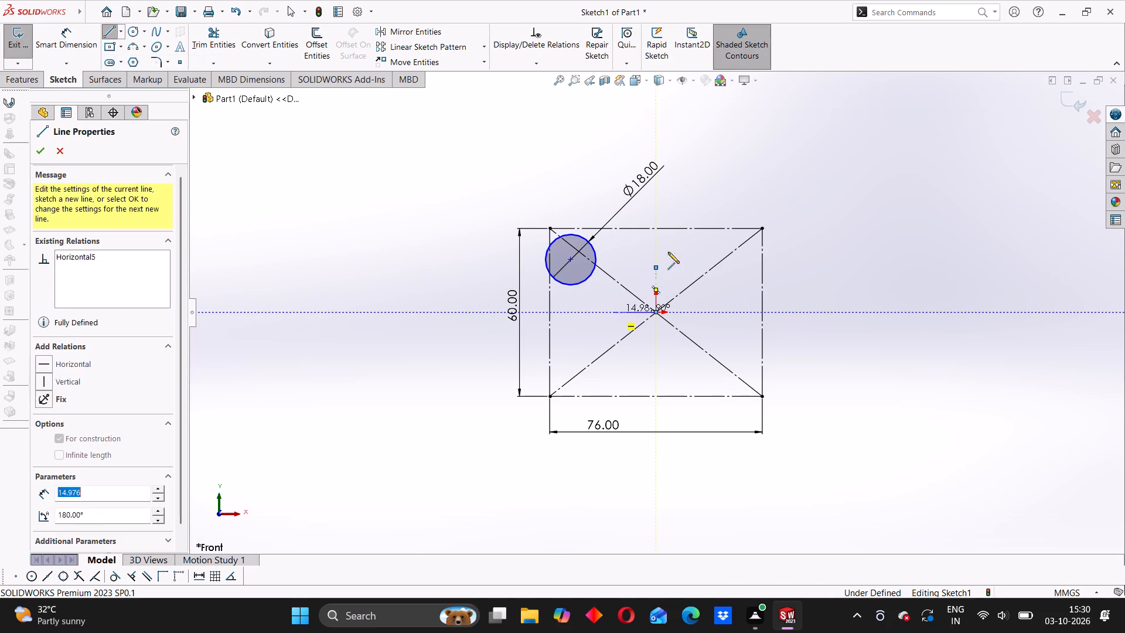
pyautogui.rightClick(688, 154)
pyautogui.click(696, 158)
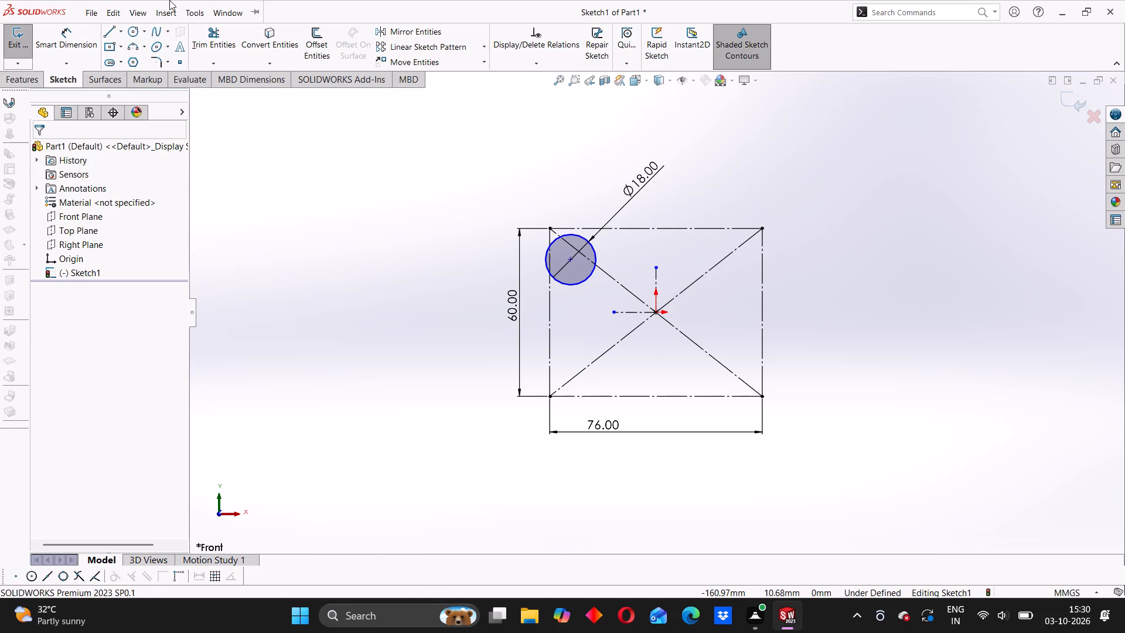
pyautogui.click(522, 89)
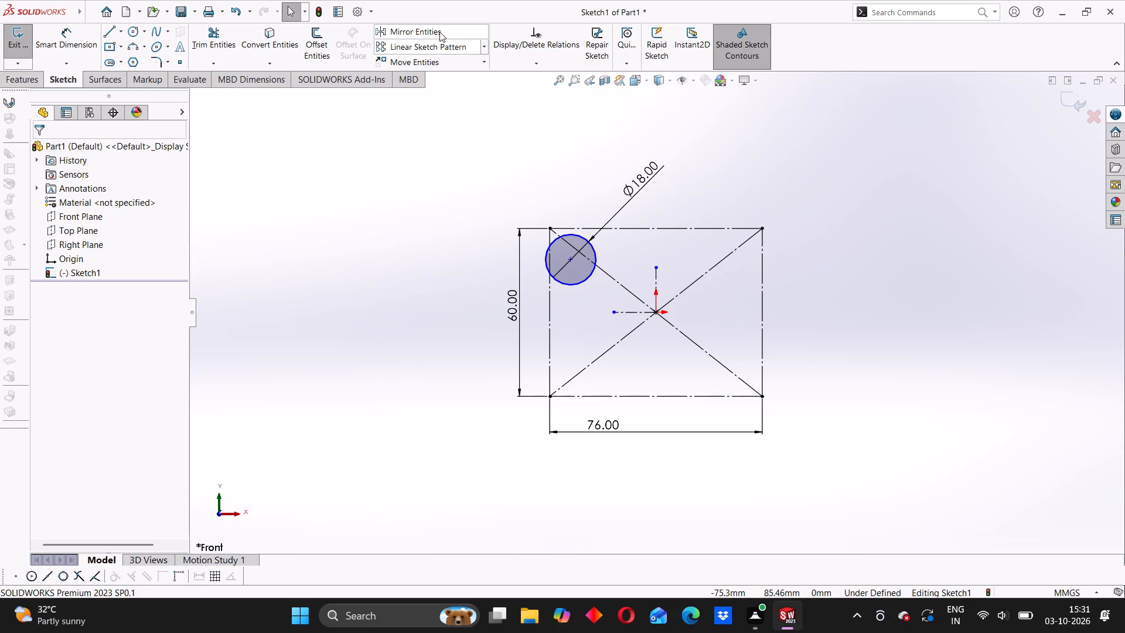
# Mirror the upper-left circle about the short vertical centerline, keeping the original.
pyautogui.click(439, 32)
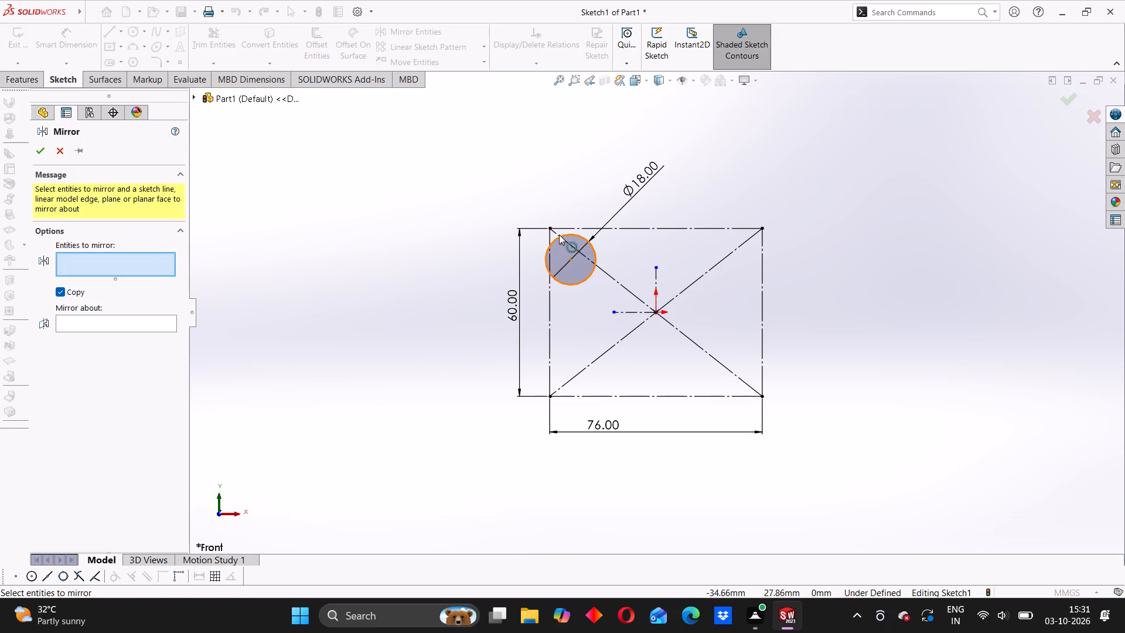
pyautogui.click(557, 236)
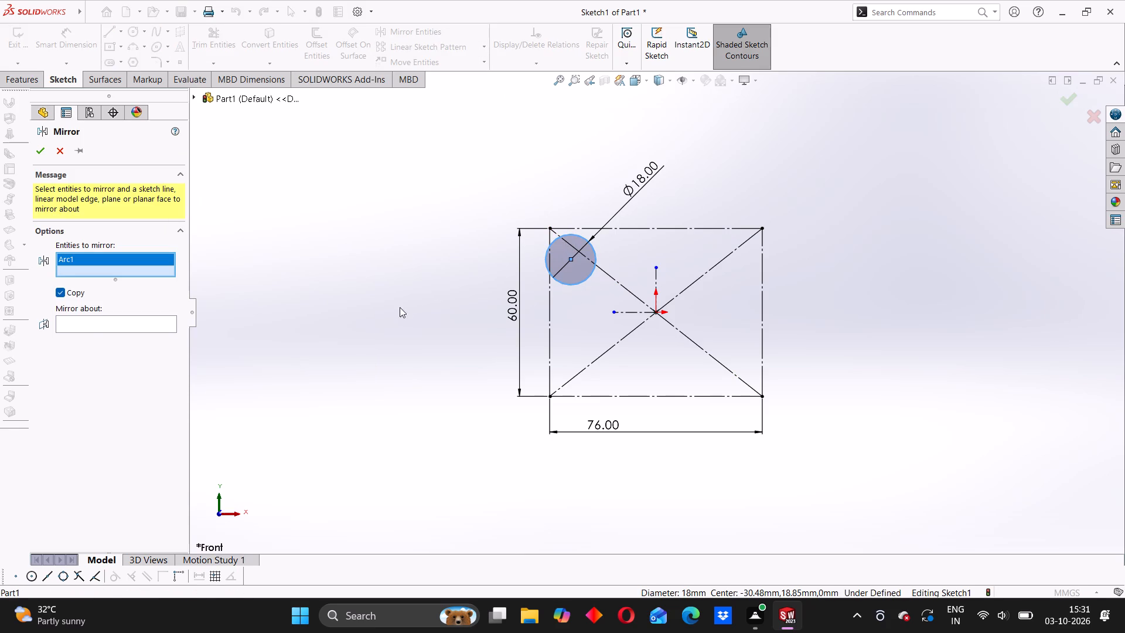
pyautogui.click(91, 325)
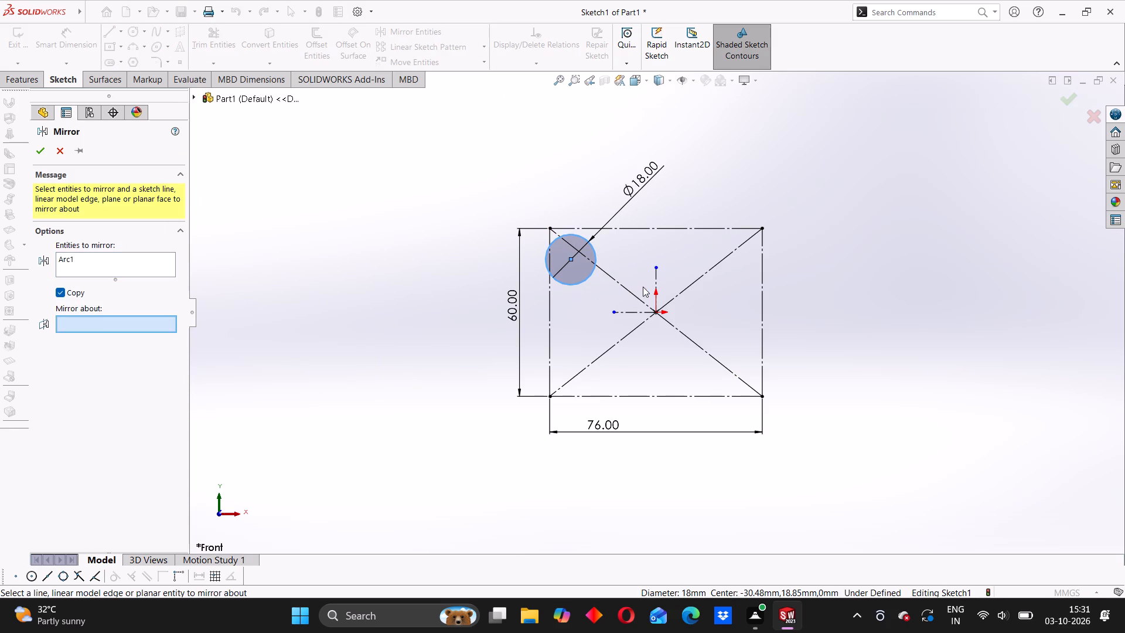
pyautogui.click(657, 277)
pyautogui.click(41, 151)
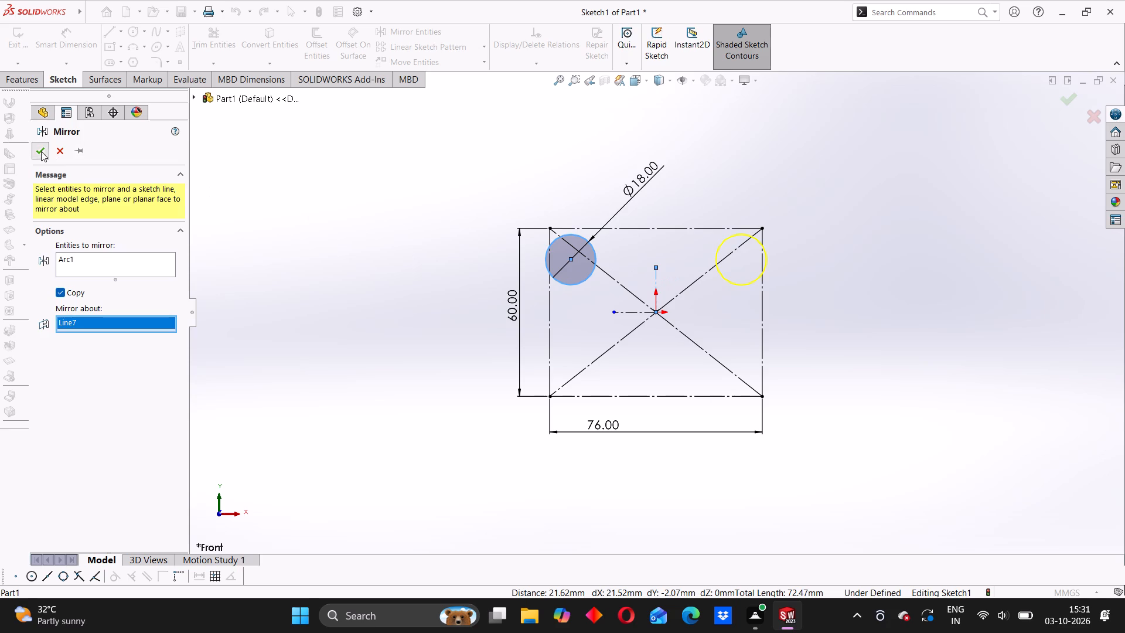
# Mirror both upper circles about the short horizontal centerline to place copies in the rectangle's lower half.
pyautogui.click(405, 33)
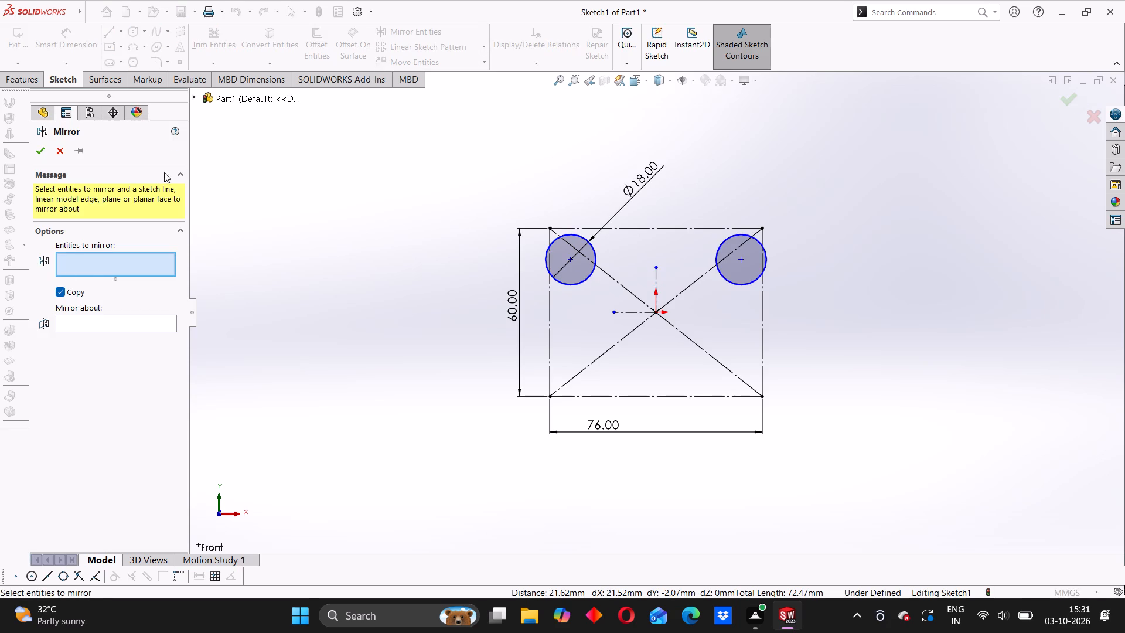
pyautogui.click(630, 310)
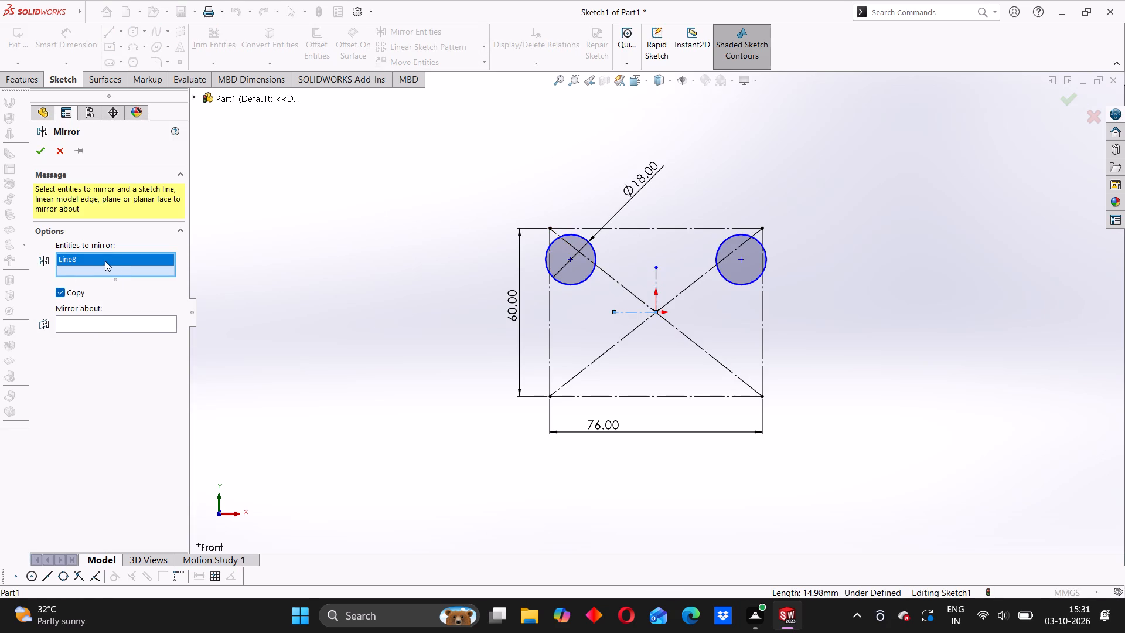
pyautogui.rightClick(105, 261)
pyautogui.click(132, 281)
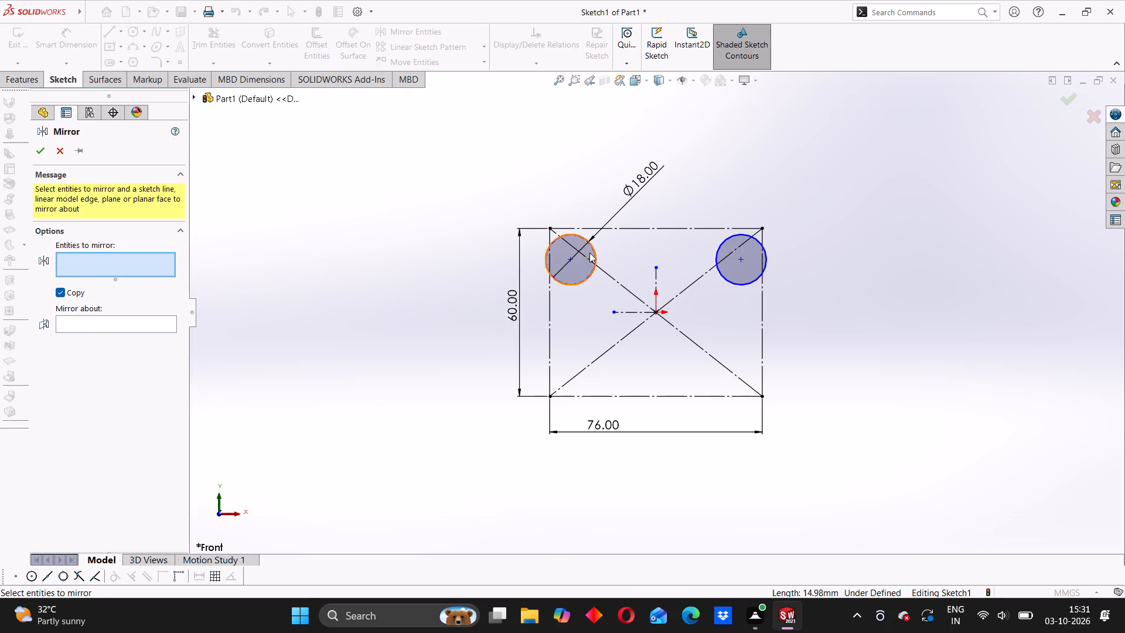
pyautogui.click(593, 248)
pyautogui.click(721, 250)
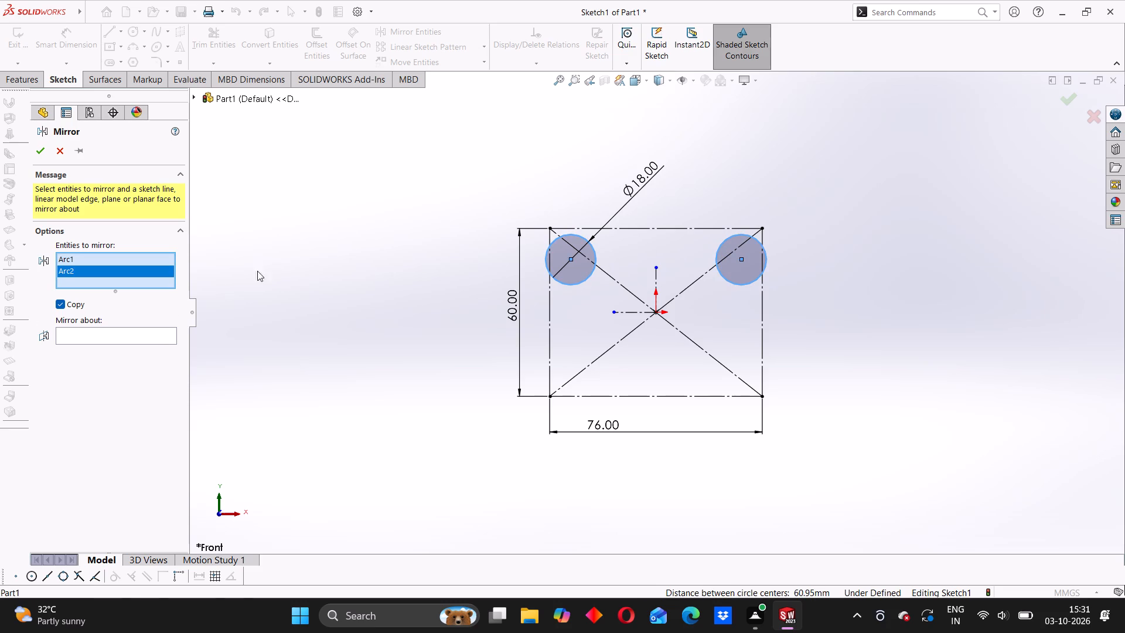
pyautogui.click(134, 335)
pyautogui.click(632, 315)
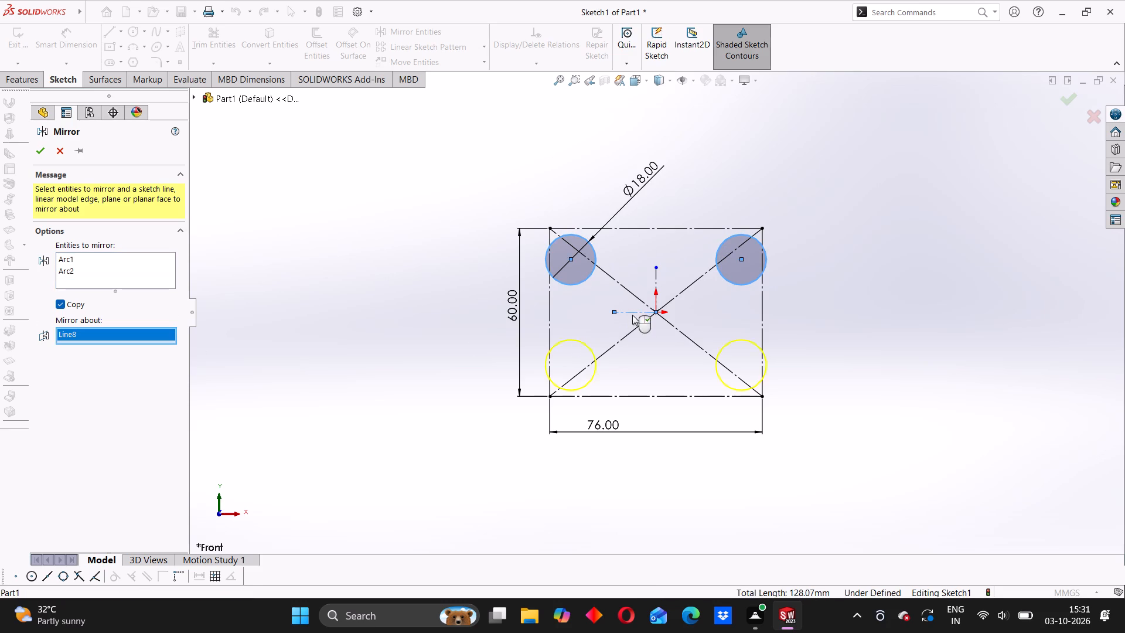
pyautogui.click(39, 151)
pyautogui.click(393, 280)
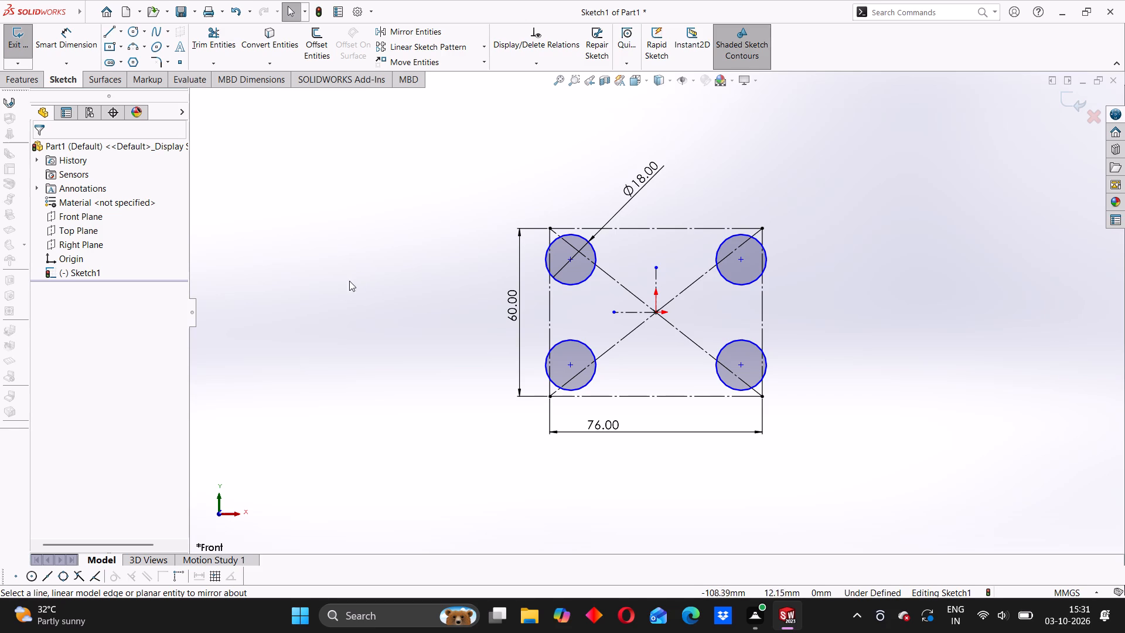
# Dimension the horizontal distance between the centres of the two upper circles to 52 mm.
pyautogui.click(85, 53)
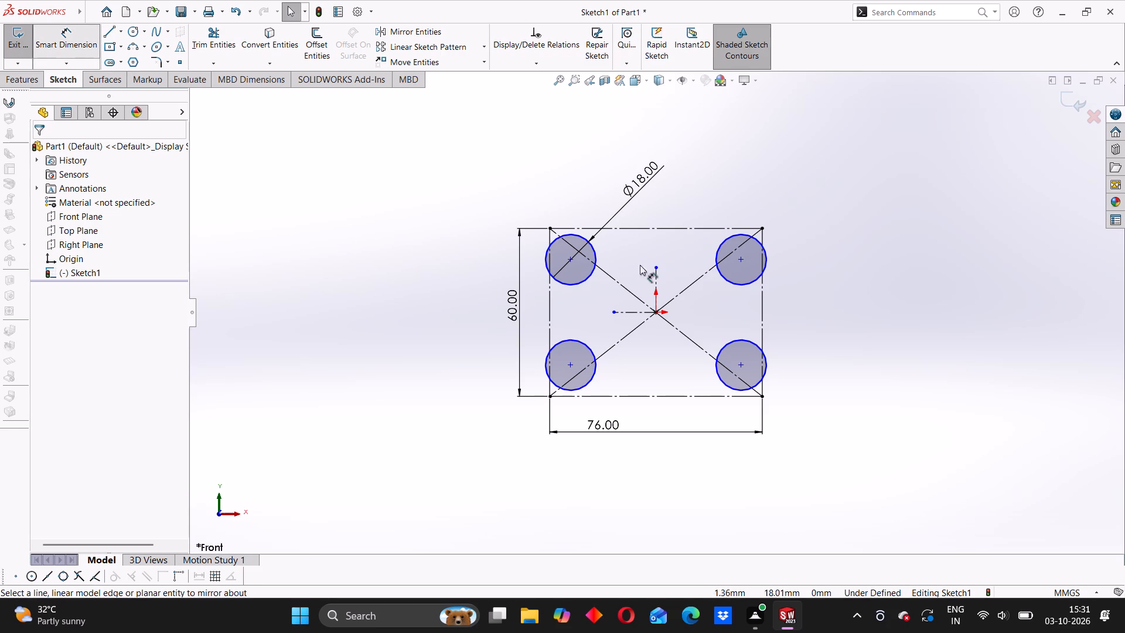
pyautogui.click(568, 260)
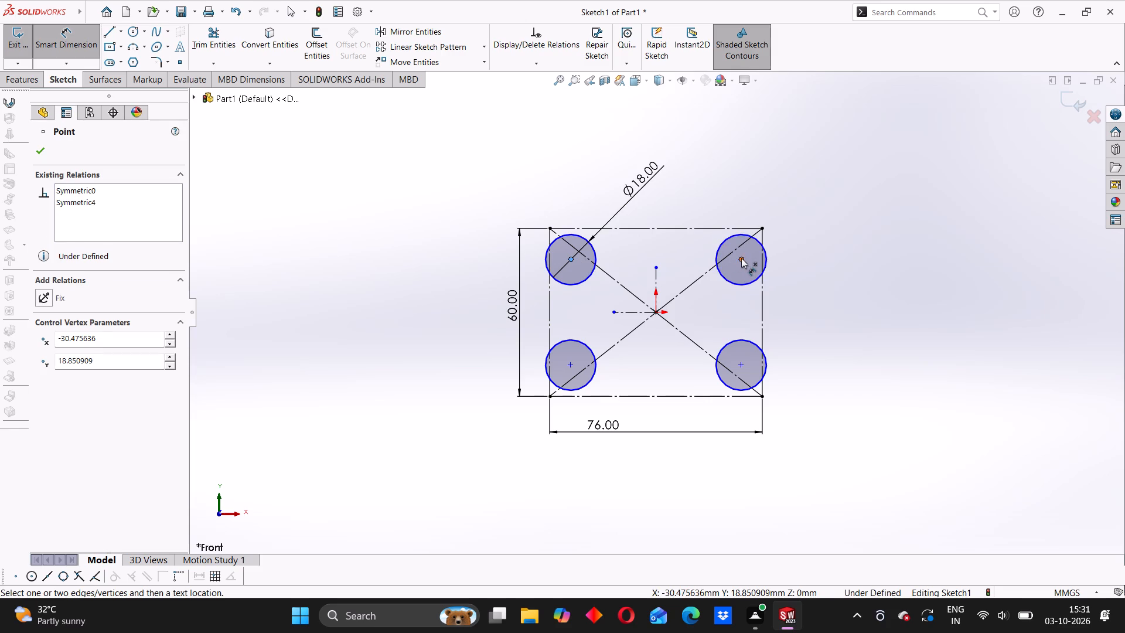
pyautogui.click(742, 257)
pyautogui.click(636, 160)
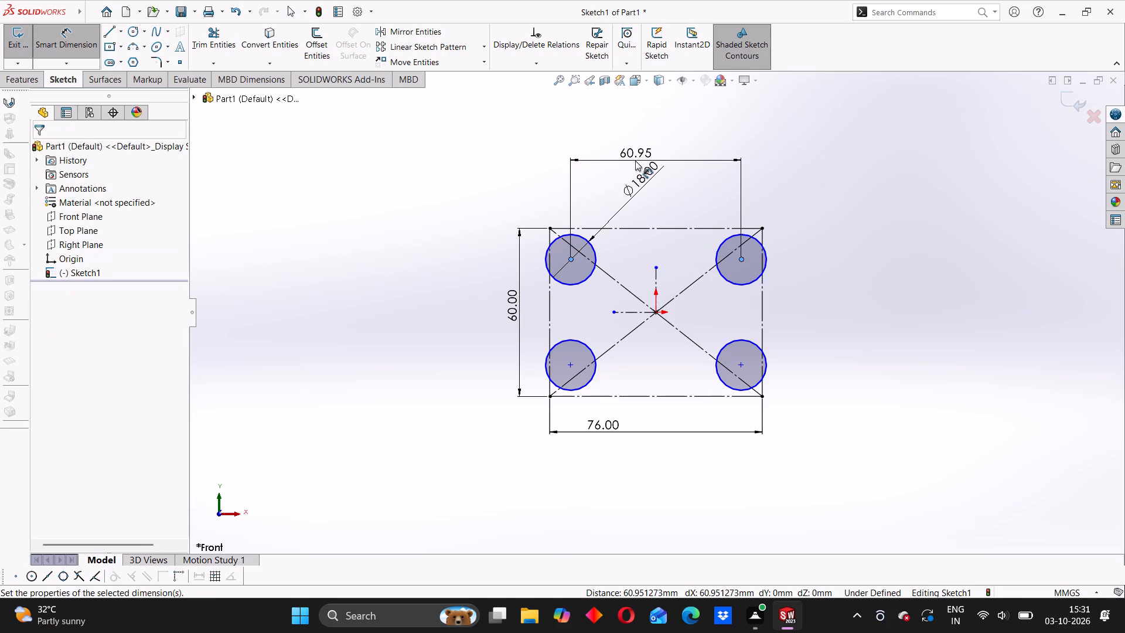
pyautogui.write('52')
pyautogui.press('Return')
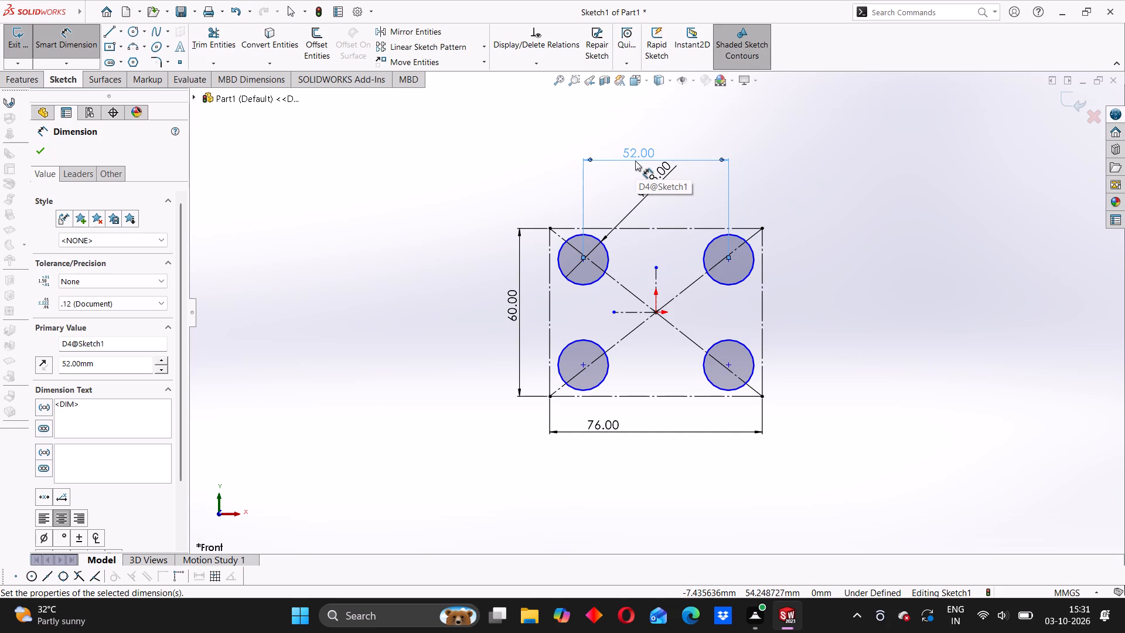
# Dimension the vertical distance between the centres of the two right-hand circles to 42 mm.
pyautogui.click(725, 259)
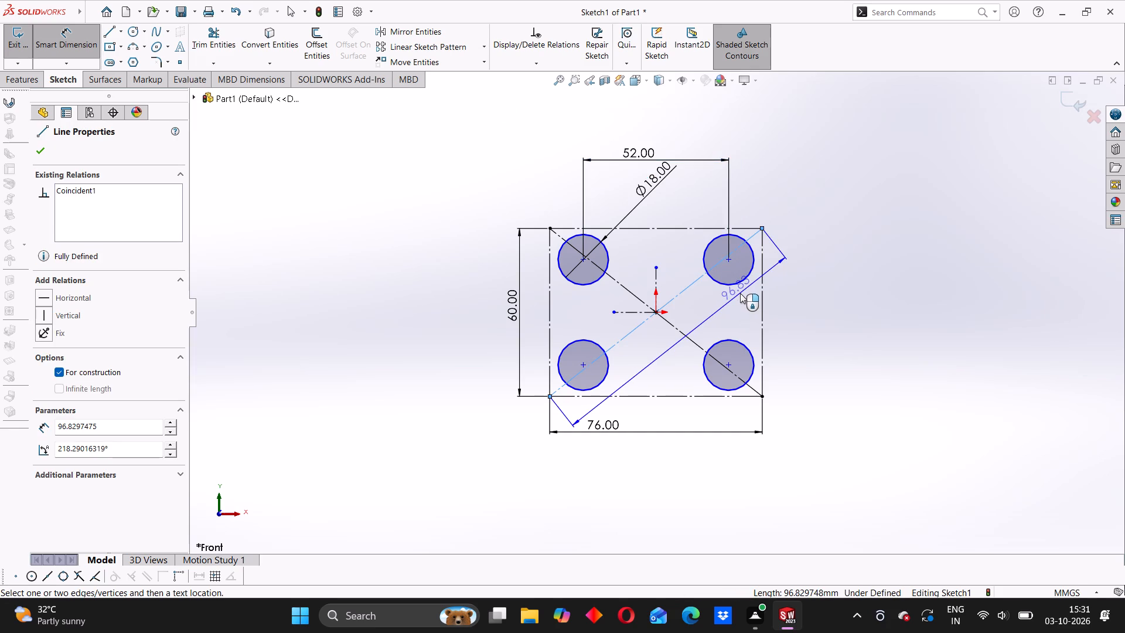
pyautogui.press('Escape')
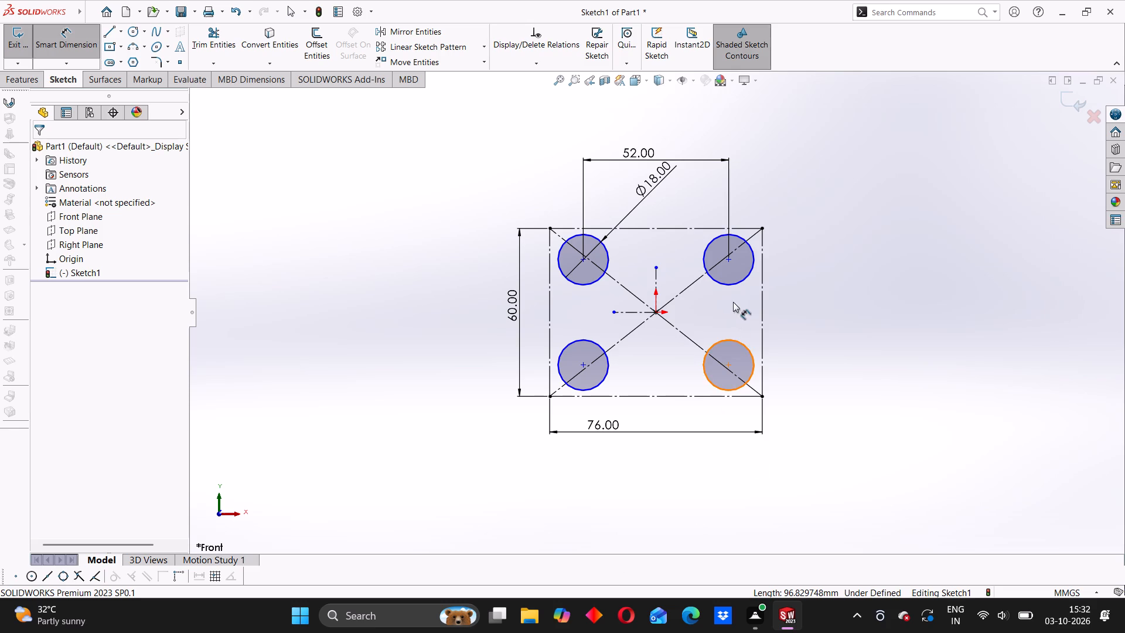
pyautogui.click(739, 284)
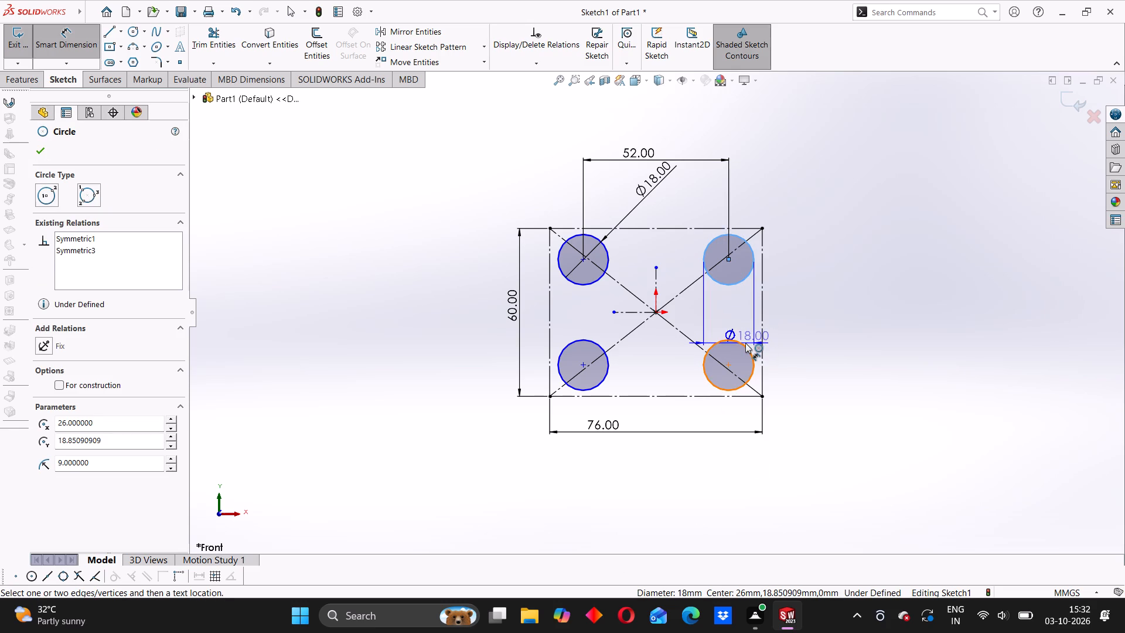
pyautogui.click(744, 343)
pyautogui.click(807, 328)
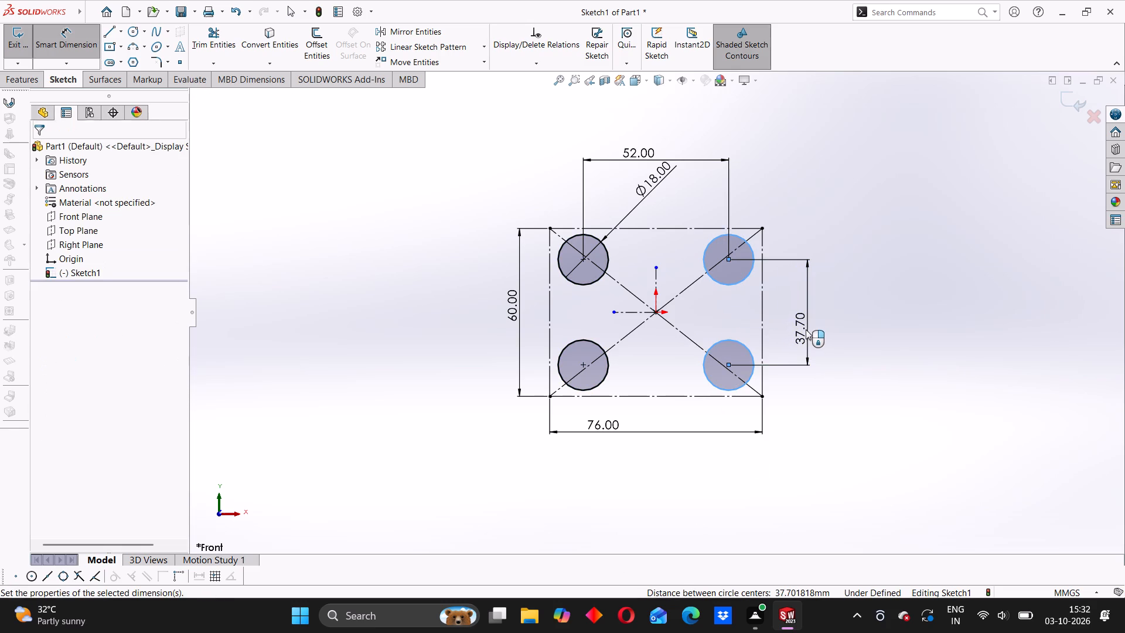
pyautogui.write('42')
pyautogui.press('Return')
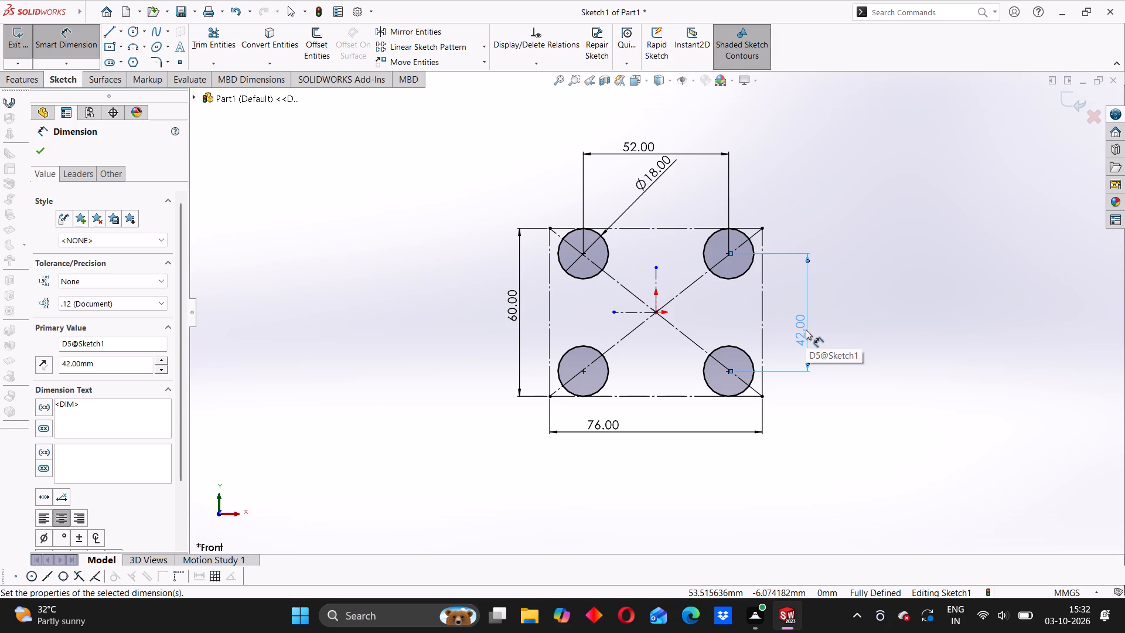
pyautogui.click(461, 383)
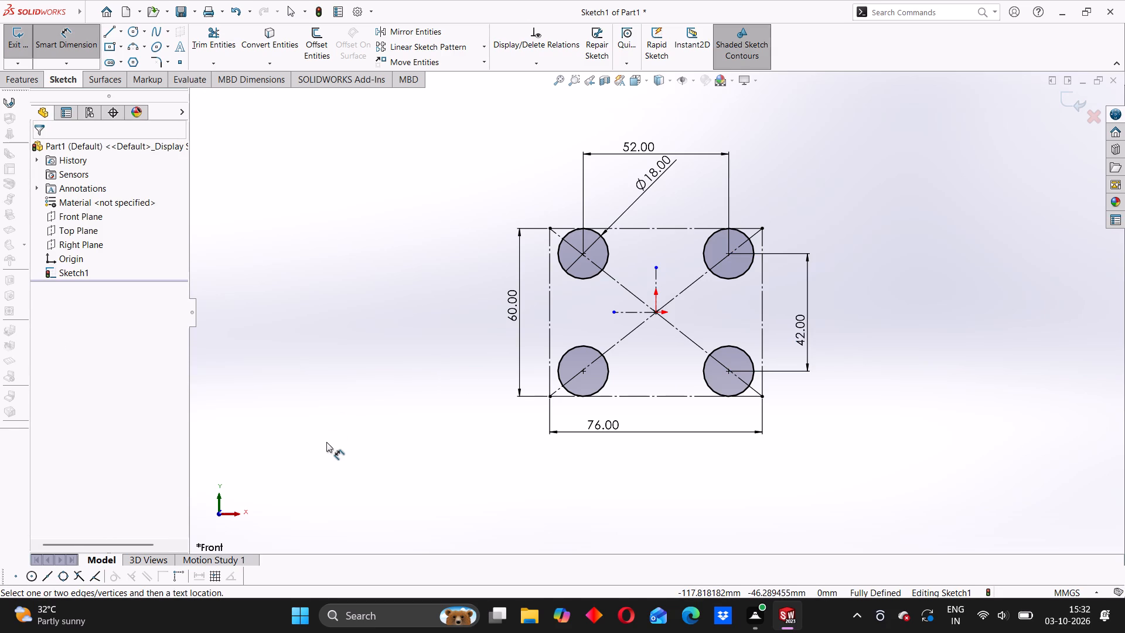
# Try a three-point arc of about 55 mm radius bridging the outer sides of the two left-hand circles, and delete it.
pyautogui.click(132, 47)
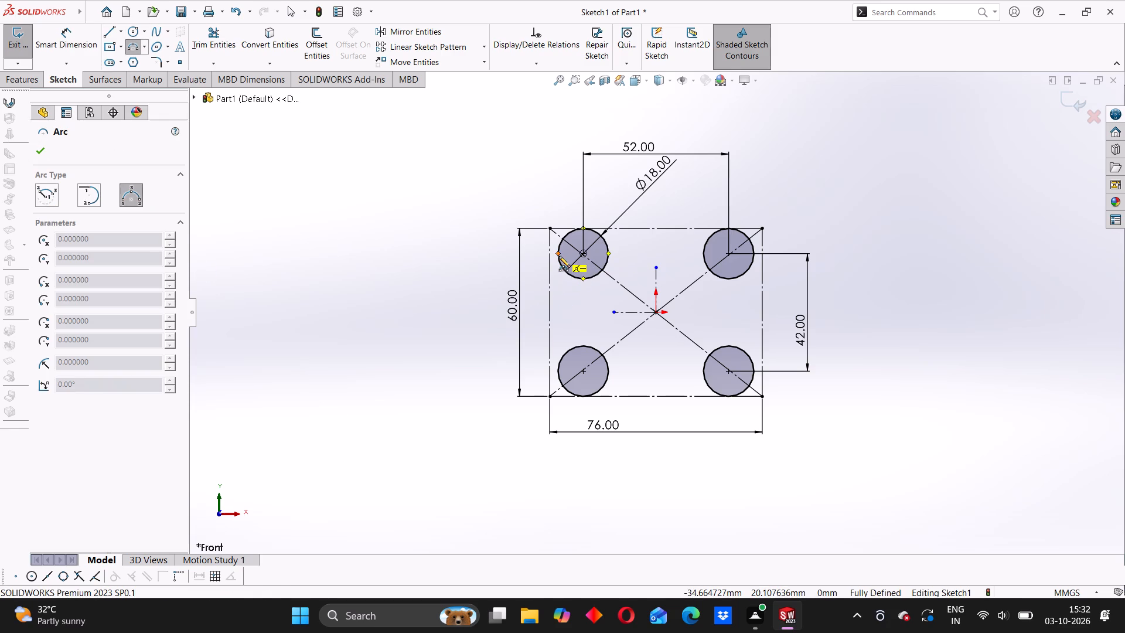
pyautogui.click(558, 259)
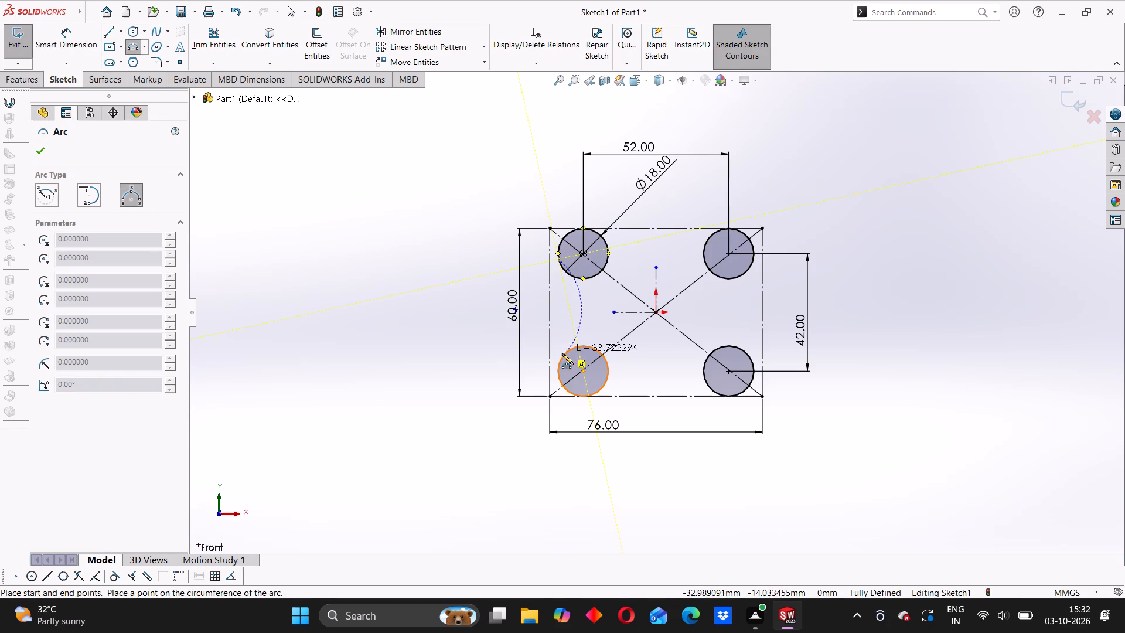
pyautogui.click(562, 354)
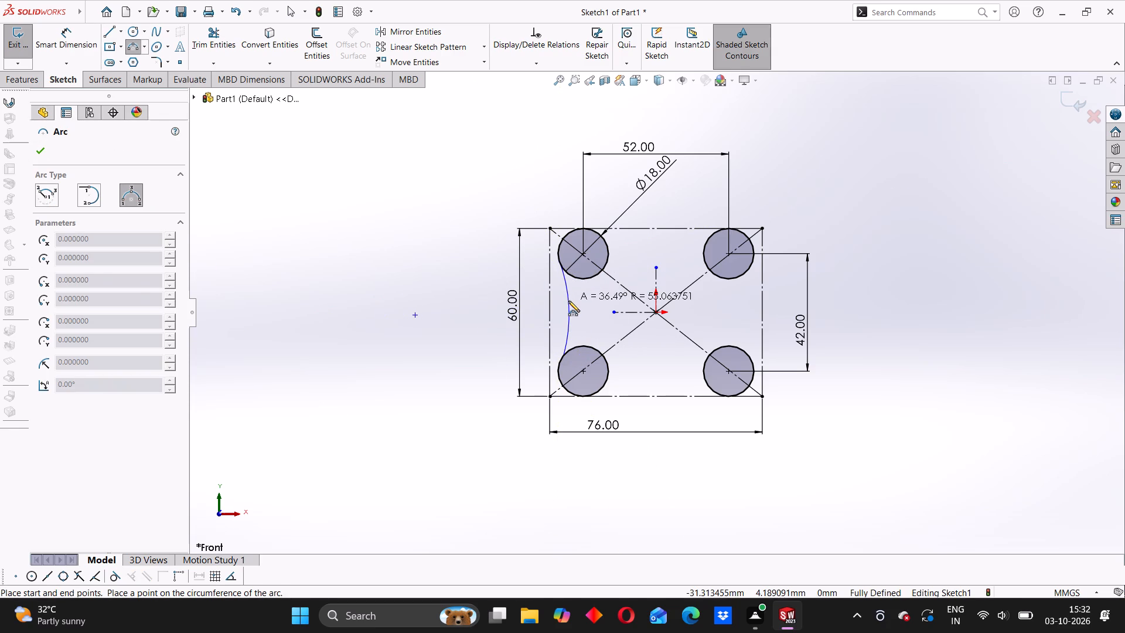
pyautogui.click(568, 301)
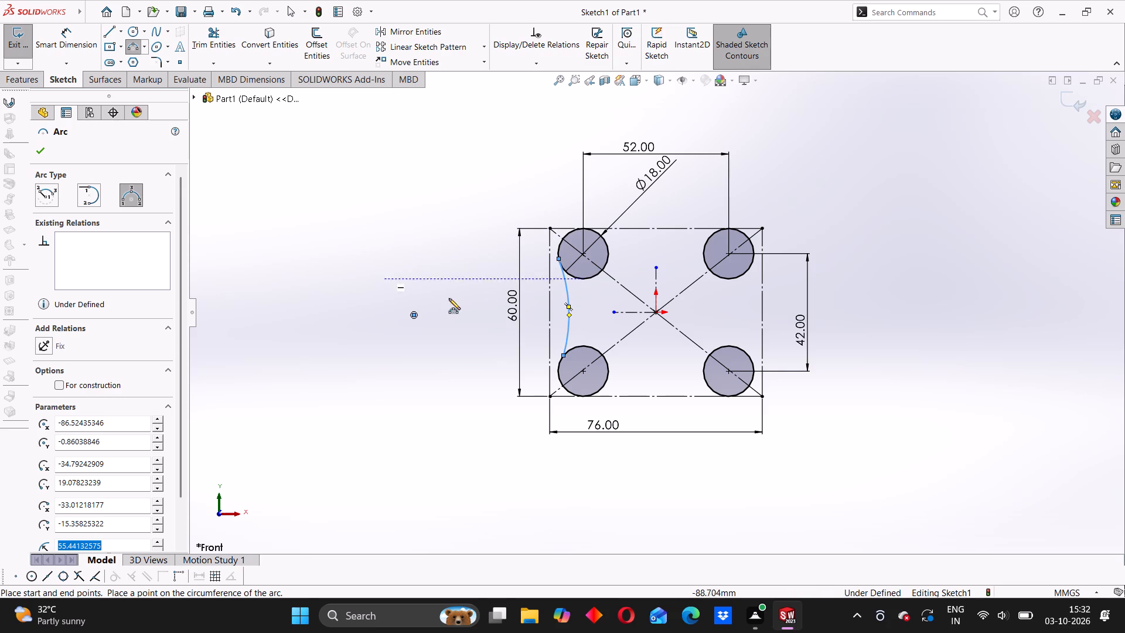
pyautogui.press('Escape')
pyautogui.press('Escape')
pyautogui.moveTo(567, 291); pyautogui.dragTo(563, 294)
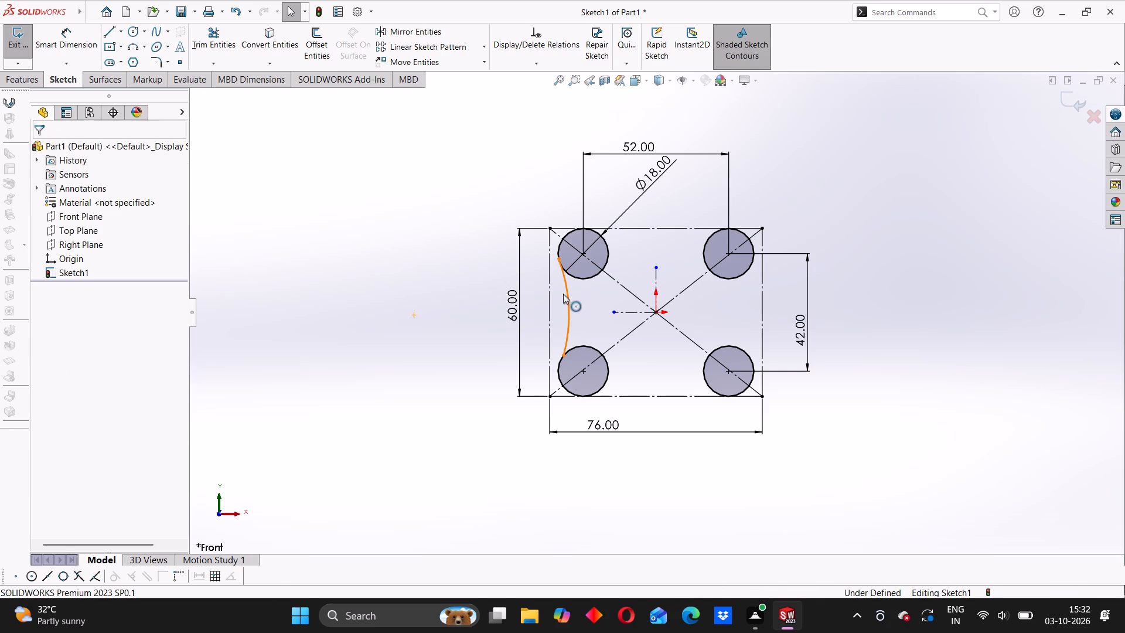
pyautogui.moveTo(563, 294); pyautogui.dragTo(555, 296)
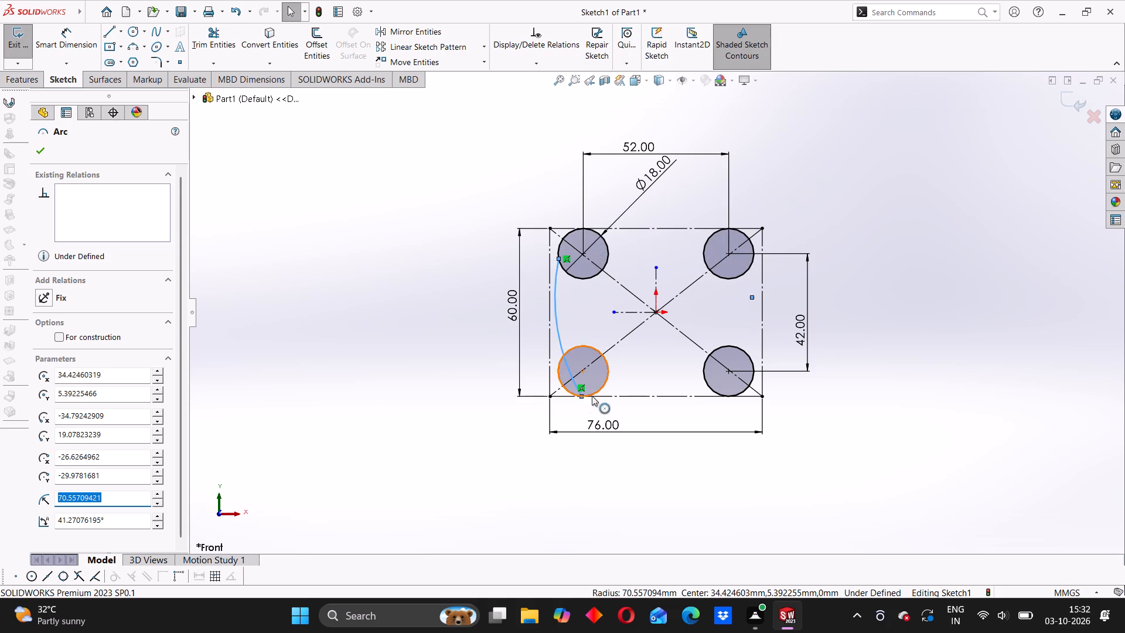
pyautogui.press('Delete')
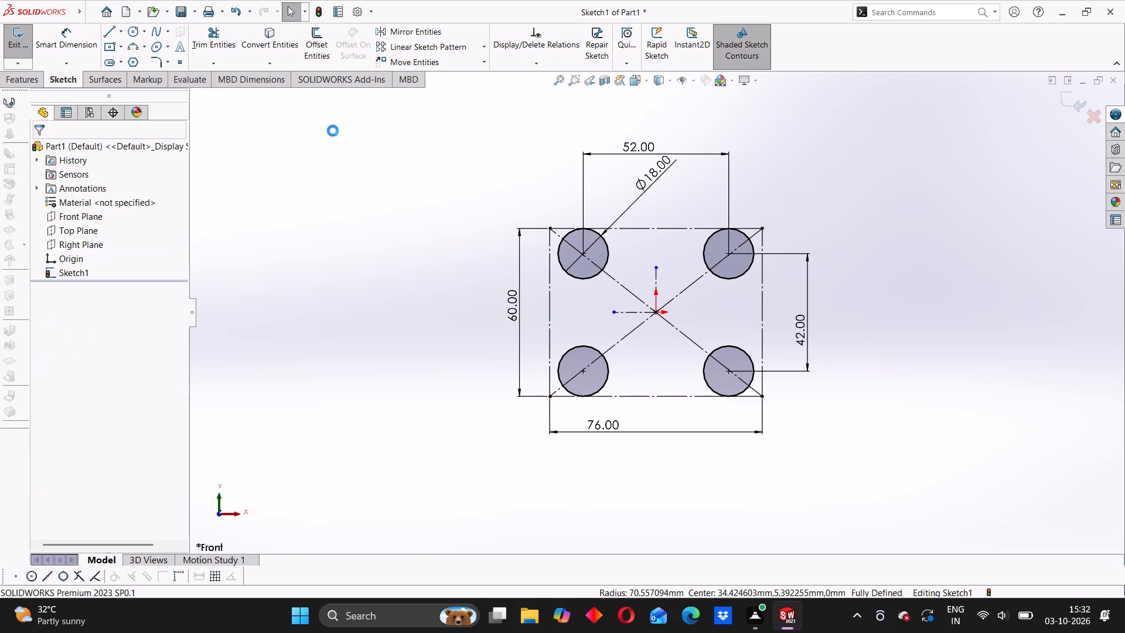
# Sketch a three-point arc of about 142 mm radius bridging the outer sides of the two left-hand circles.
pyautogui.click(127, 49)
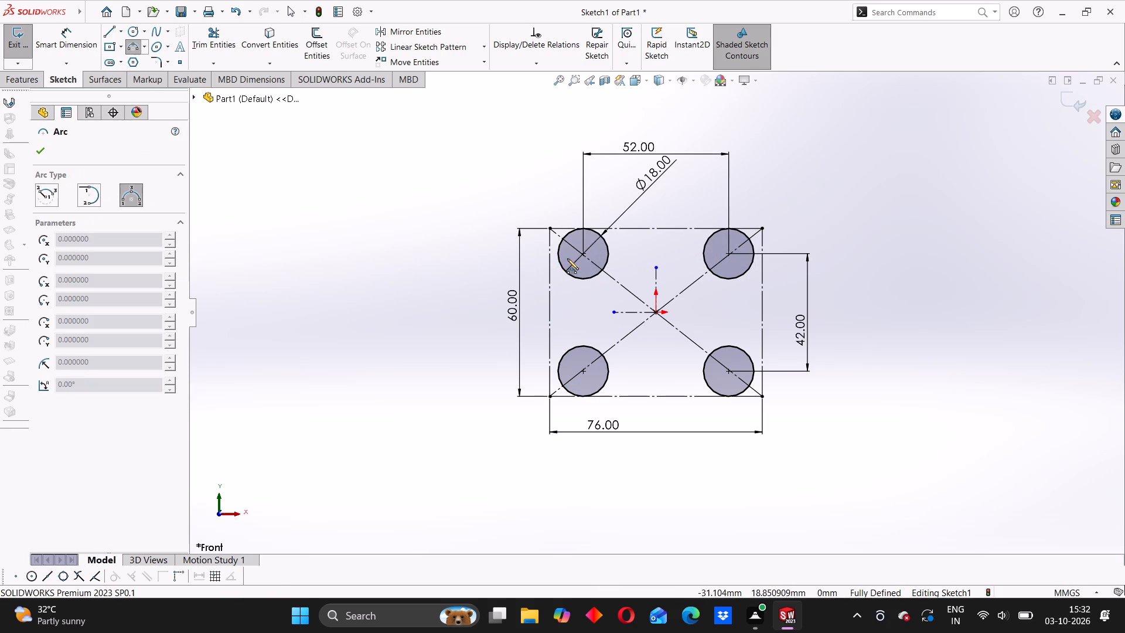
pyautogui.click(558, 260)
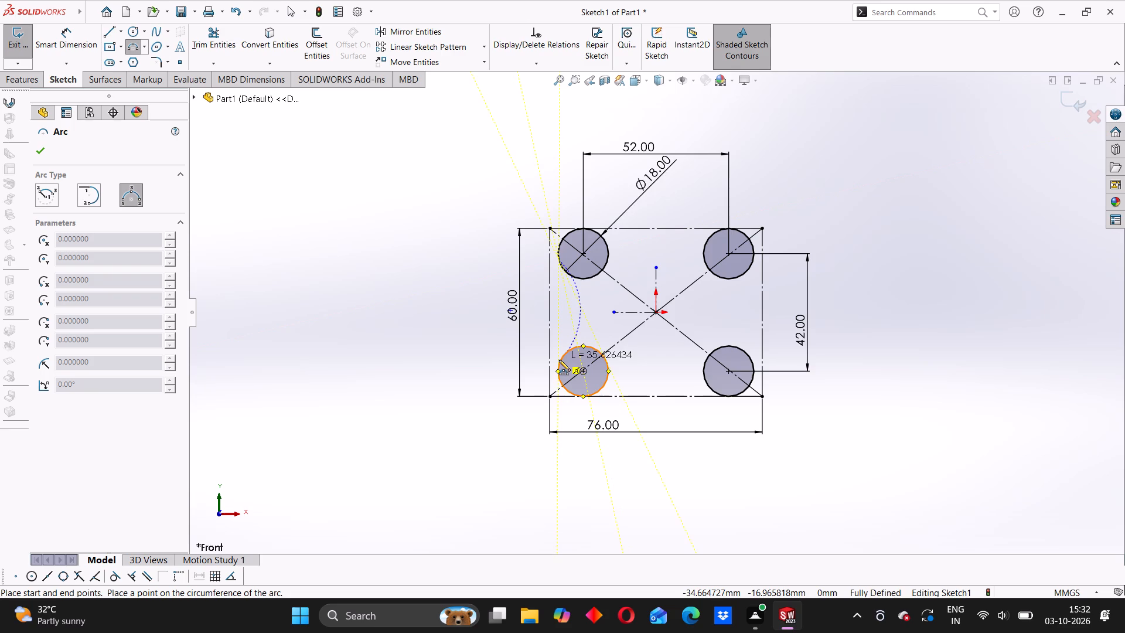
pyautogui.click(559, 360)
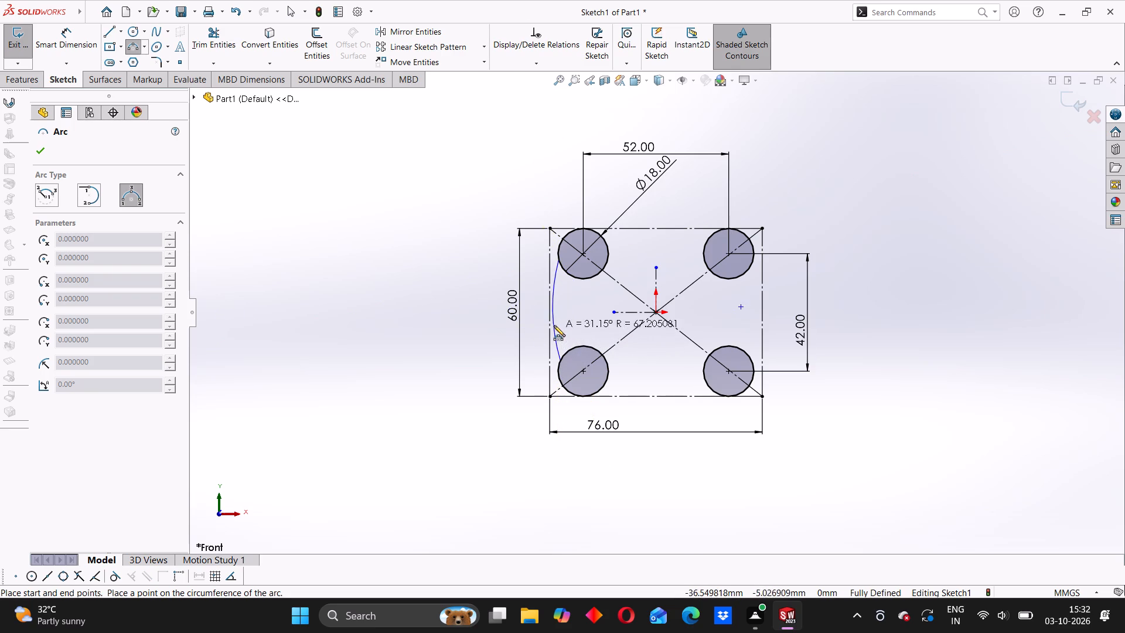
pyautogui.click(557, 320)
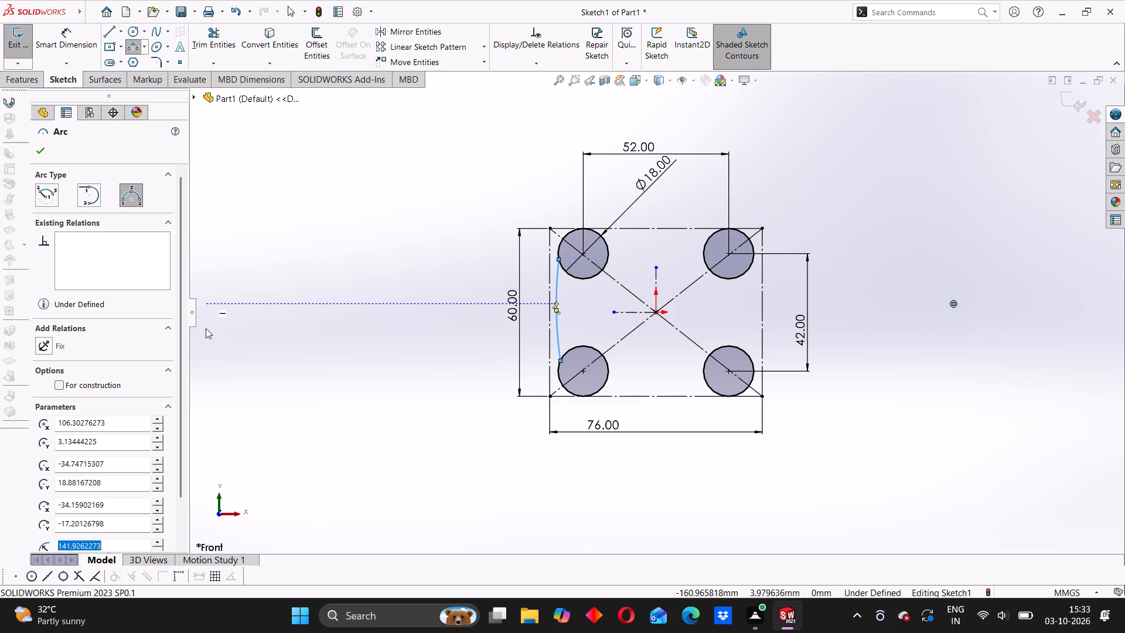
pyautogui.click(35, 148)
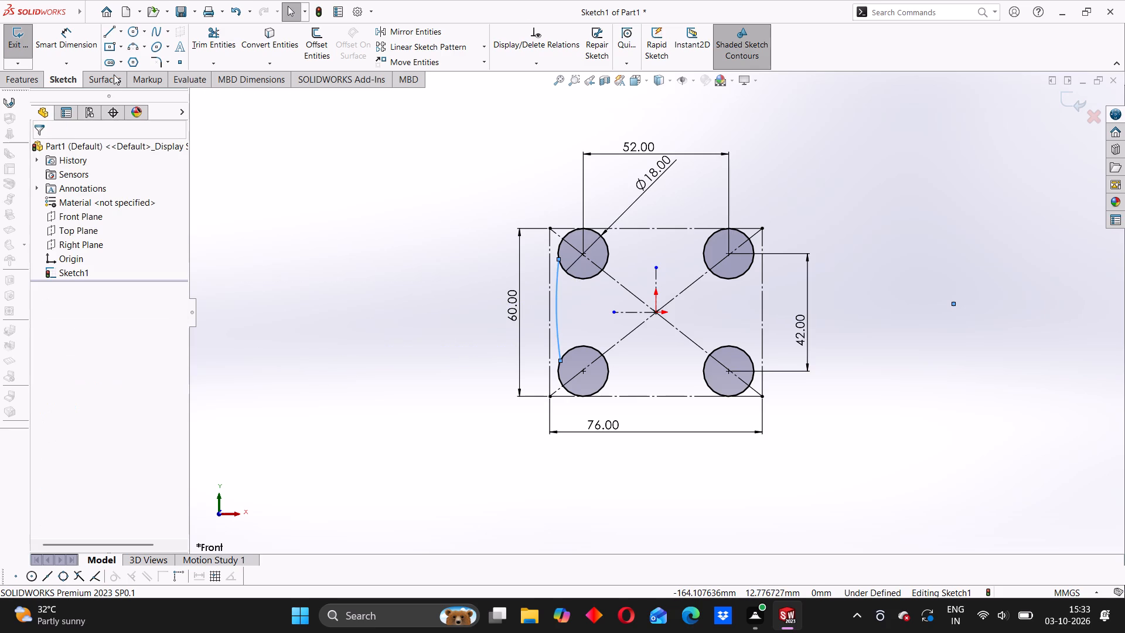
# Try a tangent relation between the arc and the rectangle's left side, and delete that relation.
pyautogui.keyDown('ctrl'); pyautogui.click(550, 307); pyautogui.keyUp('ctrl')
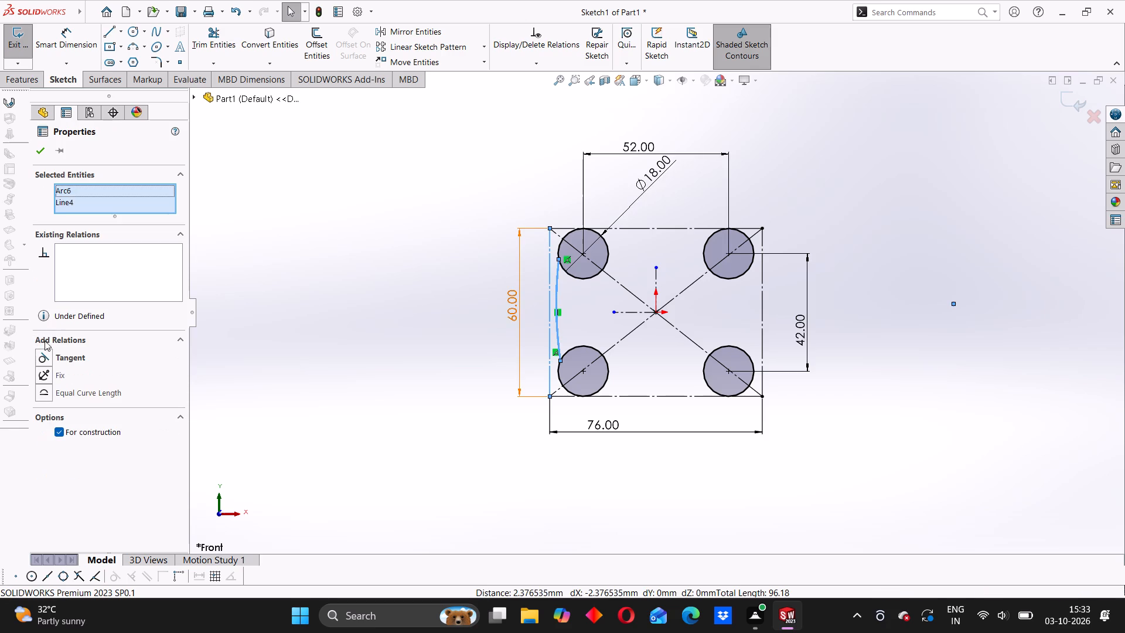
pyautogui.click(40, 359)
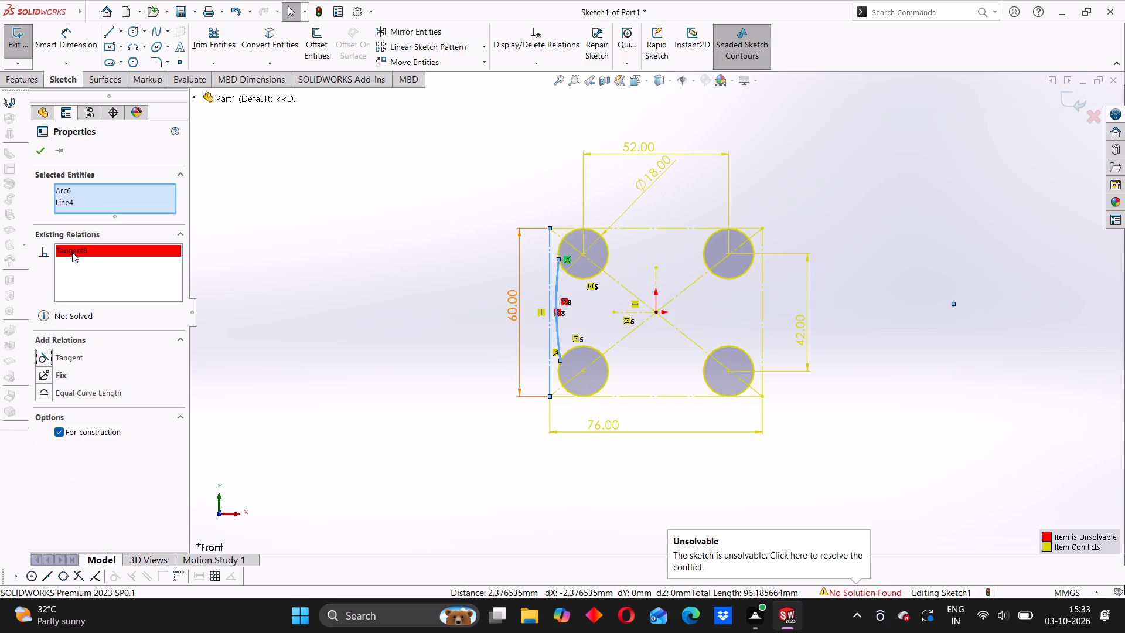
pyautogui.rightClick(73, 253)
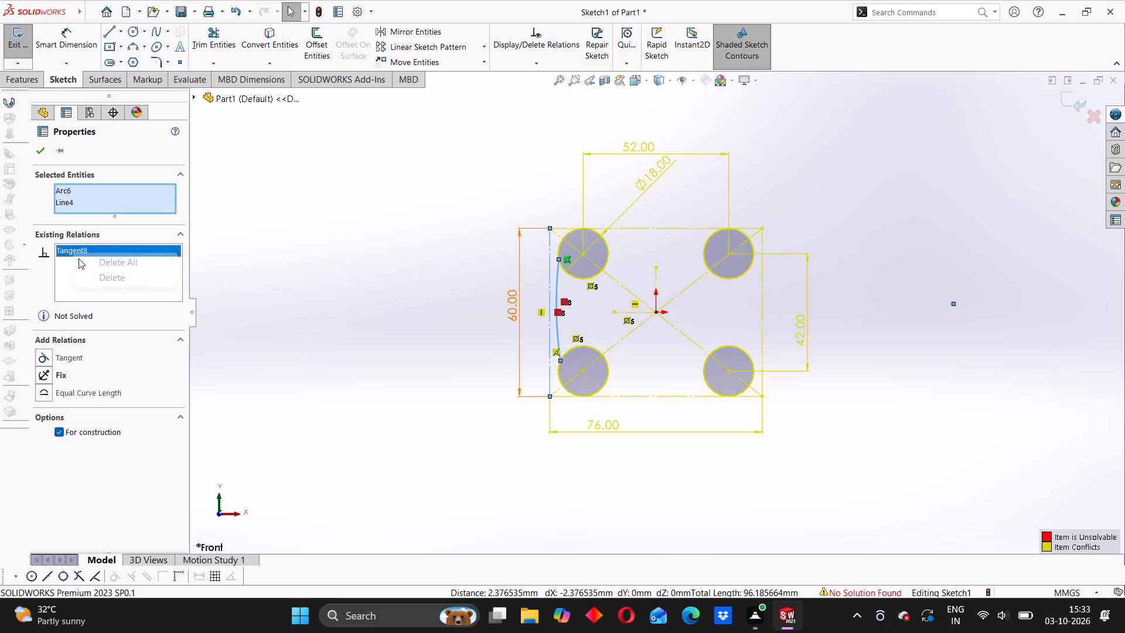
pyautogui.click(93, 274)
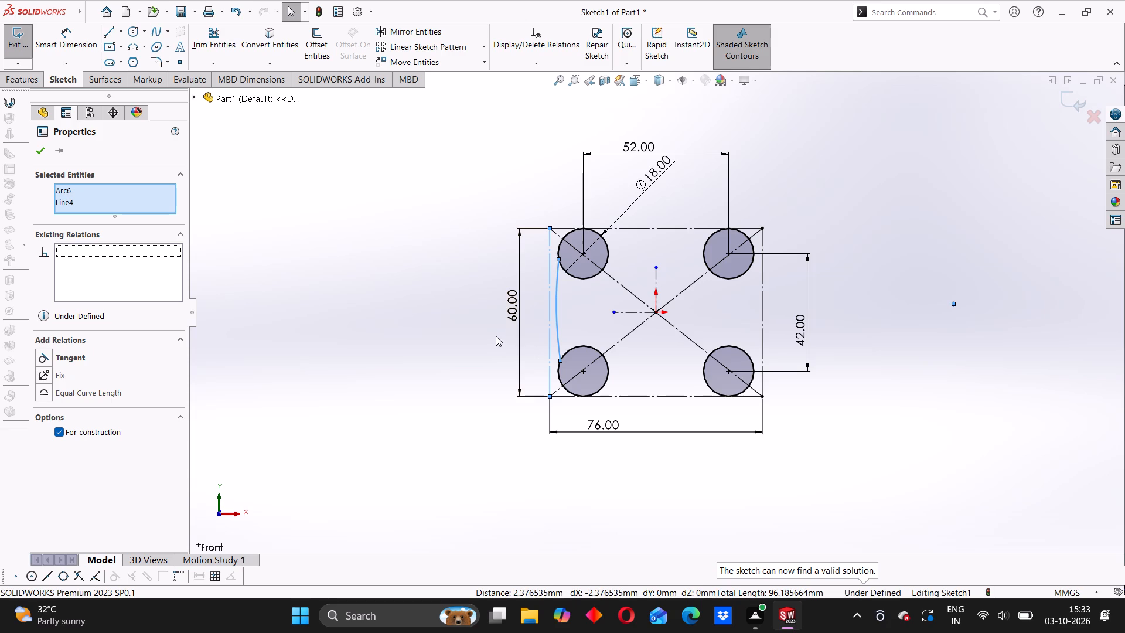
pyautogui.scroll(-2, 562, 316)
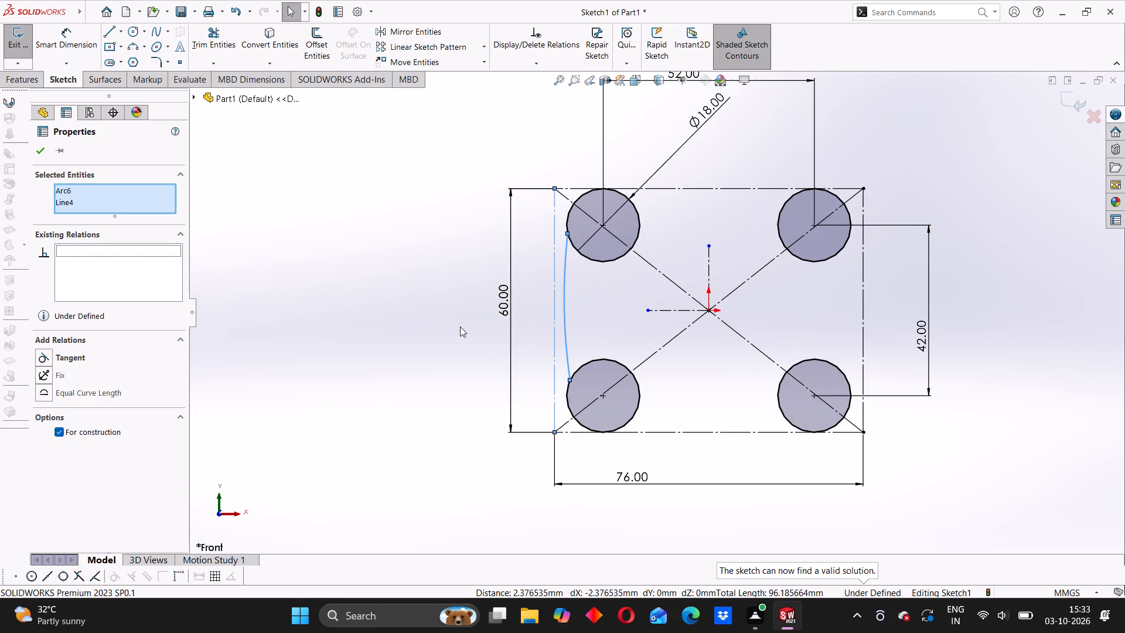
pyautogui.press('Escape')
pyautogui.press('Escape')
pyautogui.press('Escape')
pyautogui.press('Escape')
# Bow the arc outward to about 54 mm radius and make it tangent to the rectangle's left side.
pyautogui.moveTo(563, 298); pyautogui.dragTo(554, 298)
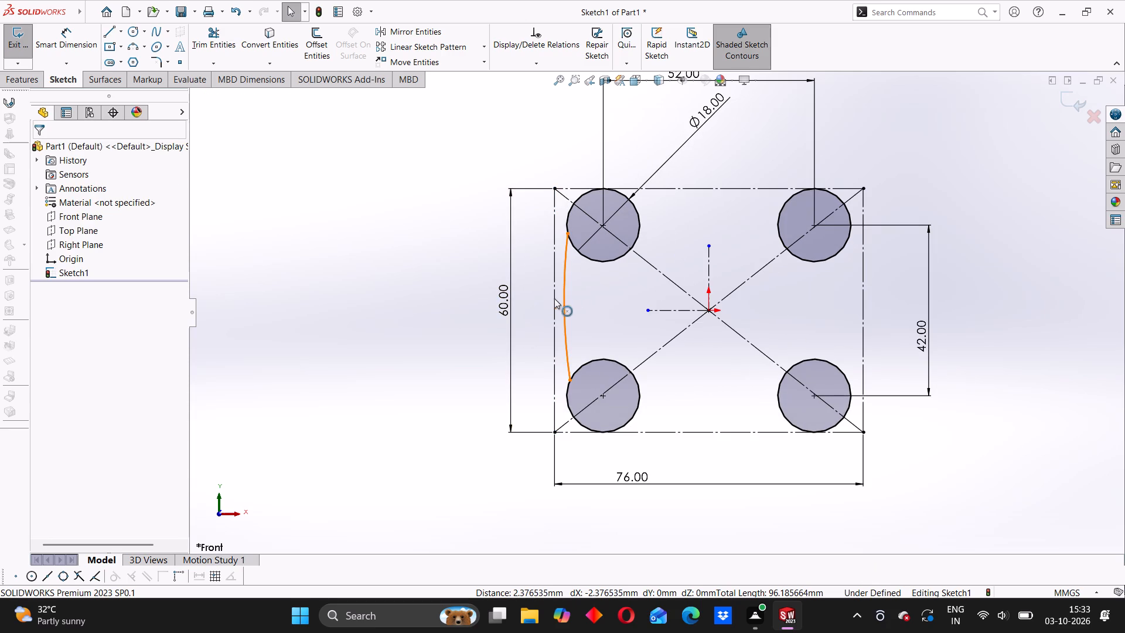
pyautogui.moveTo(554, 298); pyautogui.dragTo(553, 305)
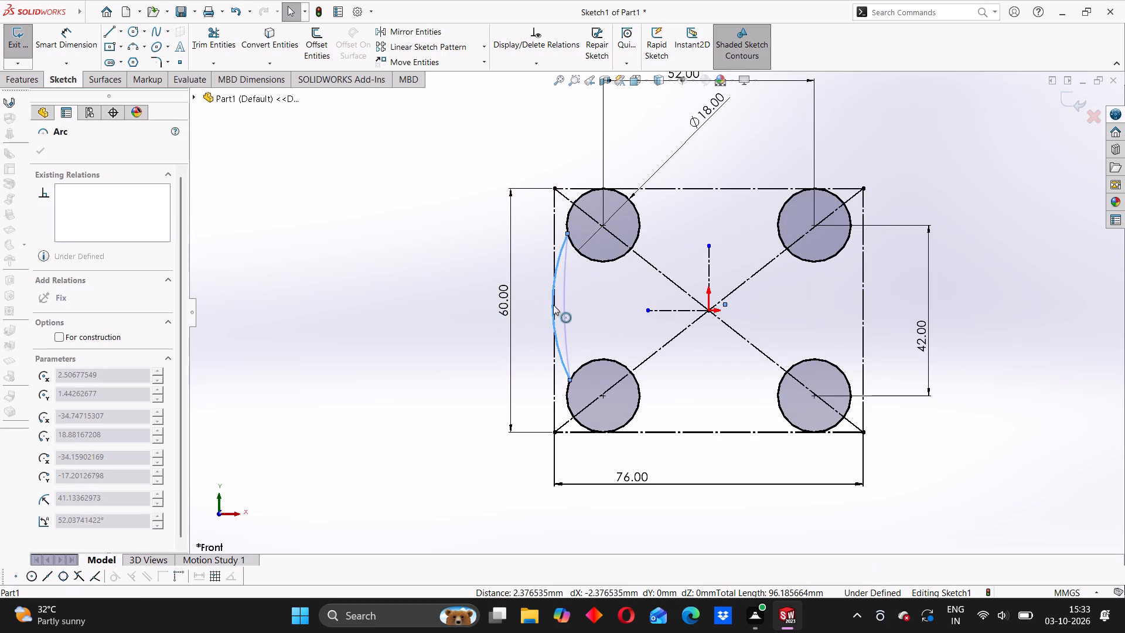
pyautogui.moveTo(553, 305); pyautogui.dragTo(557, 315)
pyautogui.scroll(-5, 556, 311)
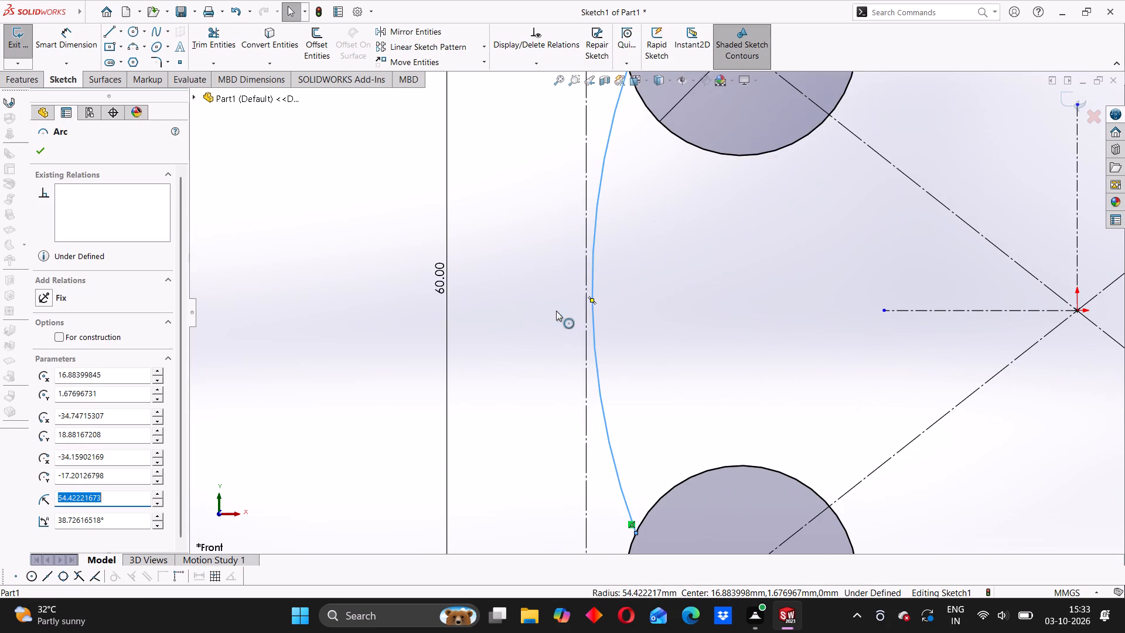
pyautogui.keyDown('ctrl'); pyautogui.click(584, 288); pyautogui.keyUp('ctrl')
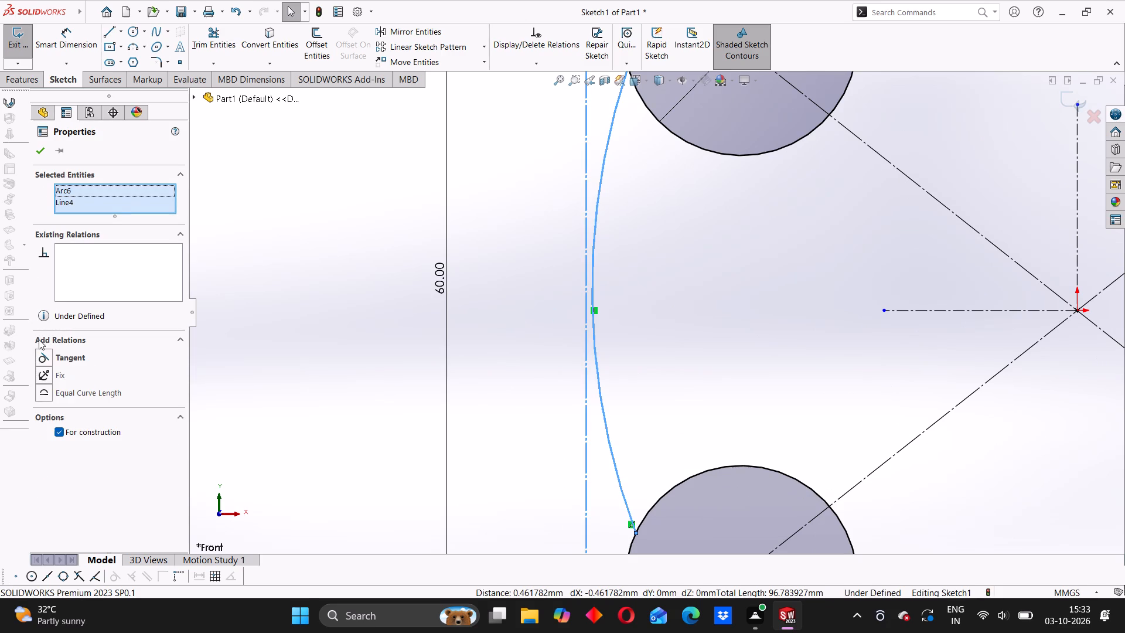
pyautogui.click(40, 359)
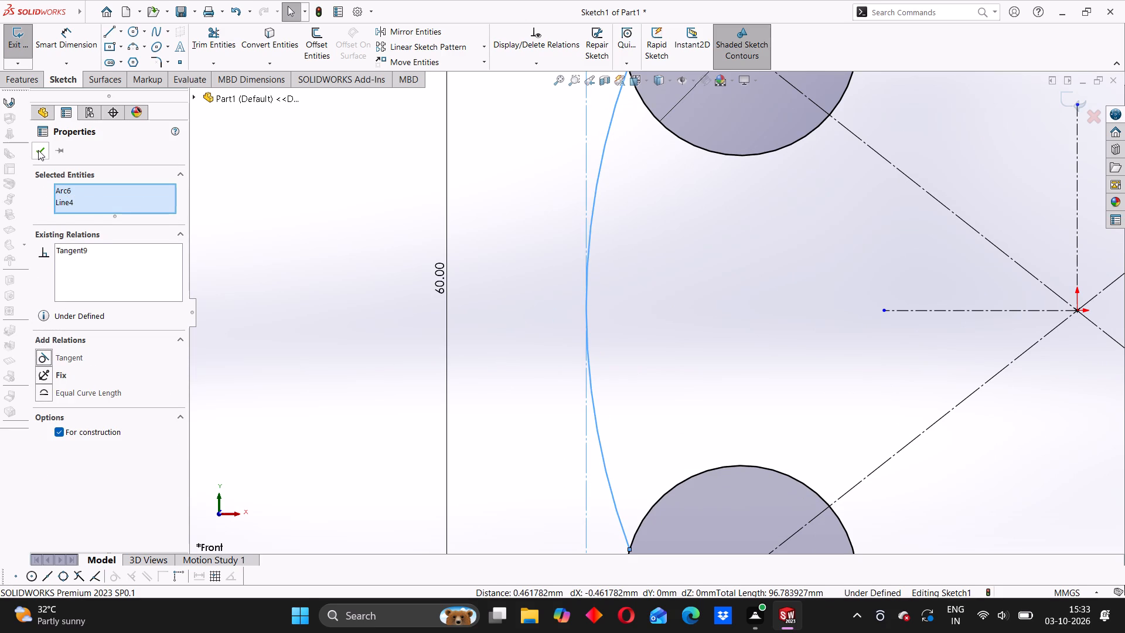
pyautogui.click(38, 150)
# Make the left arc tangent to both the upper-left and the lower-left circles.
pyautogui.scroll(4, 598, 297)
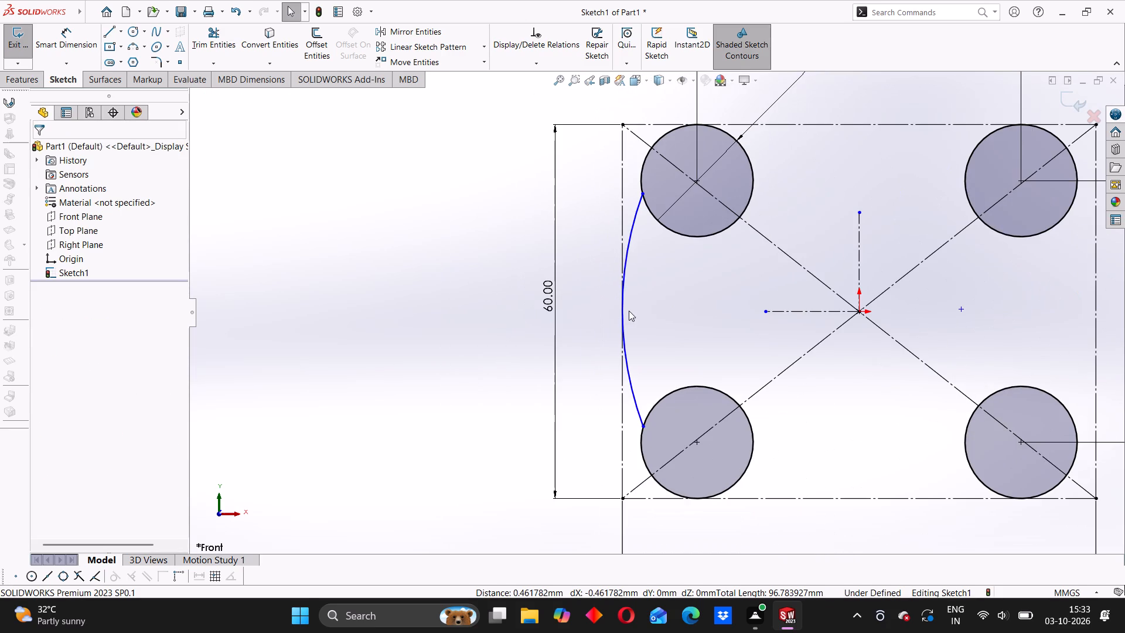
pyautogui.click(639, 198)
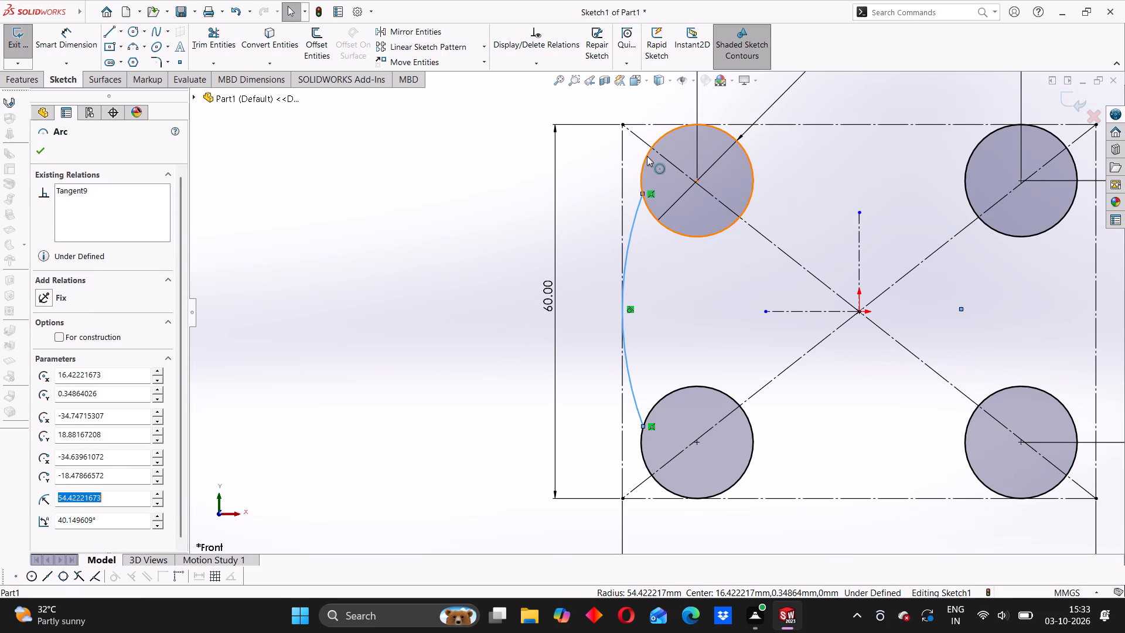
pyautogui.keyDown('ctrl'); pyautogui.click(647, 156); pyautogui.keyUp('ctrl')
pyautogui.click(43, 375)
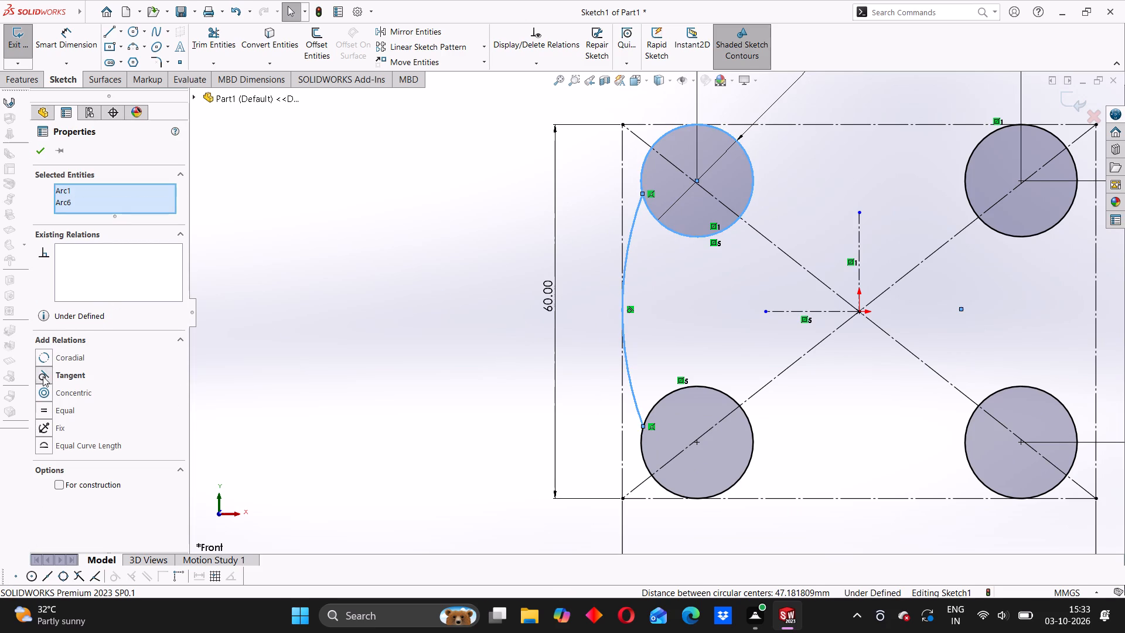
pyautogui.click(39, 152)
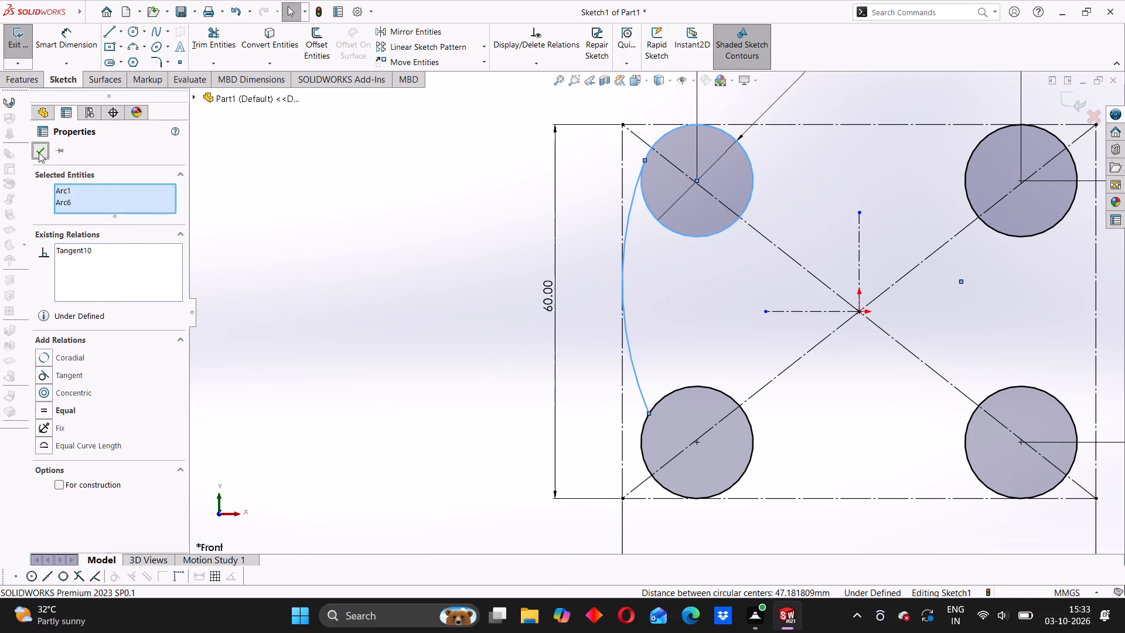
pyautogui.click(642, 389)
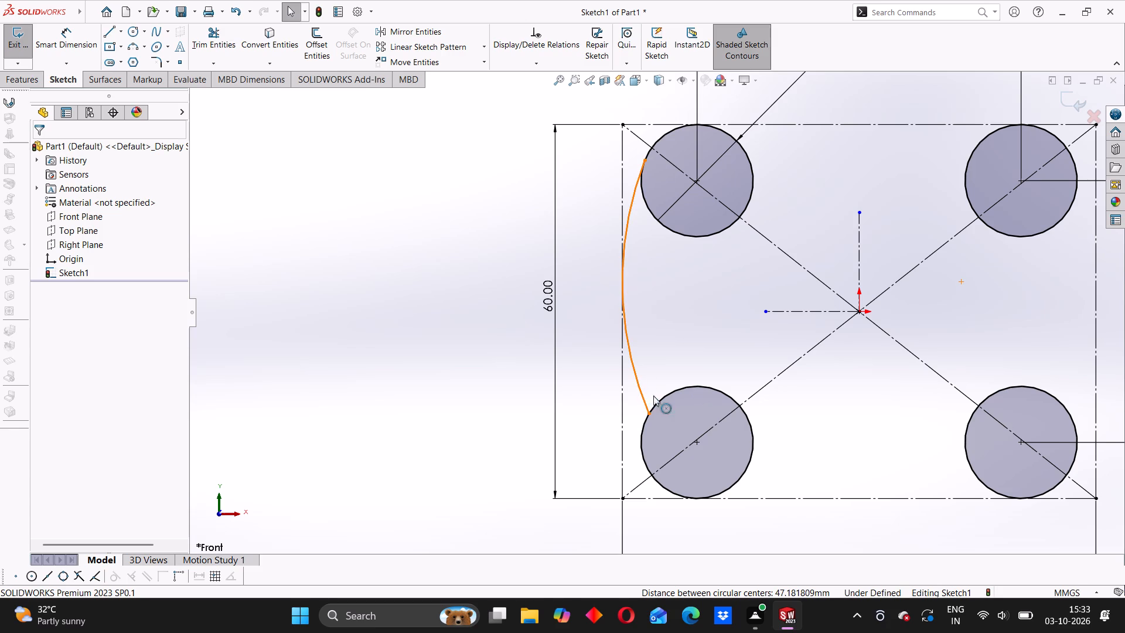
pyautogui.keyDown('ctrl'); pyautogui.click(669, 395); pyautogui.keyUp('ctrl')
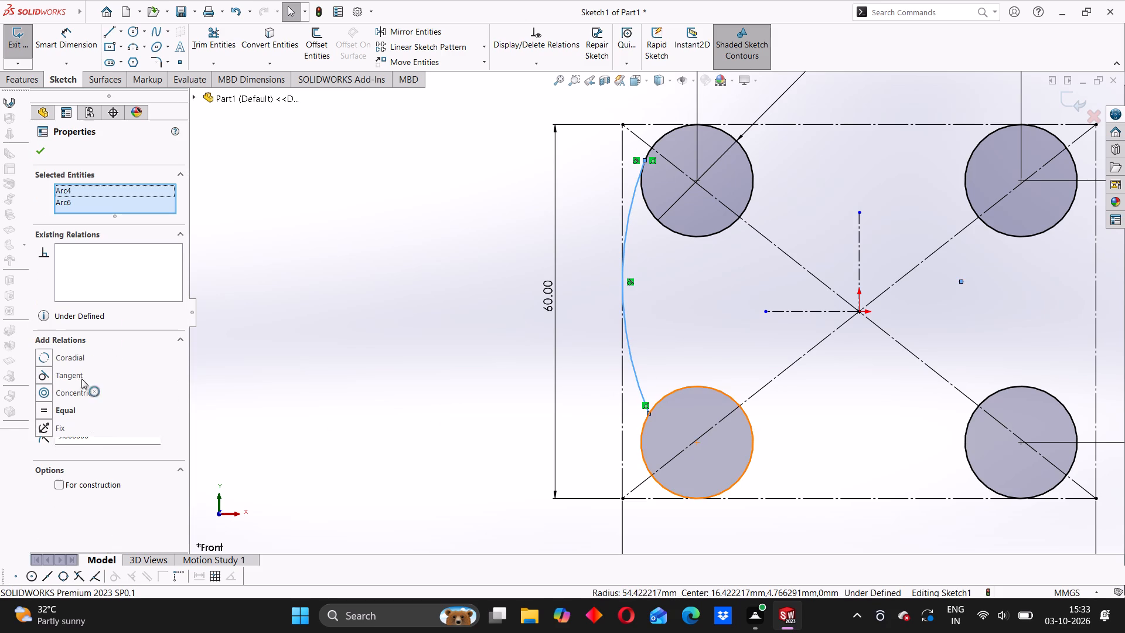
pyautogui.click(45, 374)
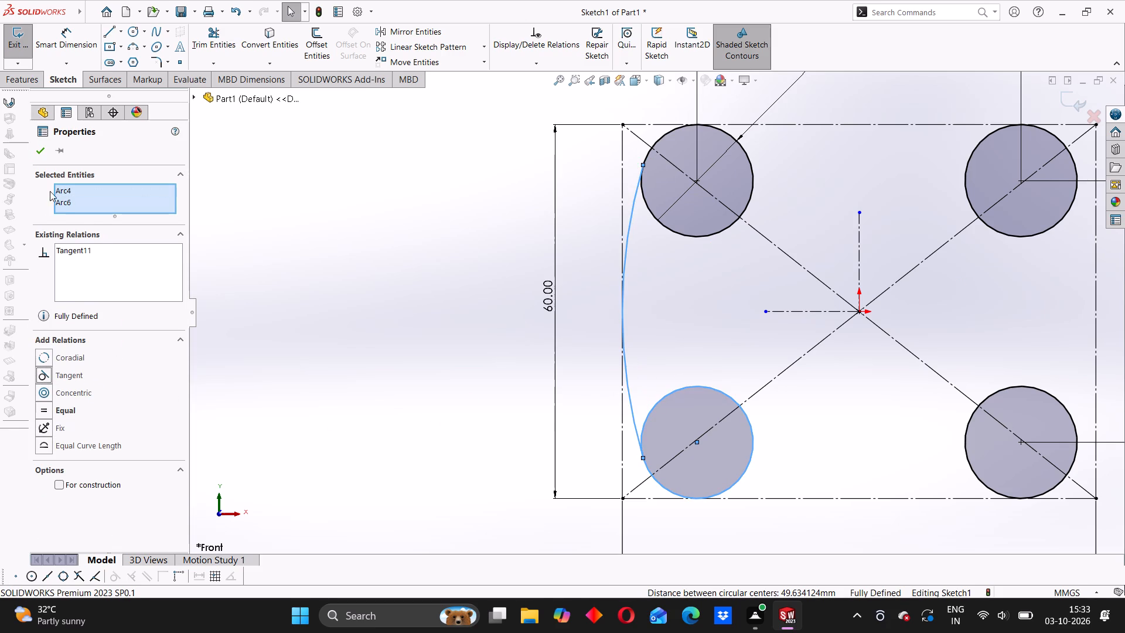
pyautogui.click(43, 155)
# Mirror the left arc about the short vertical centerline to place a copy on the right-hand circles.
pyautogui.scroll(3, 628, 359)
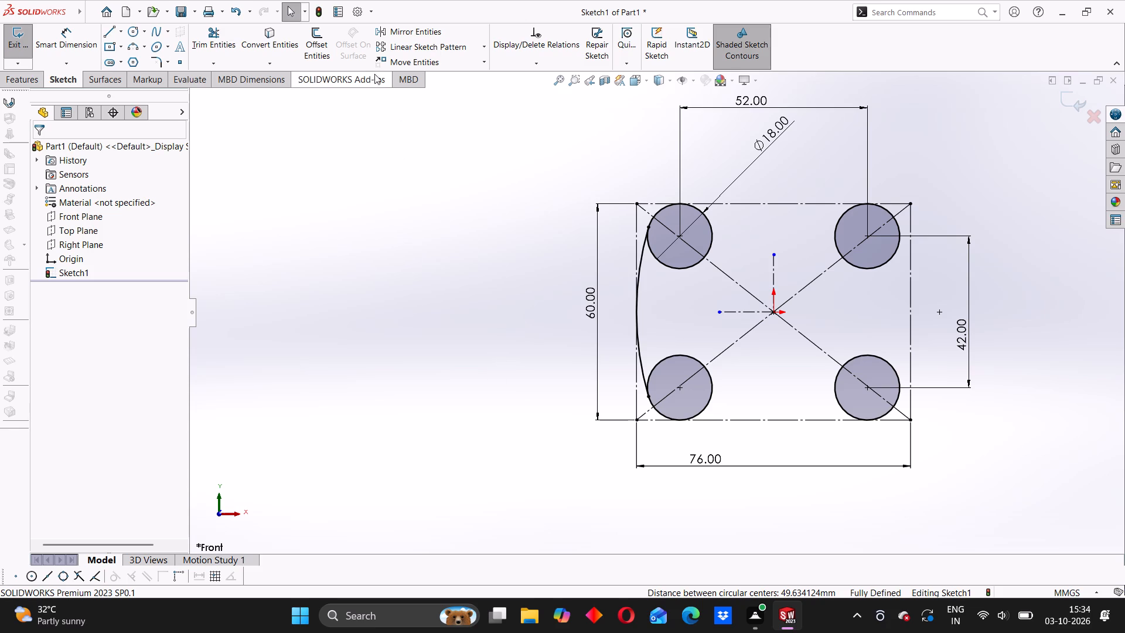
pyautogui.click(421, 30)
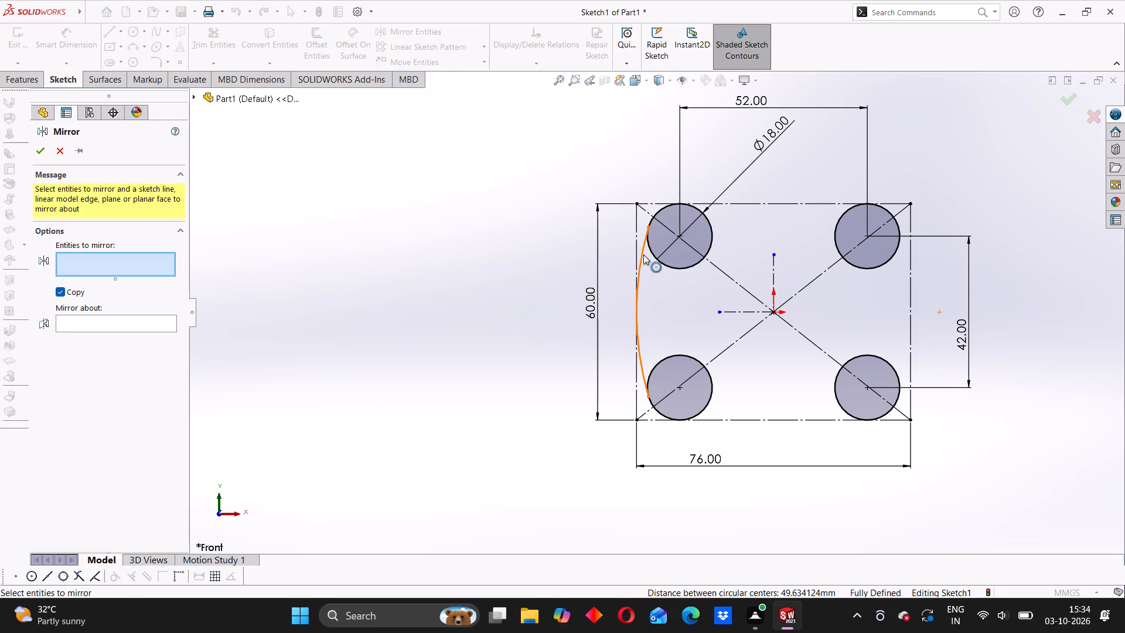
pyautogui.click(643, 254)
pyautogui.click(96, 324)
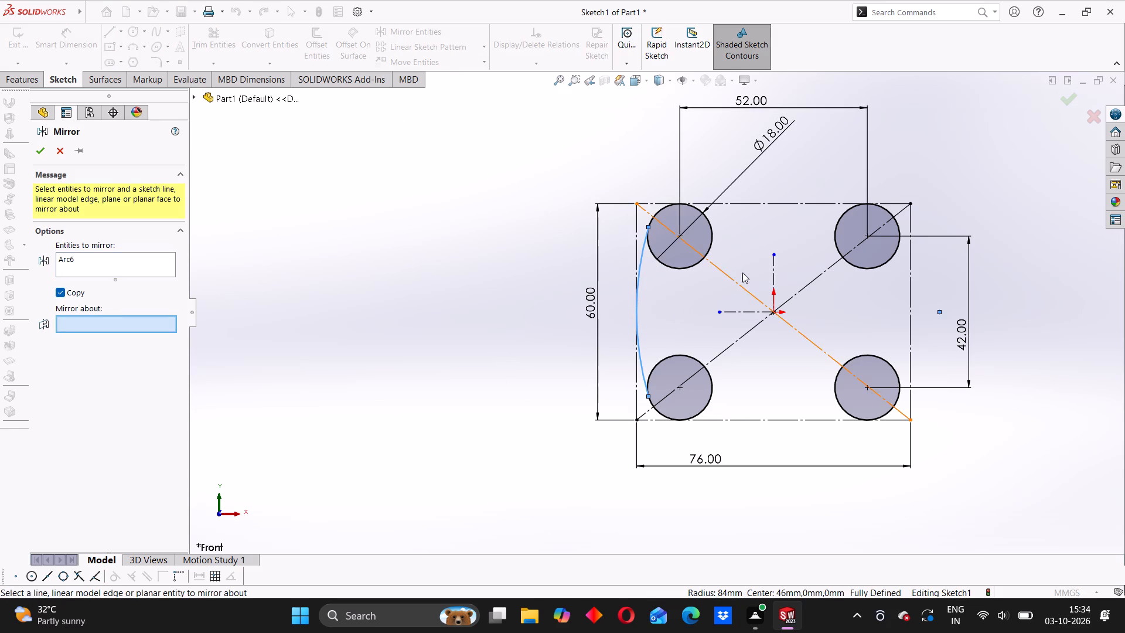
pyautogui.click(776, 265)
pyautogui.click(45, 150)
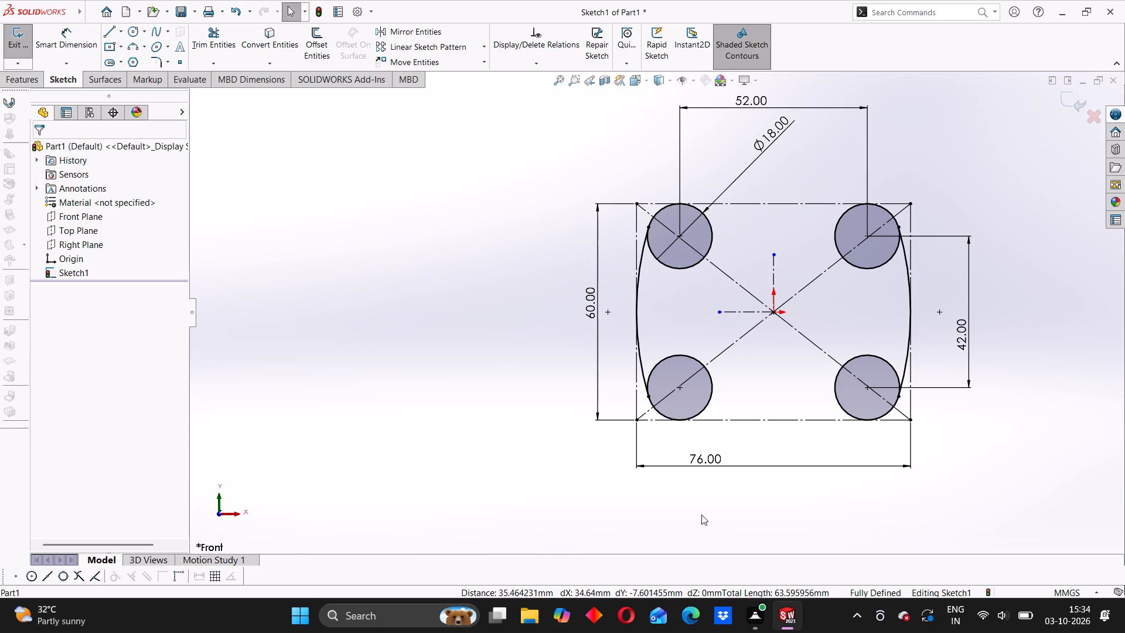
# Sketch a horizontal line about 35 mm long between the facing sides of the two upper circles.
pyautogui.click(115, 30)
pyautogui.click(711, 229)
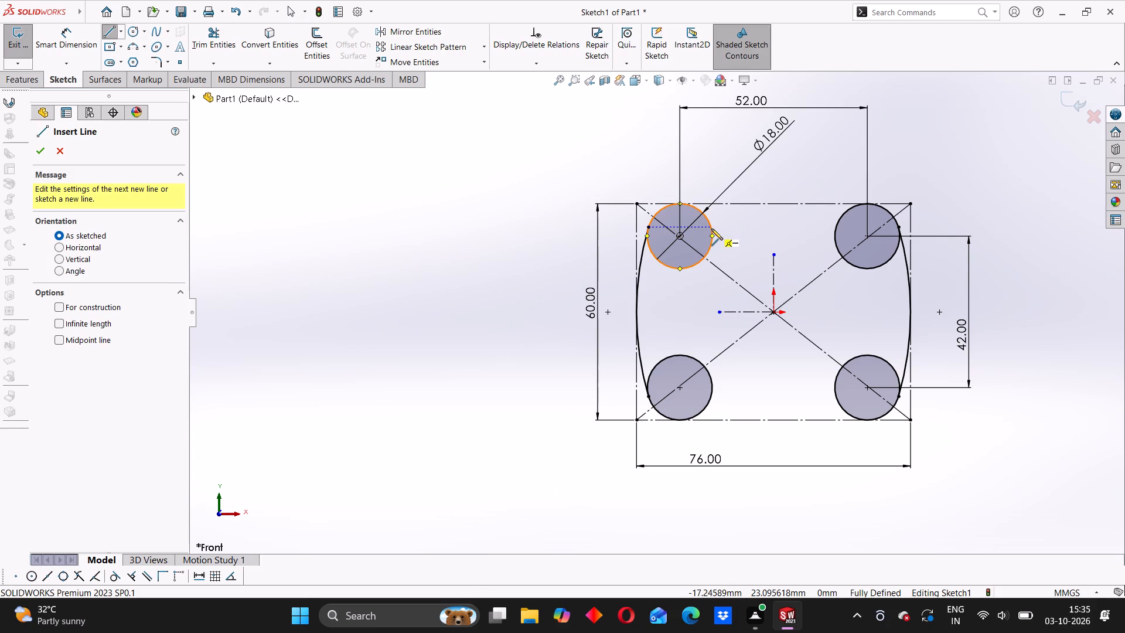
pyautogui.click(835, 227)
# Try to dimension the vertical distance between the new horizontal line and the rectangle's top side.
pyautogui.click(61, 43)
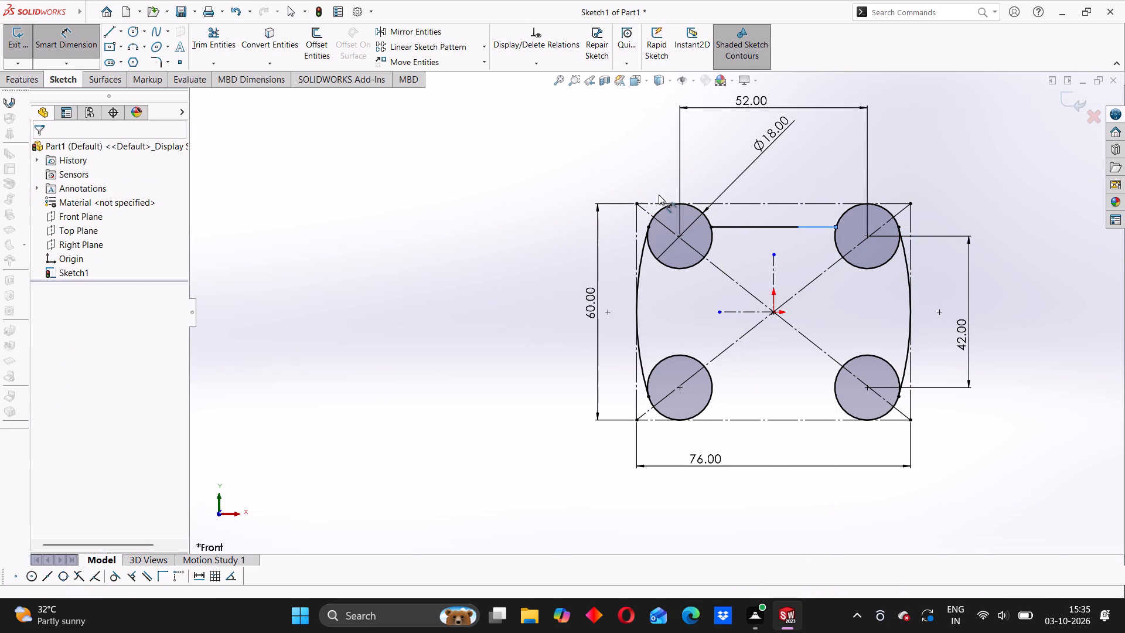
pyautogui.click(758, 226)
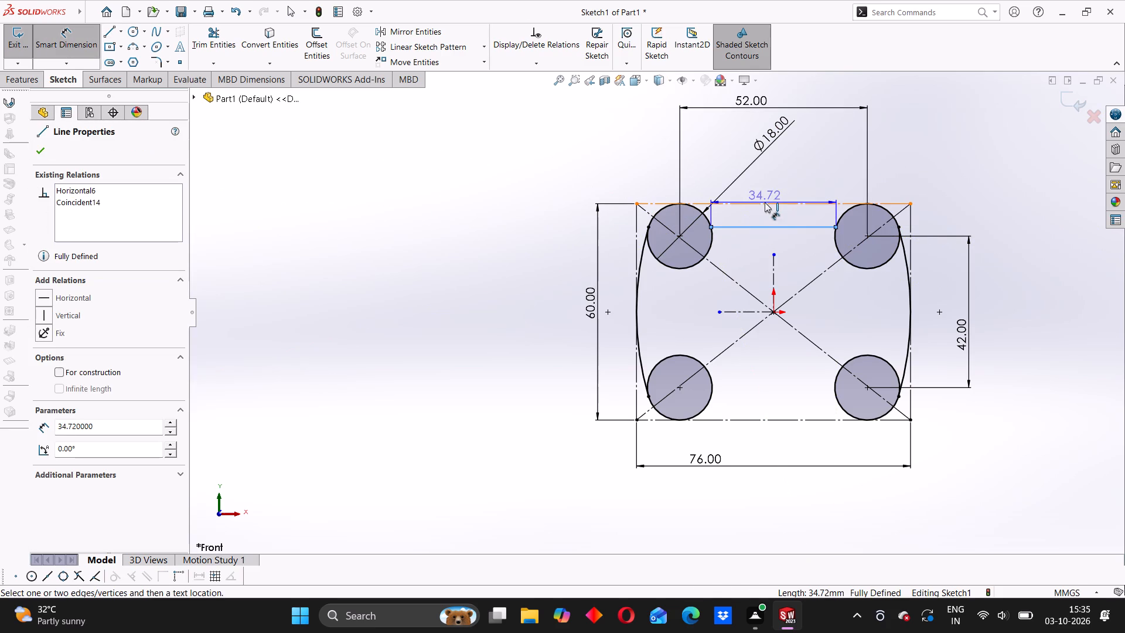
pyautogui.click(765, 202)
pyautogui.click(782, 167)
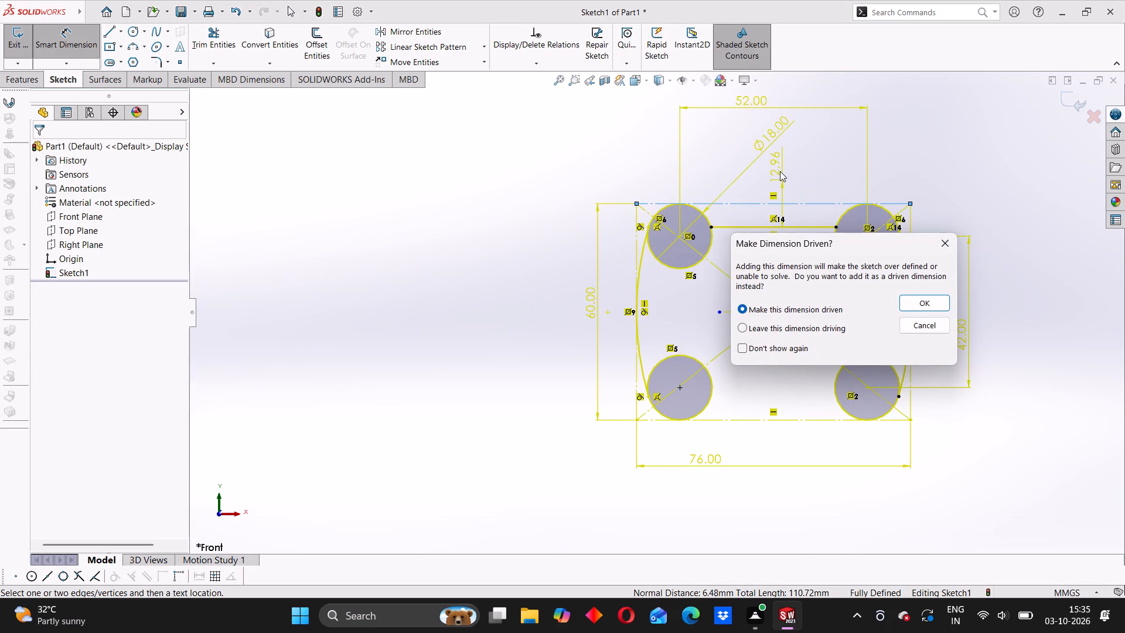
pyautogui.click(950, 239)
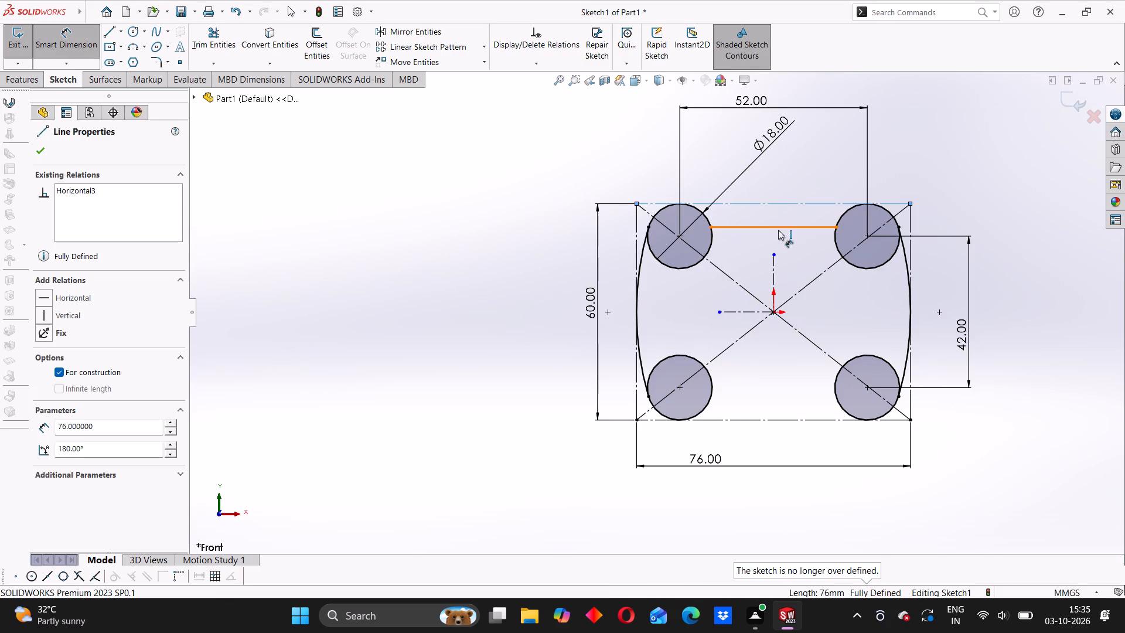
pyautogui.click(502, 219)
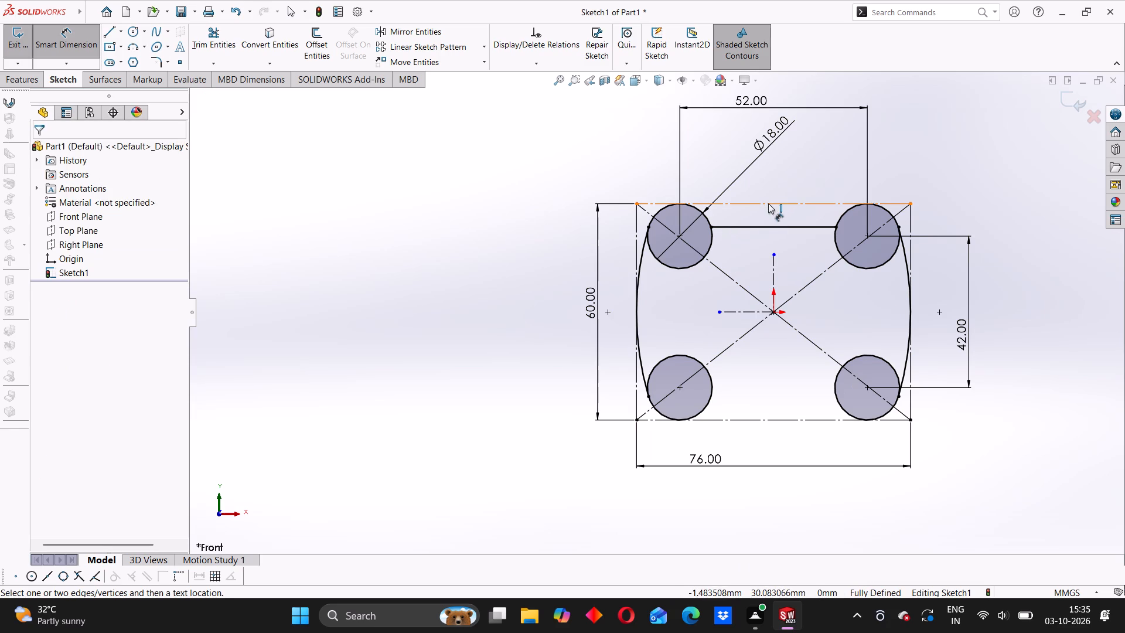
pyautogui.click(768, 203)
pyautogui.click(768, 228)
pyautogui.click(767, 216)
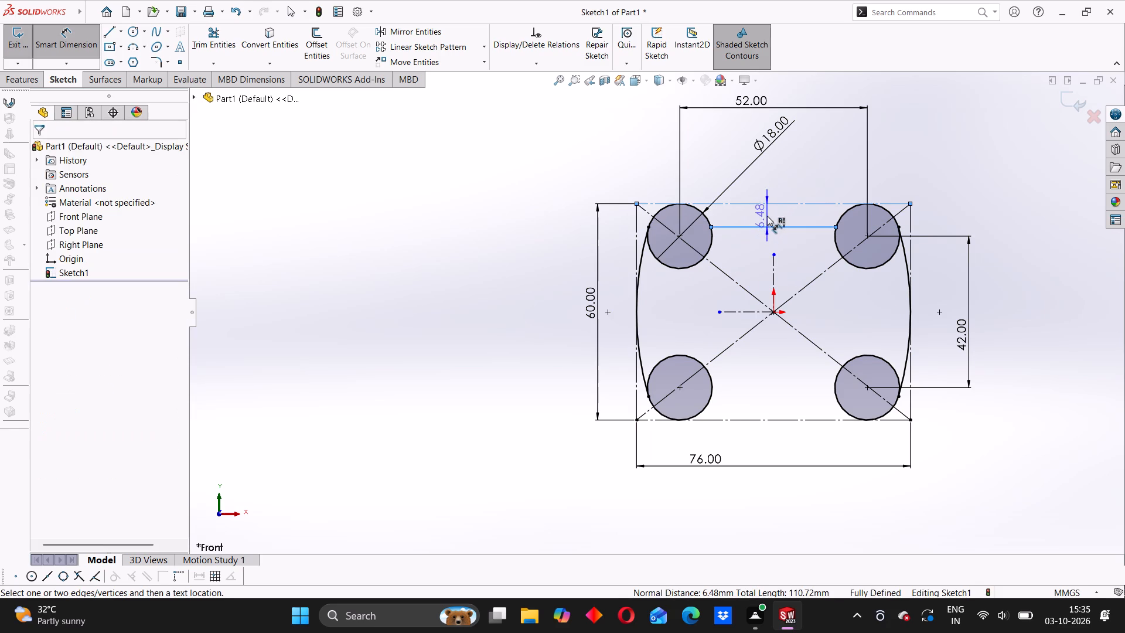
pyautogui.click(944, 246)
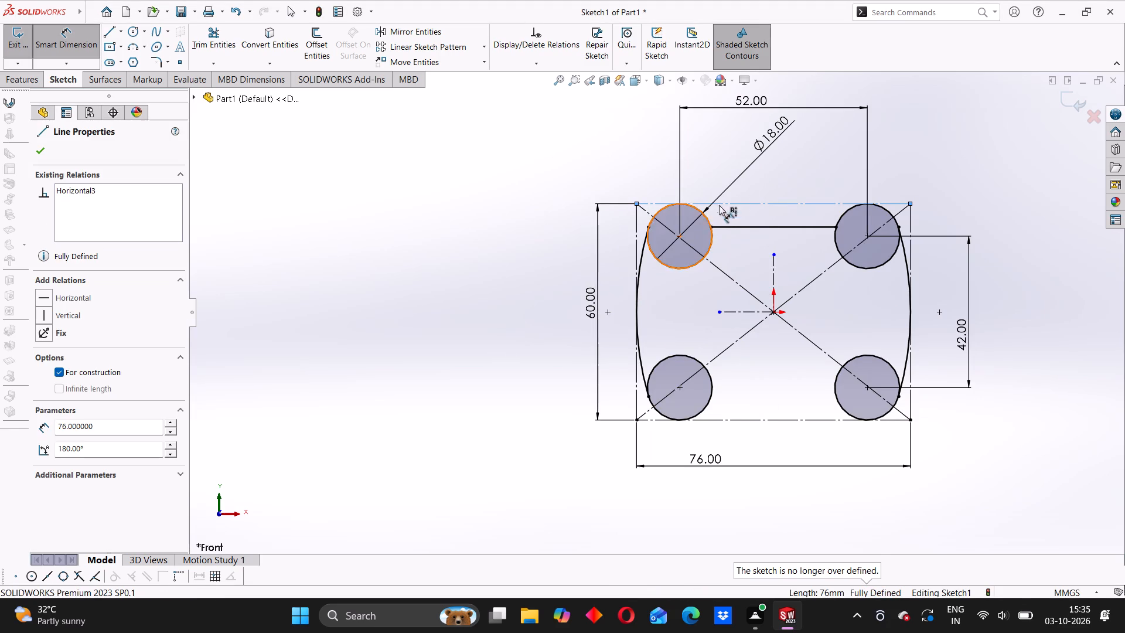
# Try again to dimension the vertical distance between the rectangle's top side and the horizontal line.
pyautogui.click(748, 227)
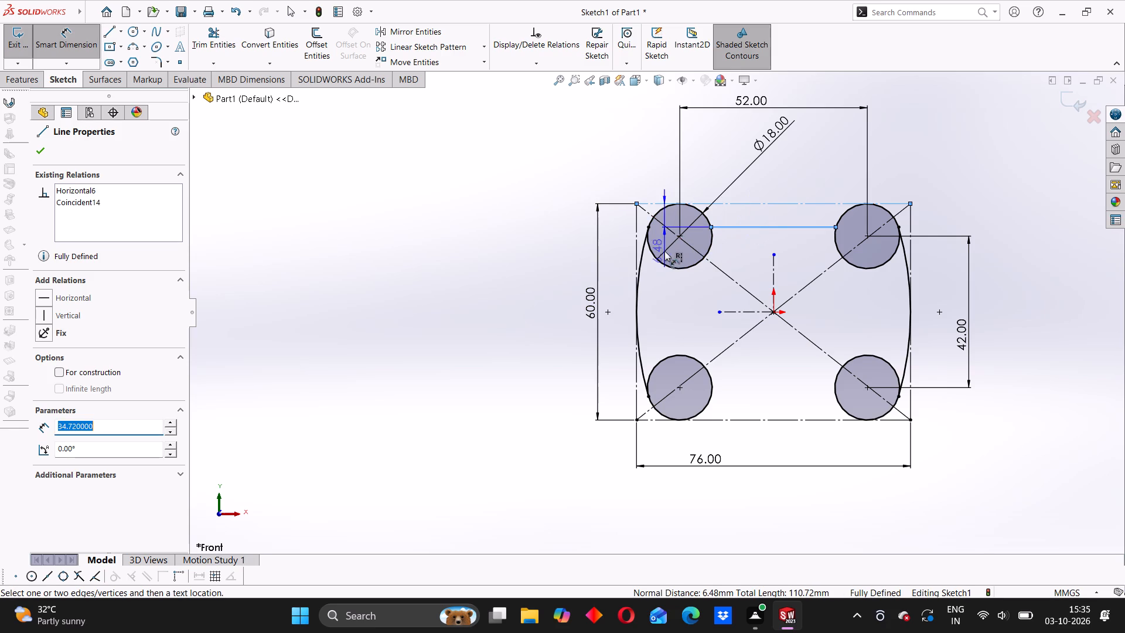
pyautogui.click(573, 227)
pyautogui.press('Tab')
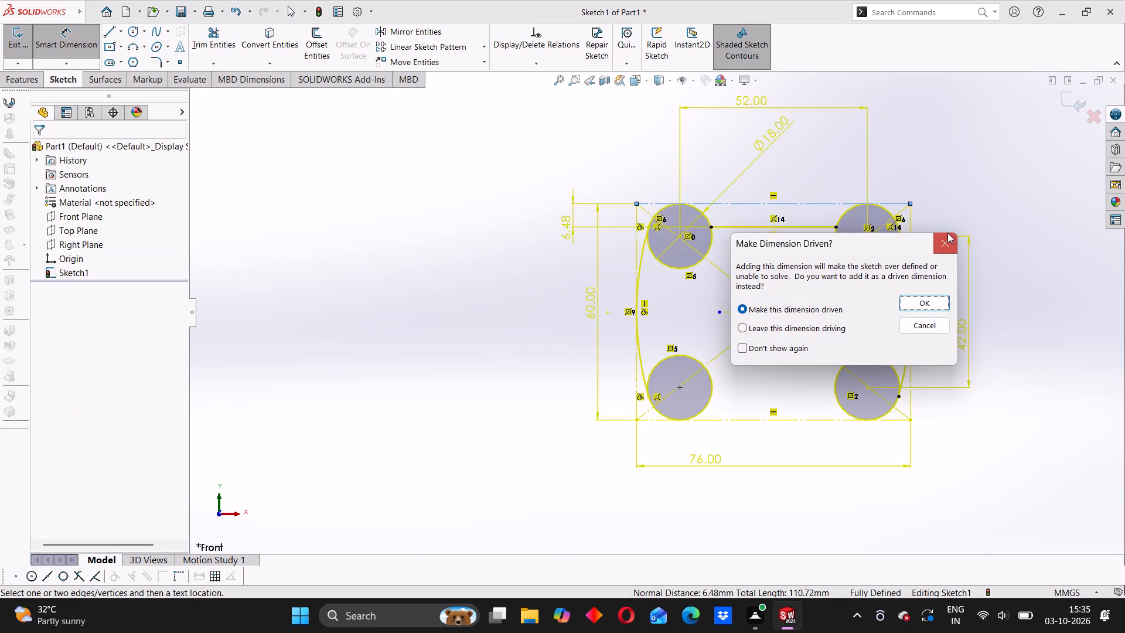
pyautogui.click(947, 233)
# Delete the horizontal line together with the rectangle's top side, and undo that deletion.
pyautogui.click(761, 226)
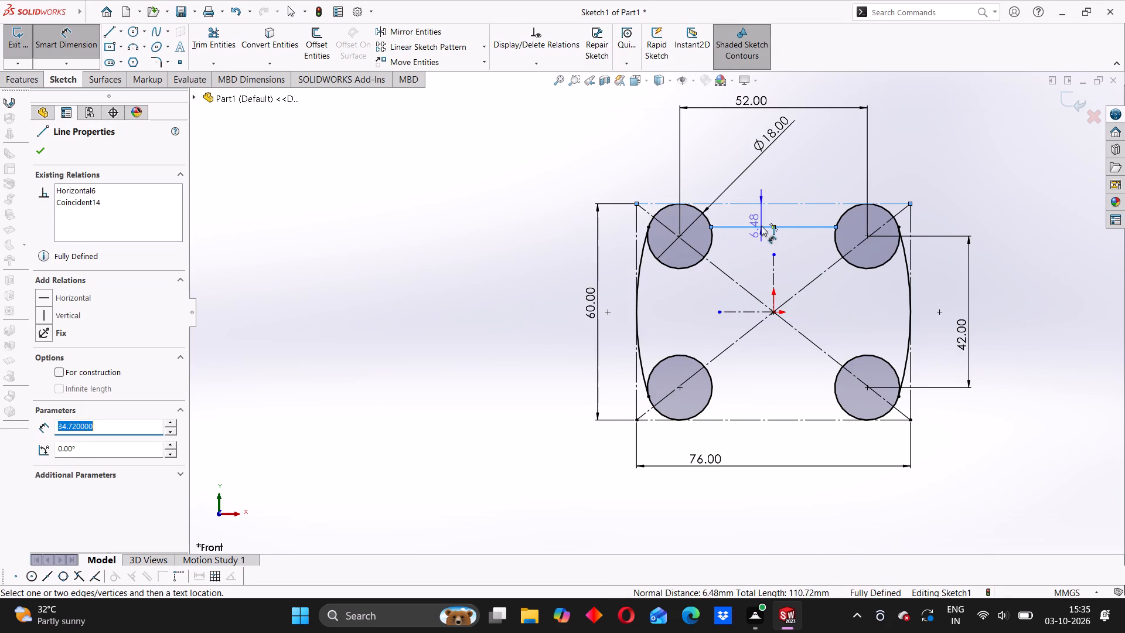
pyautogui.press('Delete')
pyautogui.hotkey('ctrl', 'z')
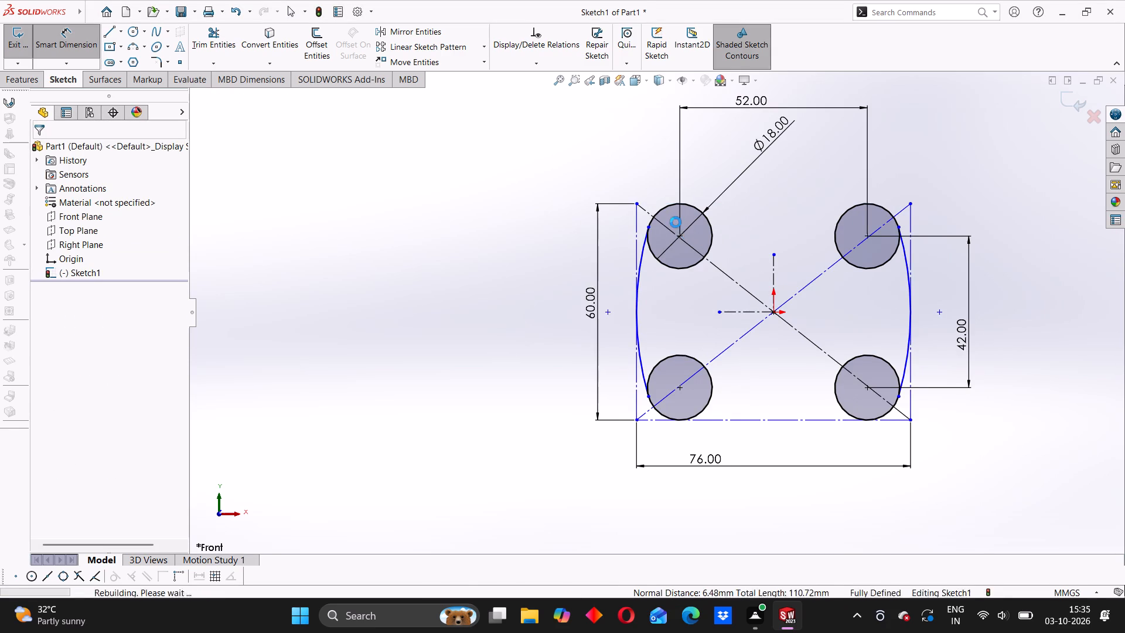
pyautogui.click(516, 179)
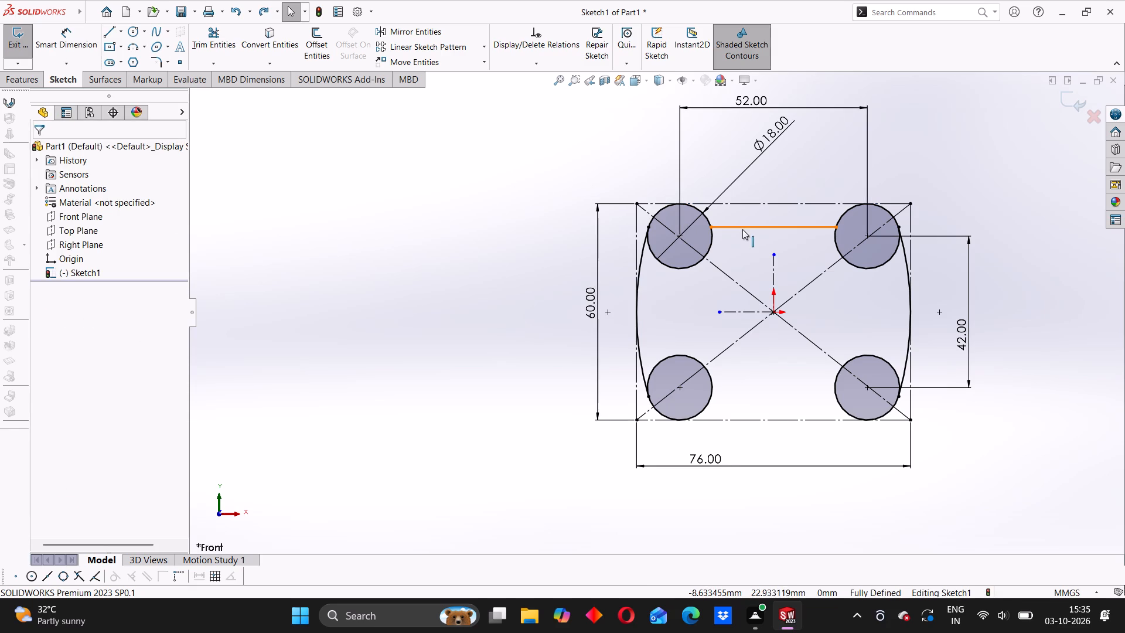
# Delete the horizontal line between the two upper circles.
pyautogui.click(742, 230)
pyautogui.press('Delete')
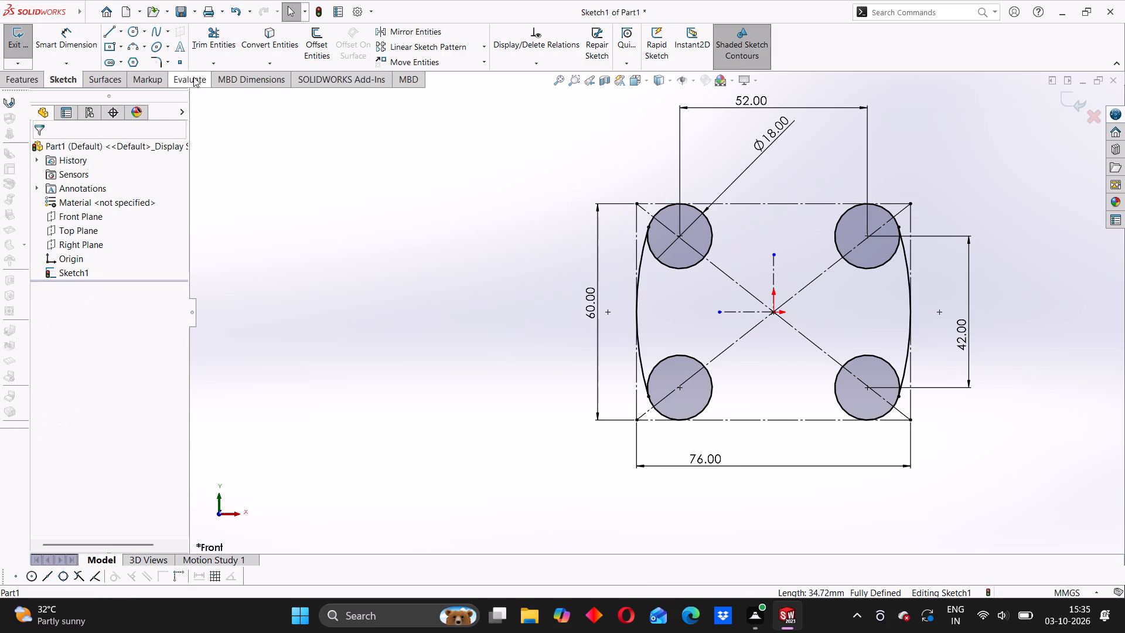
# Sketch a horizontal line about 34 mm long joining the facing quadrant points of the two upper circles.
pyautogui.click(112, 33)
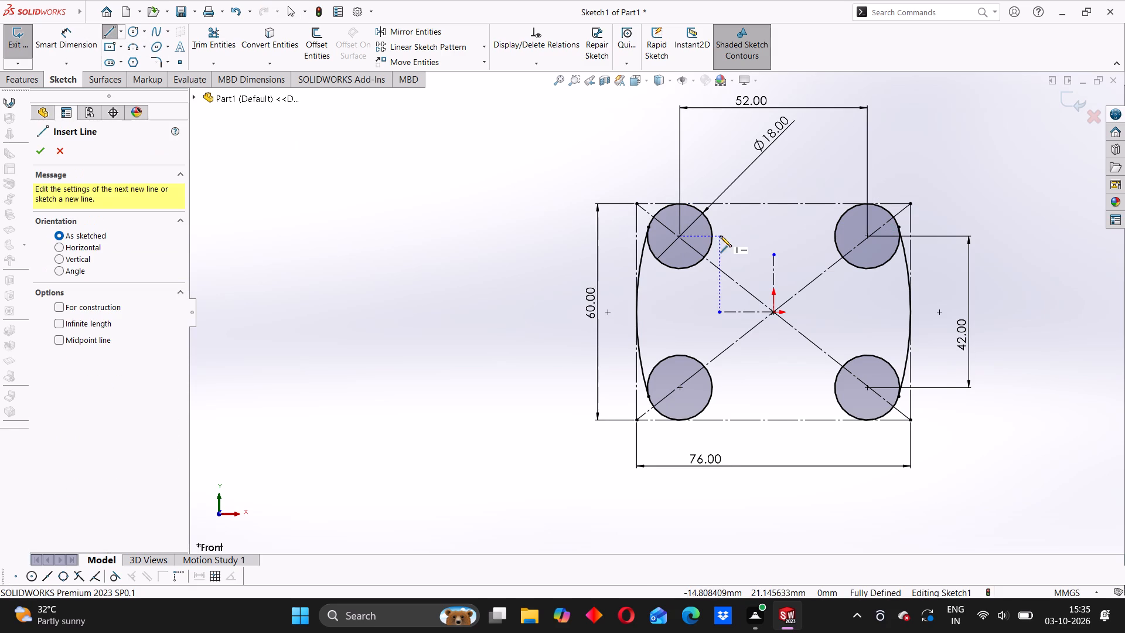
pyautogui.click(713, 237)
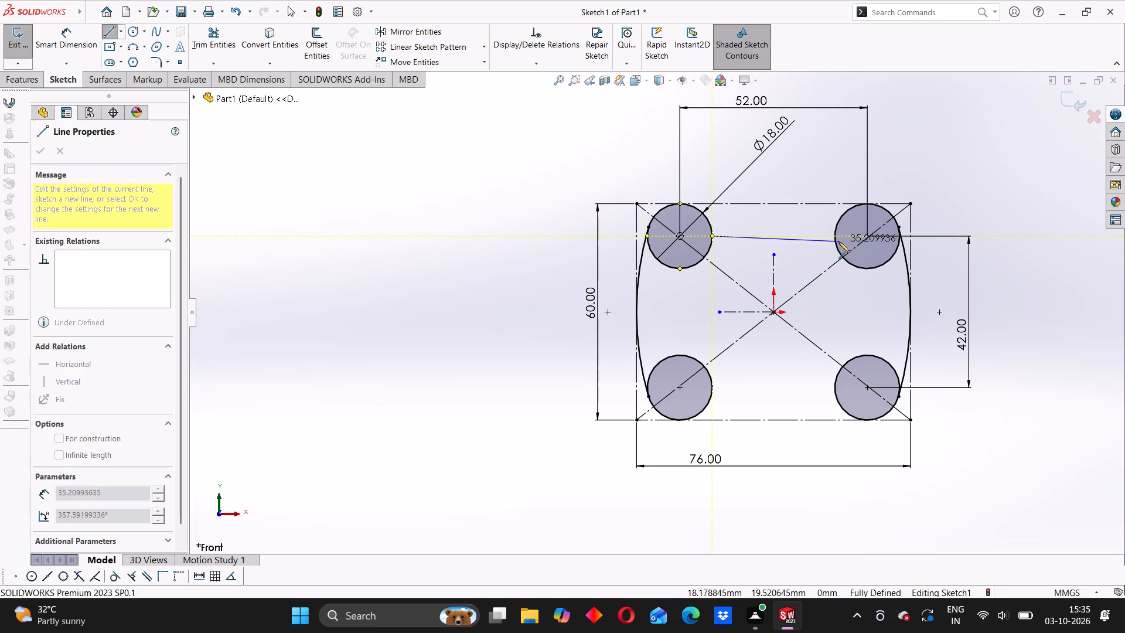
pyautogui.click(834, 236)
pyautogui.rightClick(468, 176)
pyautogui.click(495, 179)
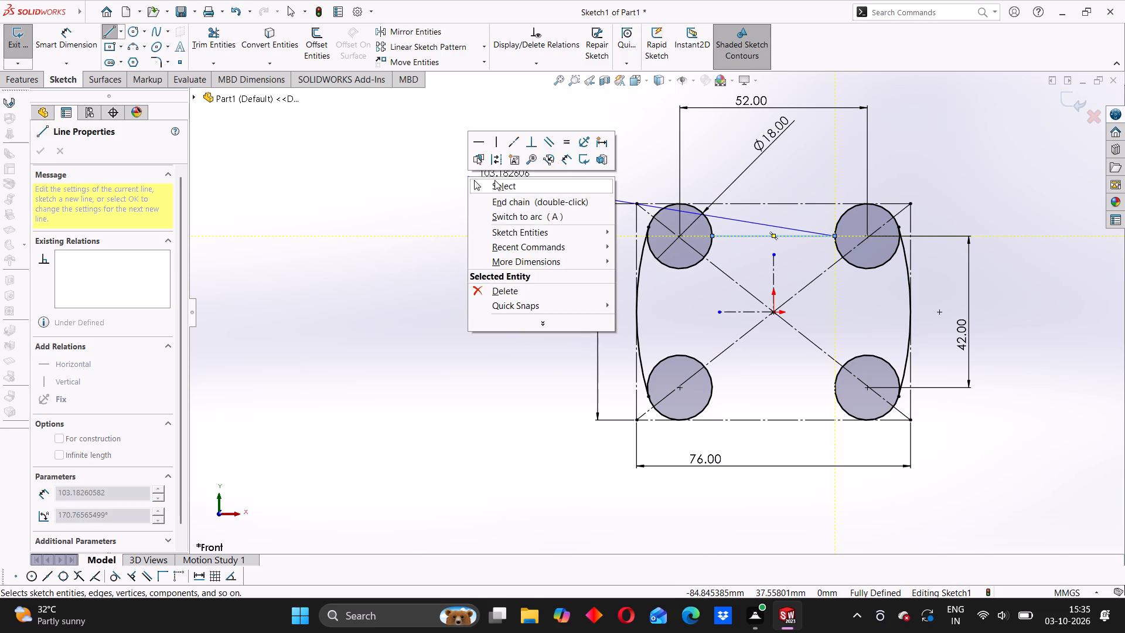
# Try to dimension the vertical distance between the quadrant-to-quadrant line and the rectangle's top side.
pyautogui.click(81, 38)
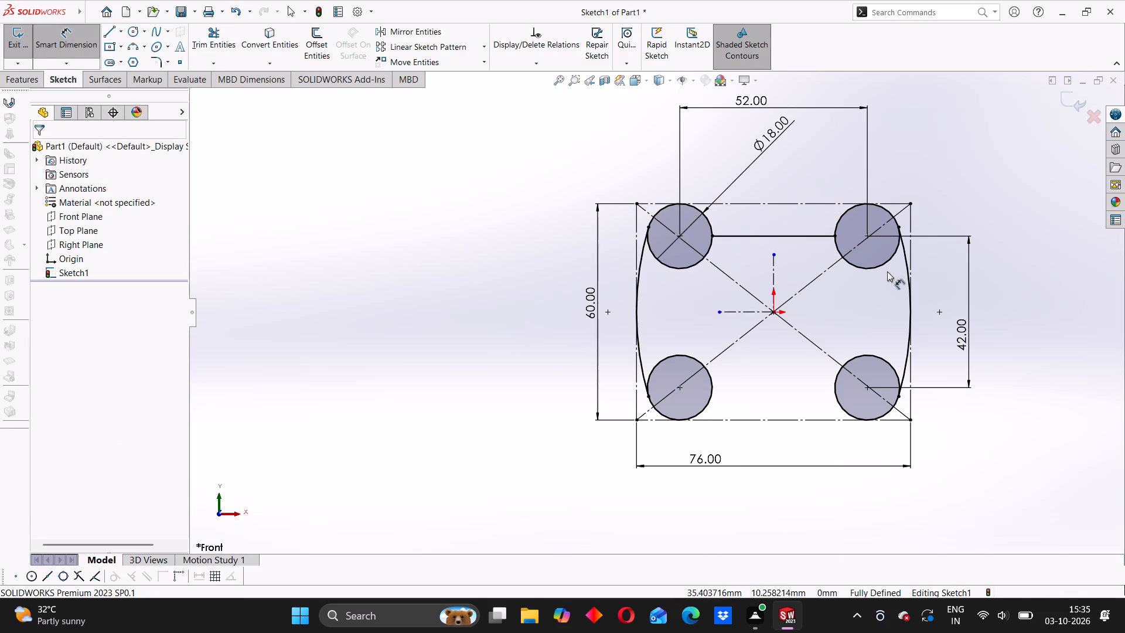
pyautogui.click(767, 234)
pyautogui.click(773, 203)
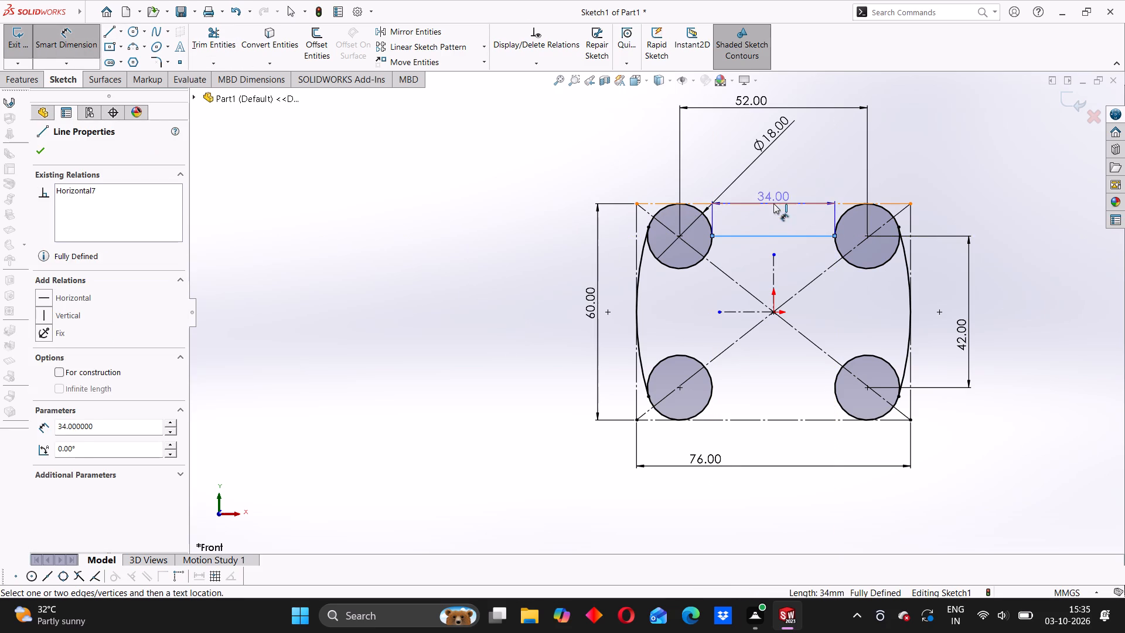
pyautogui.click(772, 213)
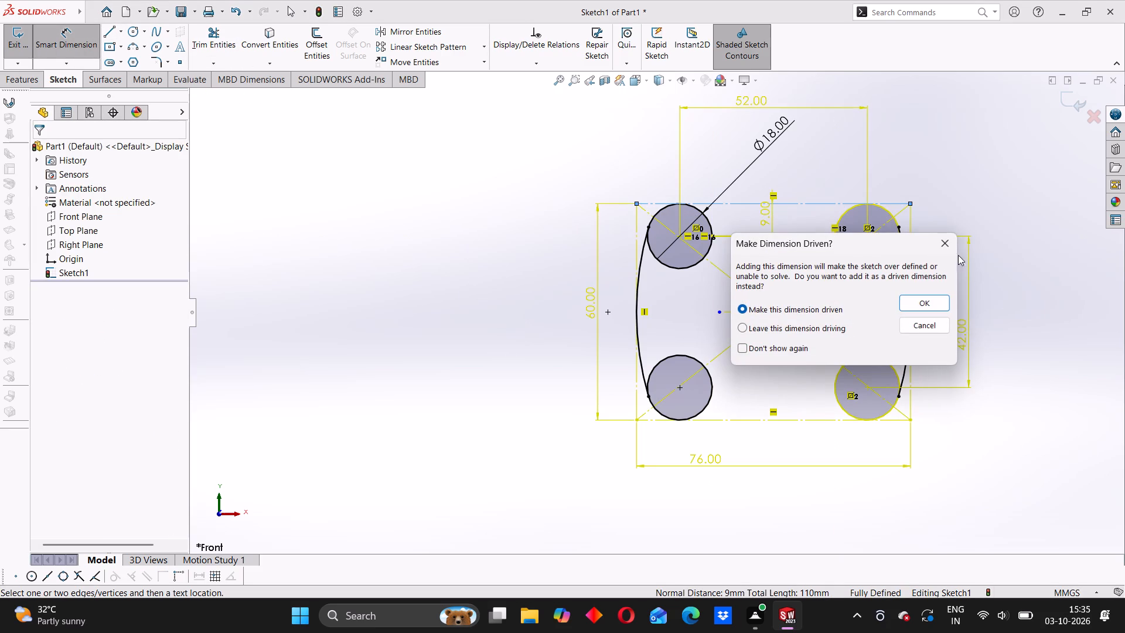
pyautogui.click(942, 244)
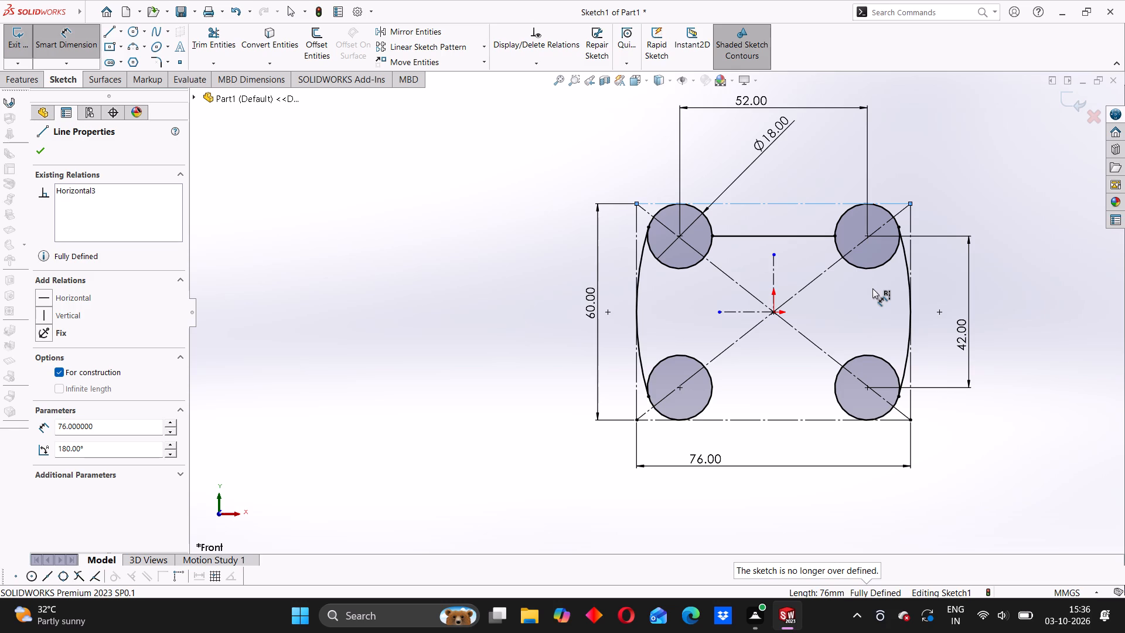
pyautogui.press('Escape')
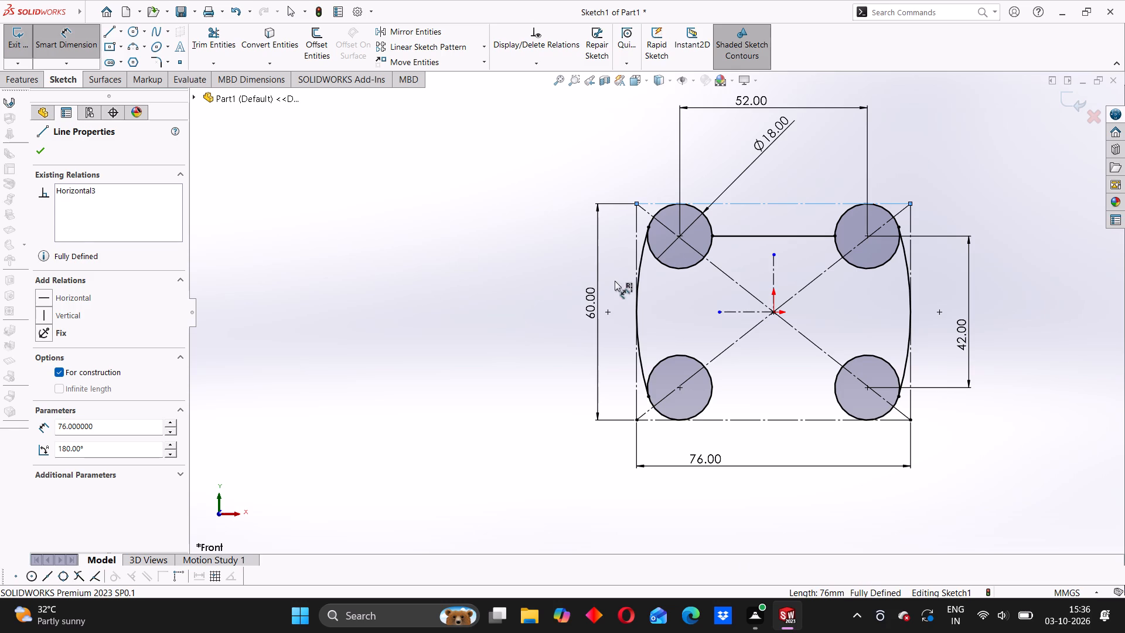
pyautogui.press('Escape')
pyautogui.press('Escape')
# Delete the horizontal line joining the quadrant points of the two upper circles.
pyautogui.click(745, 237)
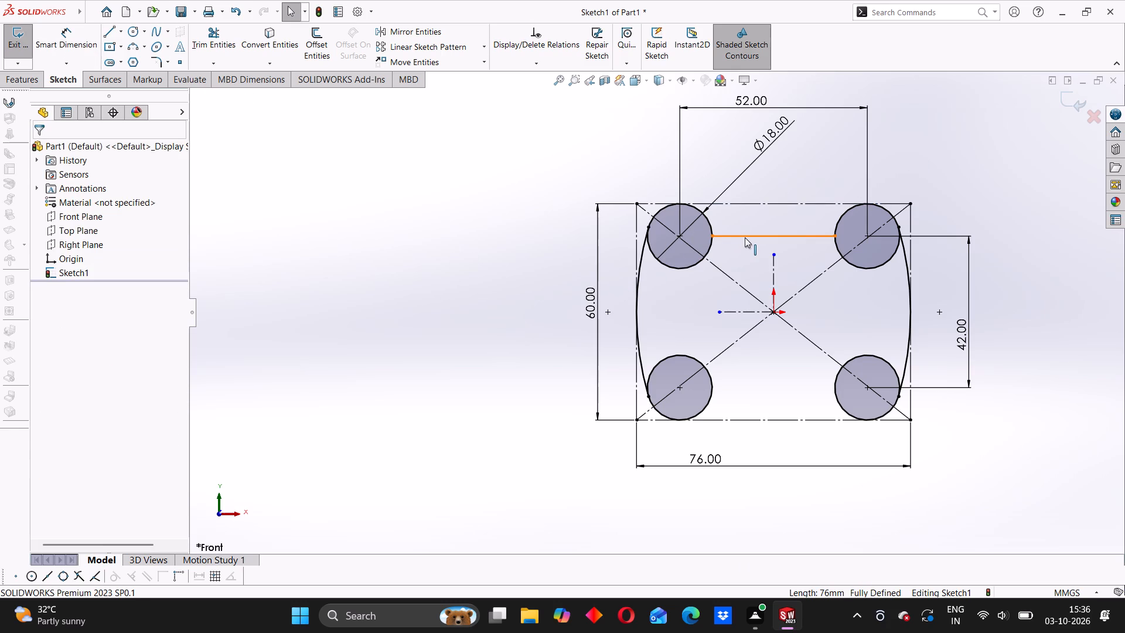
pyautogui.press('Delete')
# Sketch a horizontal line about 34 mm long between the two upper circles, slightly above their quadrant points.
pyautogui.click(111, 28)
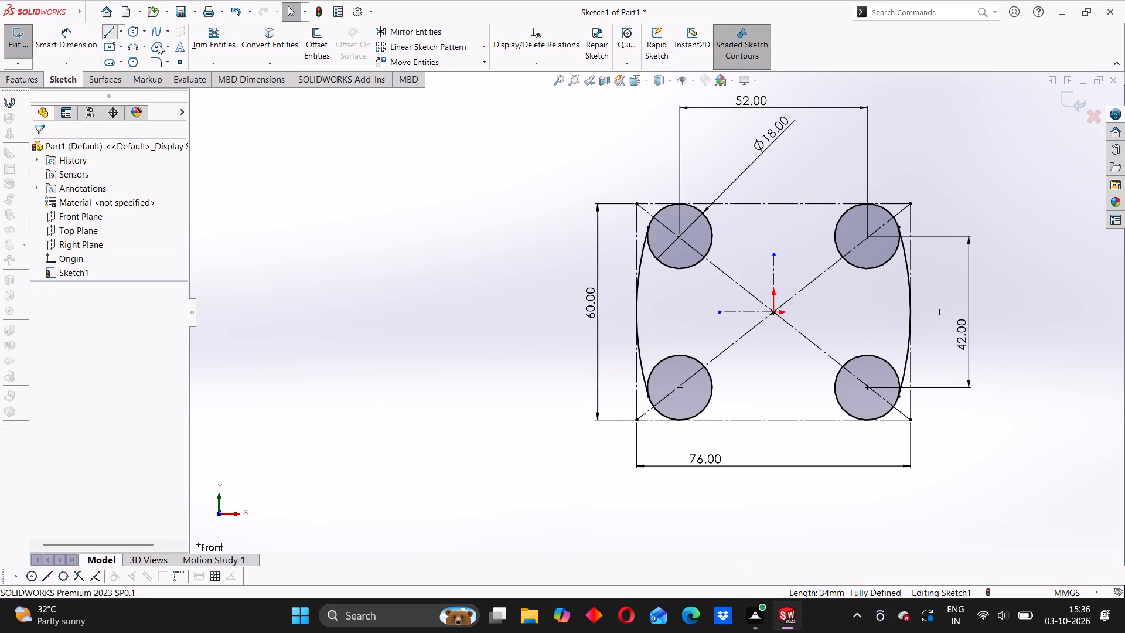
pyautogui.click(711, 231)
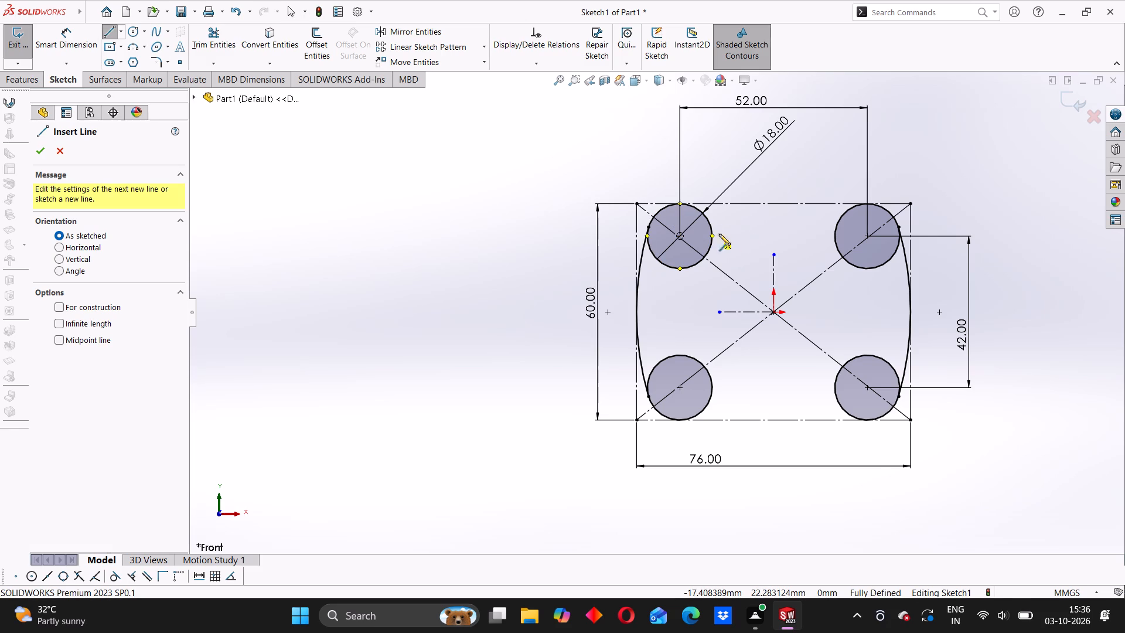
pyautogui.click(834, 232)
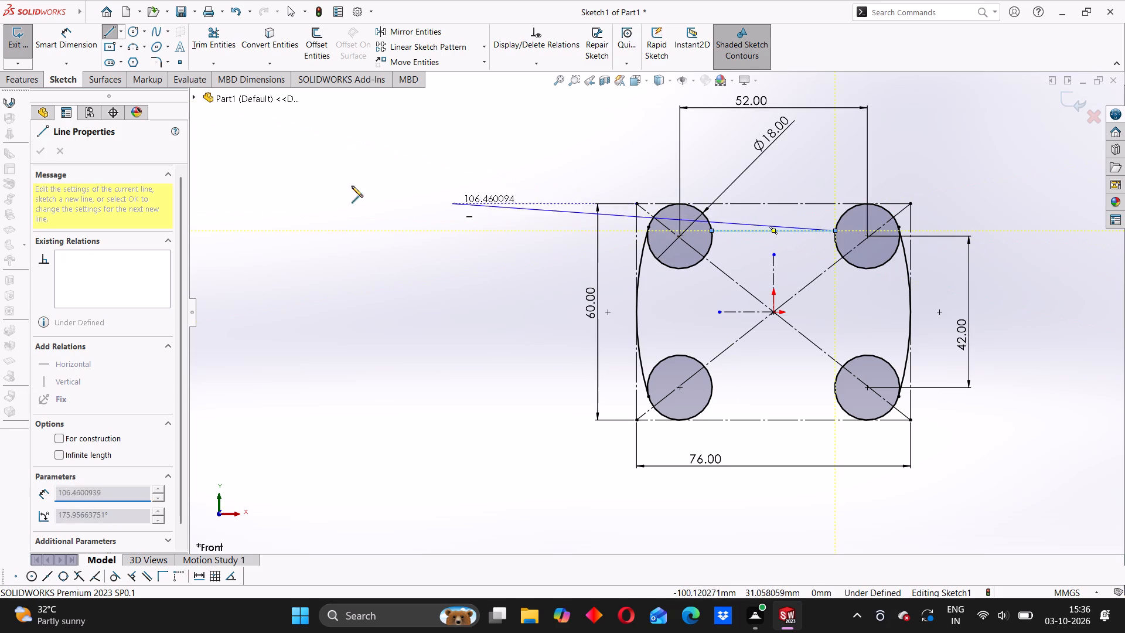
# Dimension the horizontal line 8 mm below the rectangle's top side.
pyautogui.click(84, 45)
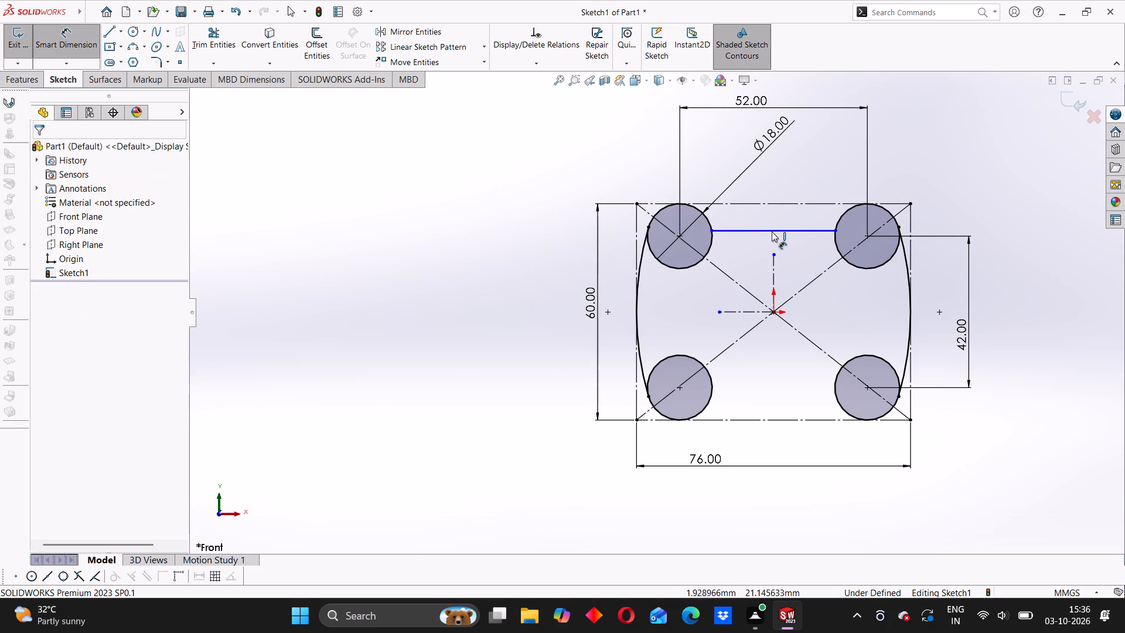
pyautogui.click(761, 229)
pyautogui.click(766, 203)
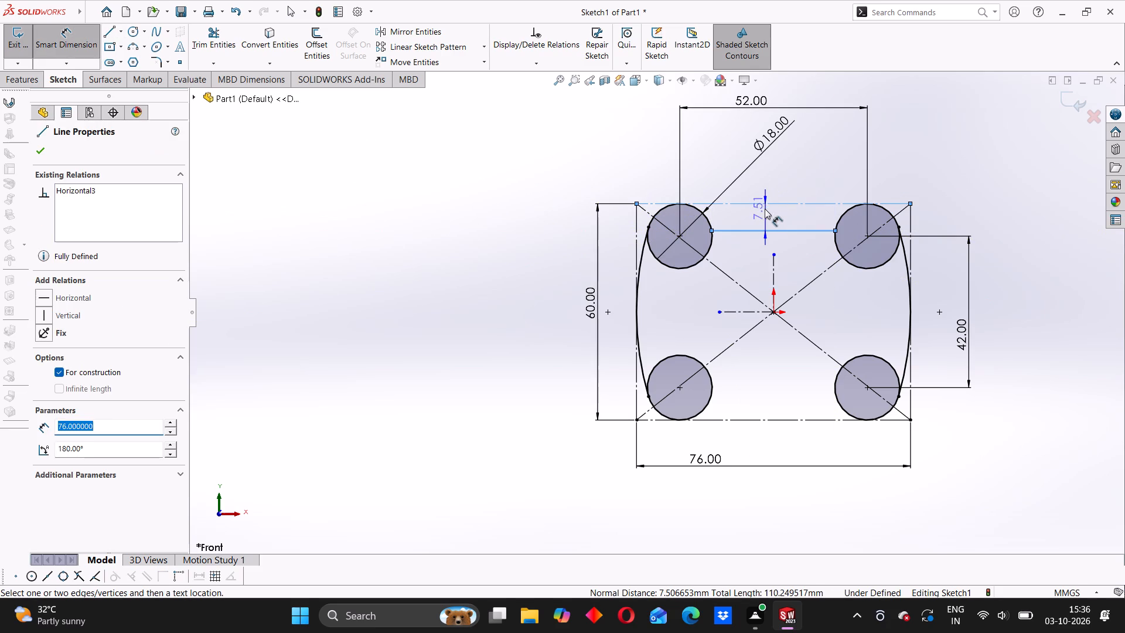
pyautogui.click(754, 216)
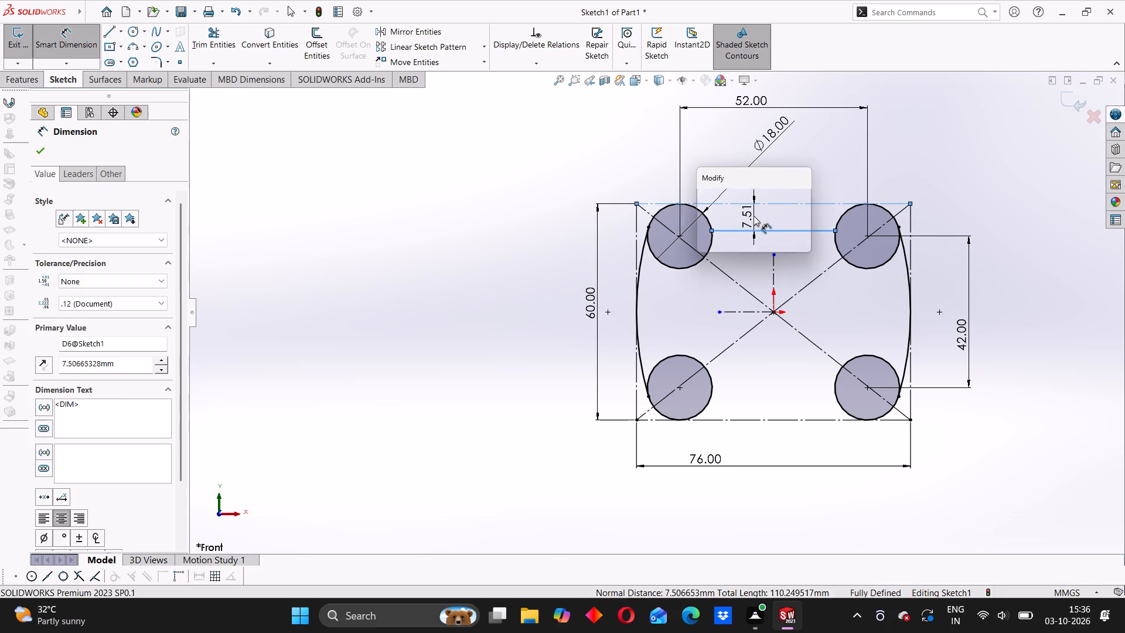
pyautogui.press('8')
pyautogui.press('Return')
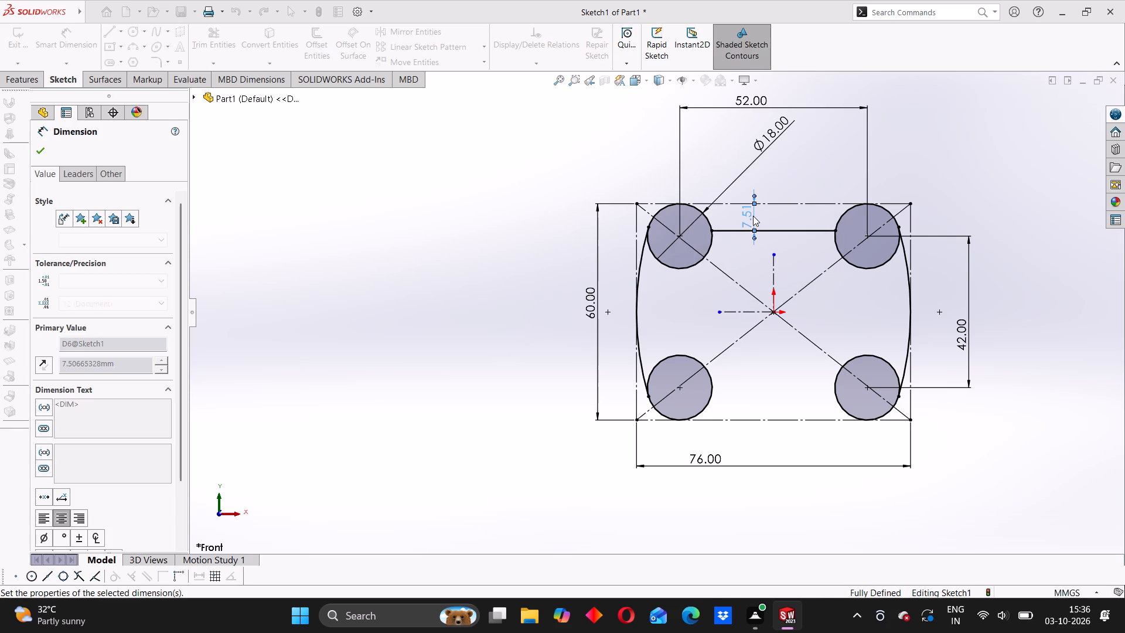
pyautogui.click(448, 219)
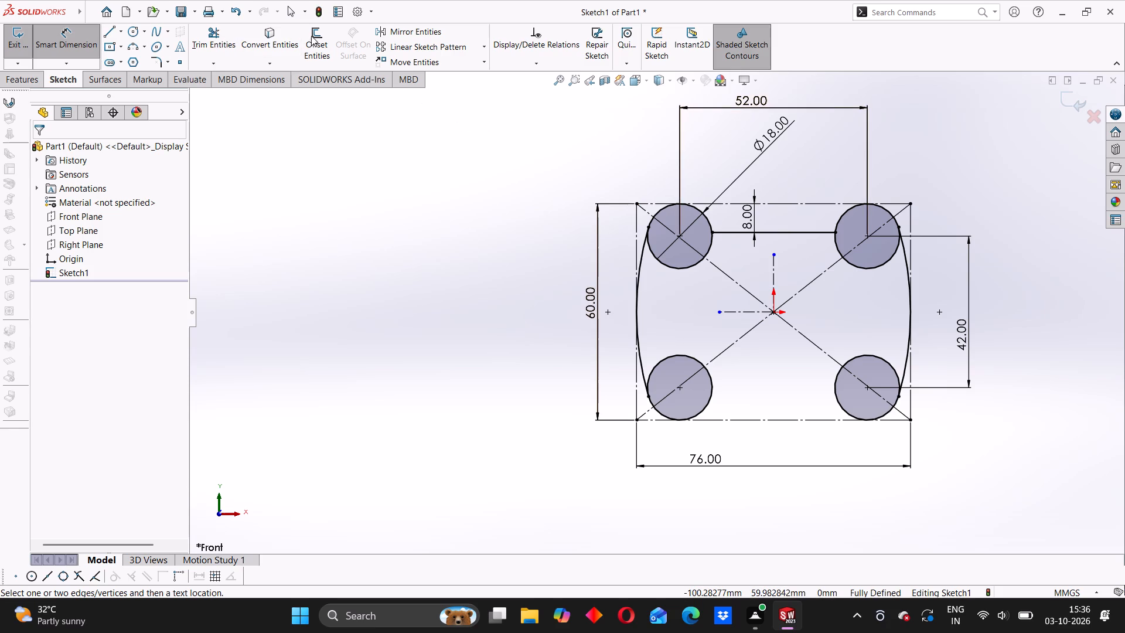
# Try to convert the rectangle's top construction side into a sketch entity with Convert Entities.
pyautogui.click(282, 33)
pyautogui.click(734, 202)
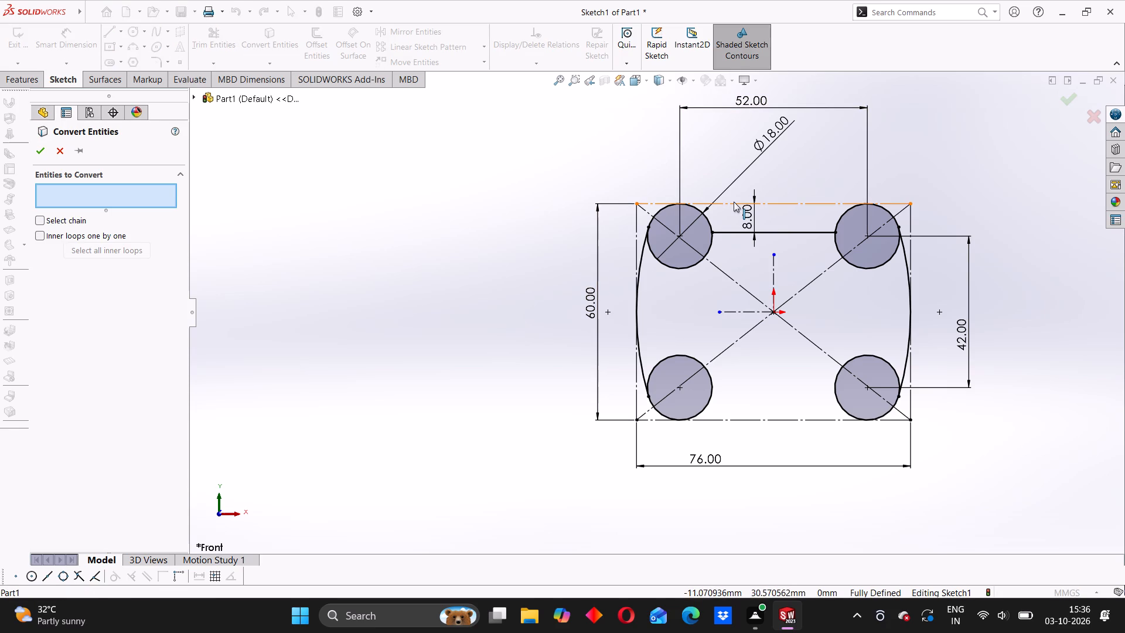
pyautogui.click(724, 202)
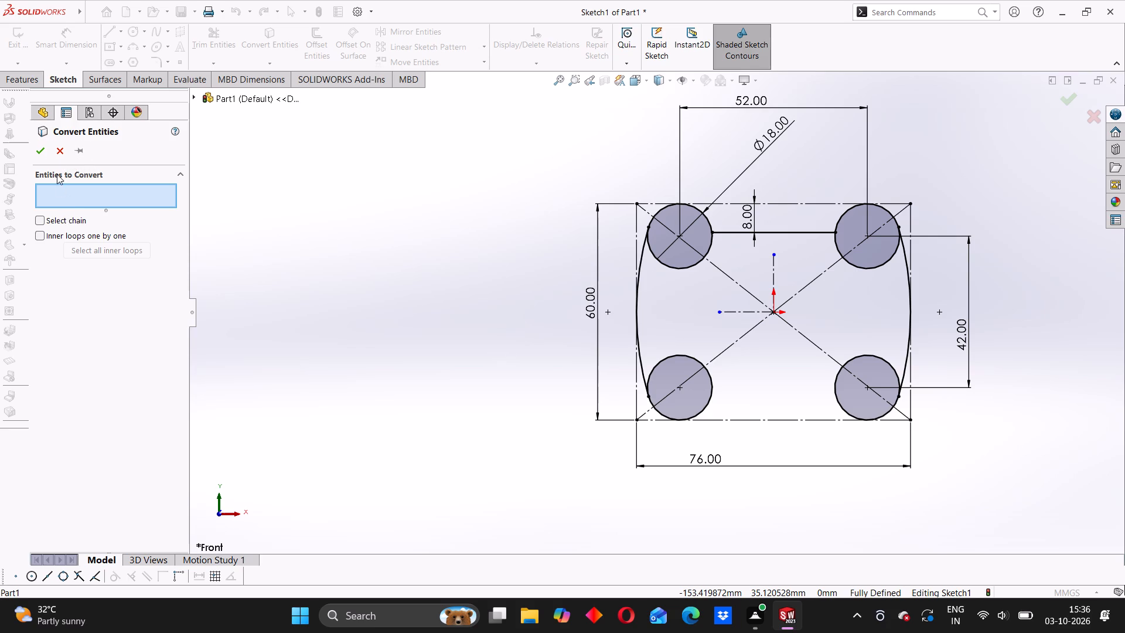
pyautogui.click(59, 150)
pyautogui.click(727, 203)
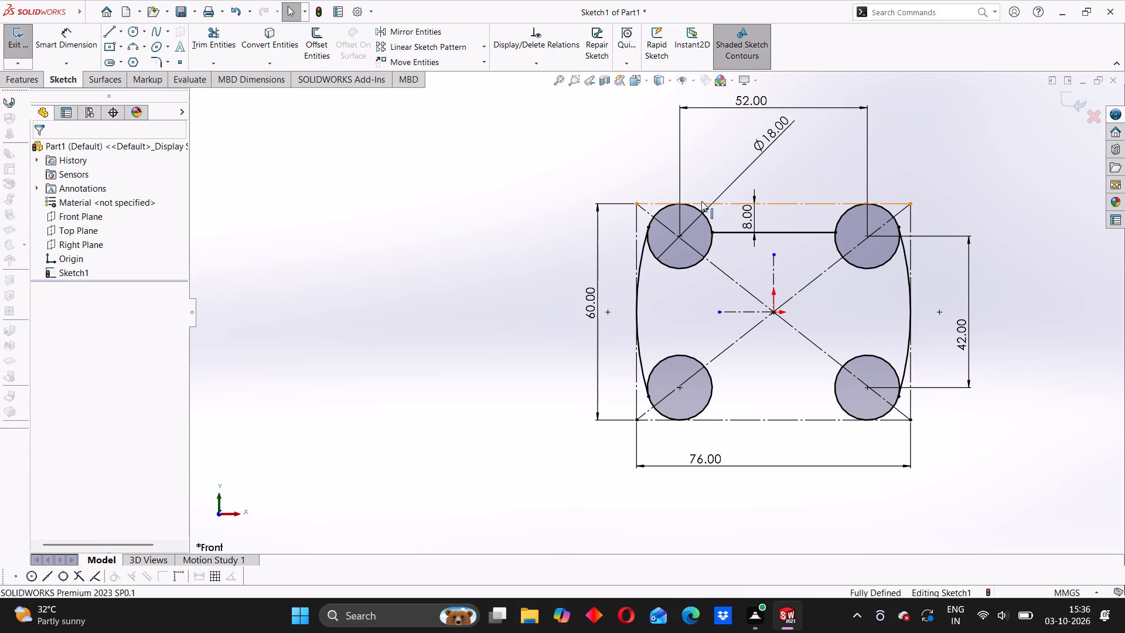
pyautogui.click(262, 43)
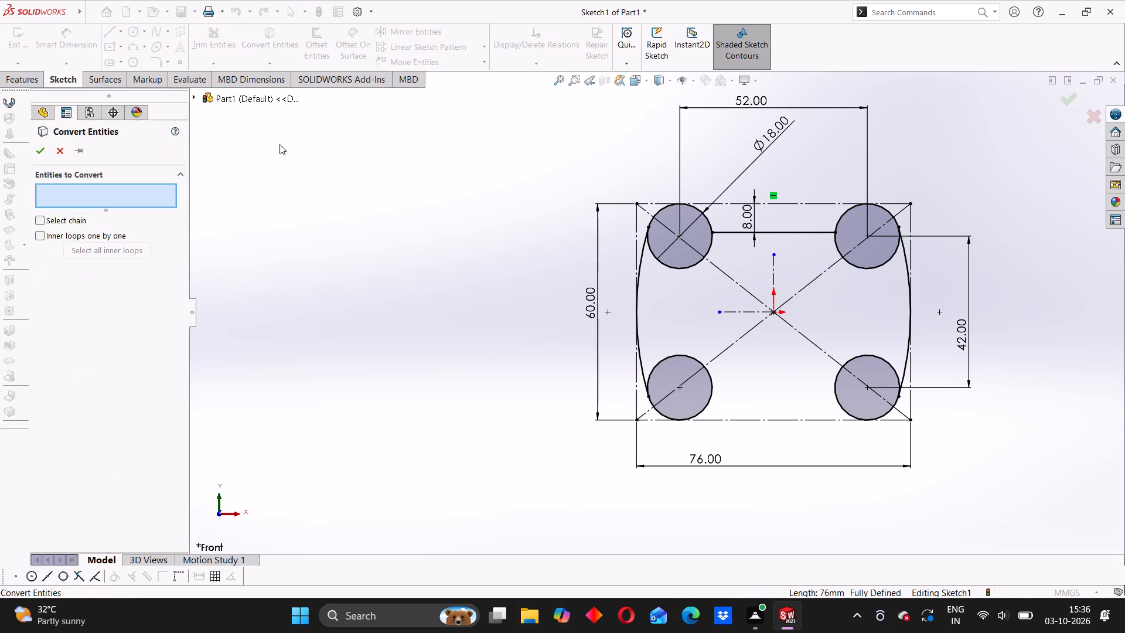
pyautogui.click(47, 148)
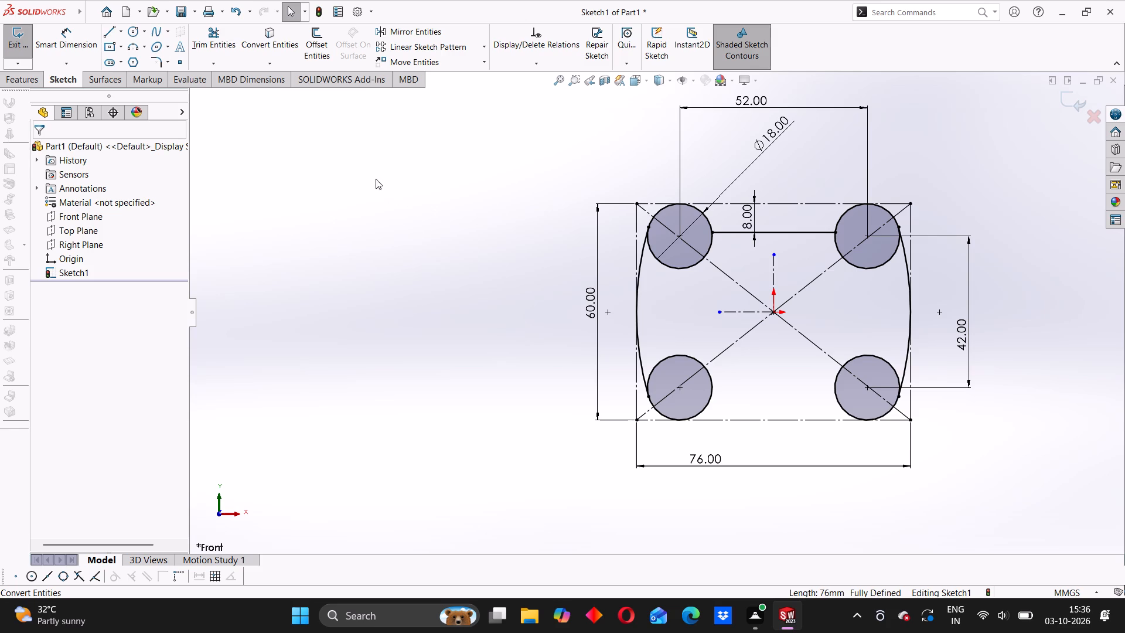
# Mirror the horizontal line between the upper circles about the short horizontal centerline to copy it between the lower circles.
pyautogui.click(421, 30)
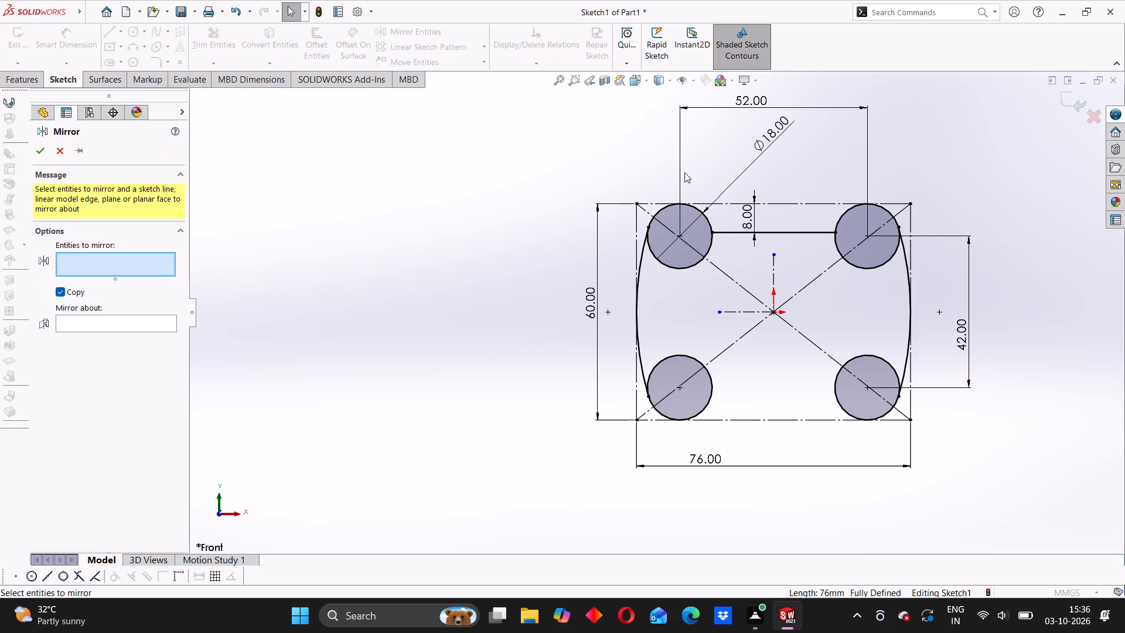
pyautogui.click(732, 235)
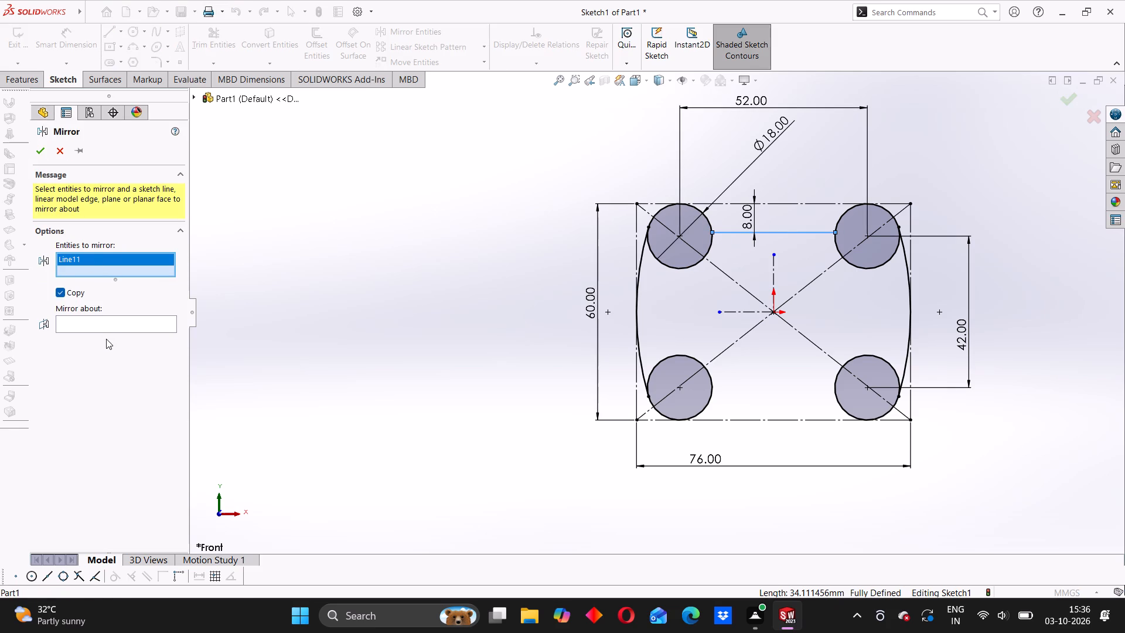
pyautogui.click(108, 329)
pyautogui.click(120, 319)
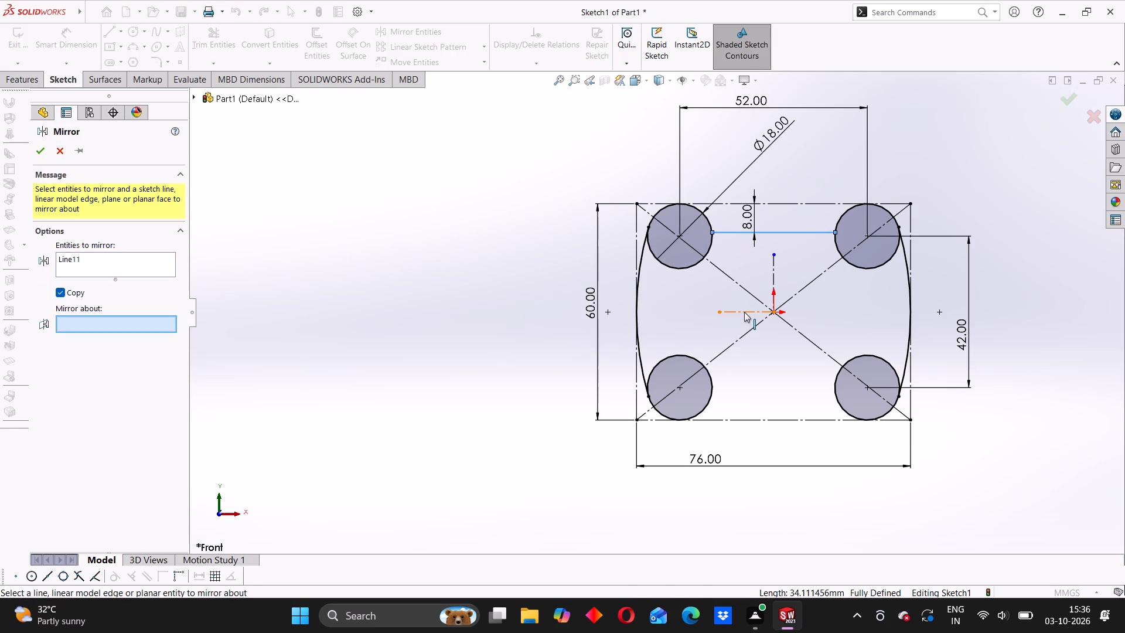
pyautogui.click(744, 312)
pyautogui.click(35, 148)
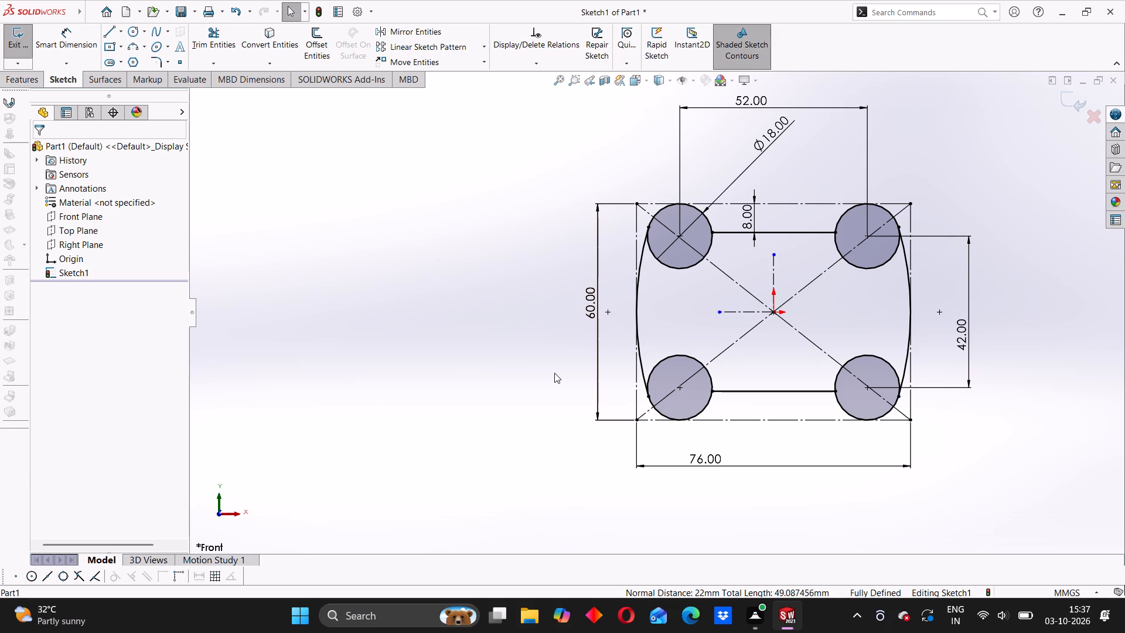
# Sketch a 52 mm horizontal line joining the topmost points of the two upper circles.
pyautogui.click(109, 27)
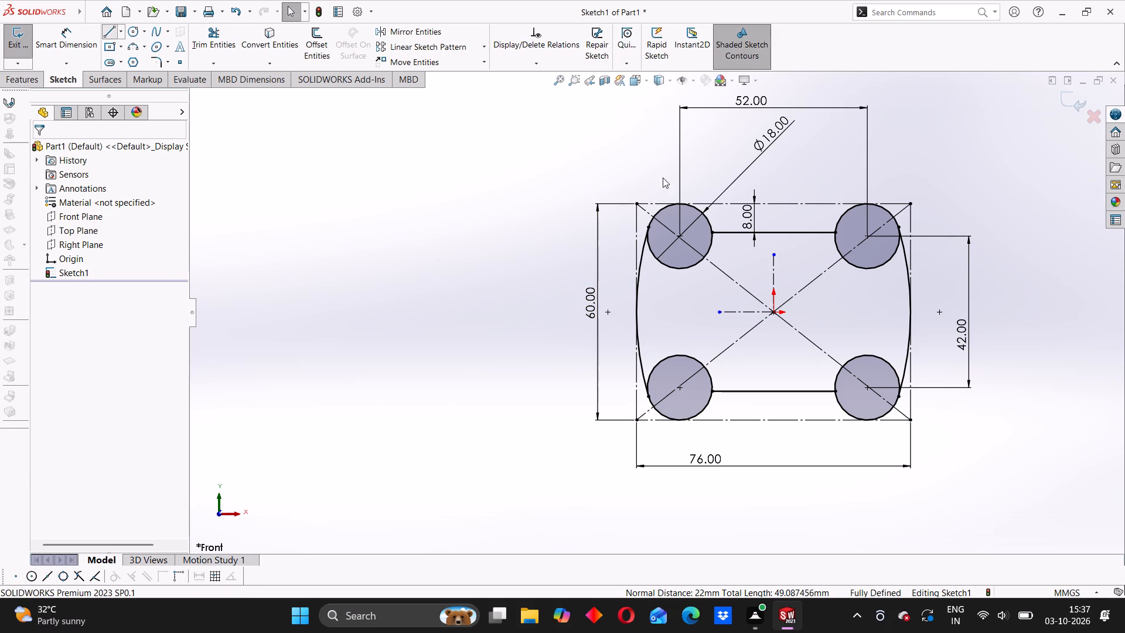
pyautogui.click(680, 203)
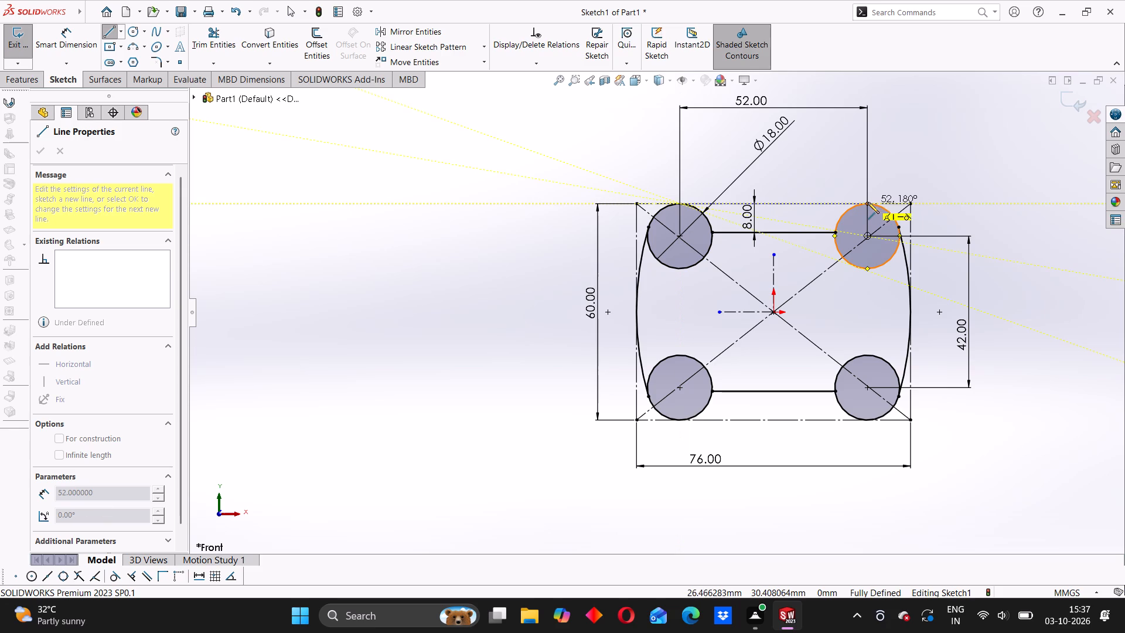
pyautogui.click(868, 202)
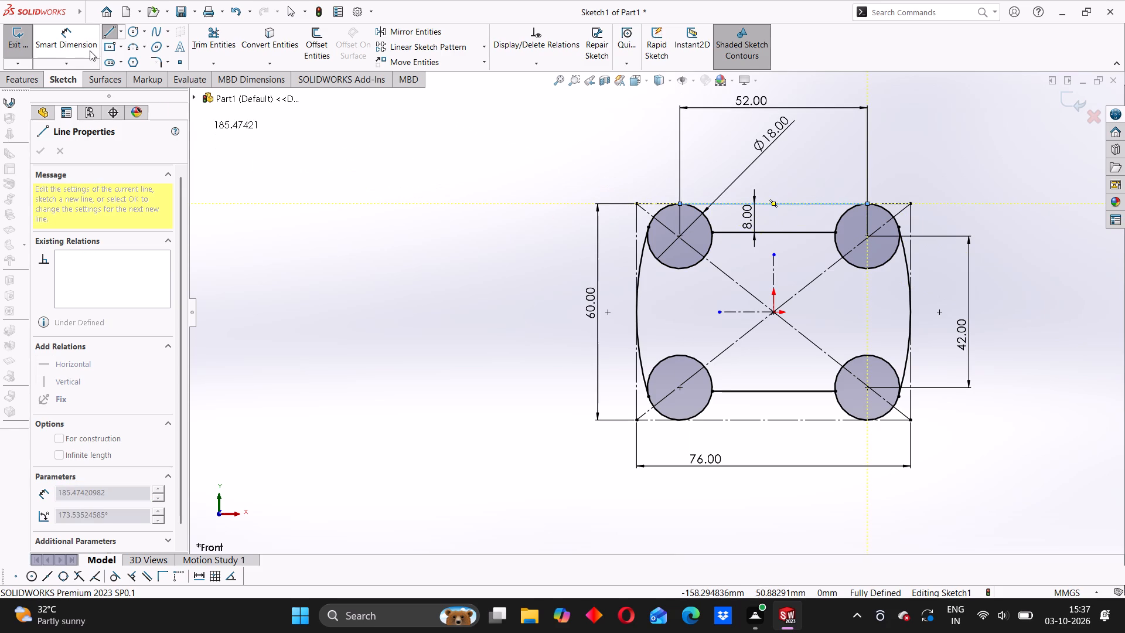
# Sketch a 52 mm horizontal line joining the bottommost points of the two lower circles.
pyautogui.click(90, 39)
pyautogui.click(112, 32)
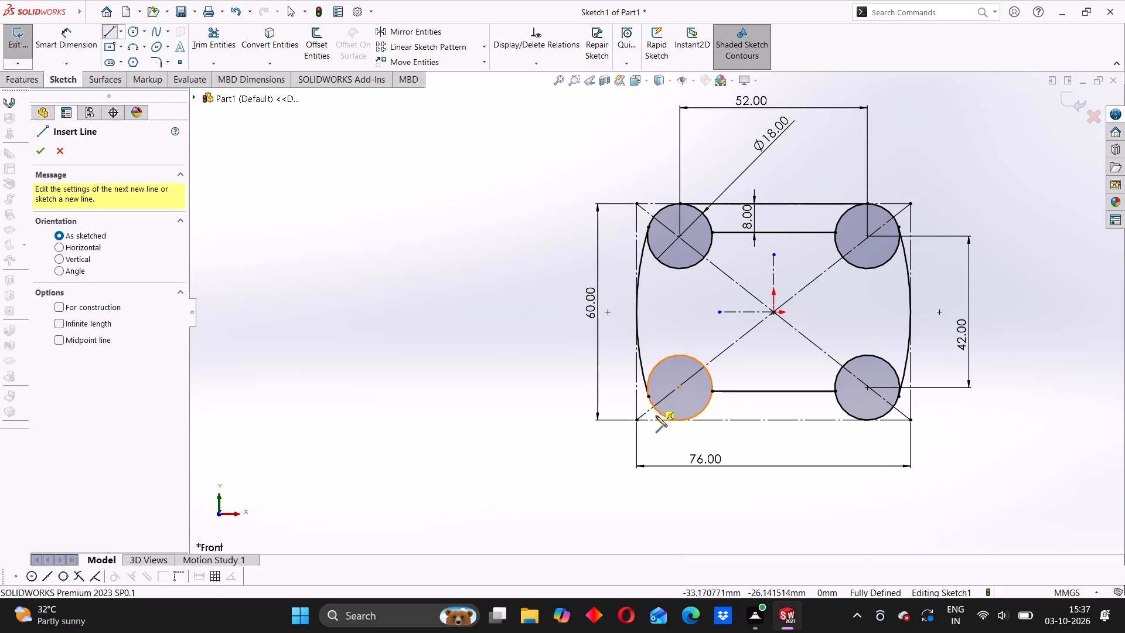
pyautogui.click(680, 422)
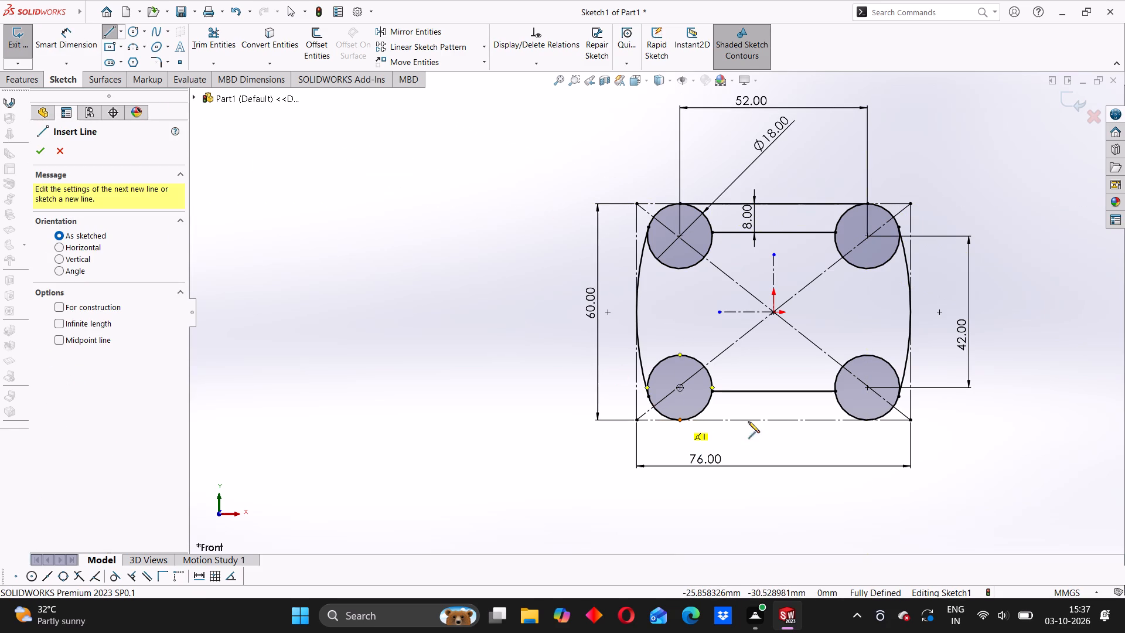
pyautogui.click(868, 421)
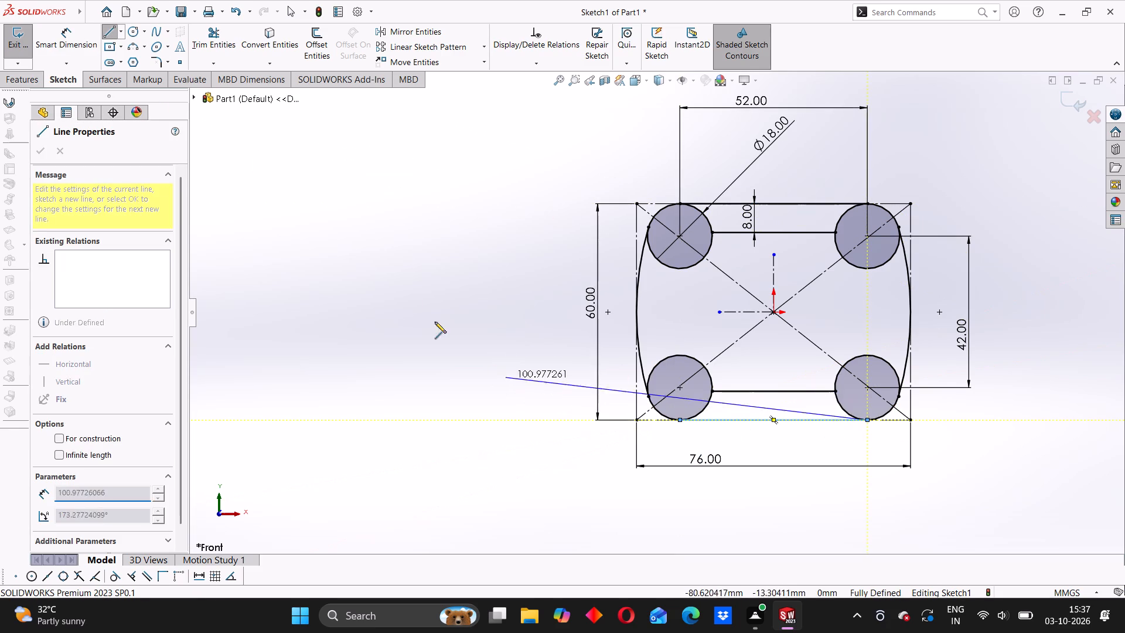
pyautogui.rightClick(388, 264)
pyautogui.click(438, 275)
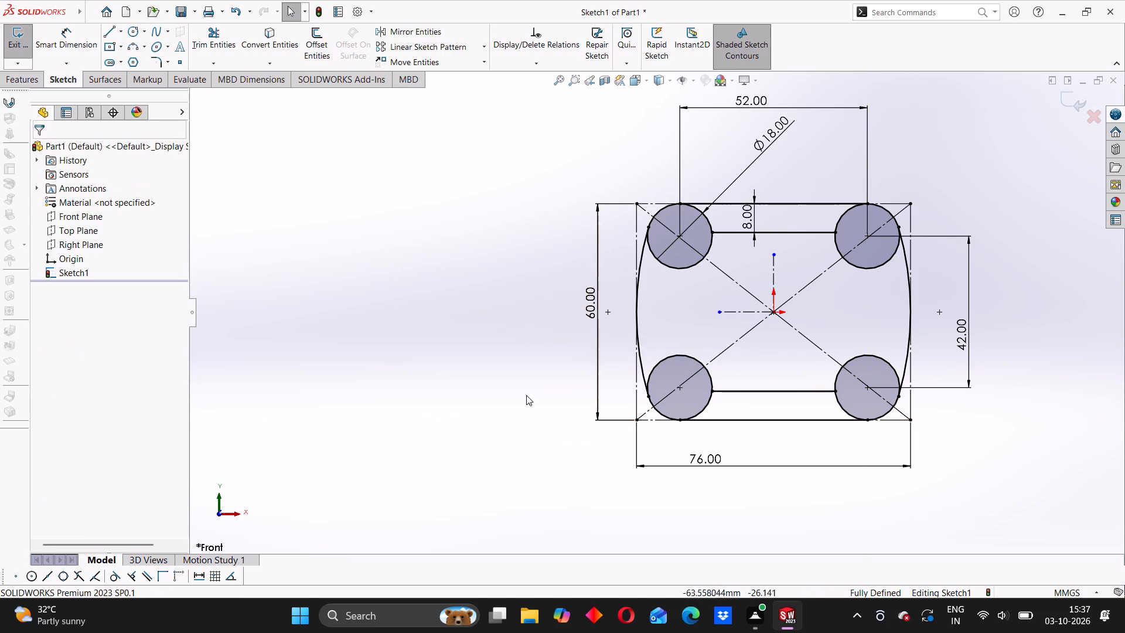
# Extrude the four circle regions and the central region between them to a blind depth of 8 mm.
pyautogui.scroll(2, 740, 332)
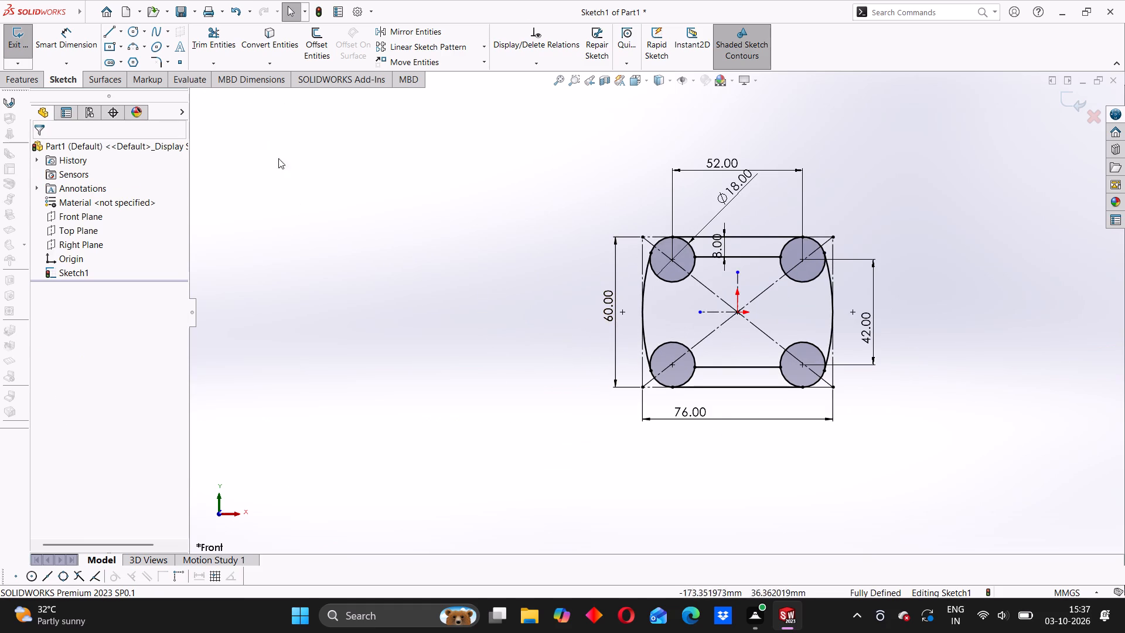
pyautogui.click(37, 77)
pyautogui.click(25, 53)
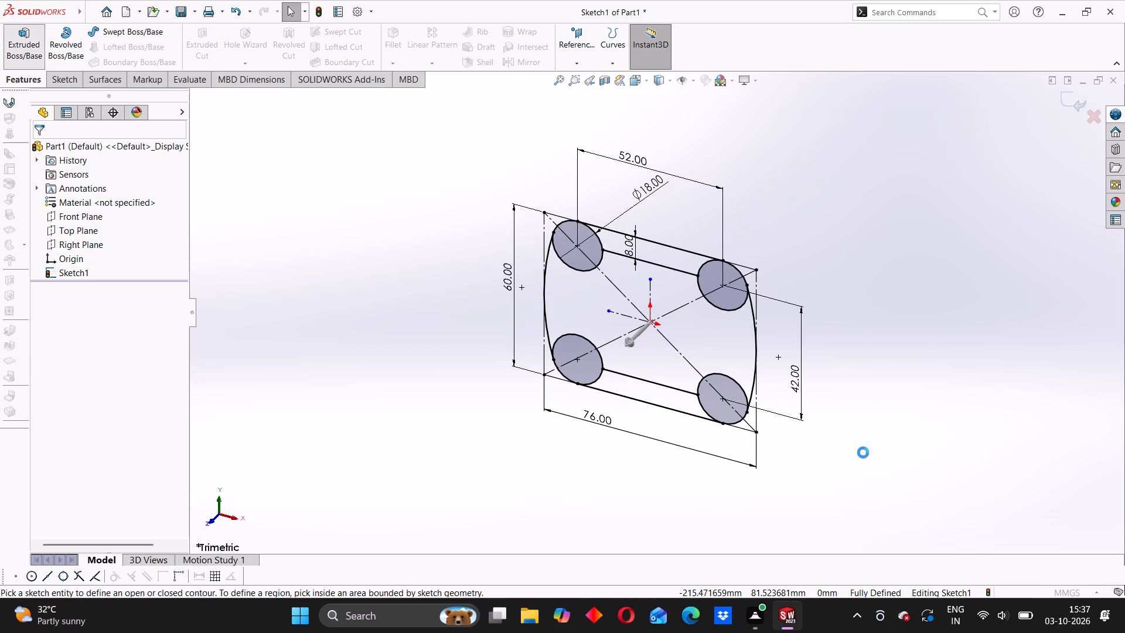
pyautogui.click(710, 279)
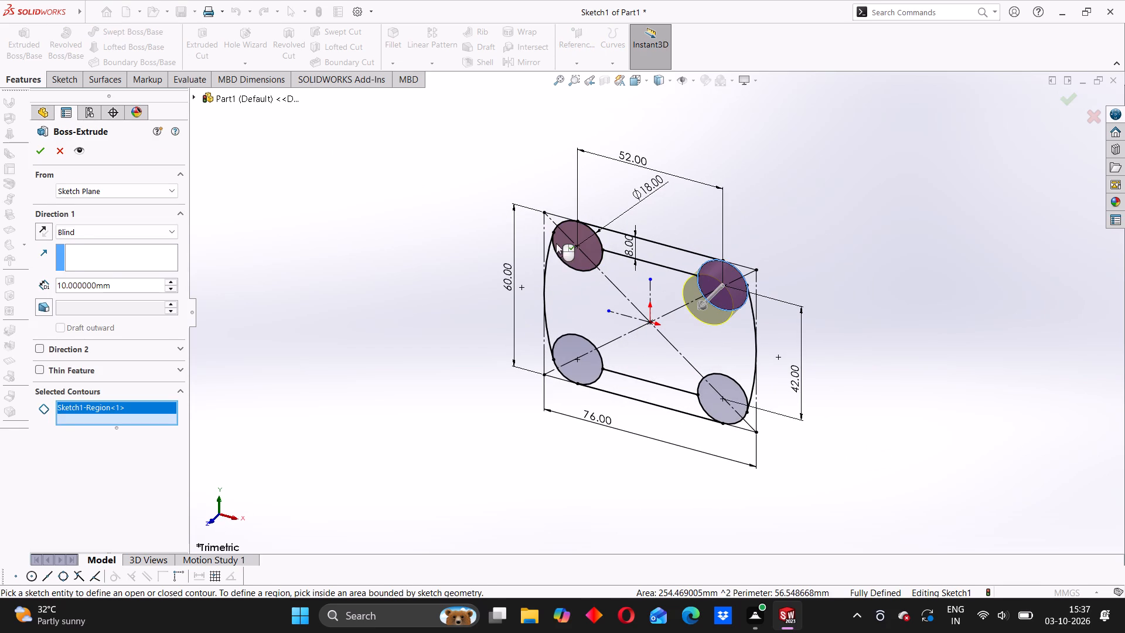
pyautogui.click(575, 260)
pyautogui.click(571, 343)
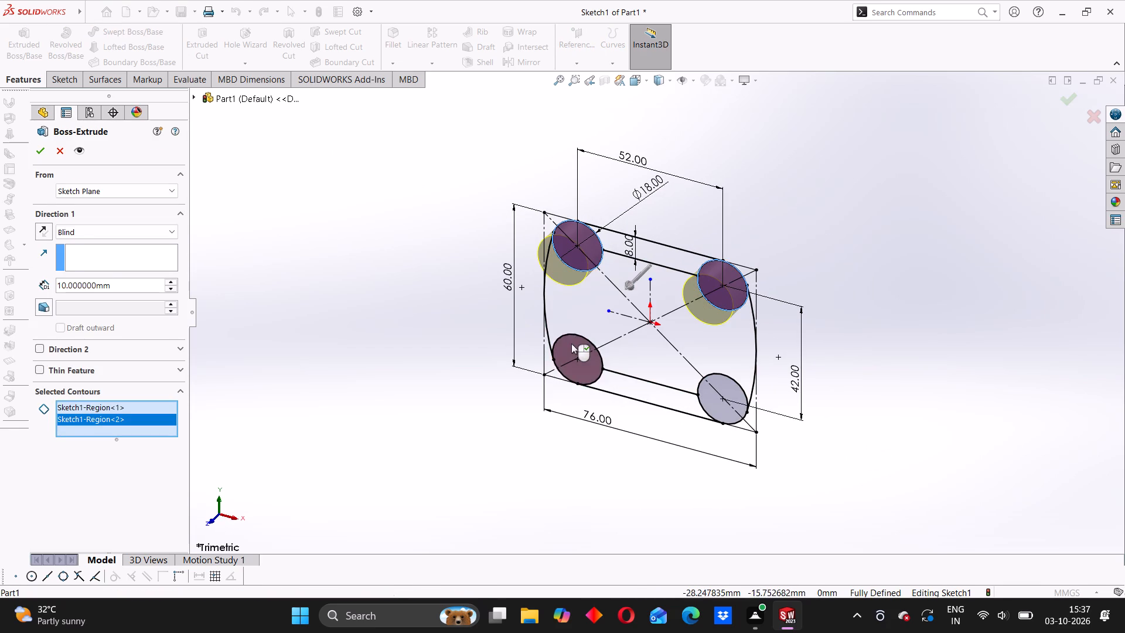
pyautogui.click(728, 389)
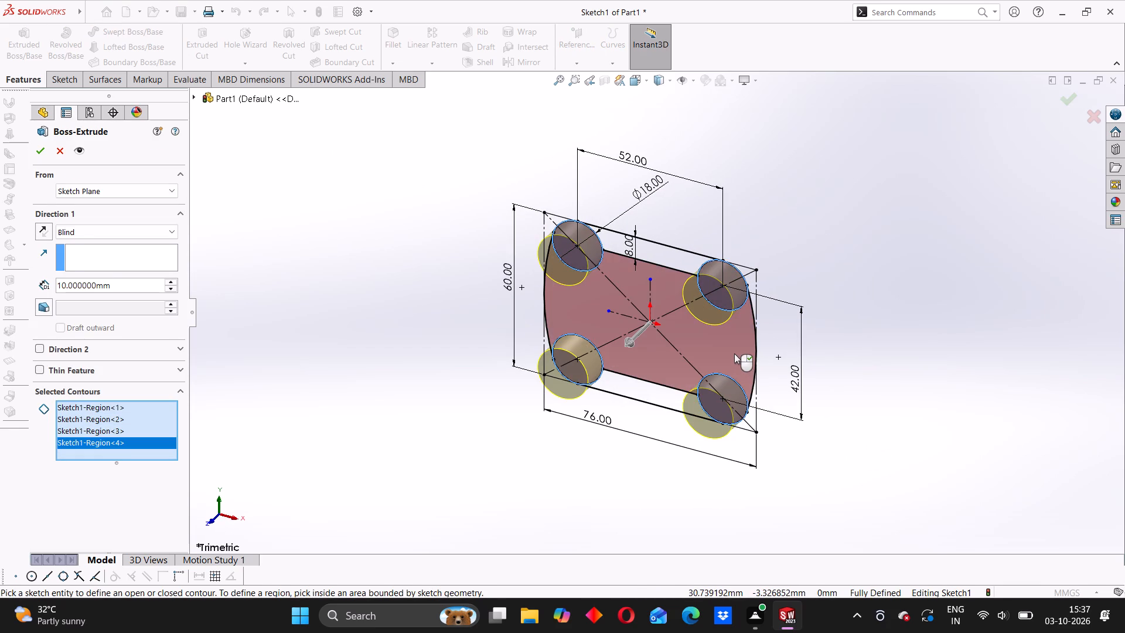
pyautogui.click(734, 353)
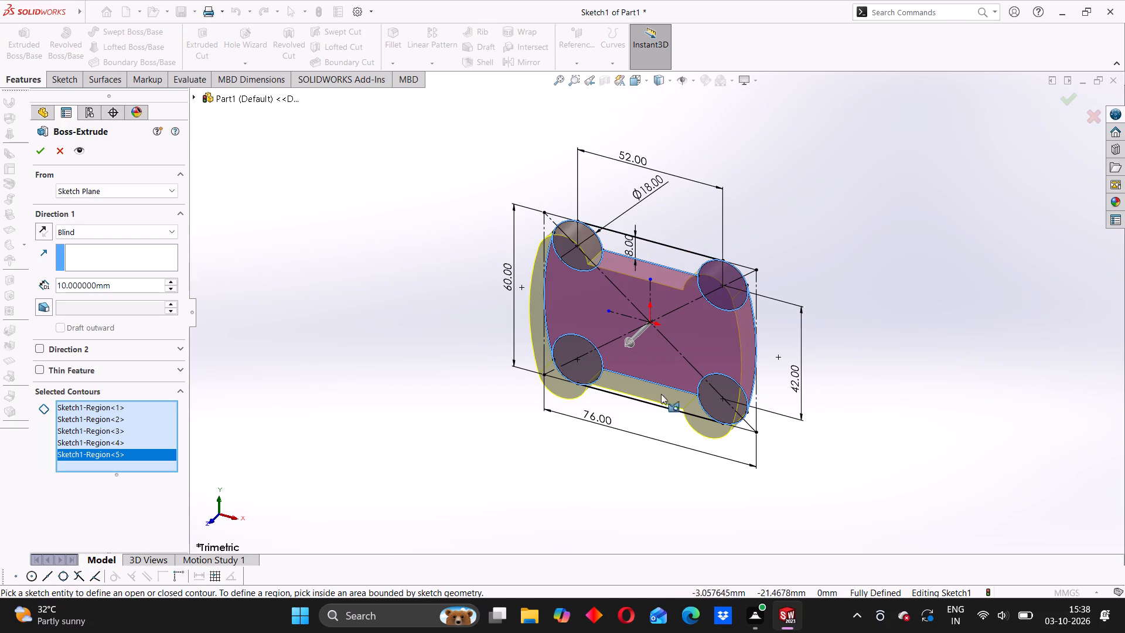
pyautogui.scroll(3, 703, 417)
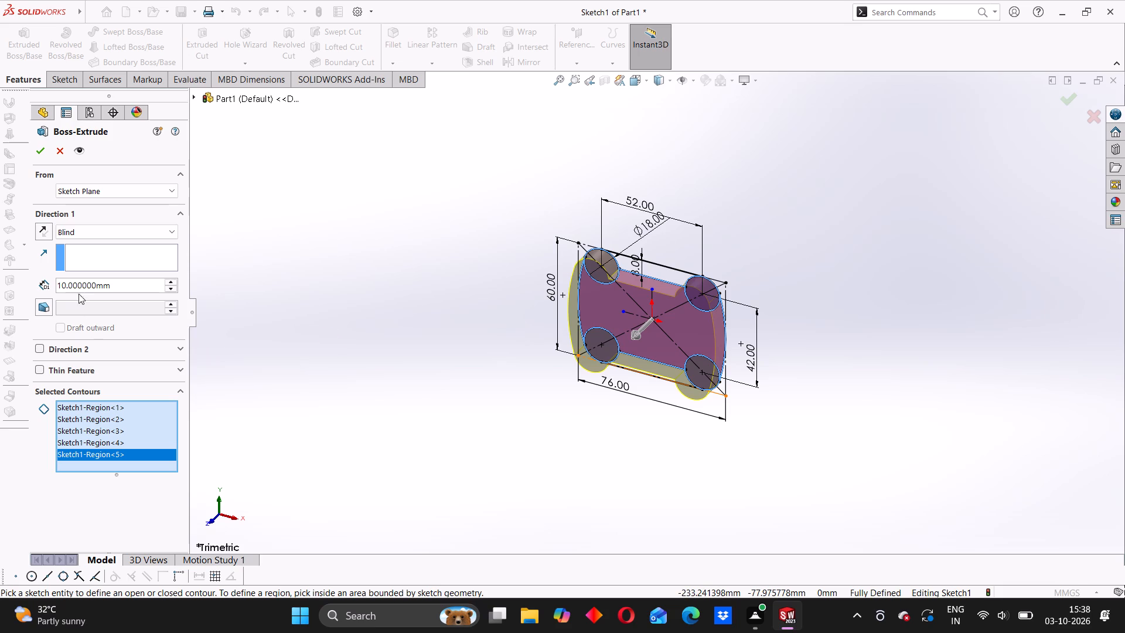
pyautogui.moveTo(117, 290); pyautogui.dragTo(54, 279)
pyautogui.press('8')
pyautogui.press('Return')
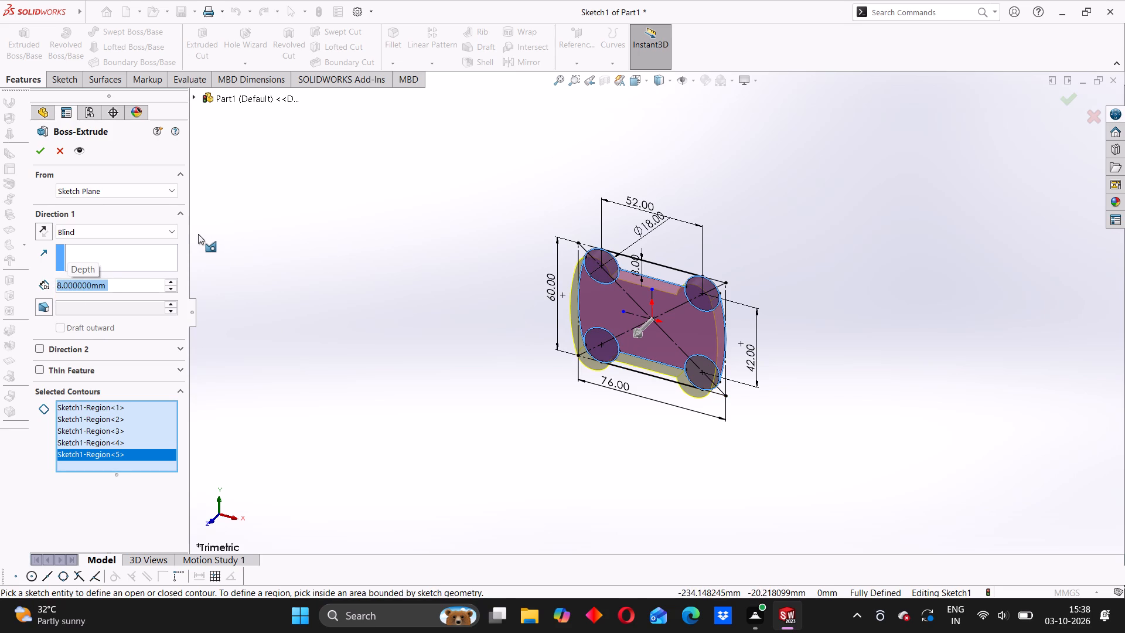
pyautogui.click(42, 152)
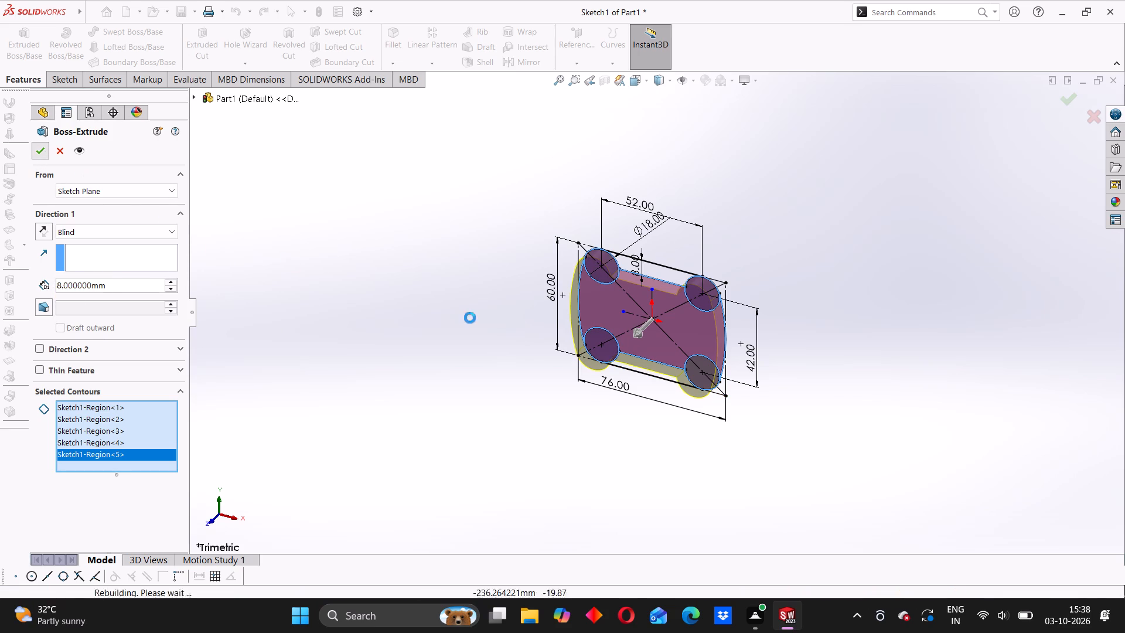
pyautogui.click(516, 342)
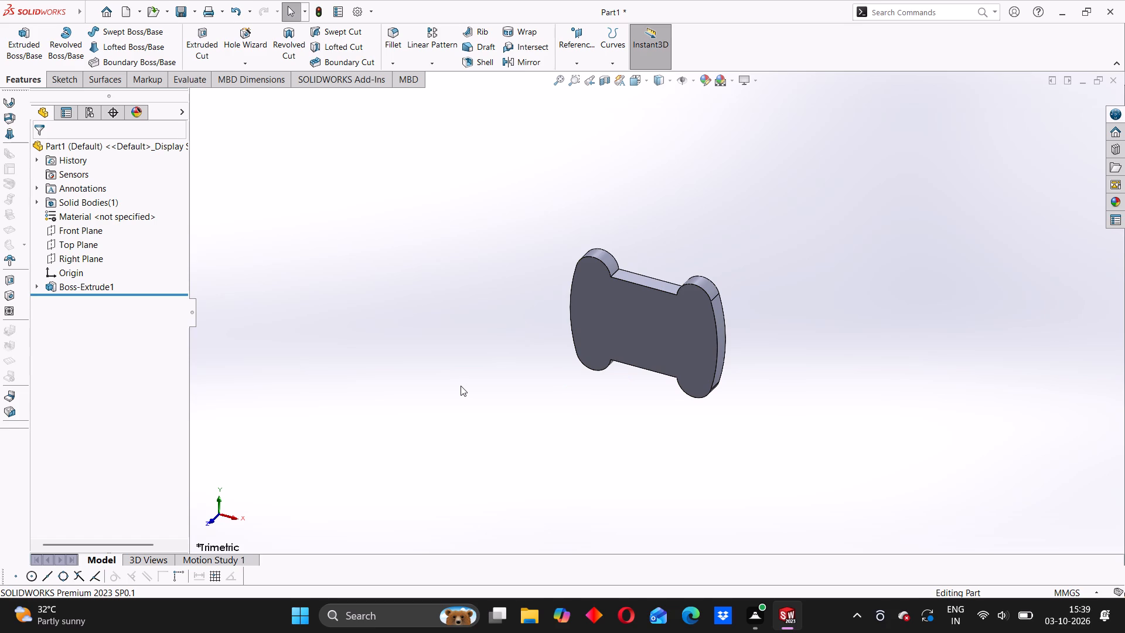
# Show Sketch1, the sketch used by the base extrusion.
pyautogui.click(39, 286)
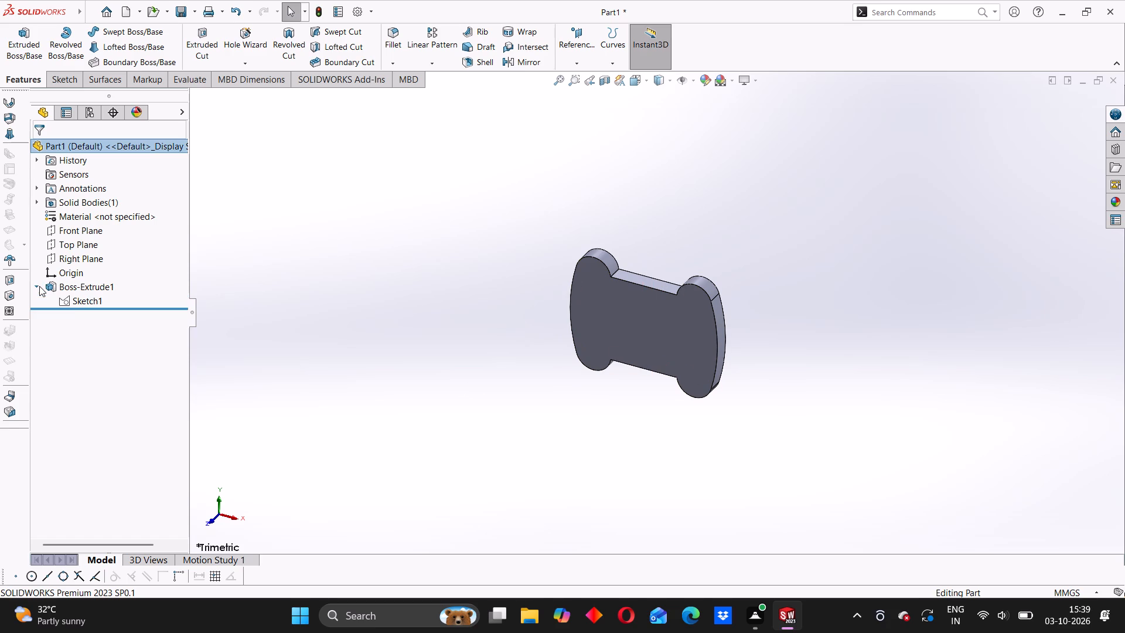
pyautogui.click(73, 302)
pyautogui.click(90, 283)
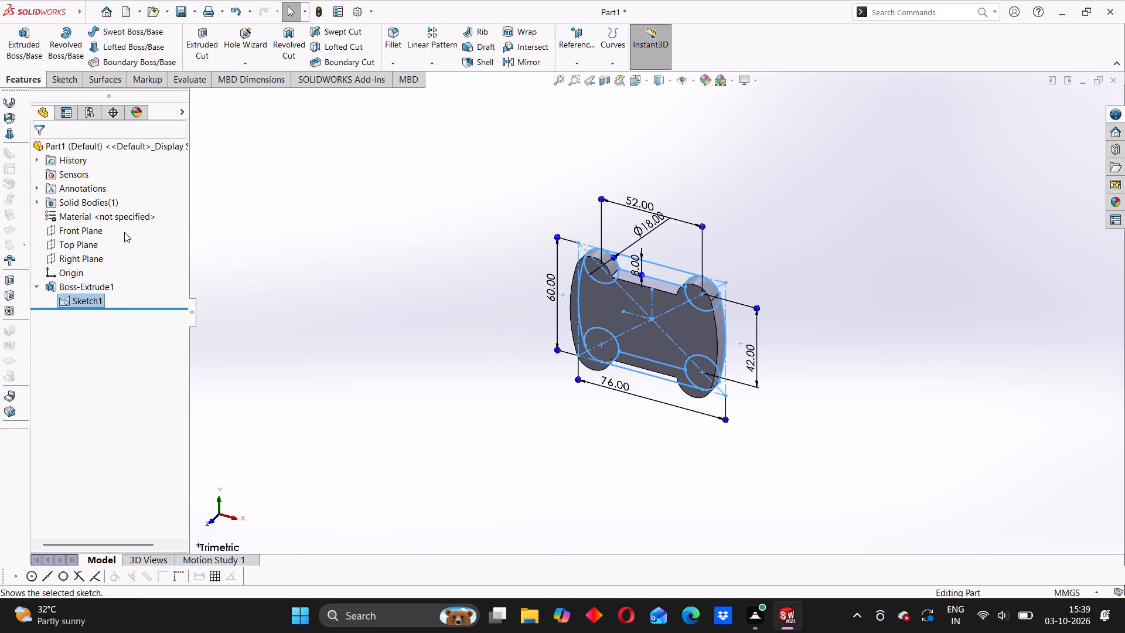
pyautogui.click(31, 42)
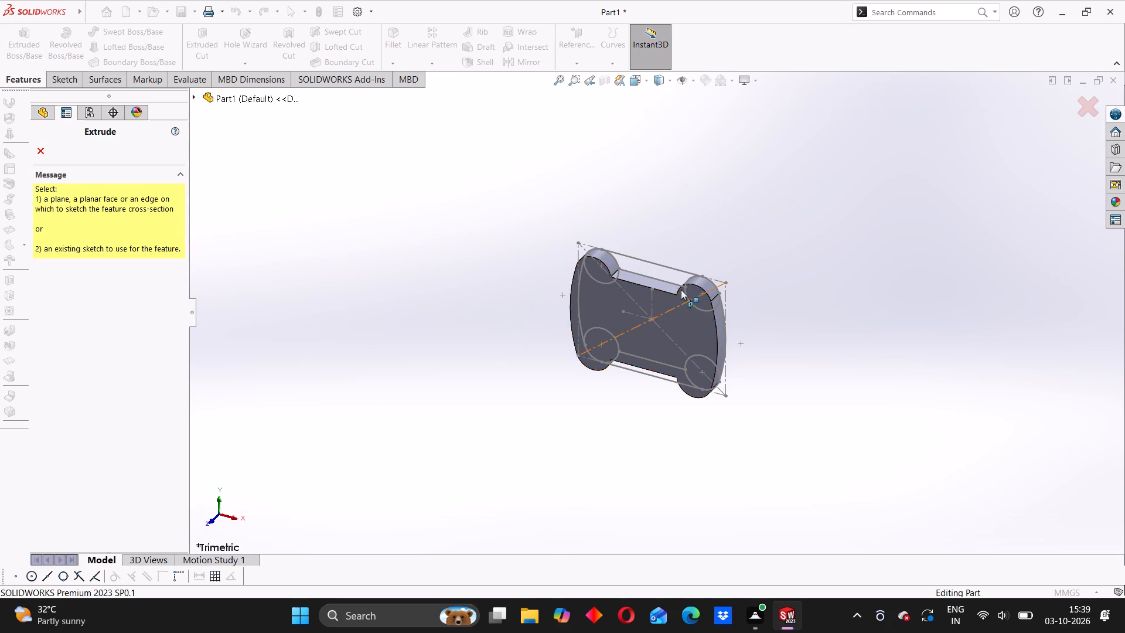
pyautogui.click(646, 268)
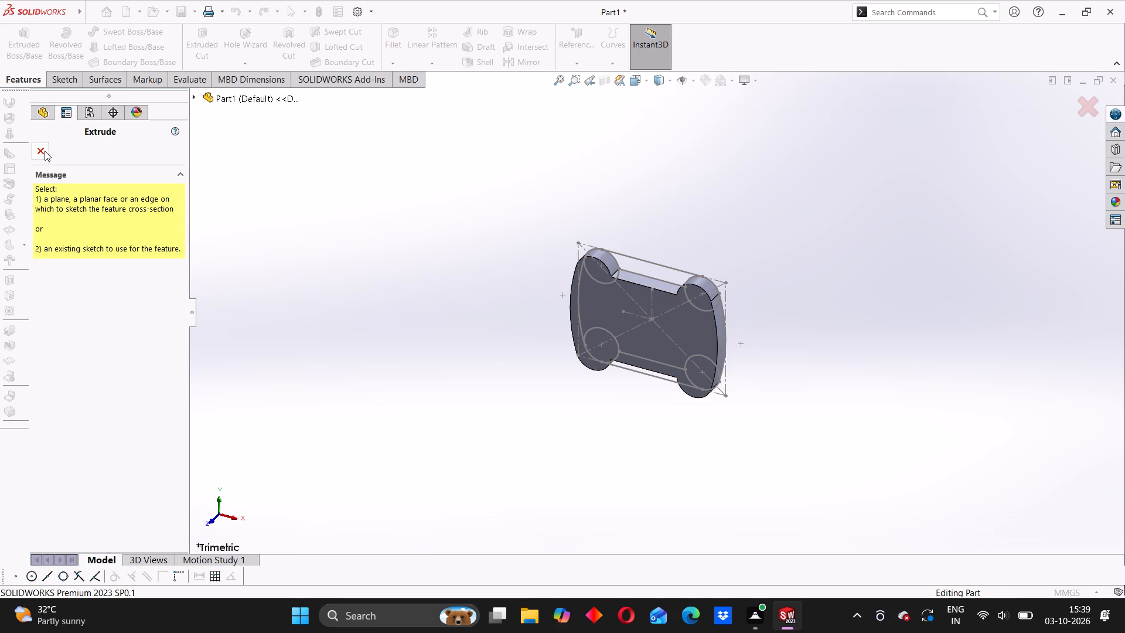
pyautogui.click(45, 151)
# Extrude Sketch1's upper and lower strip regions between the circles to a blind depth of 5 mm, merged with the body.
pyautogui.click(86, 300)
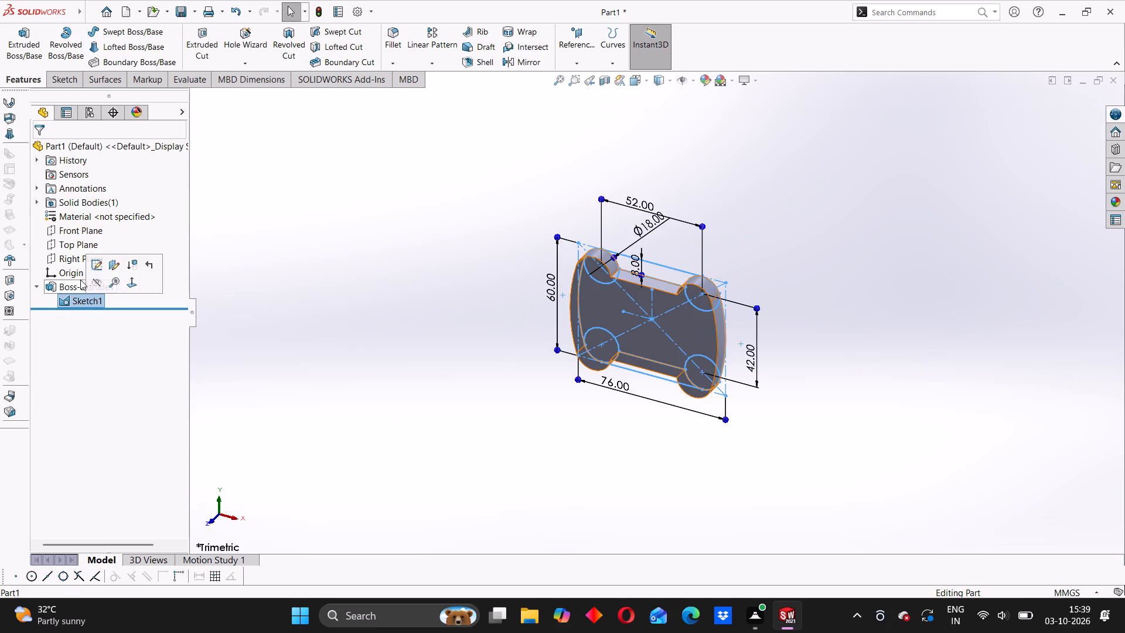
pyautogui.click(36, 41)
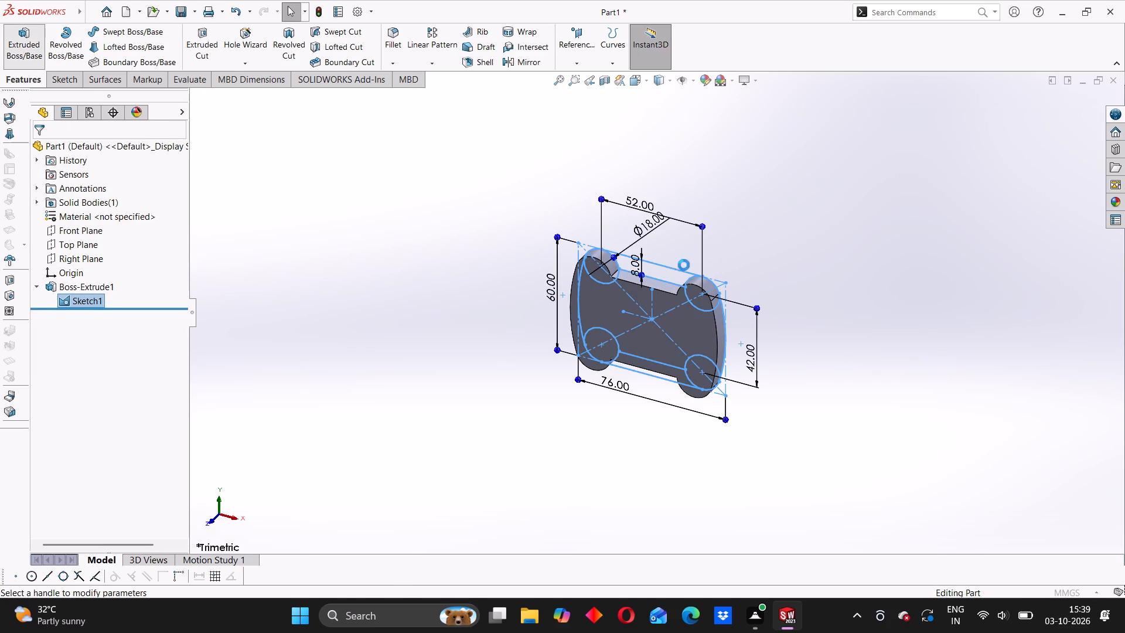
pyautogui.click(654, 270)
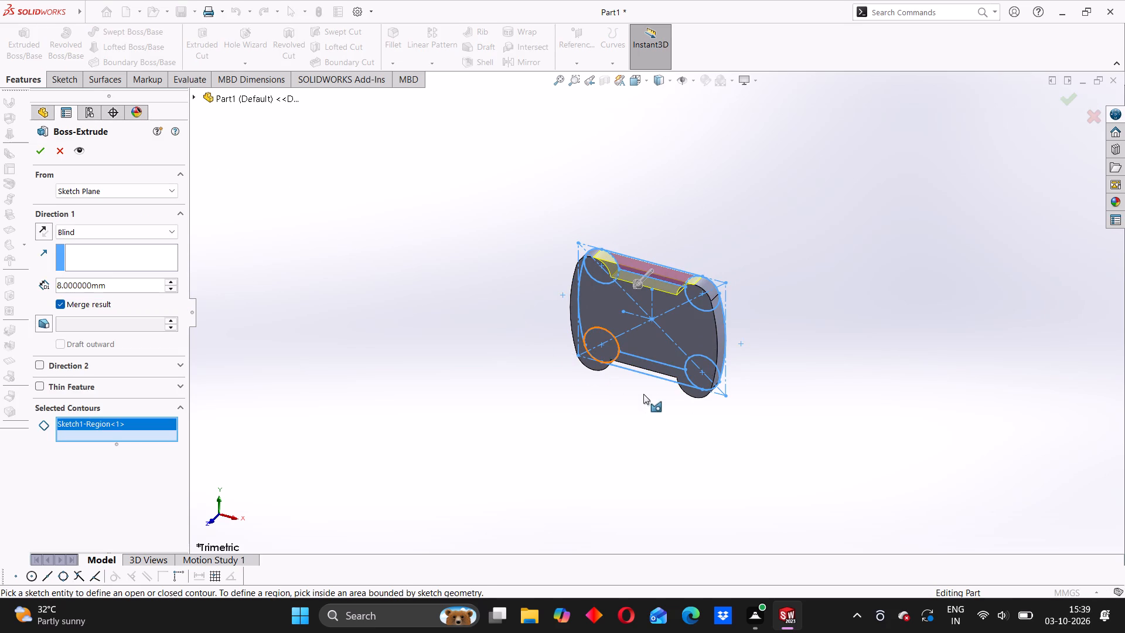
pyautogui.scroll(-3, 639, 379)
pyautogui.moveTo(623, 429); pyautogui.dragTo(657, 356, button='middle')
pyautogui.click(639, 373)
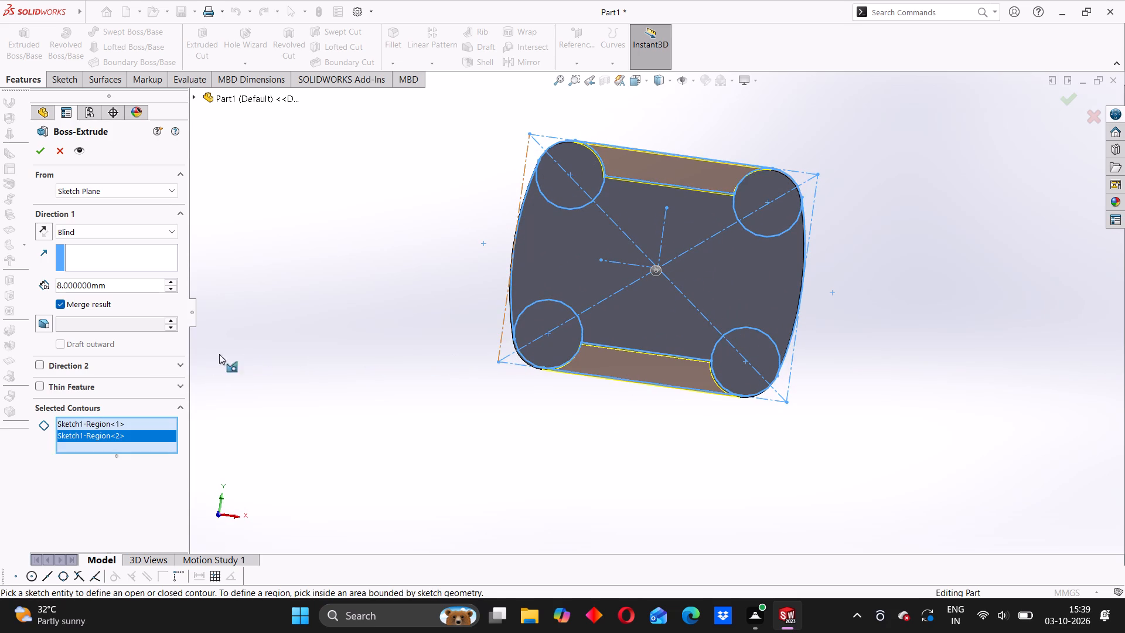
pyautogui.moveTo(111, 283); pyautogui.dragTo(49, 284)
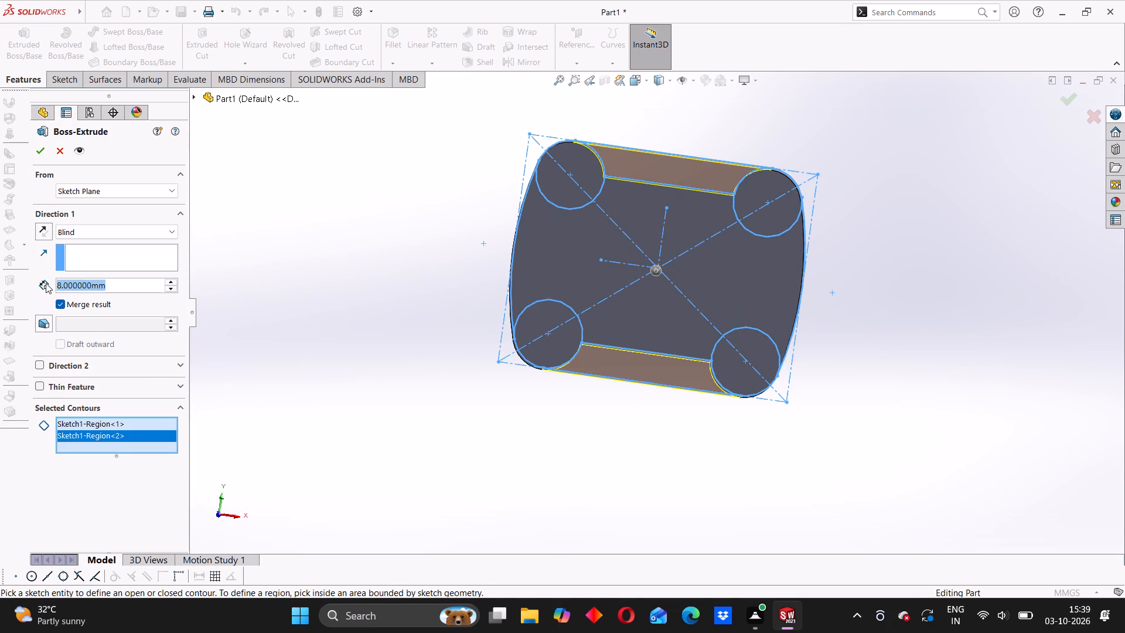
pyautogui.press('5')
pyautogui.press('Return')
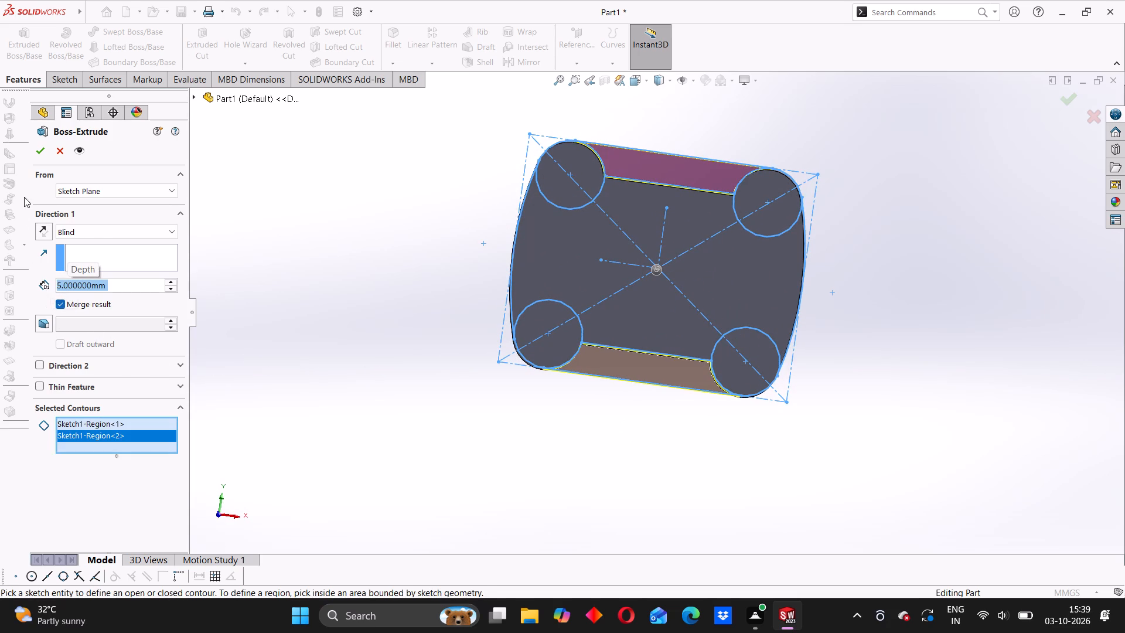
pyautogui.click(40, 157)
# Hide Sketch1 in the model.
pyautogui.scroll(3, 653, 245)
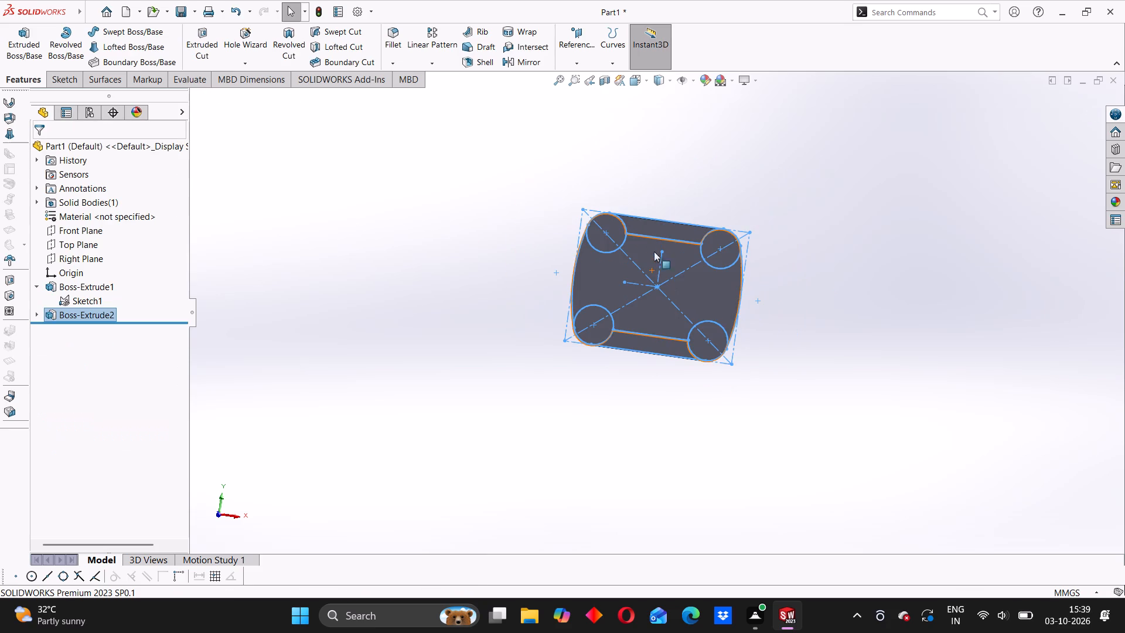
pyautogui.moveTo(718, 370); pyautogui.dragTo(626, 430, button='middle')
pyautogui.click(577, 353)
pyautogui.scroll(-3, 620, 284)
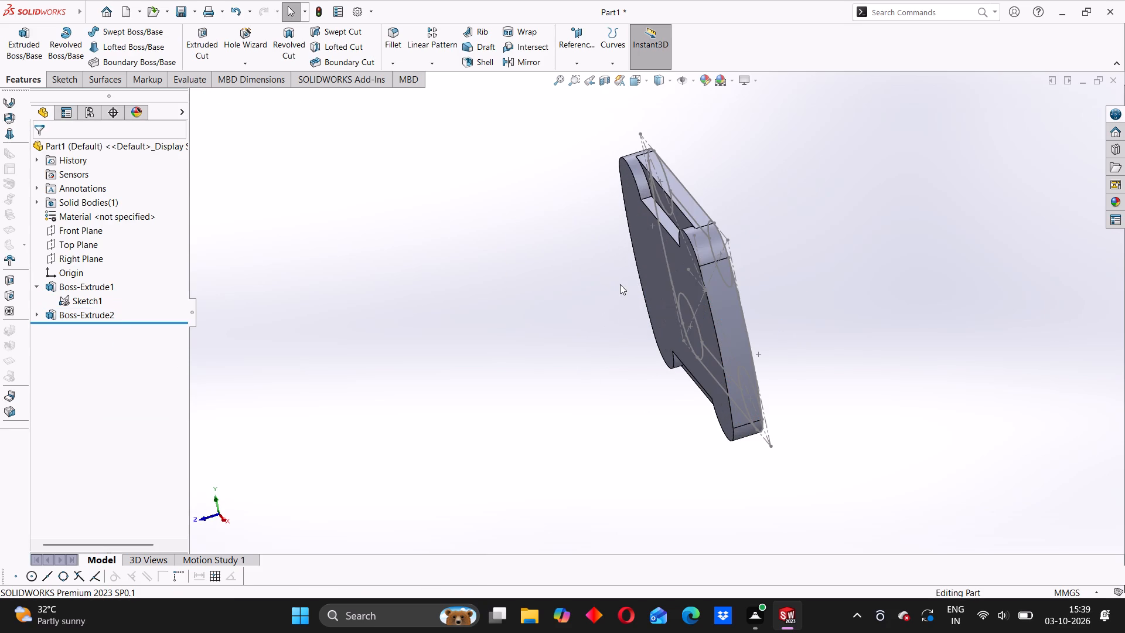
pyautogui.moveTo(578, 309); pyautogui.dragTo(591, 304, button='middle')
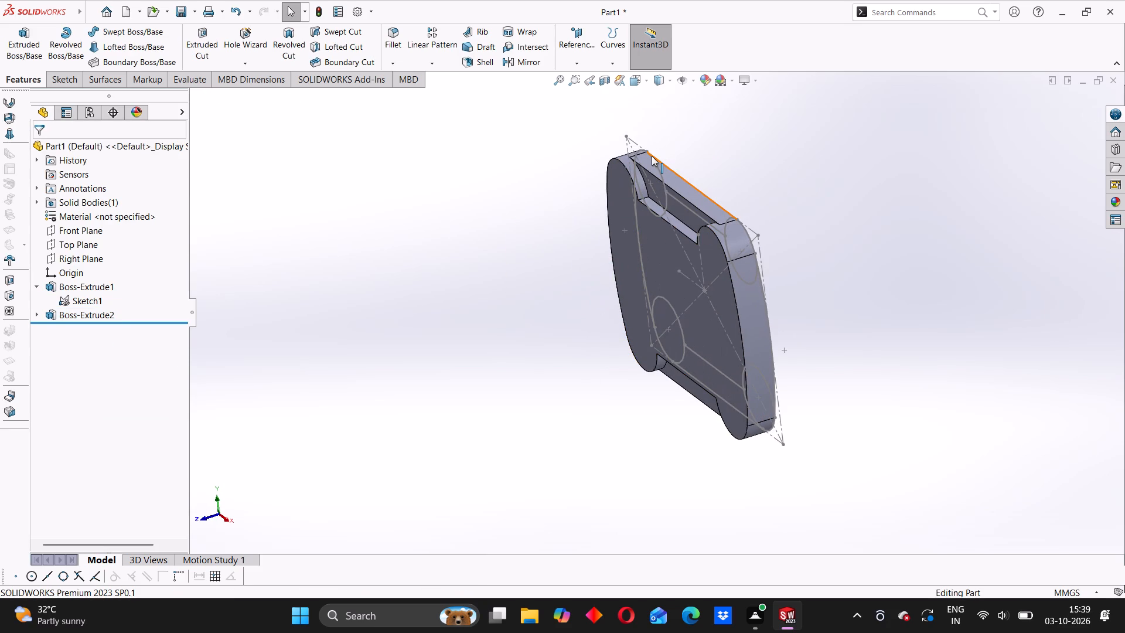
pyautogui.click(636, 143)
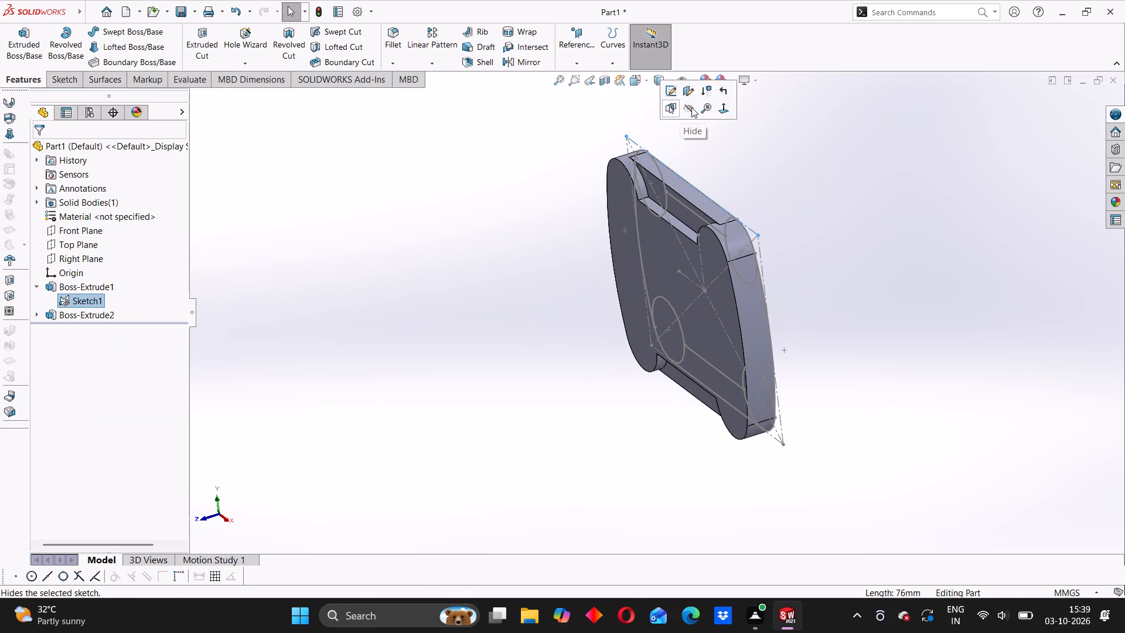
pyautogui.click(690, 107)
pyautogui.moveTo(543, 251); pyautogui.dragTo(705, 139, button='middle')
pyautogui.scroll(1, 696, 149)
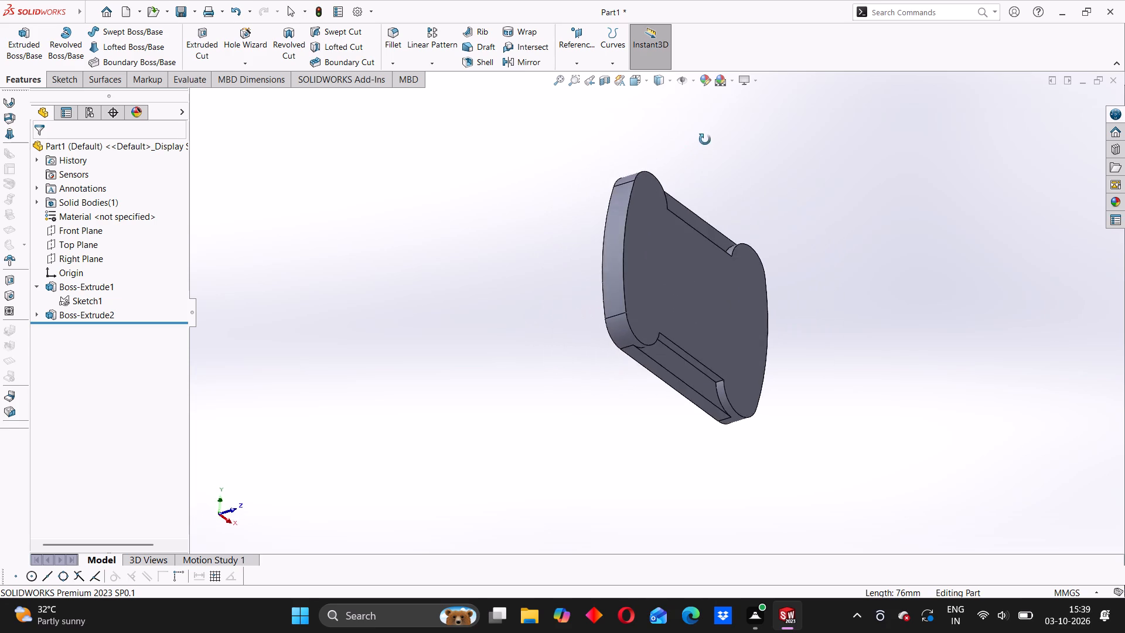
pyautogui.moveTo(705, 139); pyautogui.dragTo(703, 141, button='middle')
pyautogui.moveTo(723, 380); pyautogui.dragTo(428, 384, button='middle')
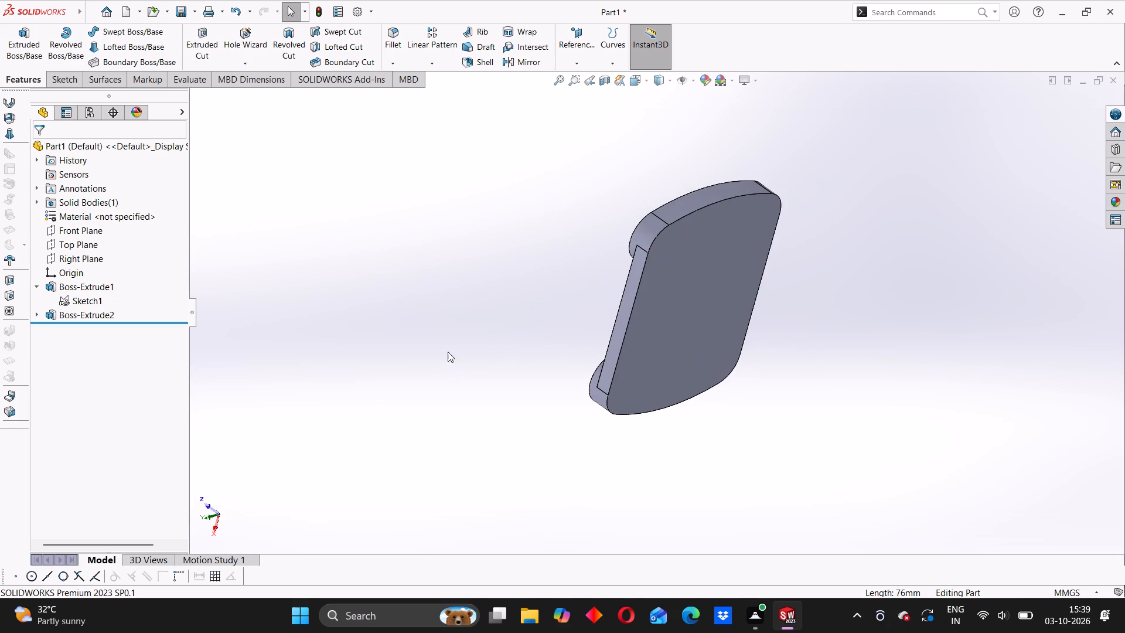
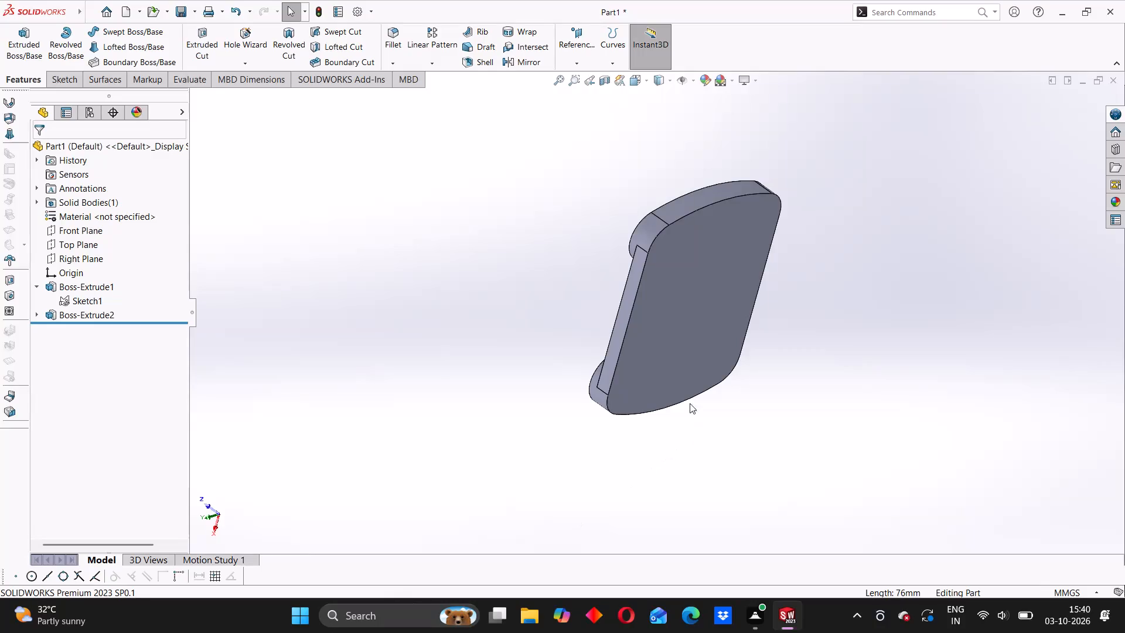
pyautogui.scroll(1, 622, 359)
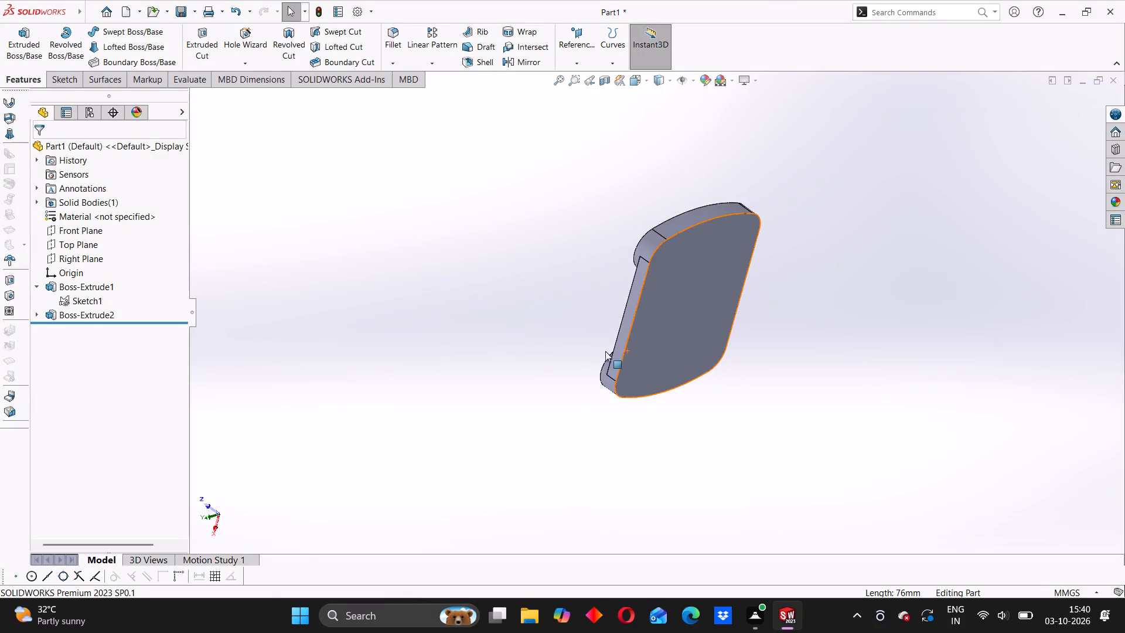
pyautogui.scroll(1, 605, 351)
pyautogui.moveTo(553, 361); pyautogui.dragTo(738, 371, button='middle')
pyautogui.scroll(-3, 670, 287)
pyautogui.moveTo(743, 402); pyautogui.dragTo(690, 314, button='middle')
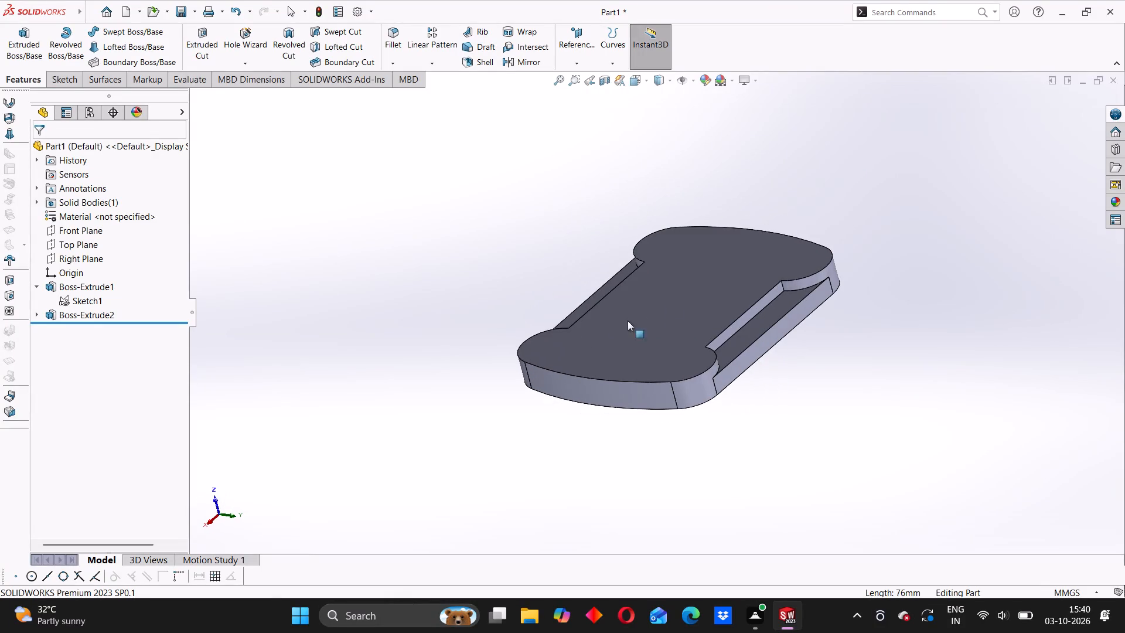
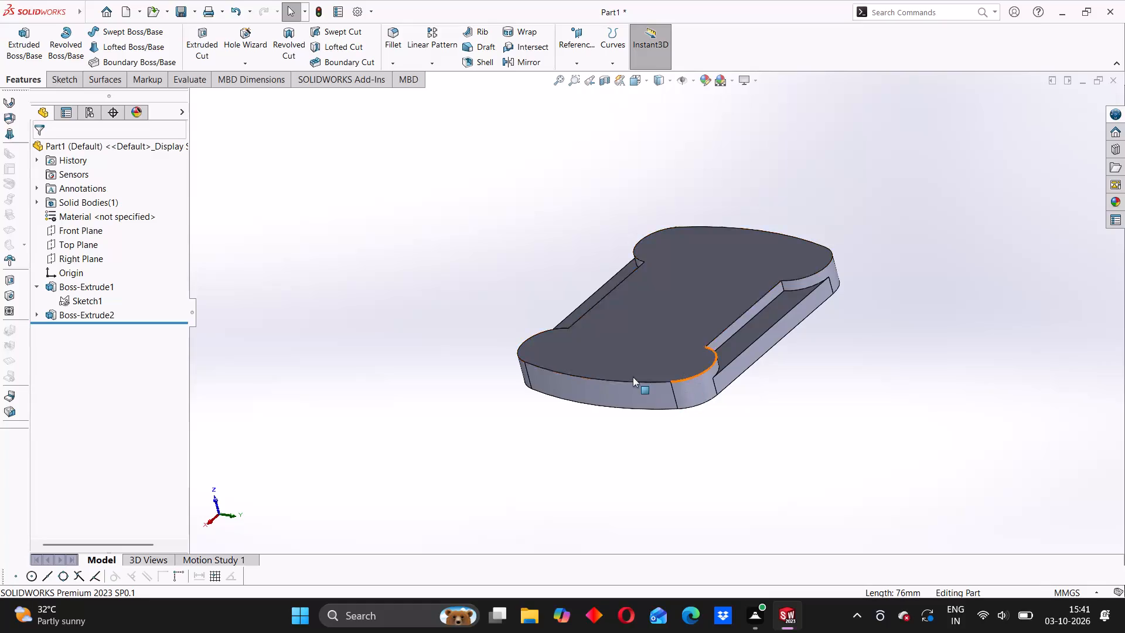
# Examine the plate's recessed side edges, curved ends and flat faces from several angles.
pyautogui.scroll(2, 711, 394)
pyautogui.scroll(-3, 634, 281)
pyautogui.moveTo(626, 416); pyautogui.dragTo(711, 401, button='middle')
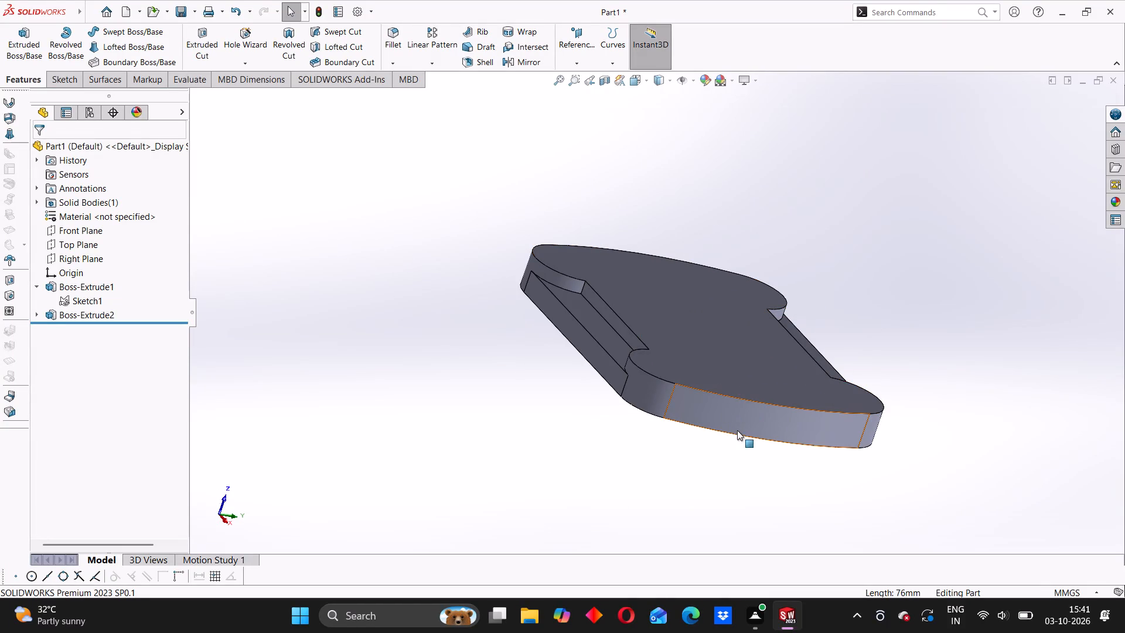
pyautogui.moveTo(737, 430); pyautogui.dragTo(721, 421, button='middle')
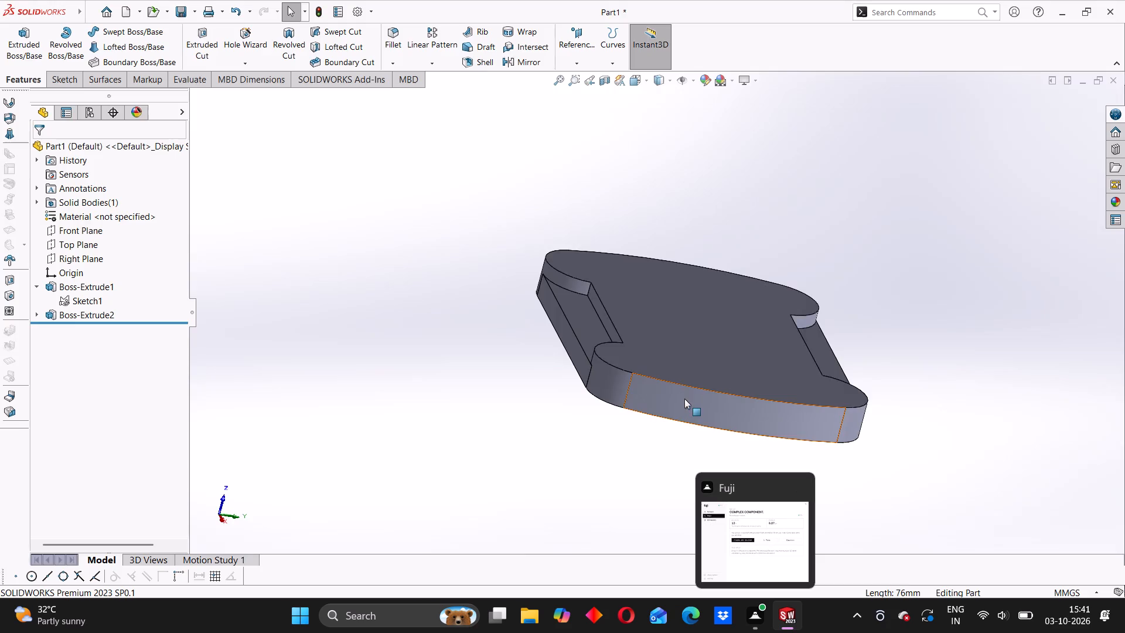
pyautogui.moveTo(711, 404); pyautogui.dragTo(527, 443, button='middle')
pyautogui.scroll(3, 601, 366)
pyautogui.moveTo(579, 331); pyautogui.dragTo(602, 345, button='middle')
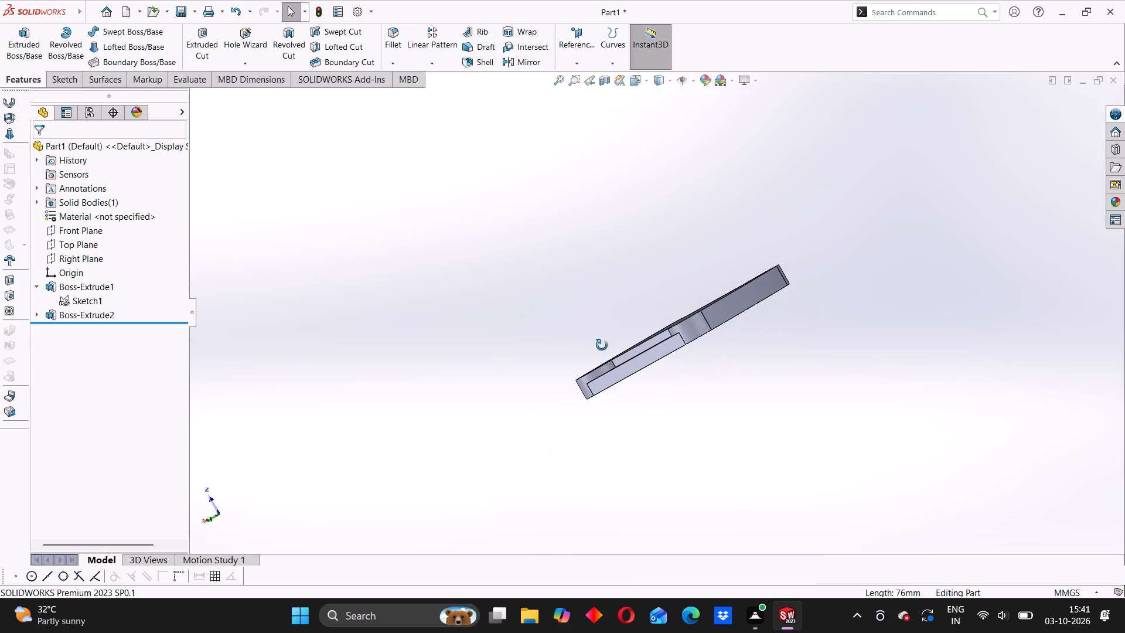
pyautogui.moveTo(602, 345); pyautogui.dragTo(660, 369, button='middle')
pyautogui.scroll(-3, 636, 342)
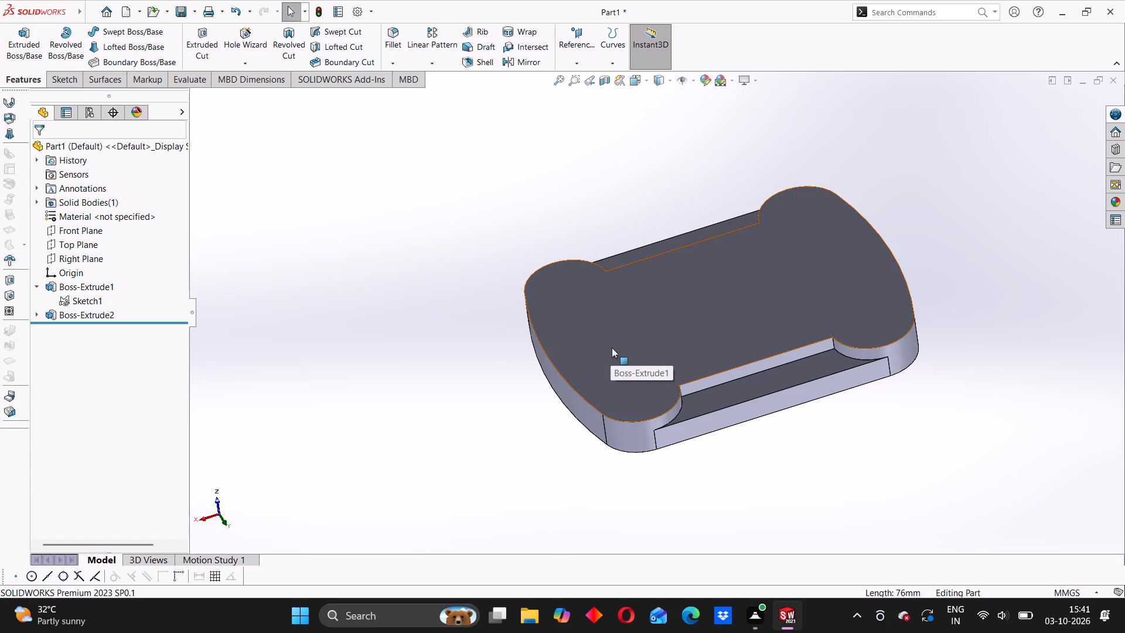
pyautogui.moveTo(594, 373); pyautogui.dragTo(662, 406, button='middle')
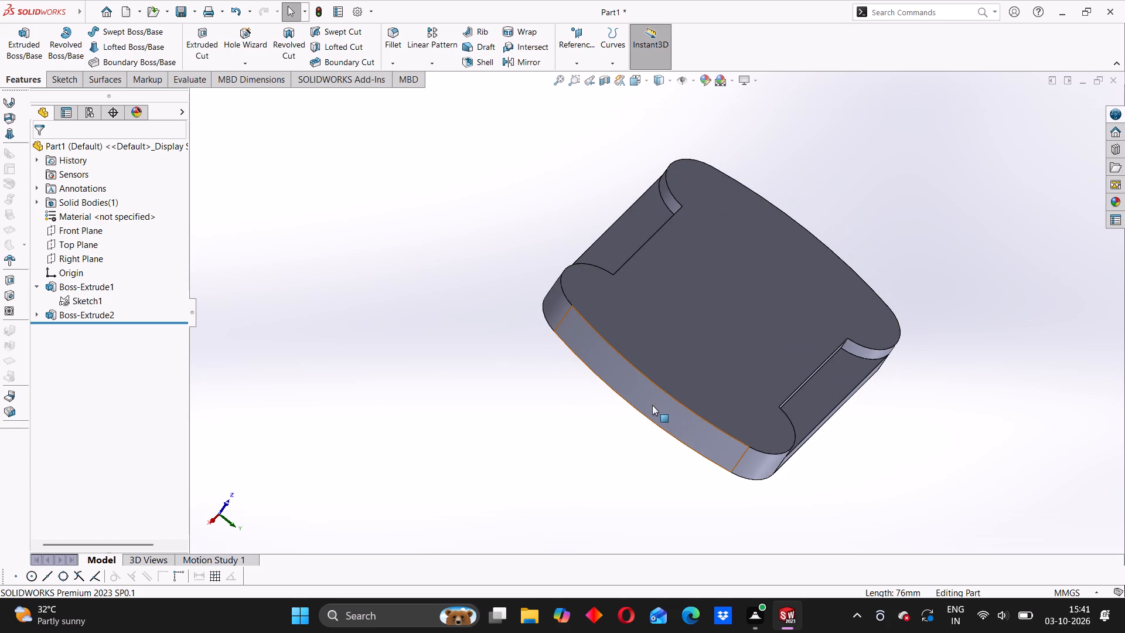
# On the plate's full-outline flat face, sketch an open U-shaped three-line profile below the origin, about 28.5 mm wide and 5.8 mm tall.
pyautogui.click(697, 322)
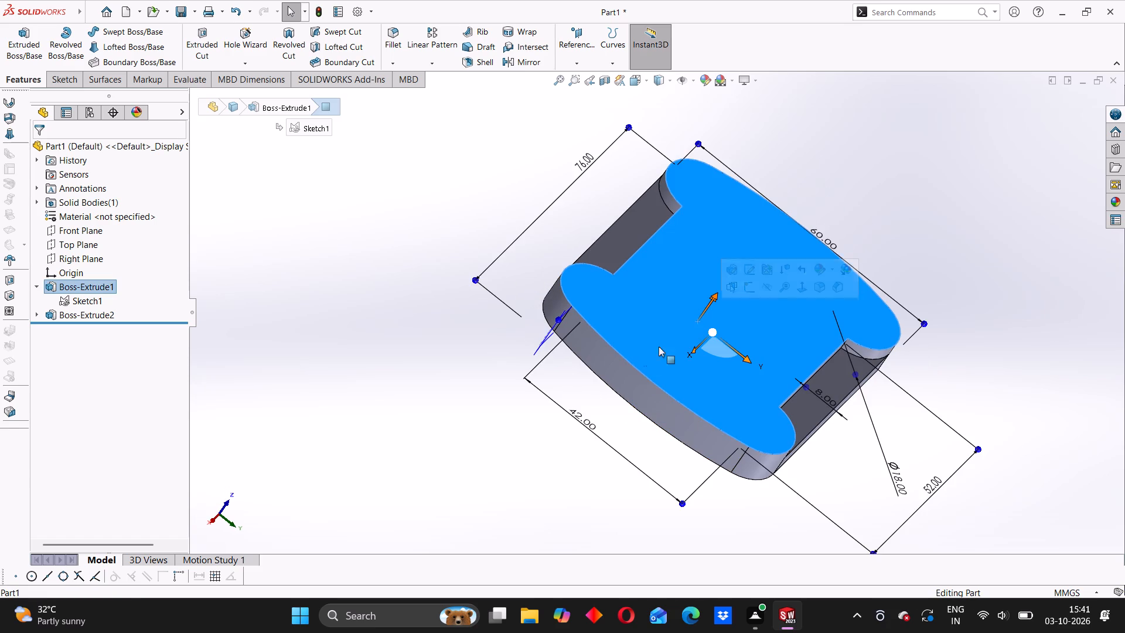
pyautogui.moveTo(581, 424); pyautogui.dragTo(691, 387, button='middle')
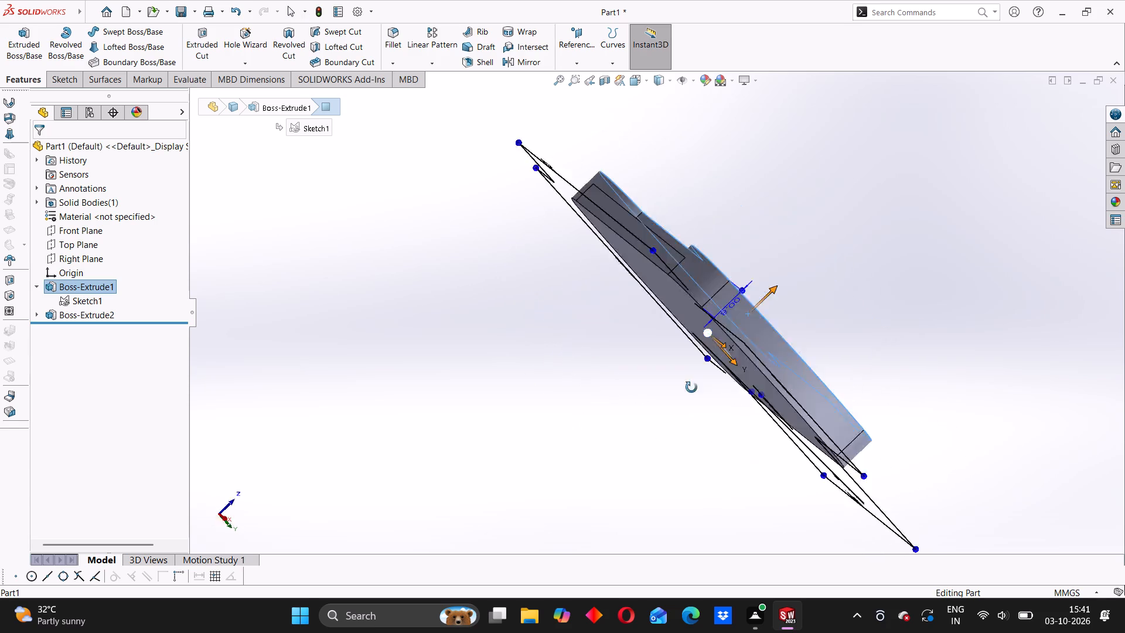
pyautogui.moveTo(691, 387); pyautogui.dragTo(795, 334, button='middle')
pyautogui.click(718, 263)
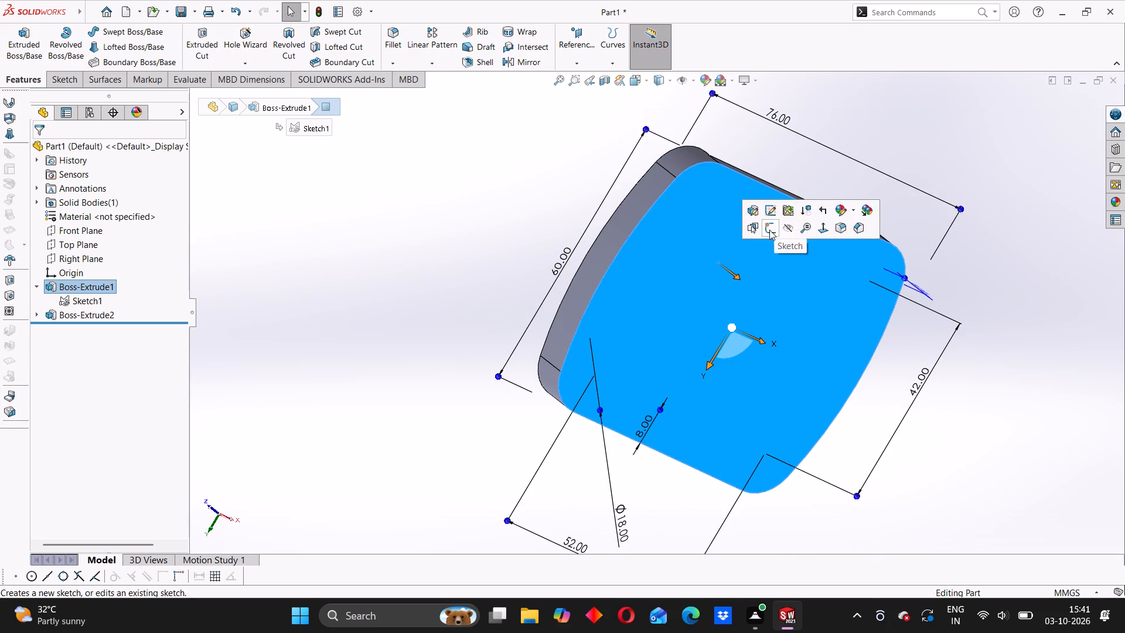
pyautogui.click(769, 230)
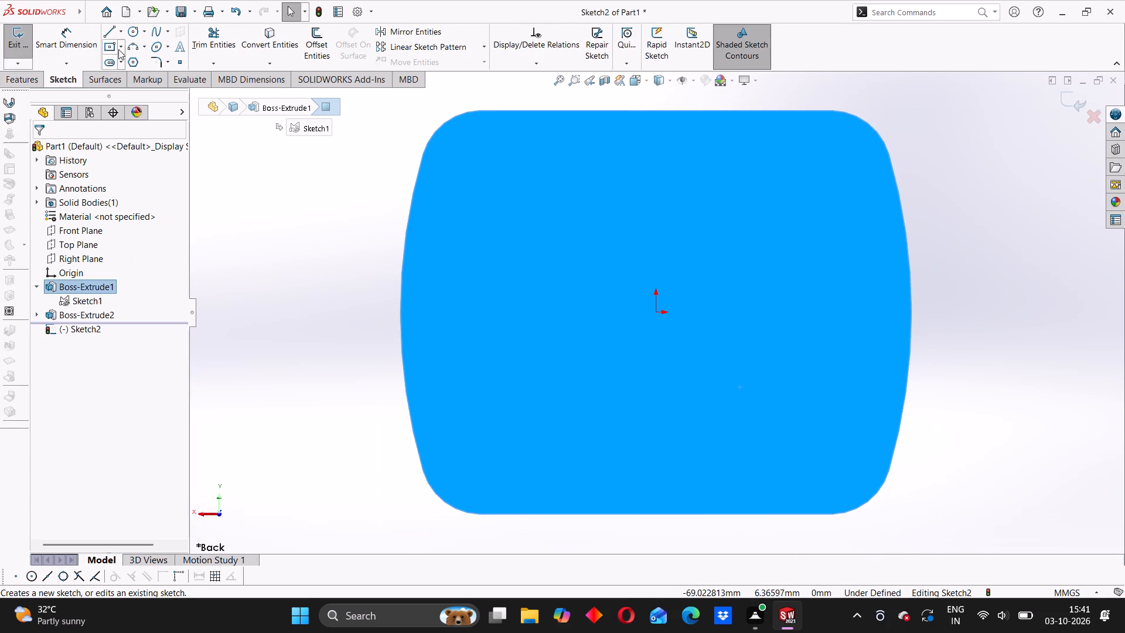
pyautogui.click(110, 28)
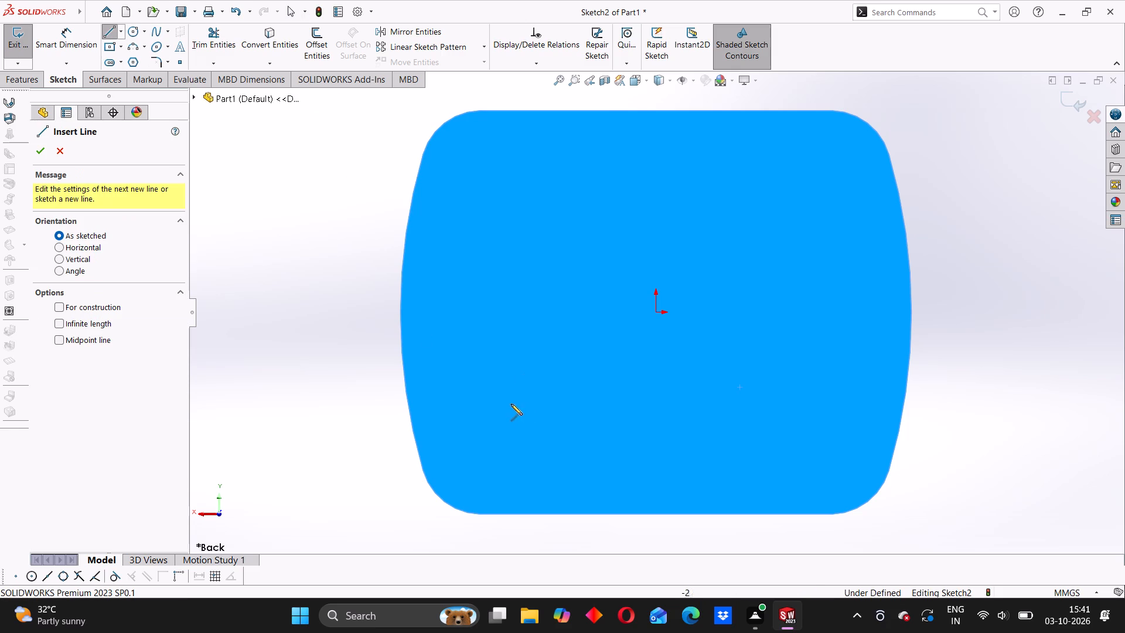
pyautogui.click(553, 390)
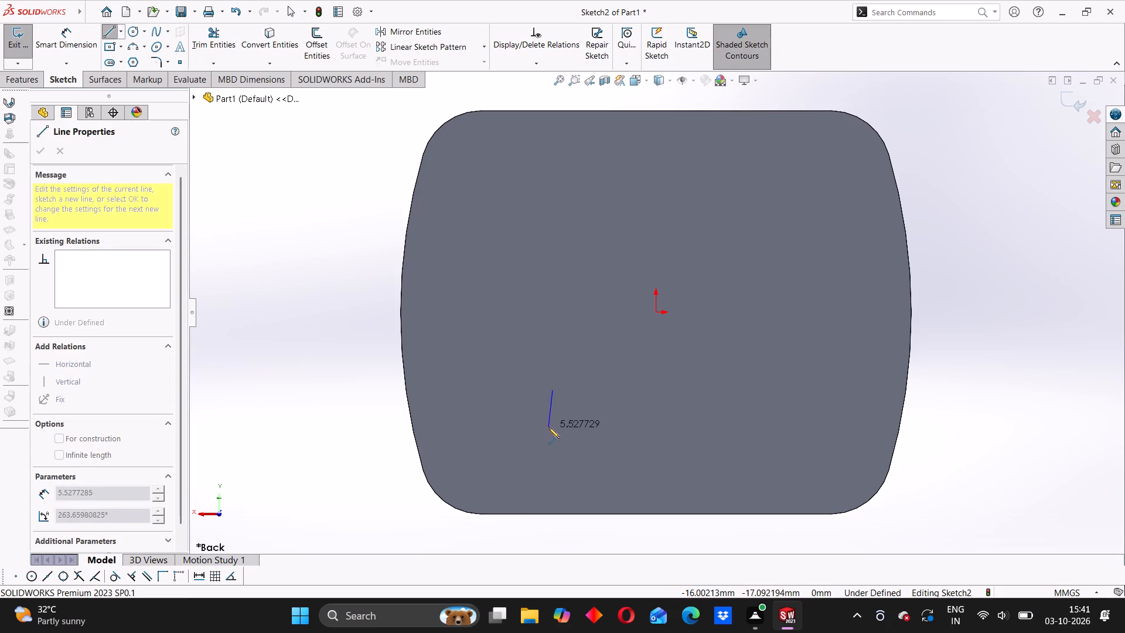
pyautogui.click(552, 429)
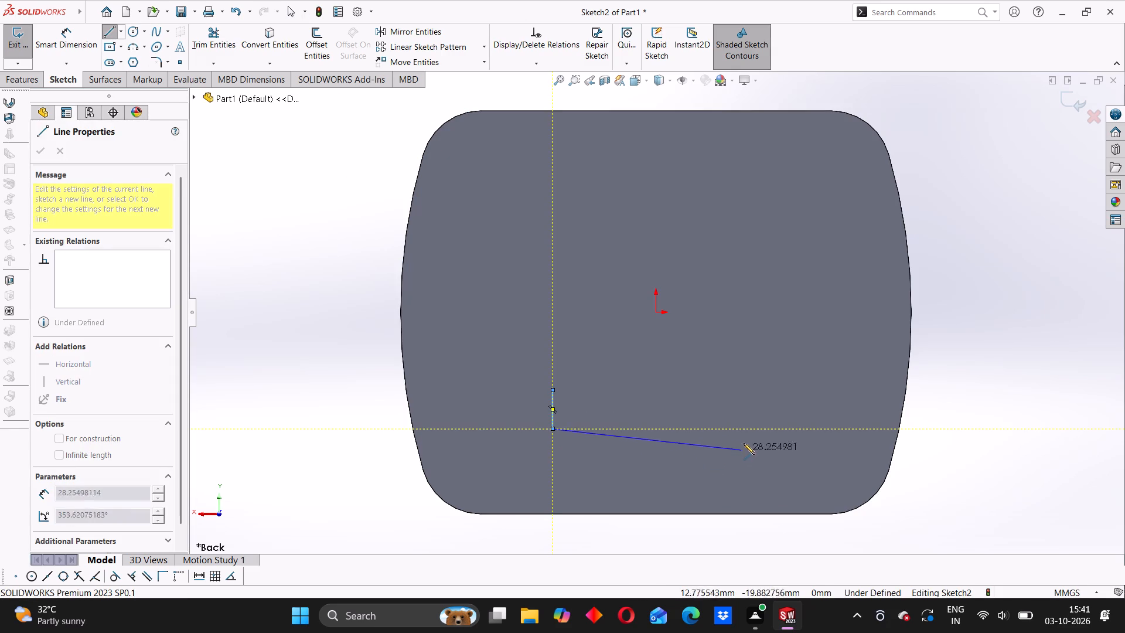
pyautogui.click(744, 430)
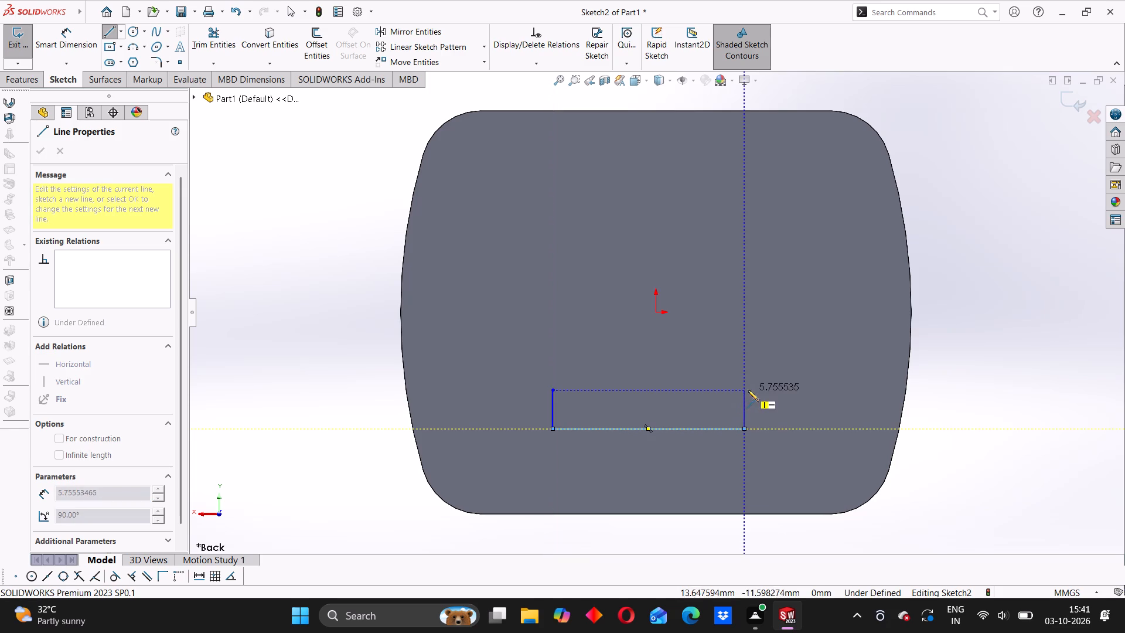
pyautogui.click(746, 390)
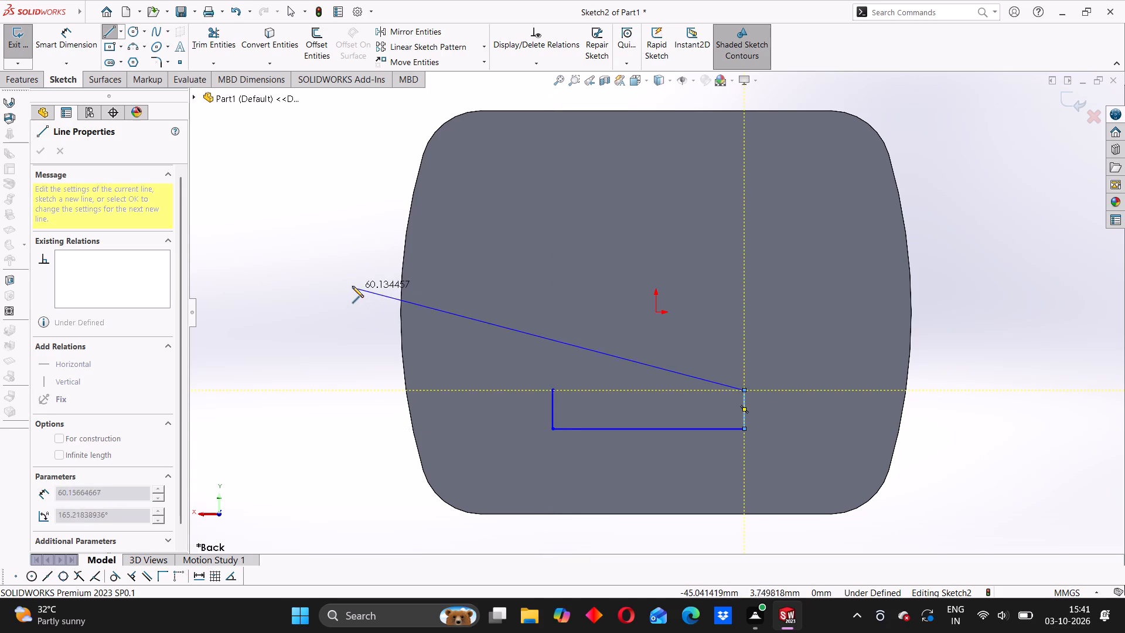
pyautogui.rightClick(348, 282)
pyautogui.click(387, 293)
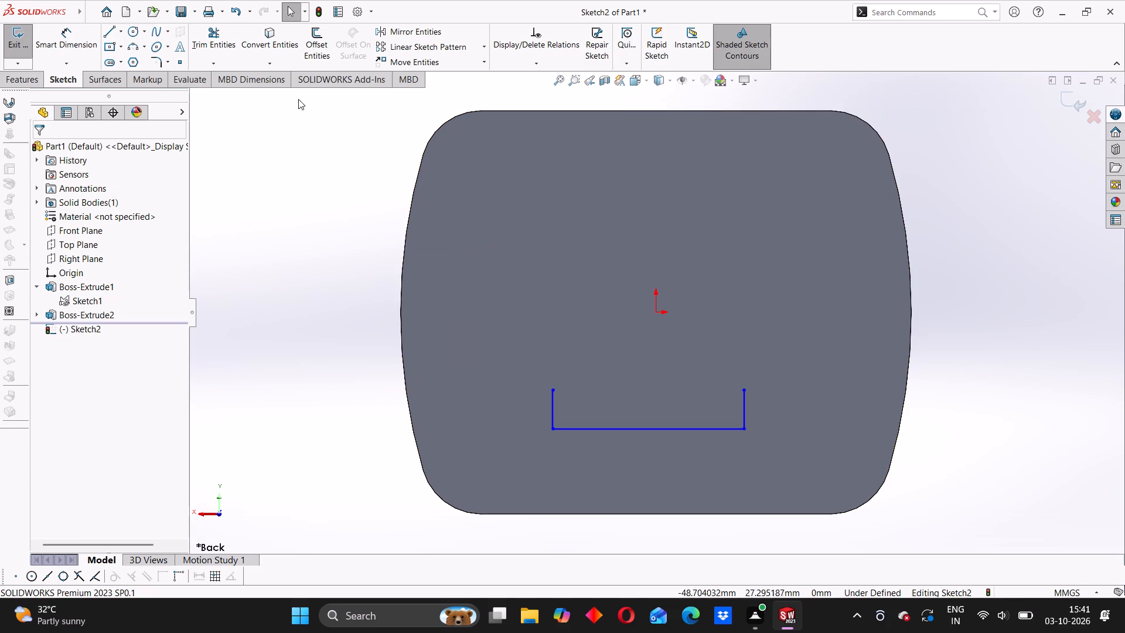
# Draw a vertical centerline about 10 mm up from the origin and a horizontal centerline extending sideways from the origin.
pyautogui.click(125, 27)
pyautogui.click(132, 56)
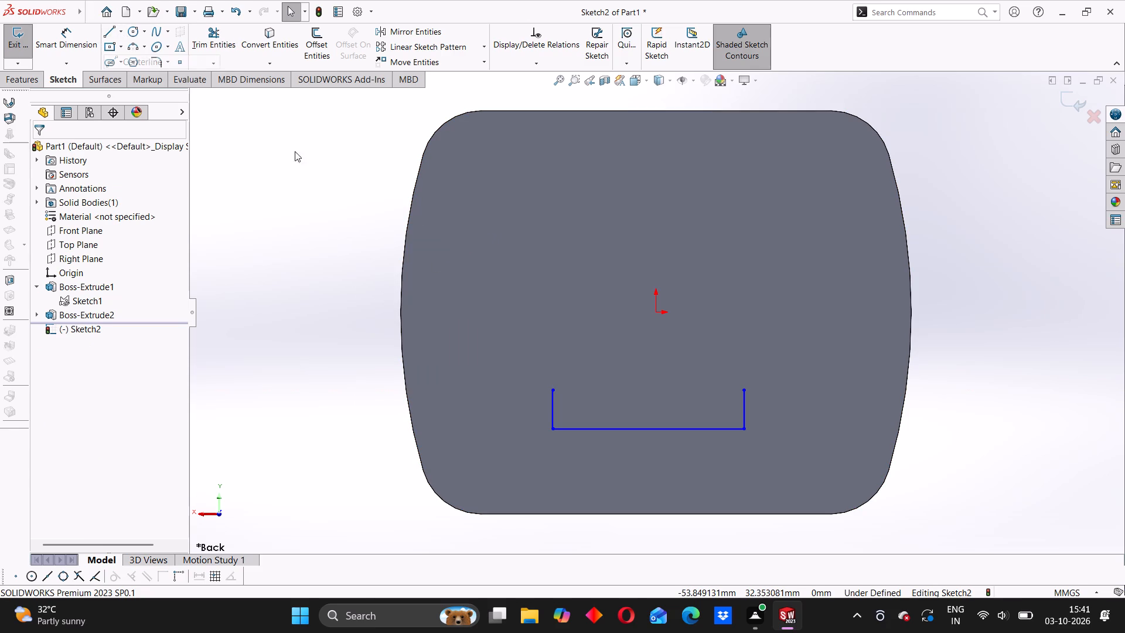
pyautogui.click(654, 244)
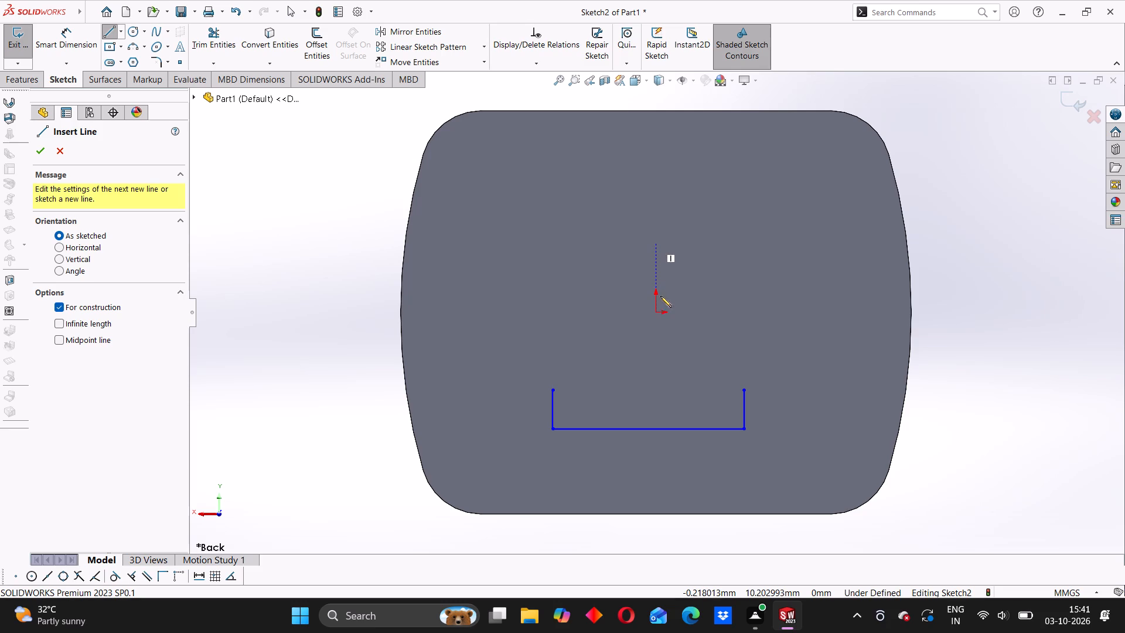
pyautogui.click(656, 312)
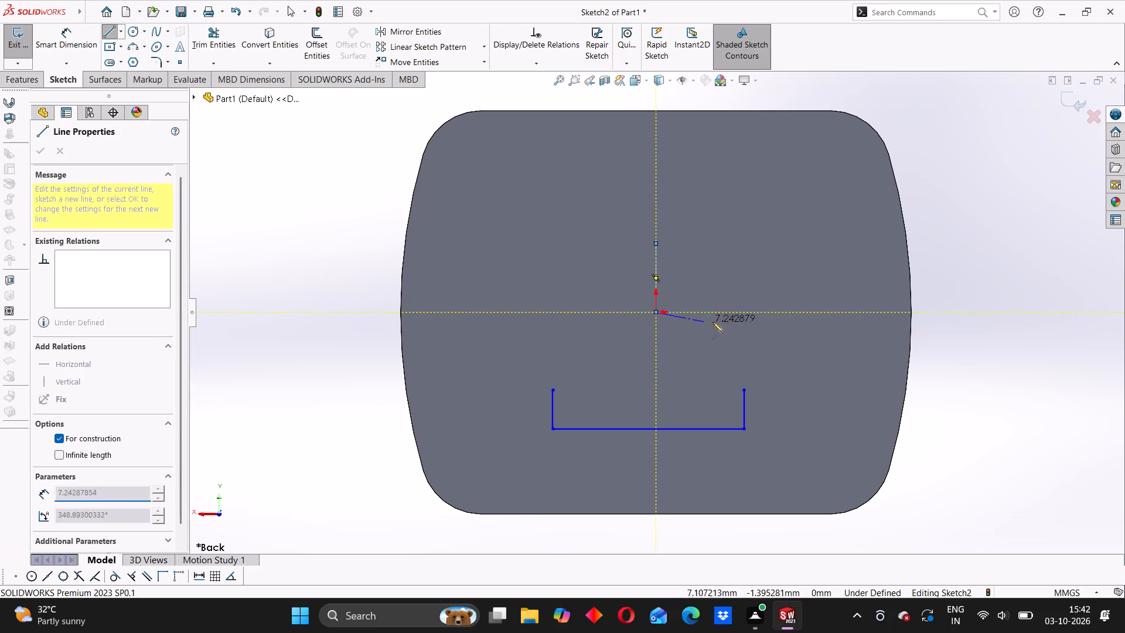
pyautogui.click(739, 312)
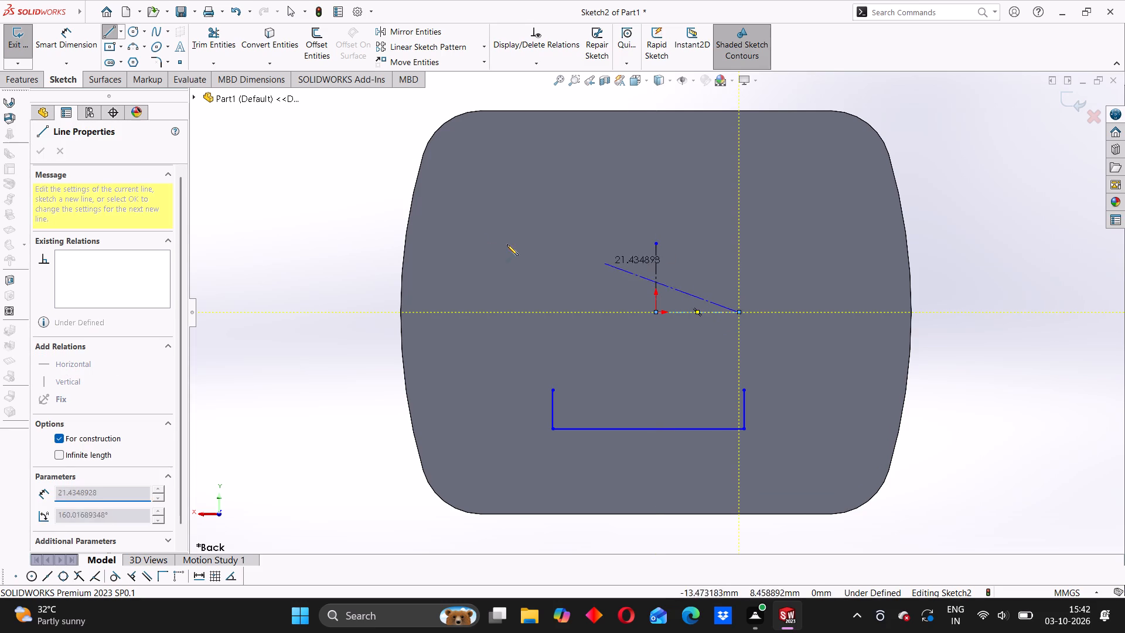
pyautogui.rightClick(347, 174)
pyautogui.click(369, 182)
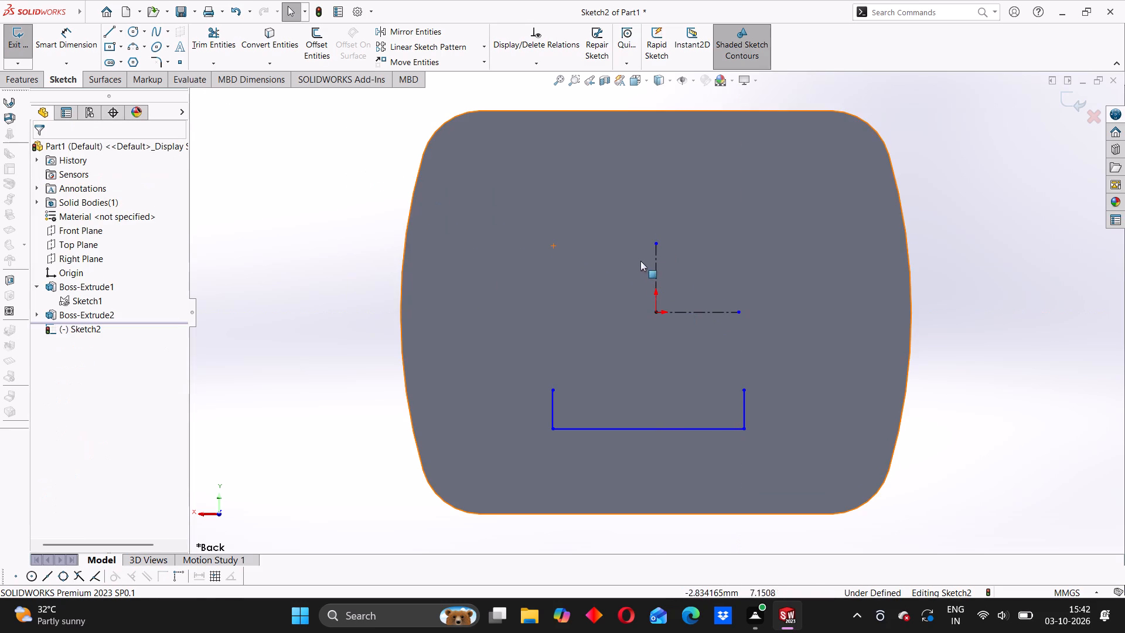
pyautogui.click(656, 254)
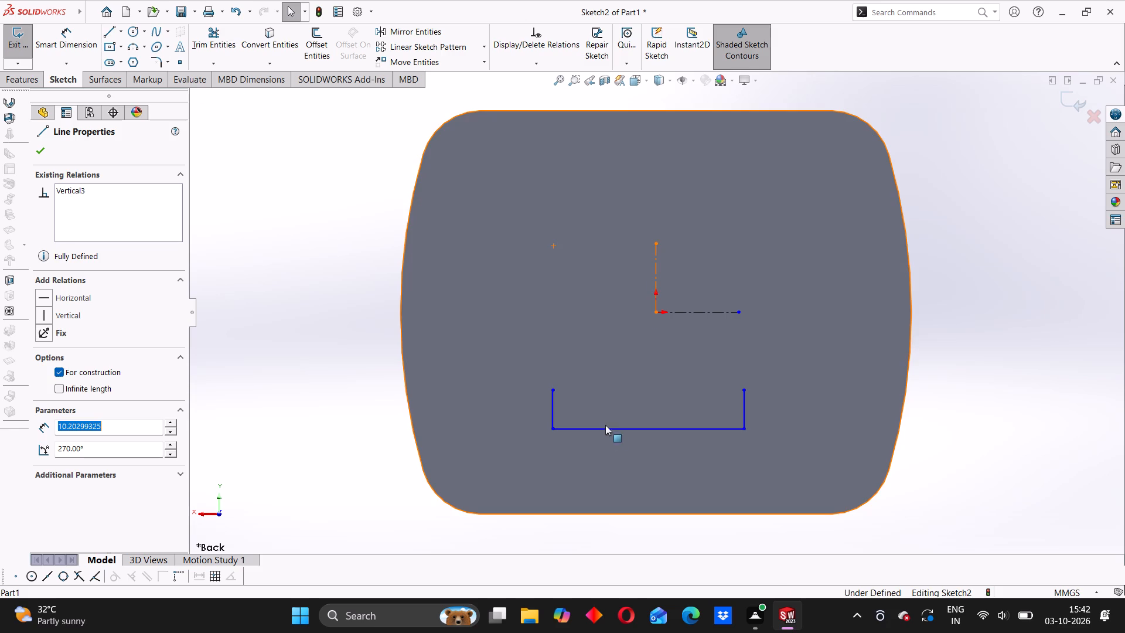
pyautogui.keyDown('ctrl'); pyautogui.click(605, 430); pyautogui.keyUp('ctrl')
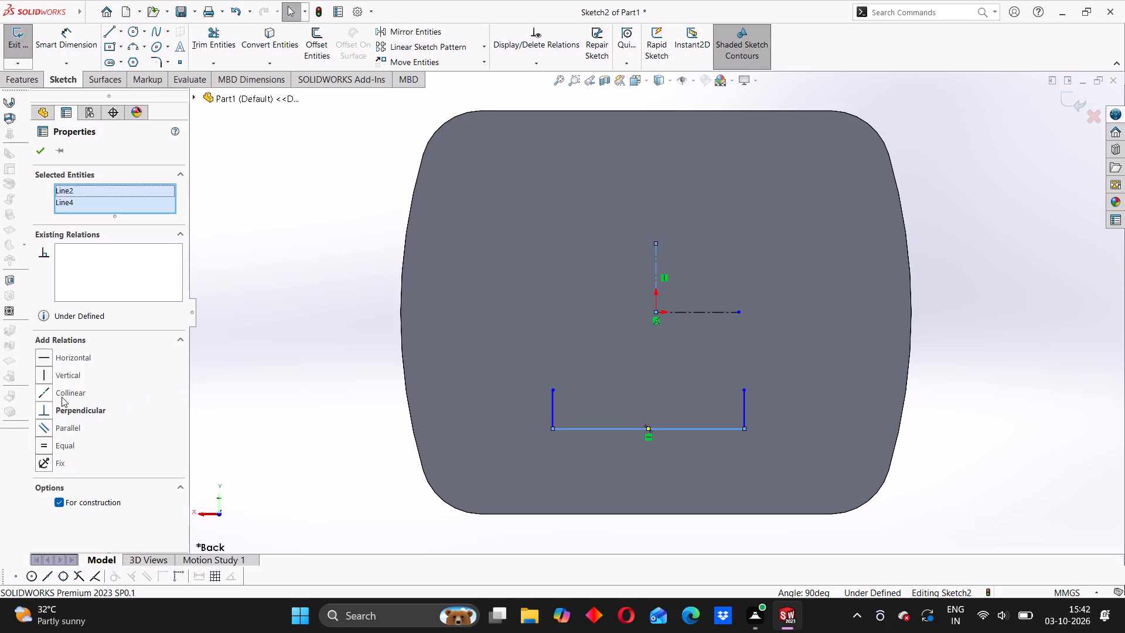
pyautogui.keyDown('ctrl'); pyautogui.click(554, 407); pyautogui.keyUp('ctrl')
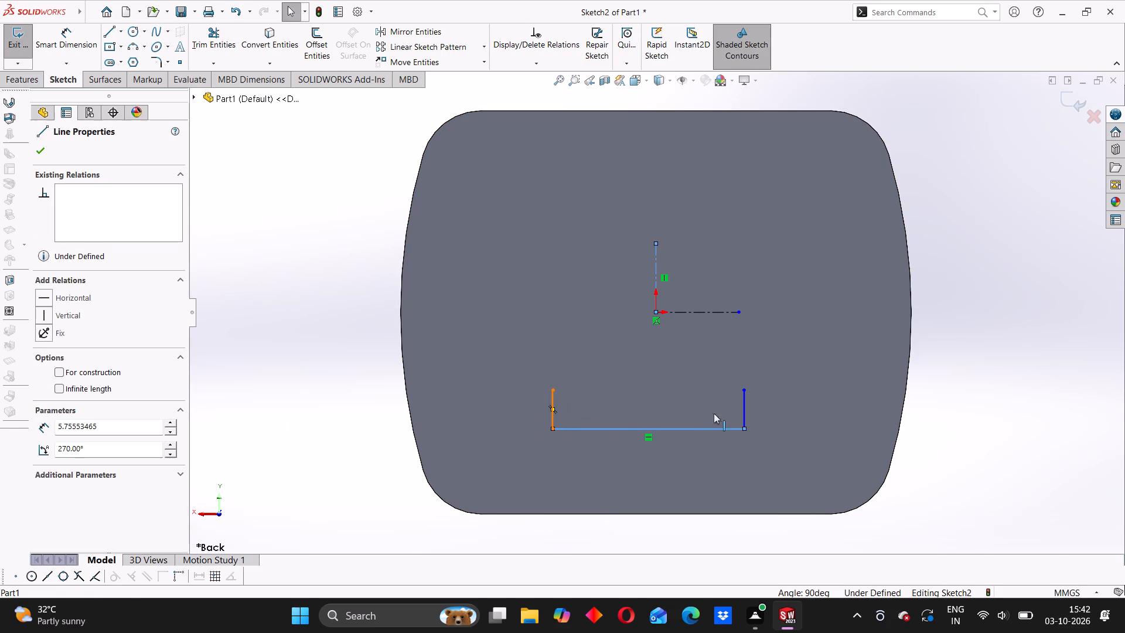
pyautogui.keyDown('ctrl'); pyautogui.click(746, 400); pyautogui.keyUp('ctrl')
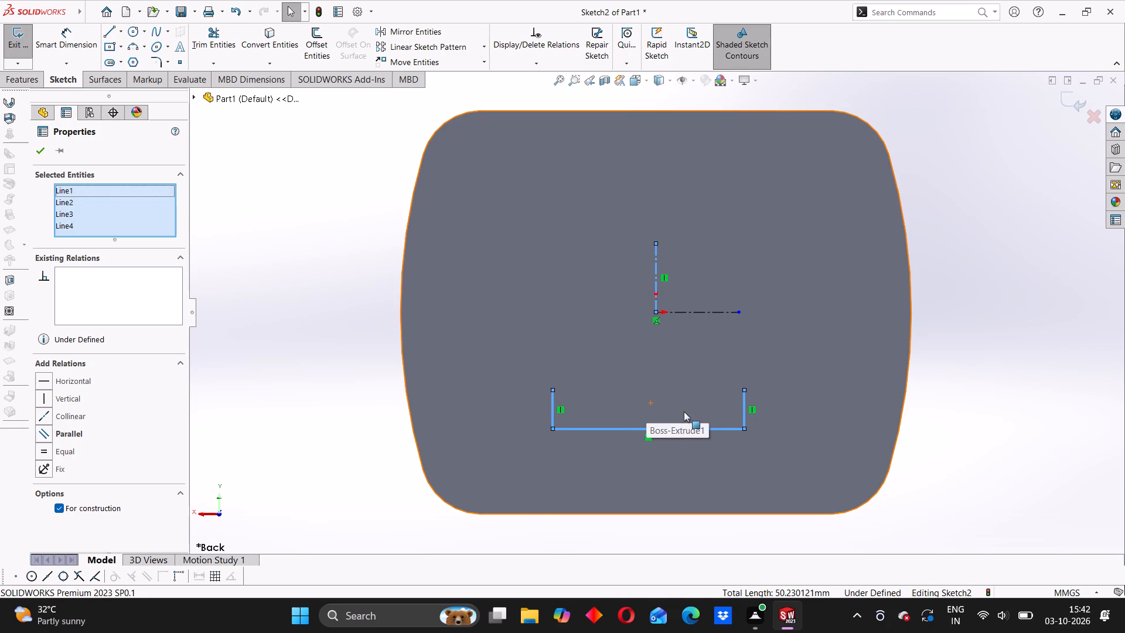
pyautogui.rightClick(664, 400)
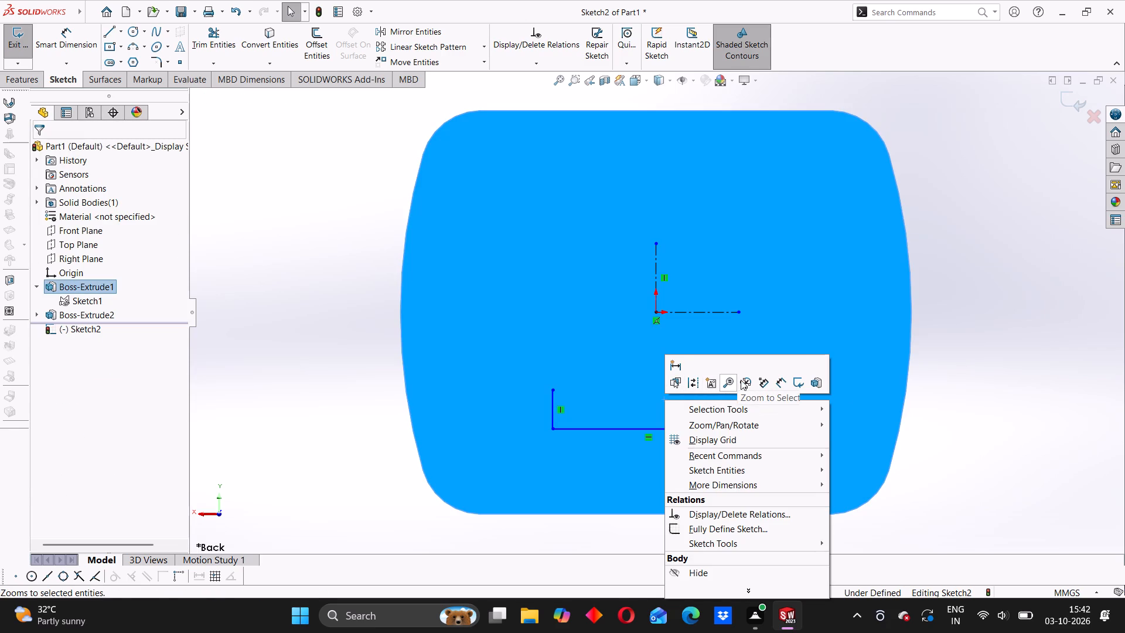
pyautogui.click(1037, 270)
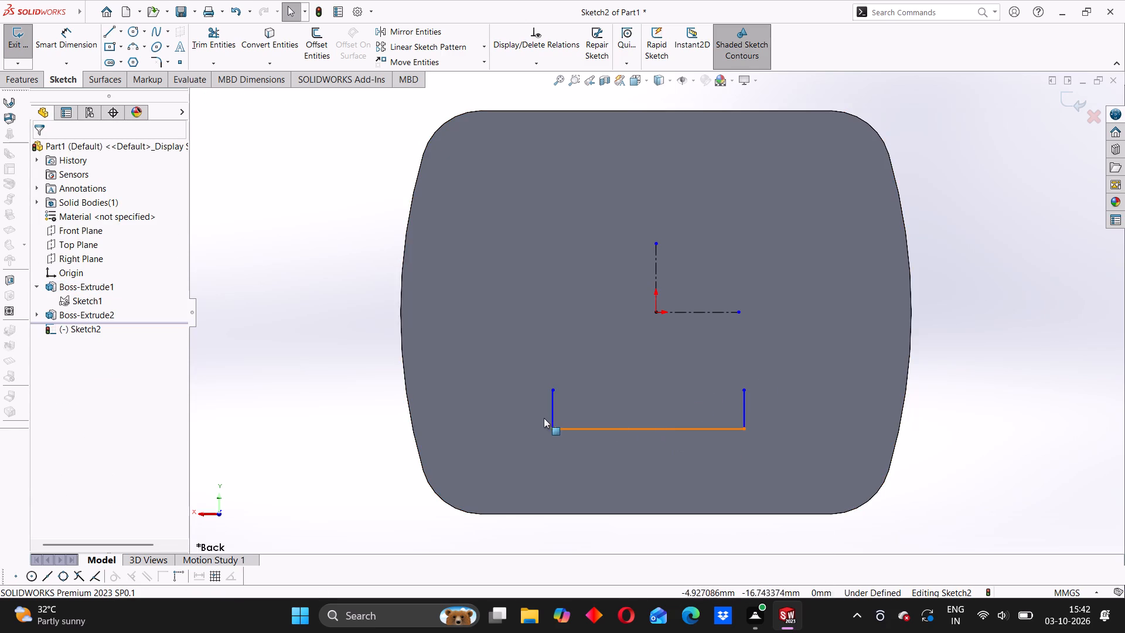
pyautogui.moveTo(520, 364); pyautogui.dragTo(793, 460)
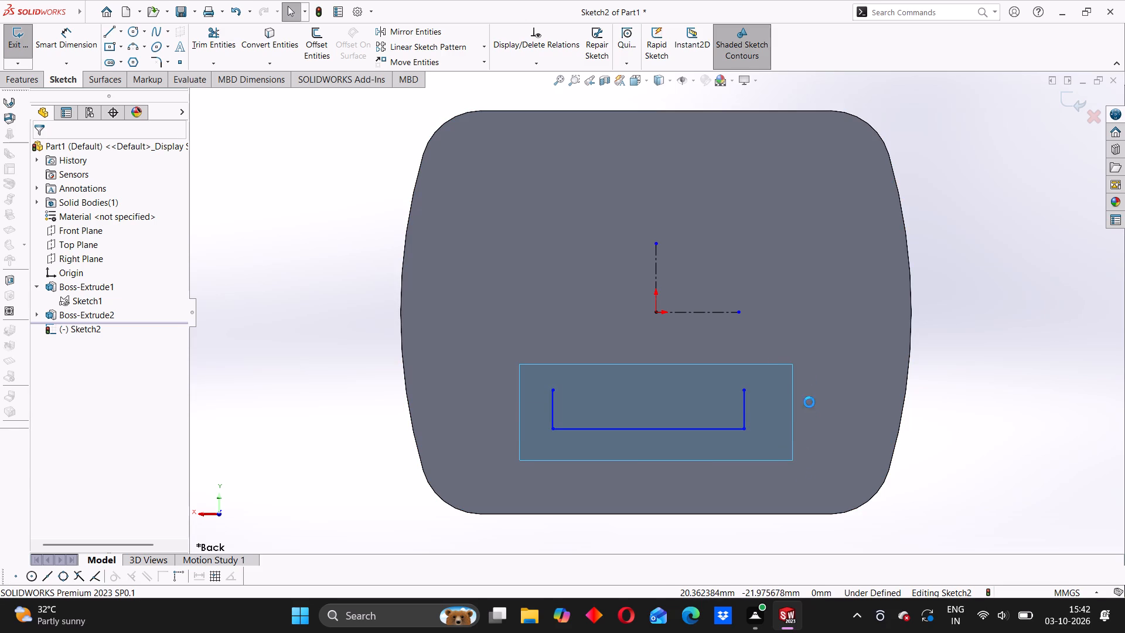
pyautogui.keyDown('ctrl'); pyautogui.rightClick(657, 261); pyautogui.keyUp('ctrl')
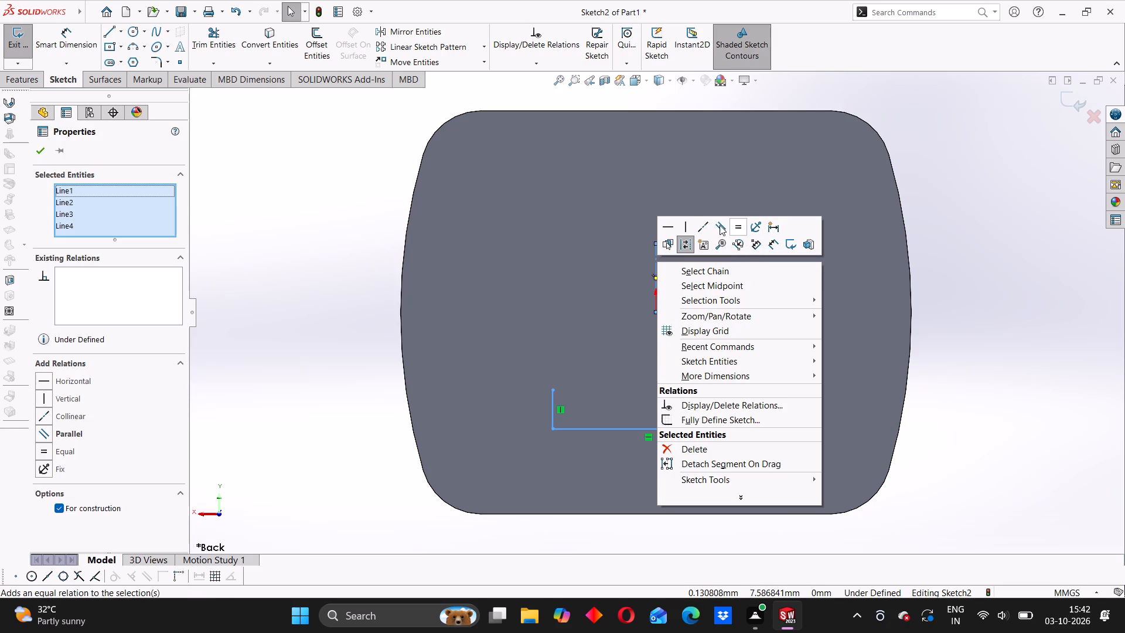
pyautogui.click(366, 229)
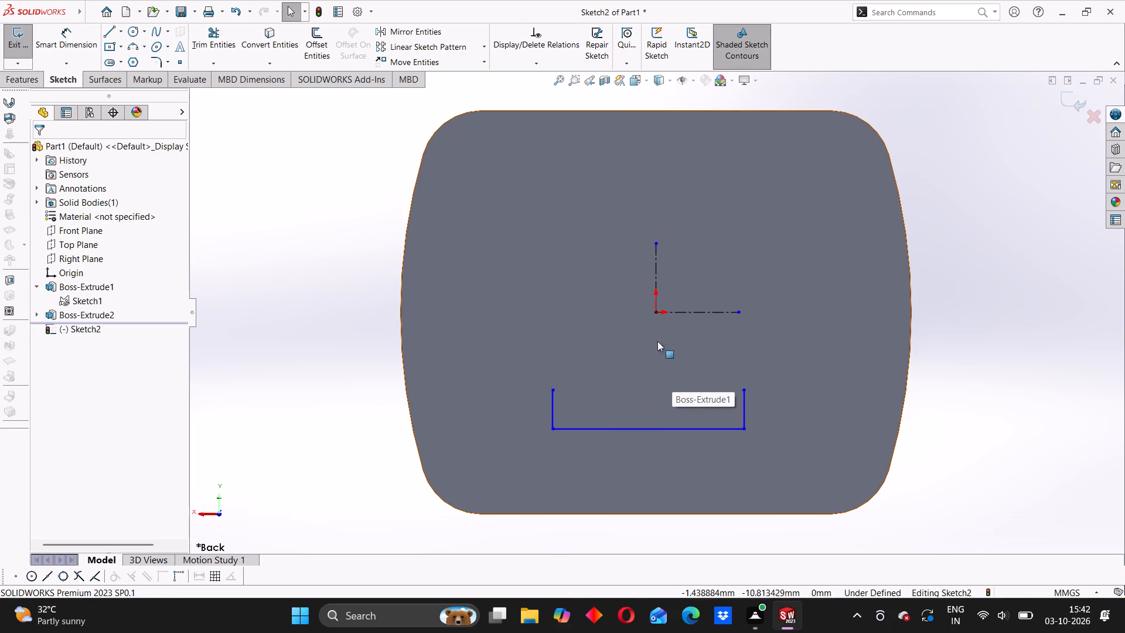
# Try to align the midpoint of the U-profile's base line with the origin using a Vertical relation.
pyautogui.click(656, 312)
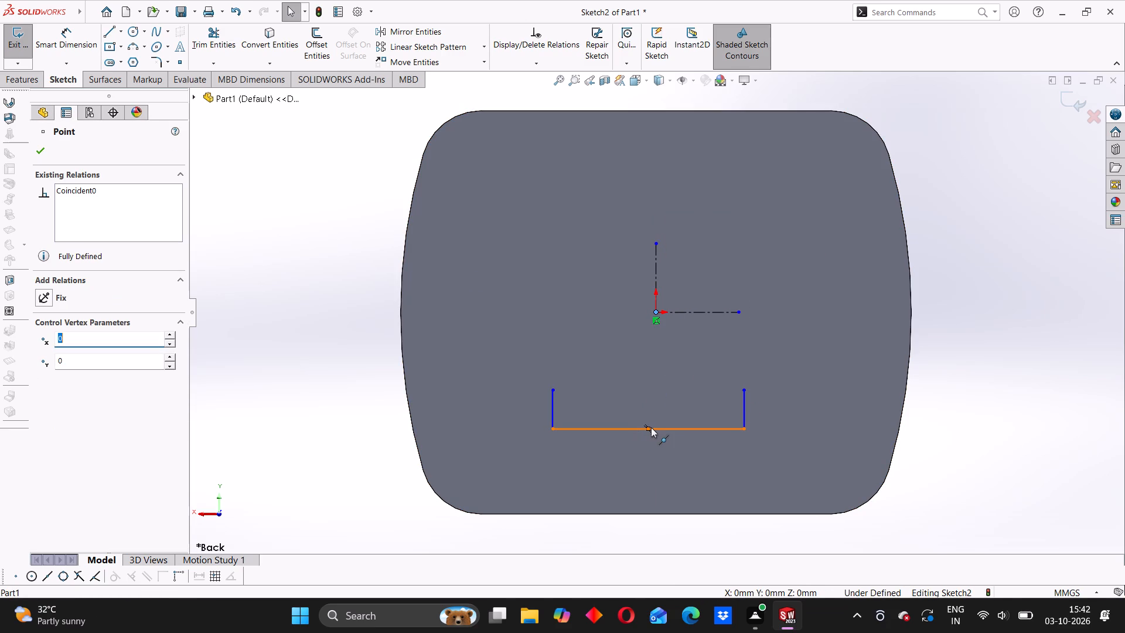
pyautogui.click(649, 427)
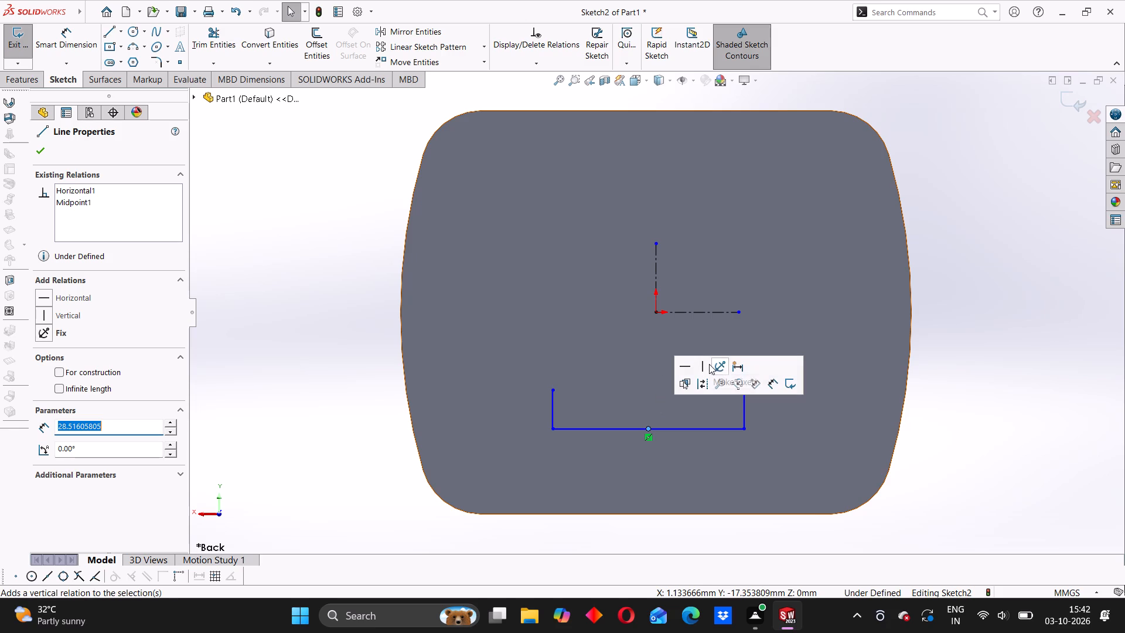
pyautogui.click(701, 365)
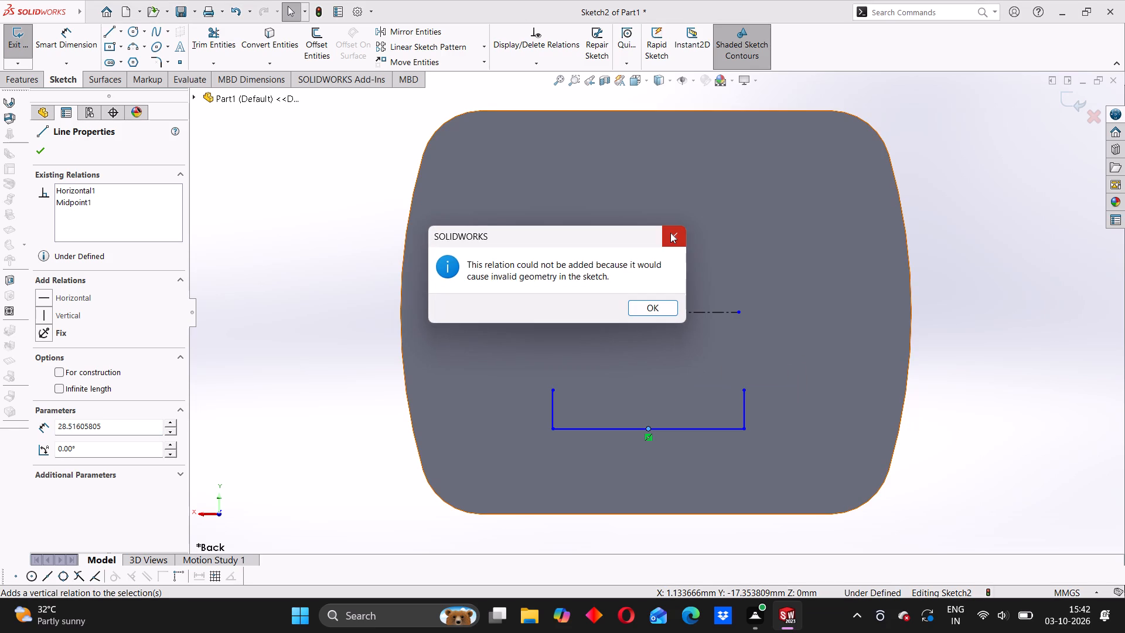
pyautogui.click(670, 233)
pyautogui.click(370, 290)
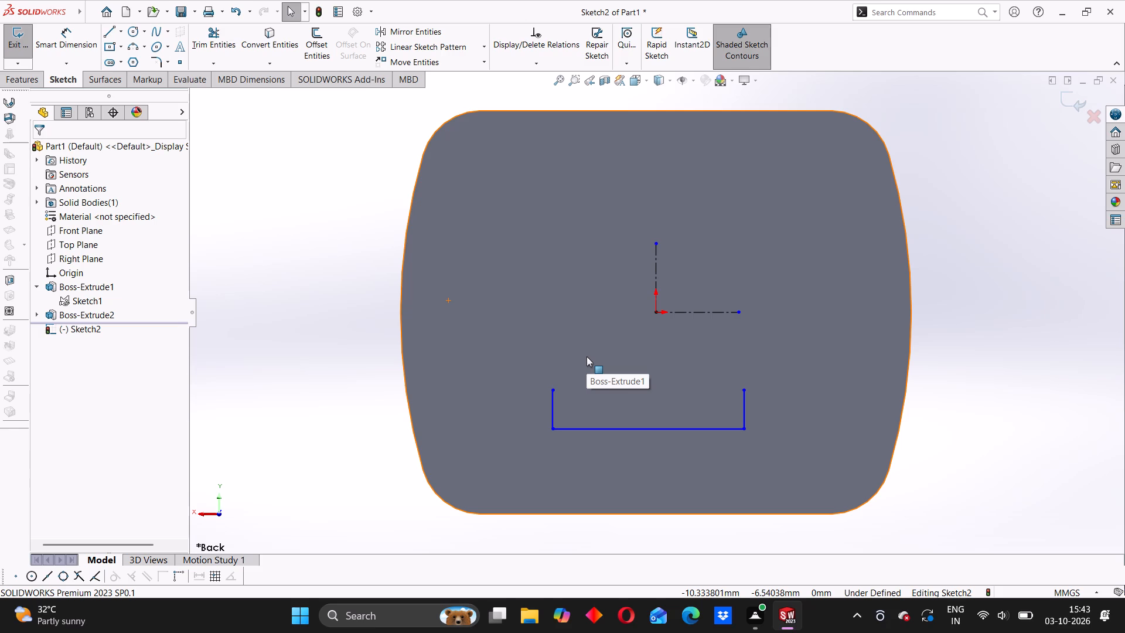
# Make the U-profile's two short side lines symmetric about the vertical centerline.
pyautogui.click(554, 404)
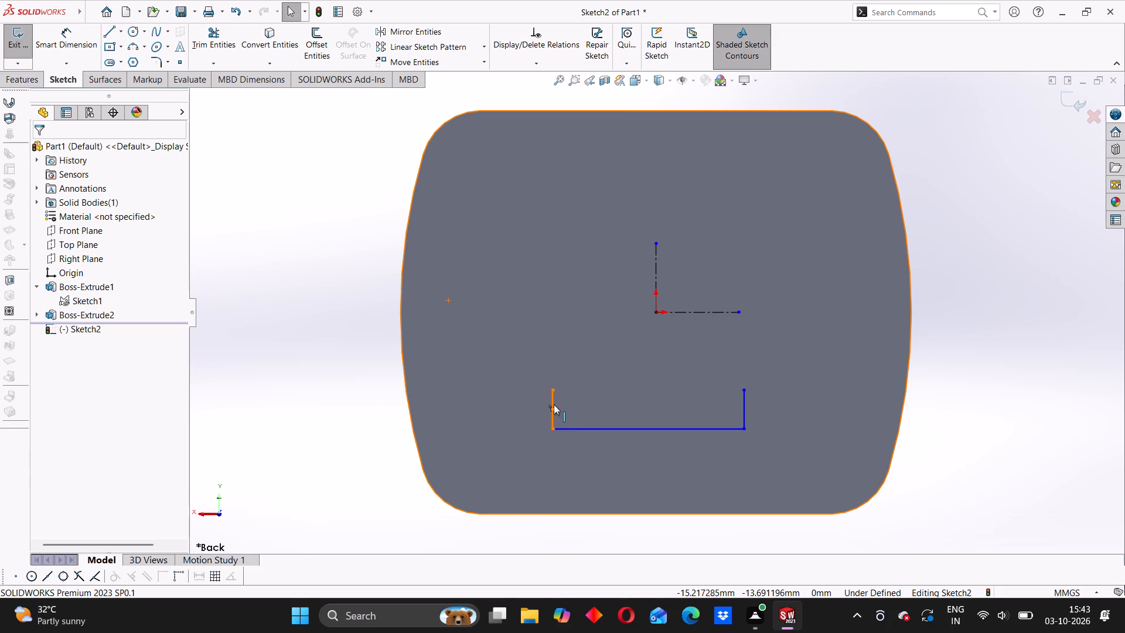
pyautogui.keyDown('ctrl'); pyautogui.click(746, 397); pyautogui.keyUp('ctrl')
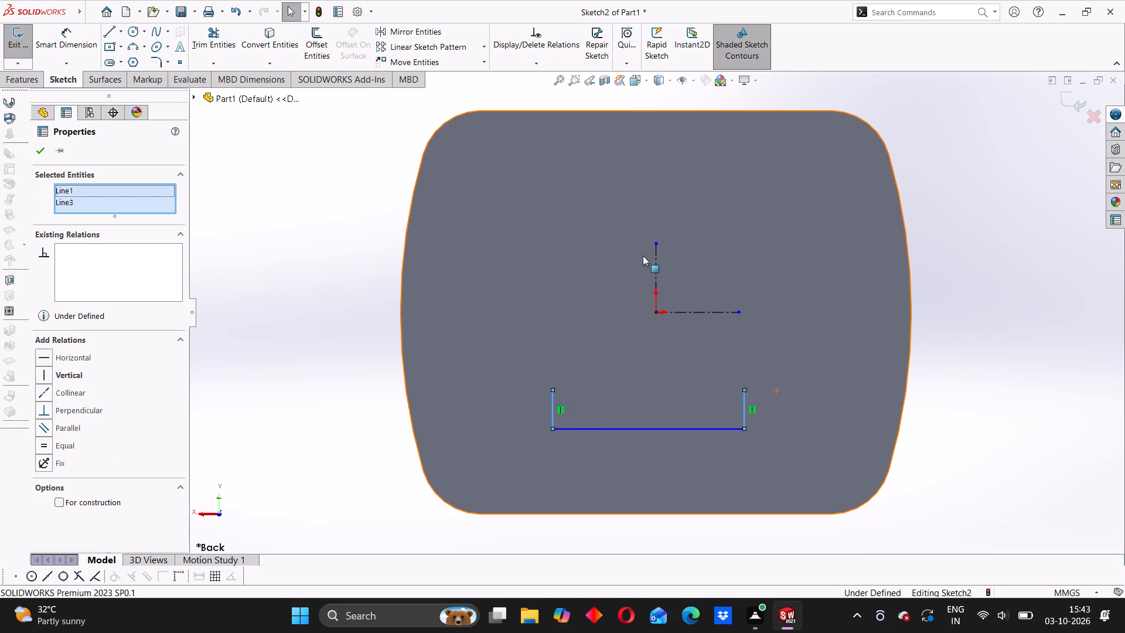
pyautogui.keyDown('ctrl'); pyautogui.rightClick(657, 259); pyautogui.keyUp('ctrl')
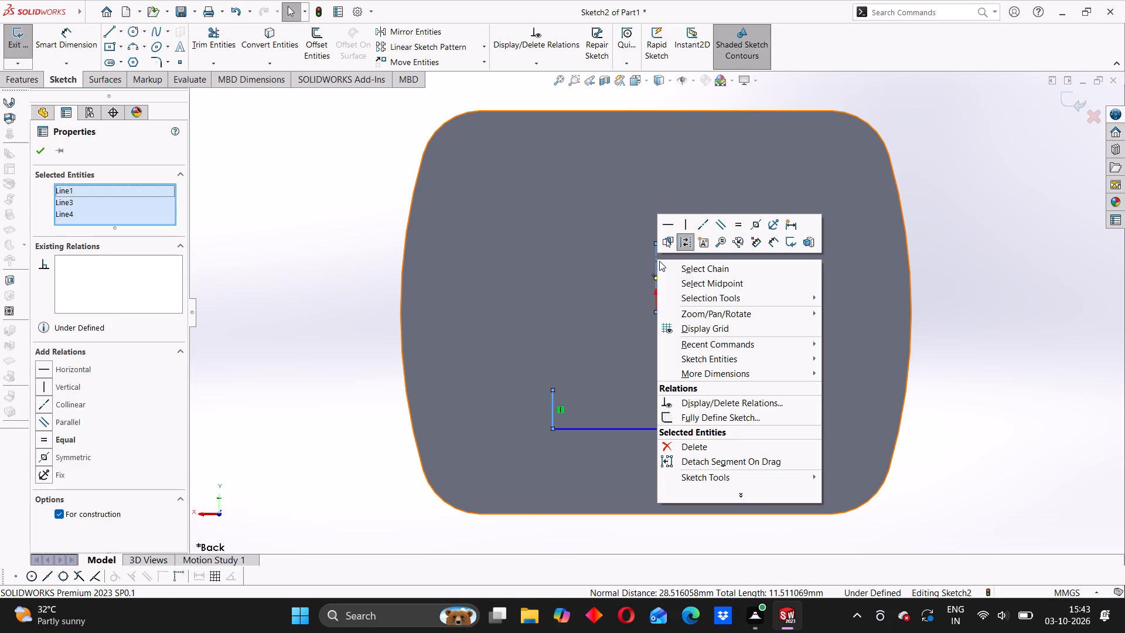
pyautogui.click(757, 227)
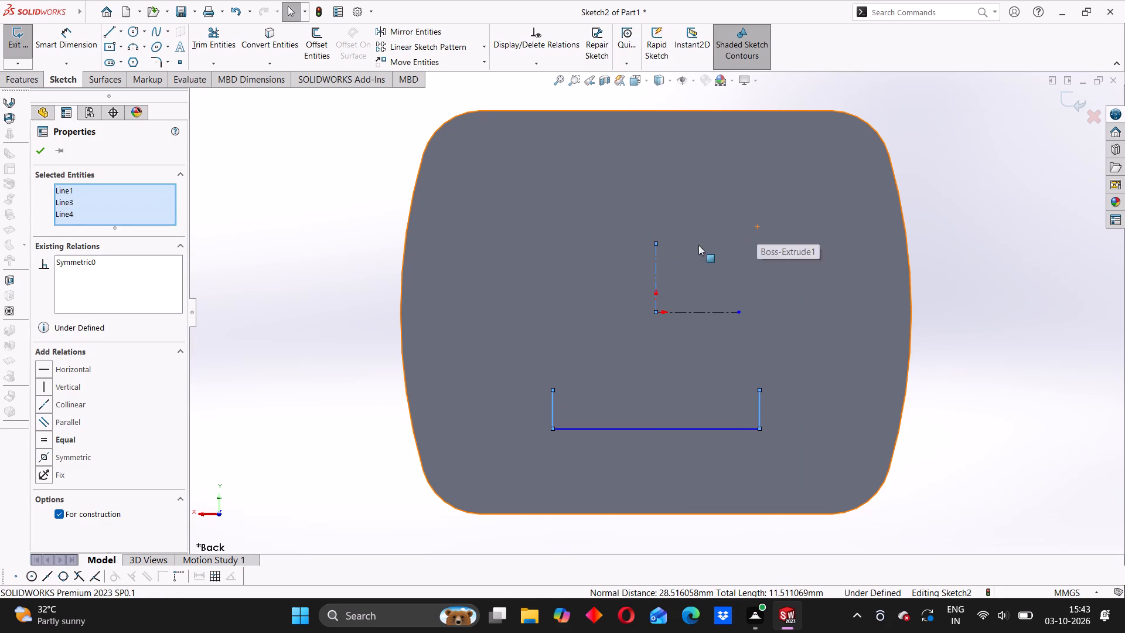
pyautogui.click(44, 149)
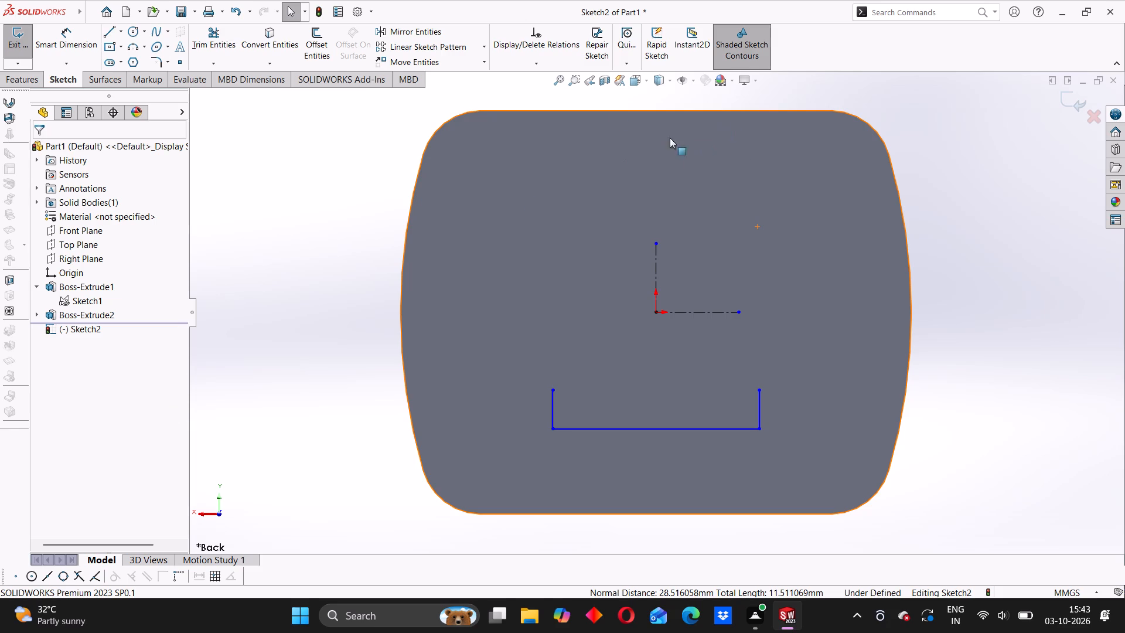
# Mirror the three-line U-profile about the horizontal centerline, keeping the original.
pyautogui.click(422, 26)
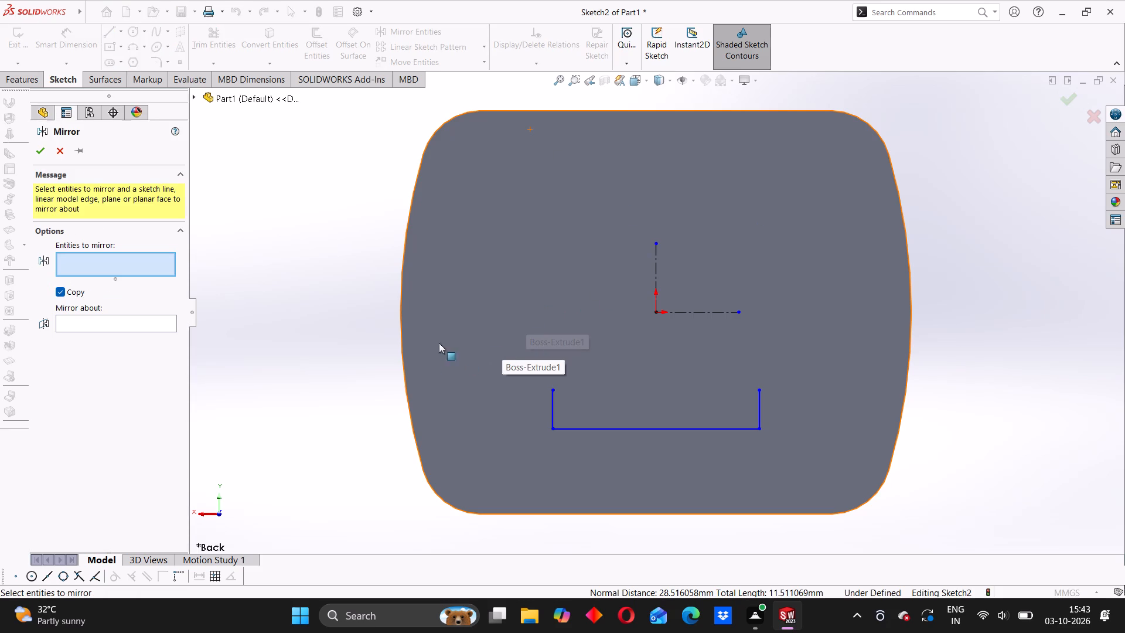
pyautogui.moveTo(465, 329); pyautogui.dragTo(787, 338)
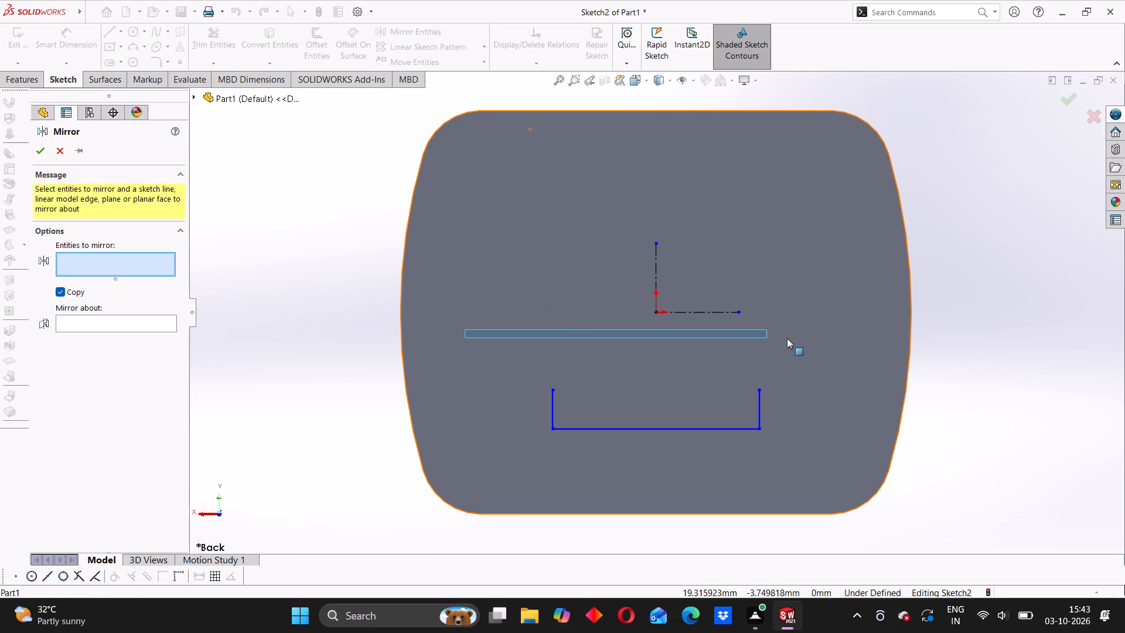
pyautogui.moveTo(787, 338); pyautogui.dragTo(822, 471)
pyautogui.click(128, 349)
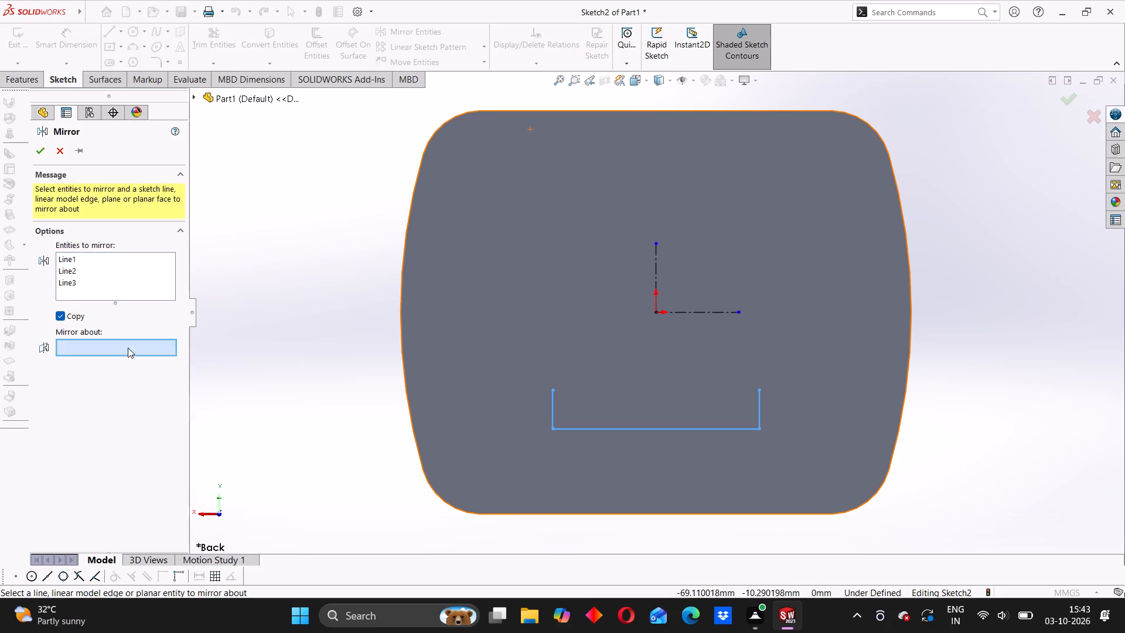
pyautogui.click(698, 309)
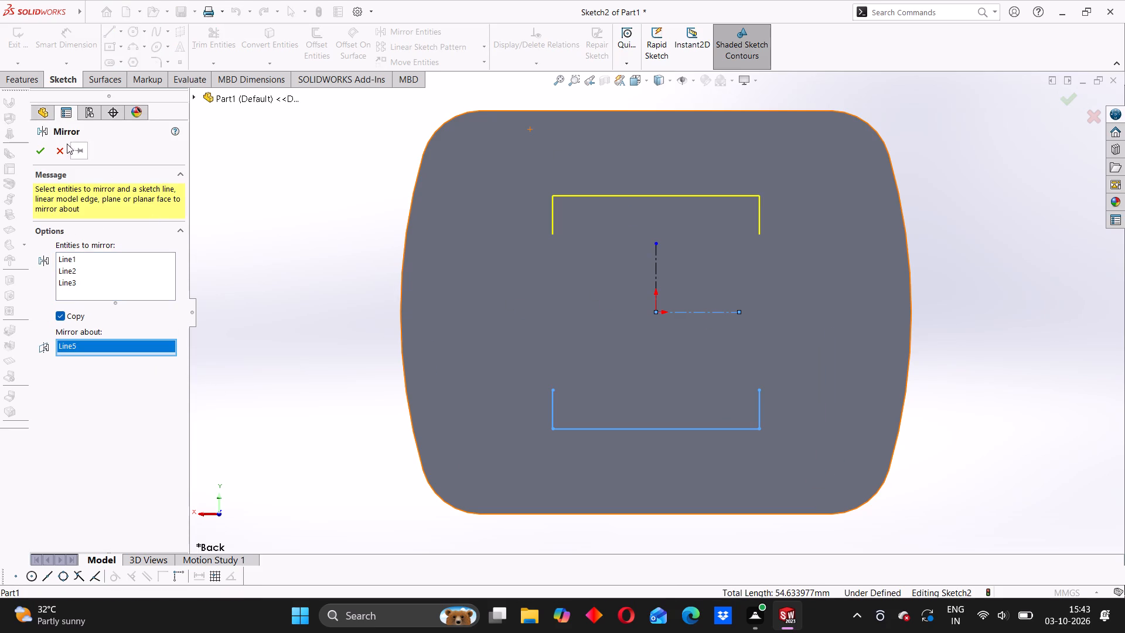
pyautogui.click(35, 148)
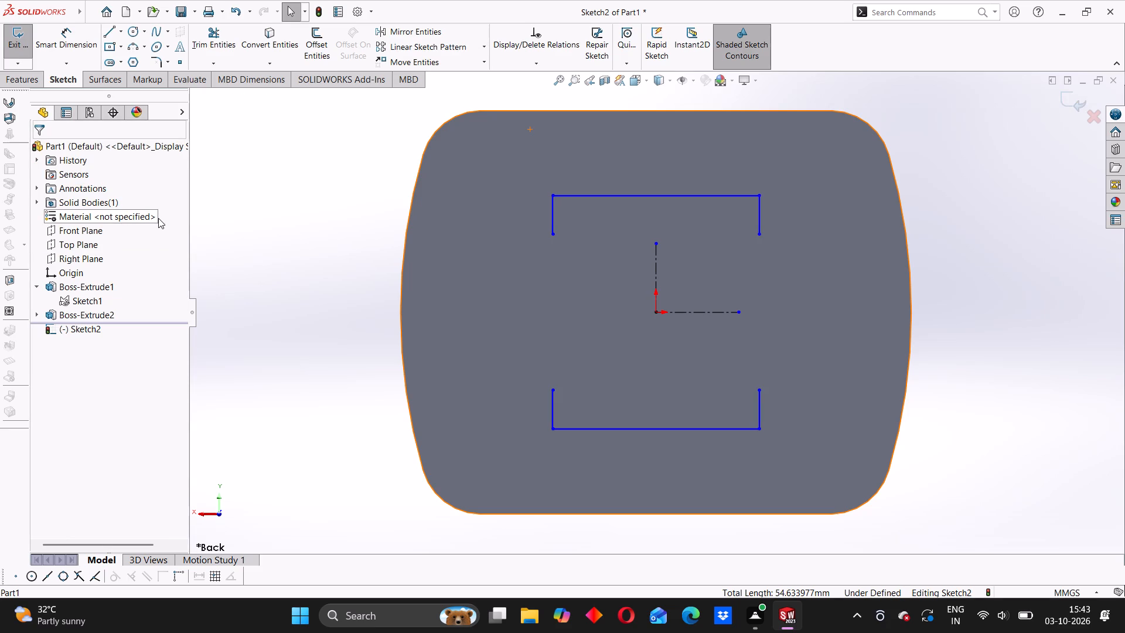
# Draw an outward-bulging three-point arc of about 11.6 mm radius joining the left open ends of the two U-profiles.
pyautogui.click(127, 43)
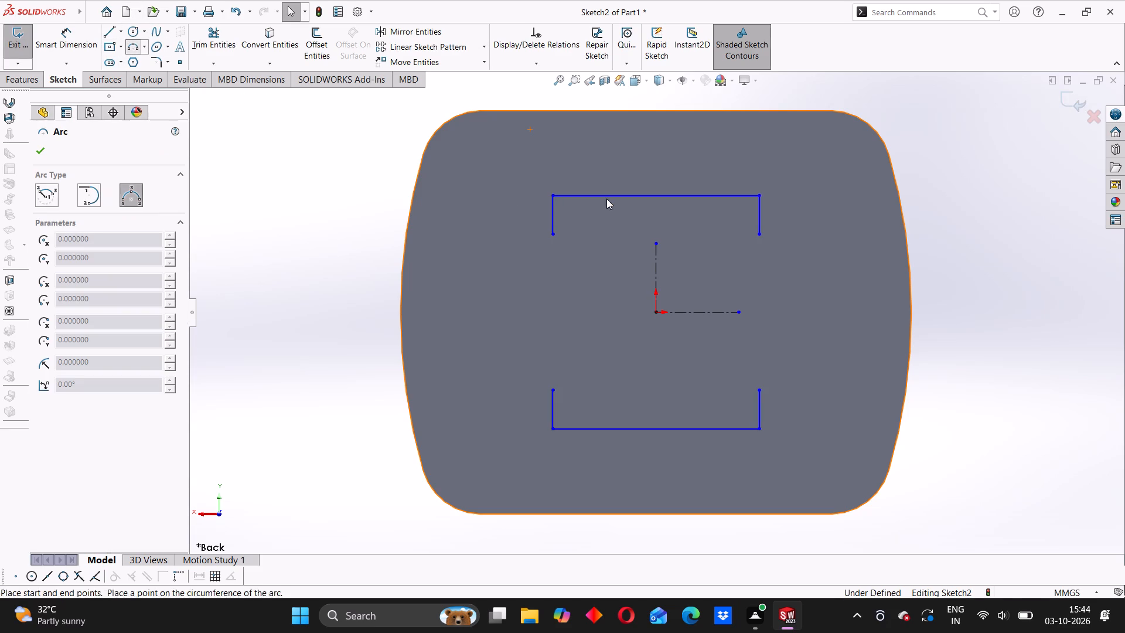
pyautogui.click(551, 237)
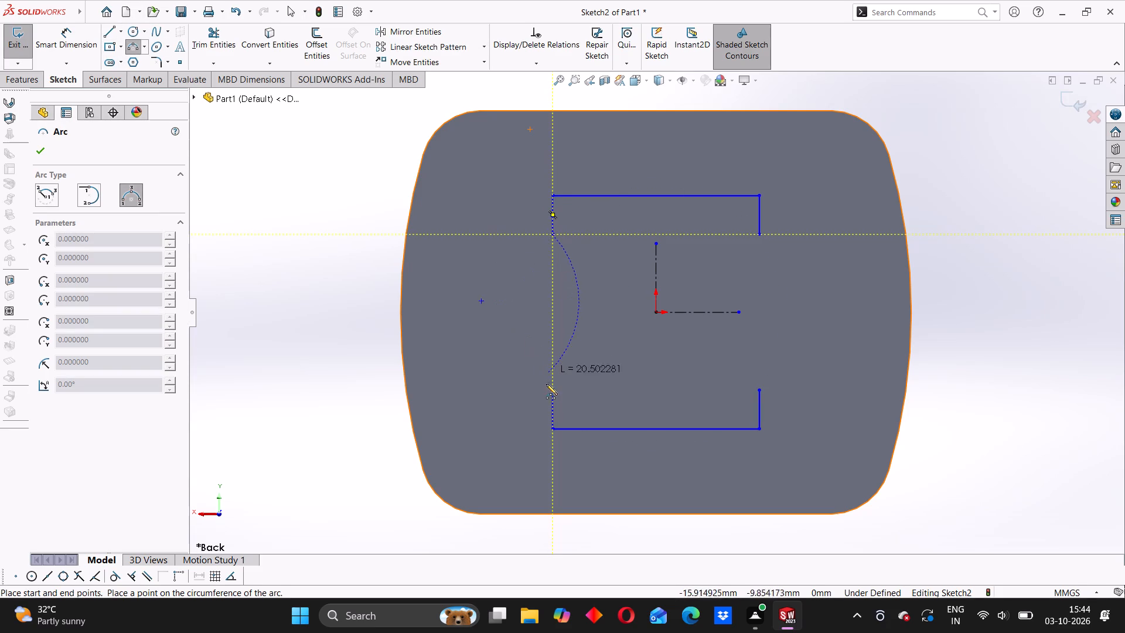
pyautogui.click(552, 391)
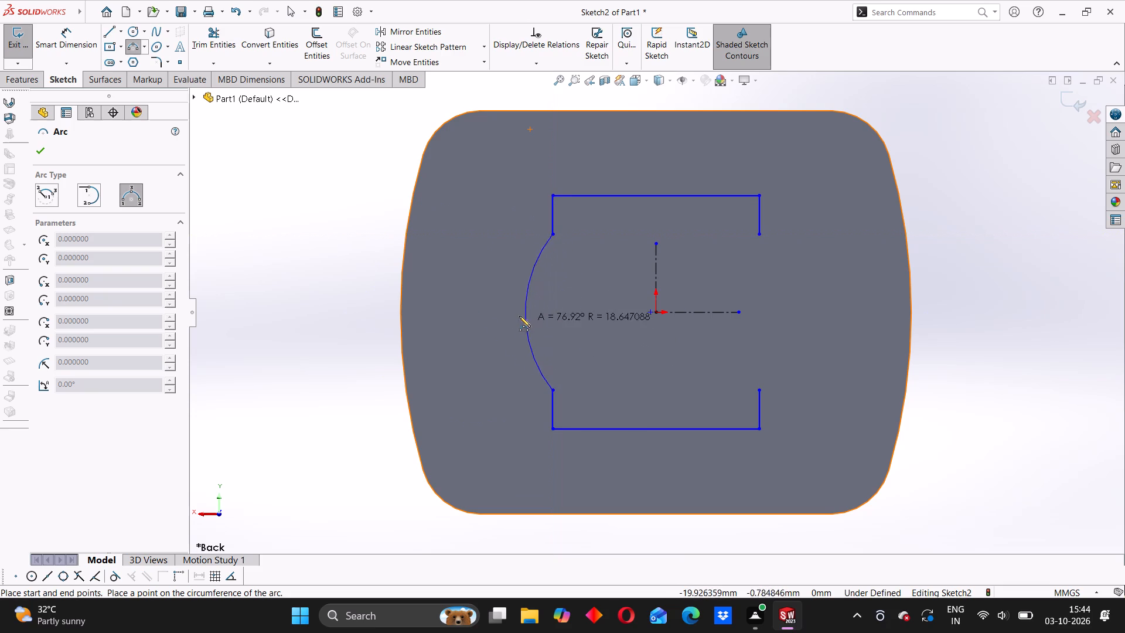
pyautogui.click(478, 292)
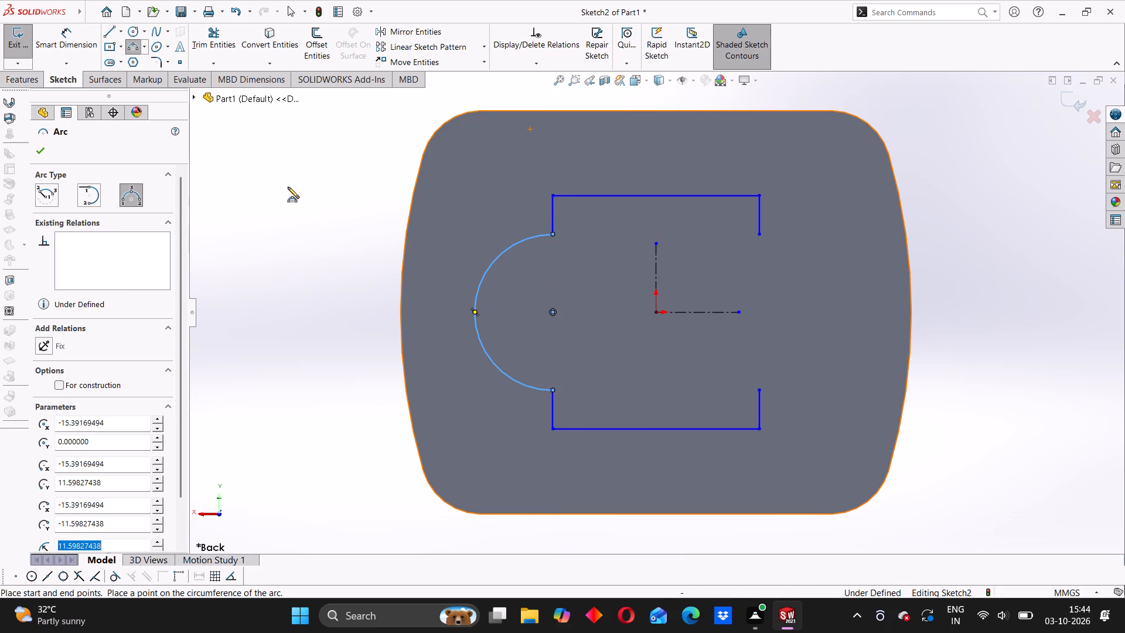
pyautogui.rightClick(288, 186)
pyautogui.click(315, 199)
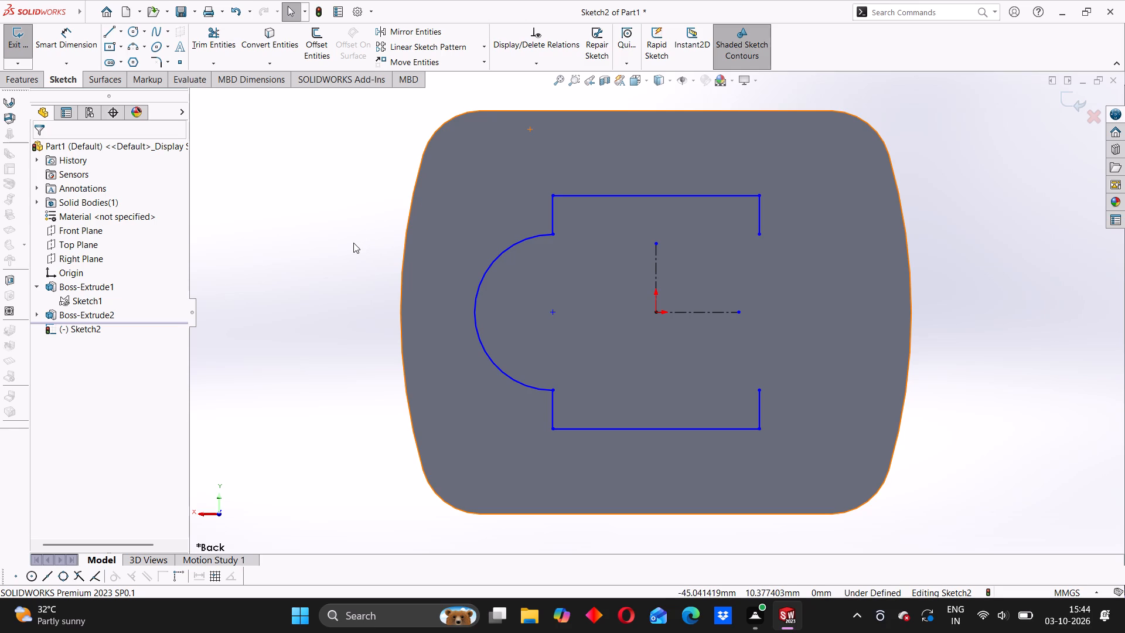
# Add a Coincident relation between the arc's centre point and the upper U-profile's left side line.
pyautogui.click(548, 311)
pyautogui.click(295, 248)
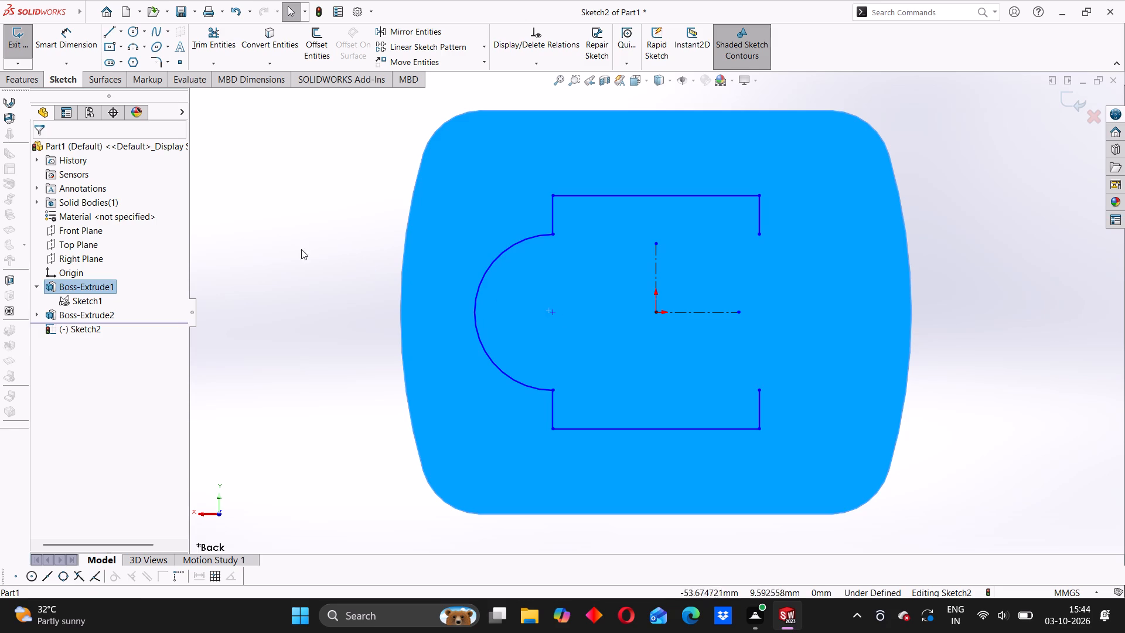
pyautogui.click(554, 312)
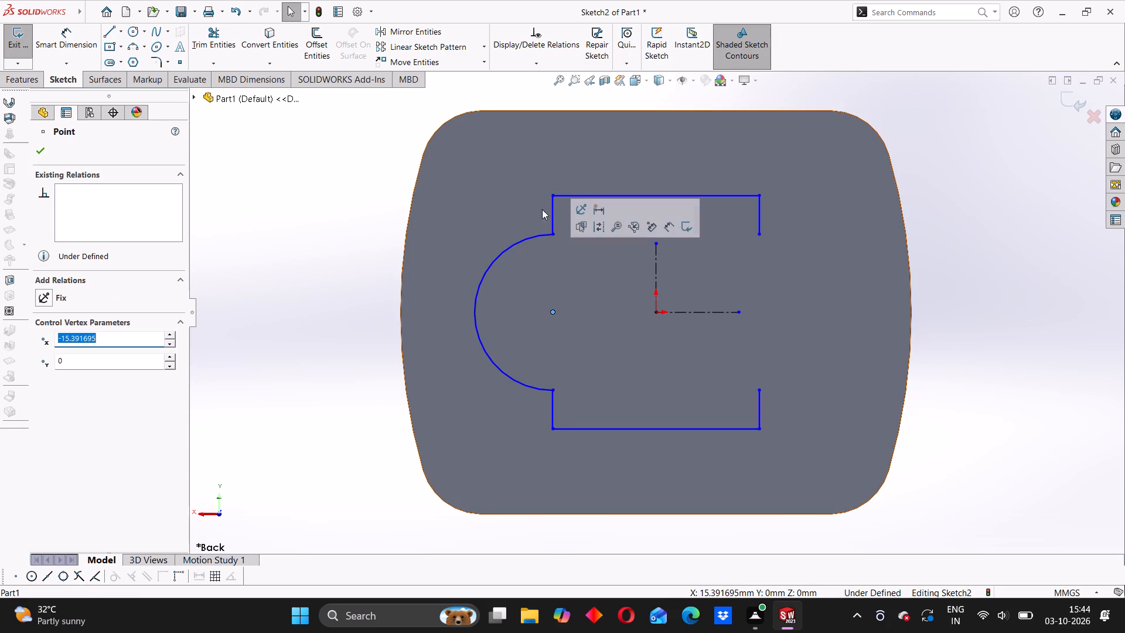
pyautogui.keyDown('ctrl'); pyautogui.click(554, 212); pyautogui.keyUp('ctrl')
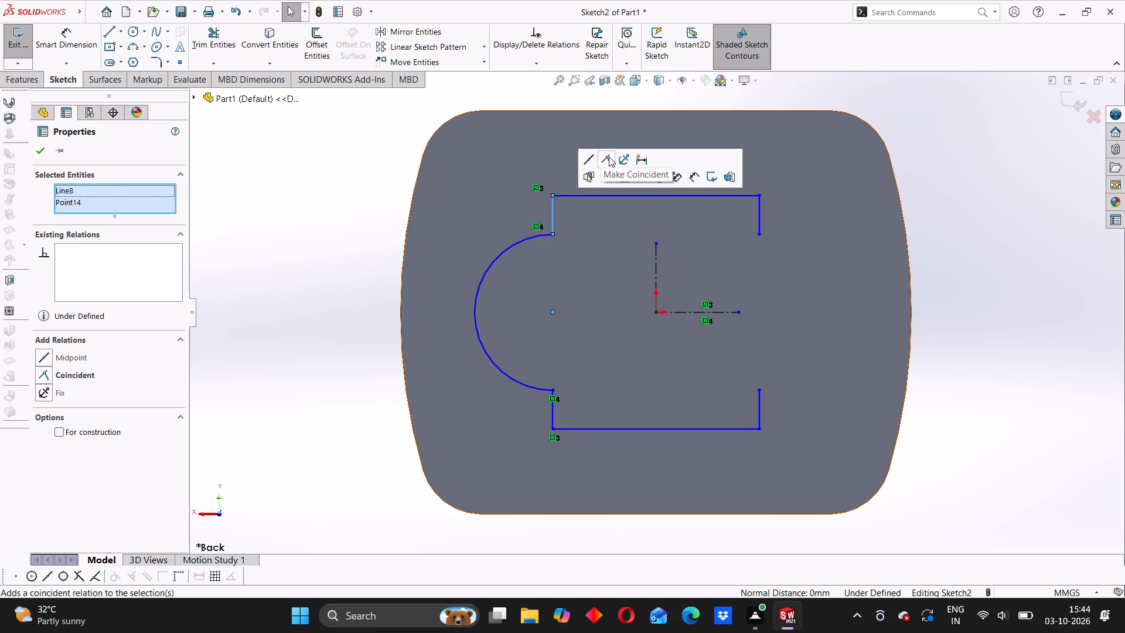
pyautogui.click(609, 156)
pyautogui.click(335, 225)
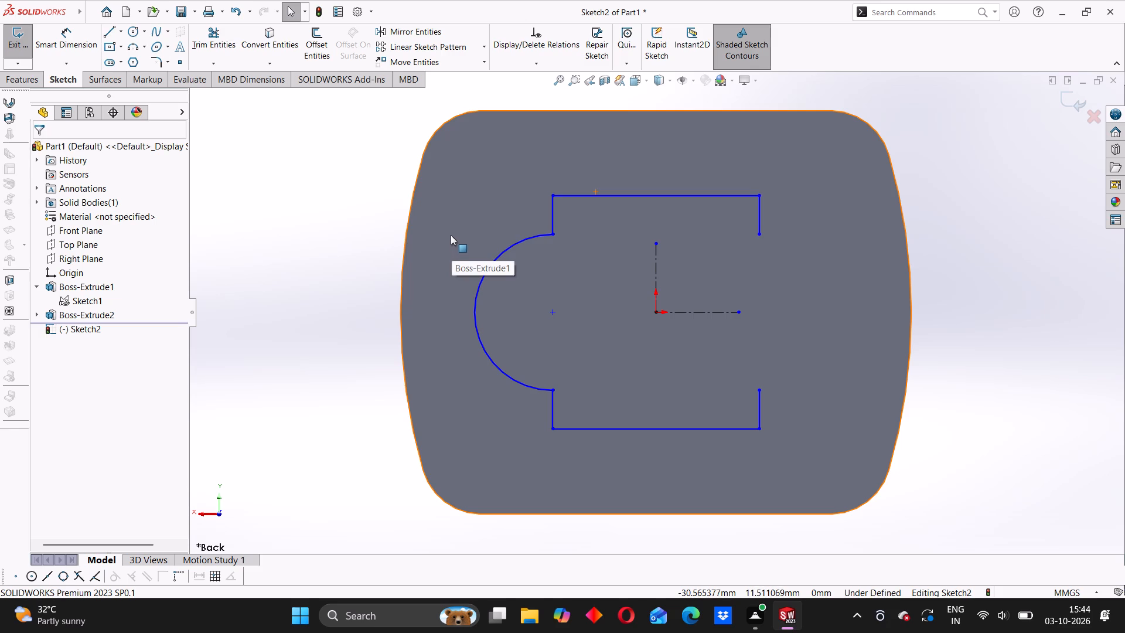
# Mirror the arc about the vertical centerline to close the opposite side of the profile.
pyautogui.click(400, 30)
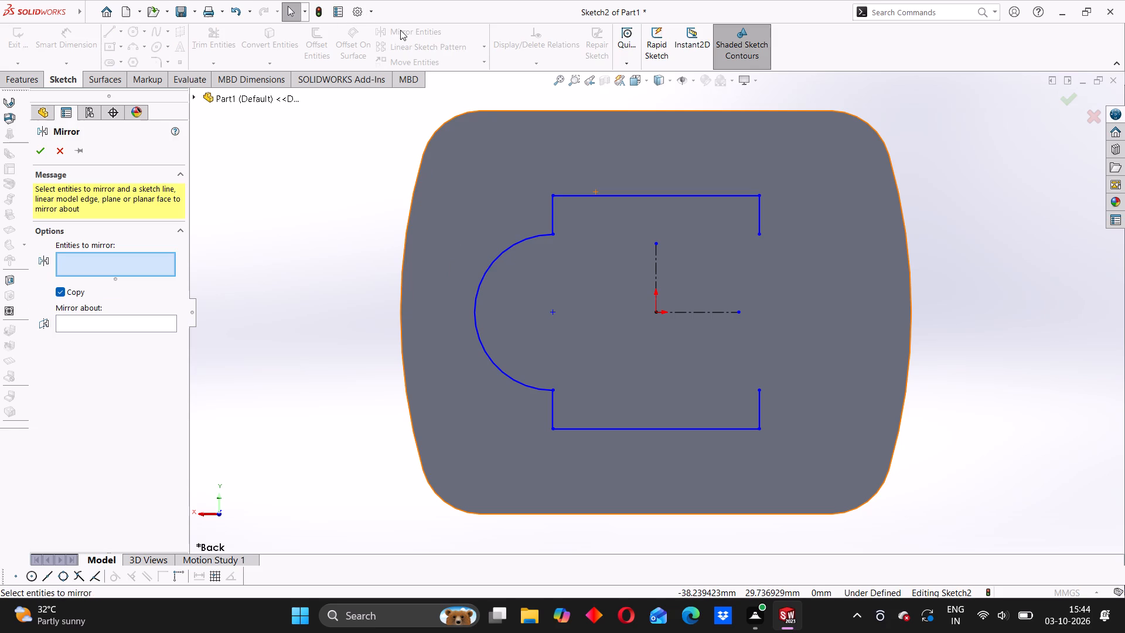
pyautogui.click(506, 253)
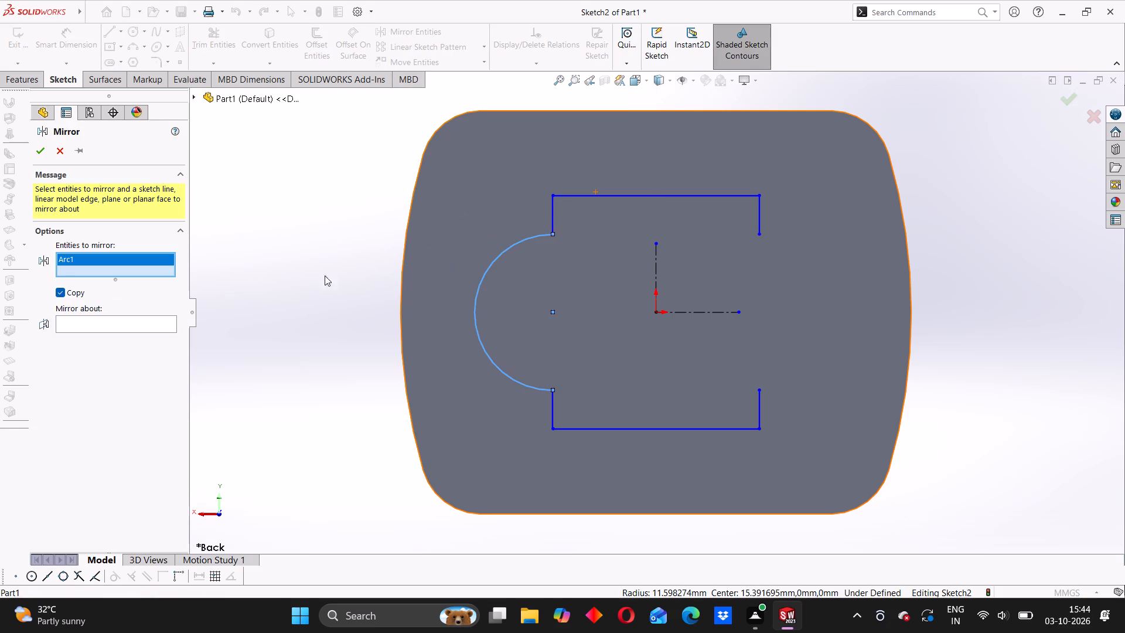
pyautogui.click(149, 320)
pyautogui.click(657, 268)
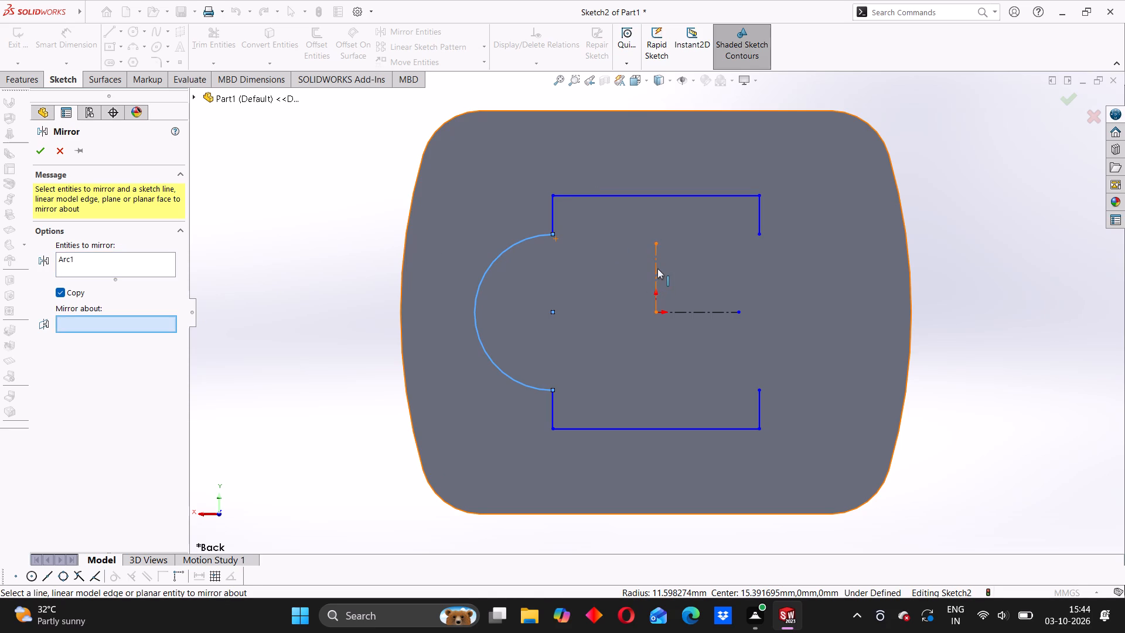
pyautogui.click(42, 145)
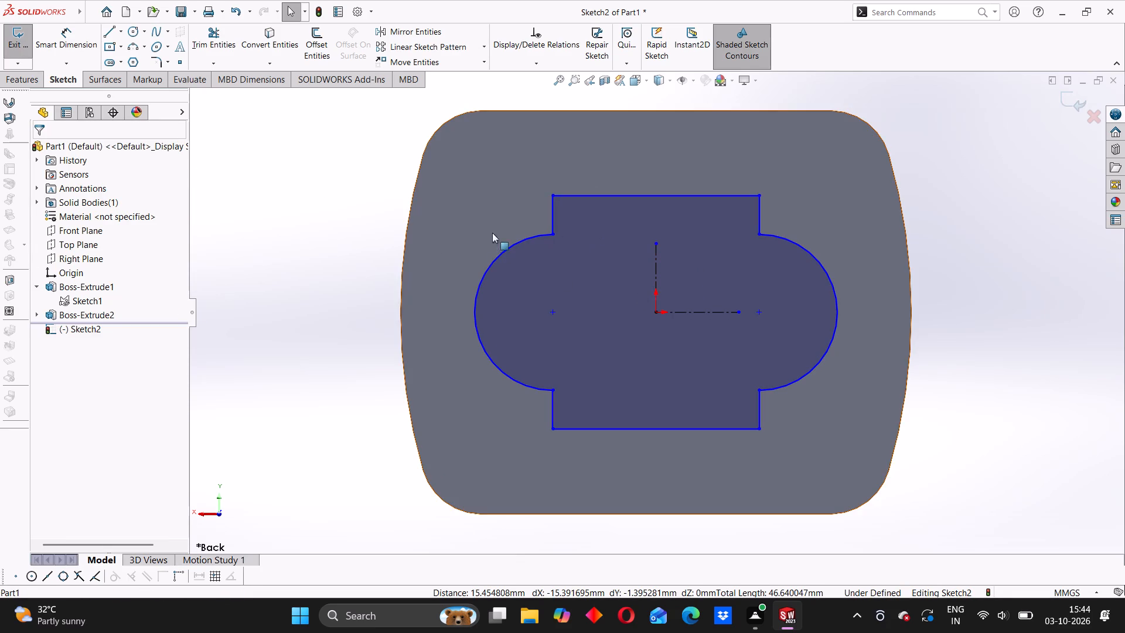
# Dimension the profile's bottom horizontal line to 22 mm.
pyautogui.click(65, 41)
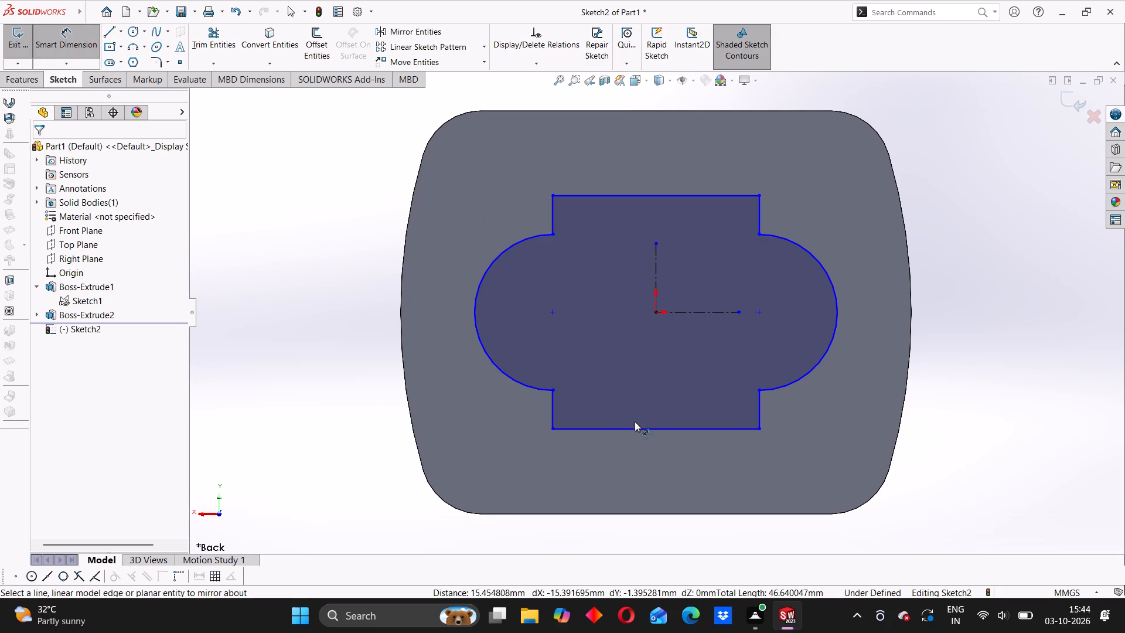
pyautogui.moveTo(636, 427); pyautogui.dragTo(637, 435)
pyautogui.click(630, 455)
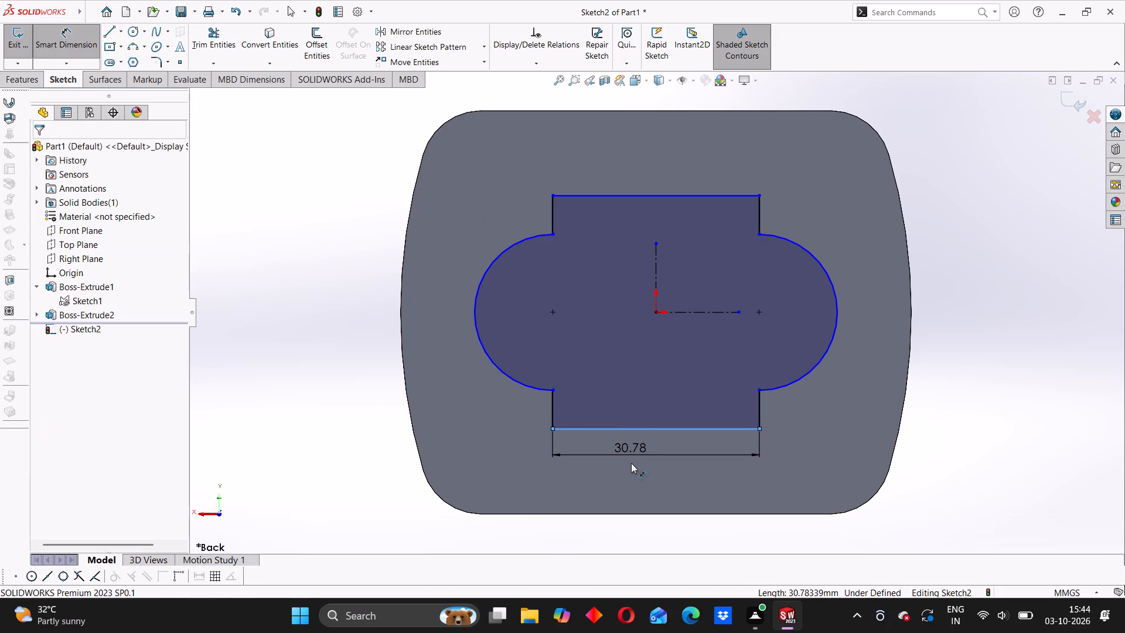
pyautogui.write('22')
pyautogui.press('Return')
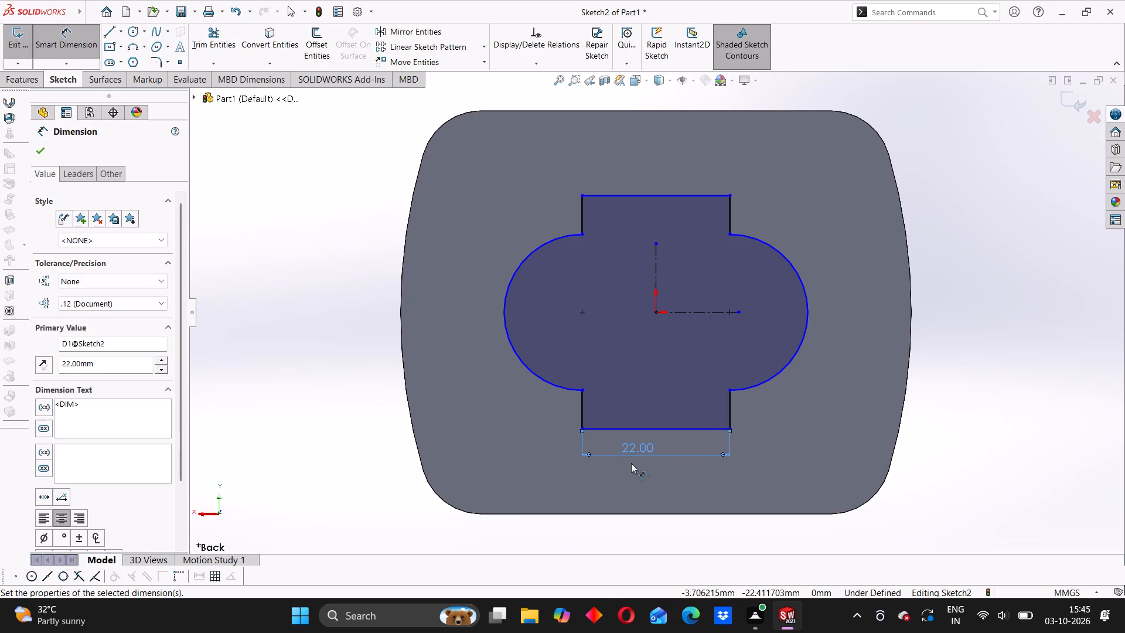
# Dimension the overall height between the profile's top and bottom horizontal lines to 52 mm.
pyautogui.click(682, 191)
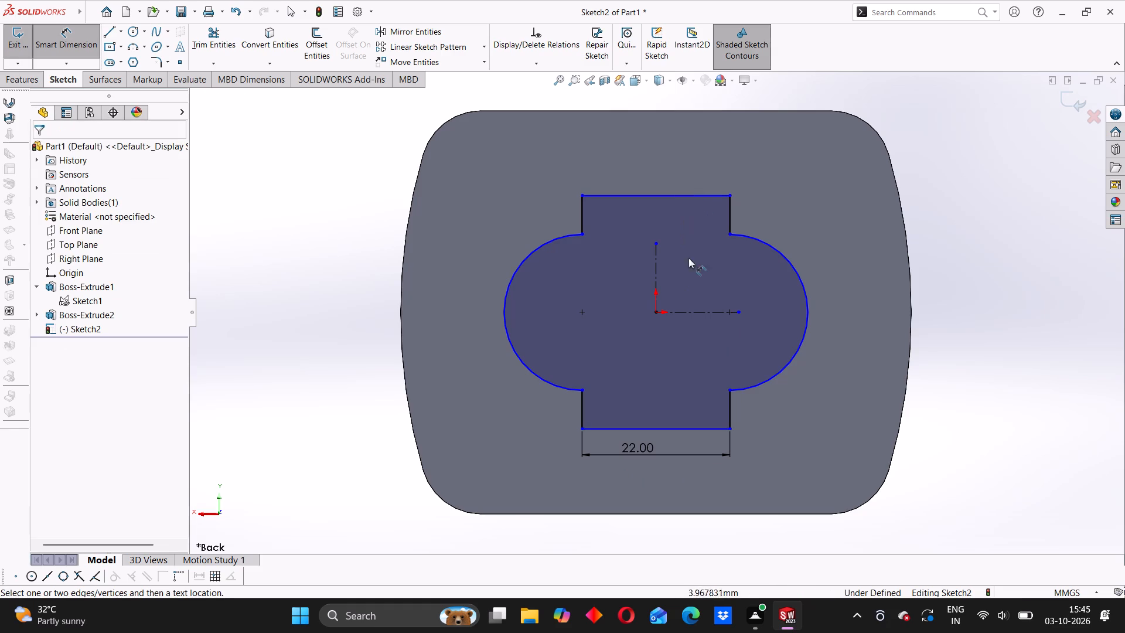
pyautogui.click(683, 199)
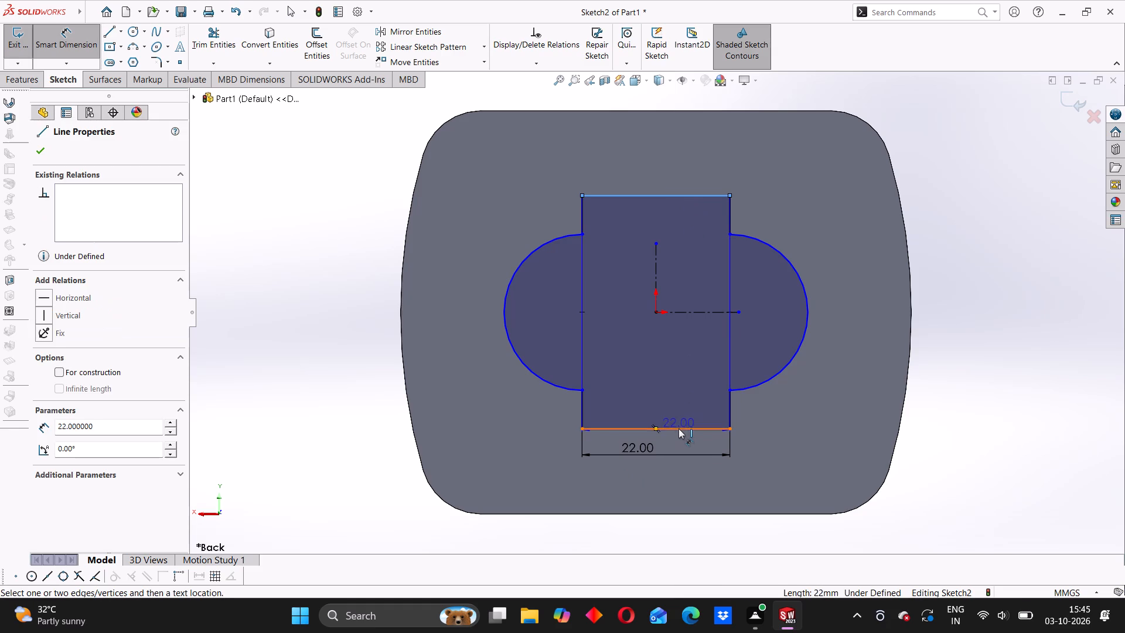
pyautogui.click(679, 428)
pyautogui.click(841, 341)
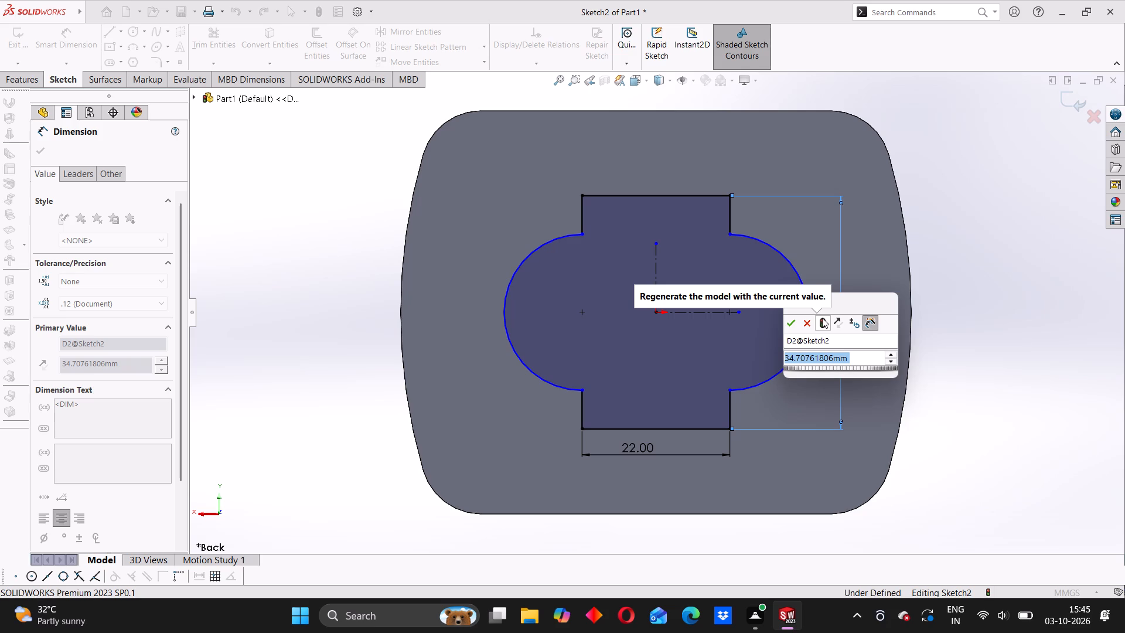
pyautogui.write('52')
pyautogui.press('Return')
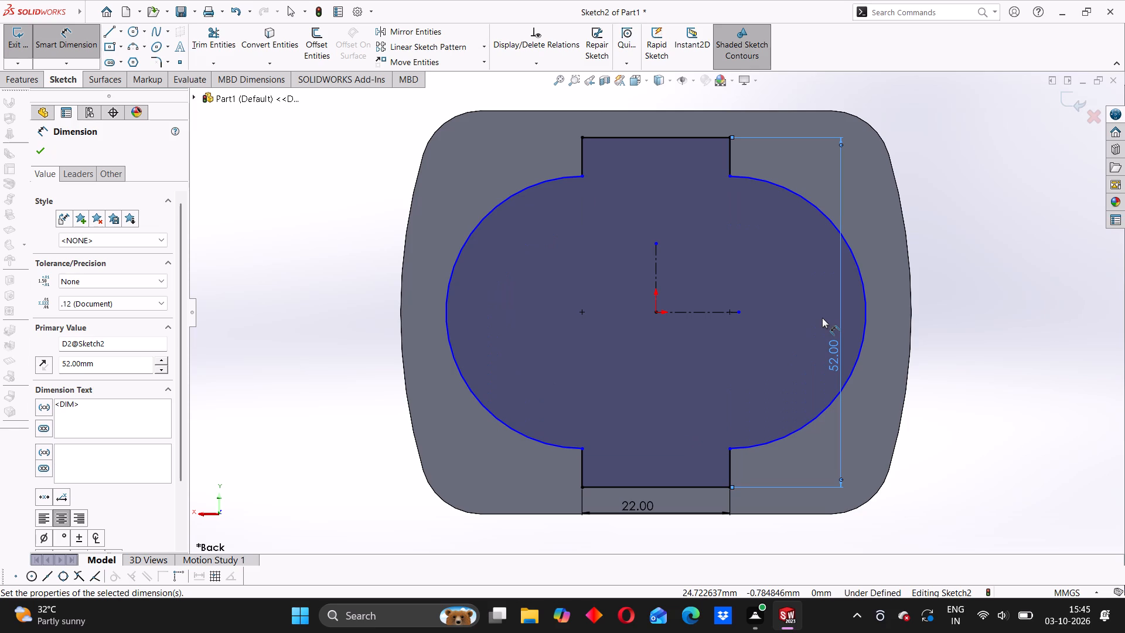
# Dimension the left arc's radius to 20 mm and finish dimensioning.
pyautogui.click(455, 271)
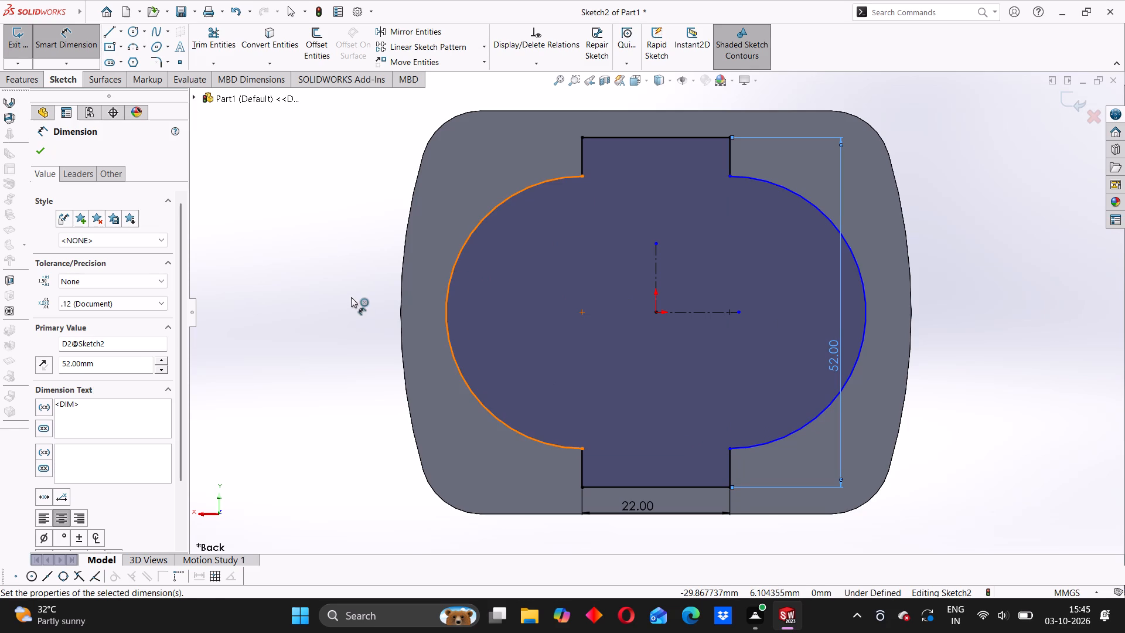
pyautogui.click(332, 299)
pyautogui.write('20')
pyautogui.press('Return')
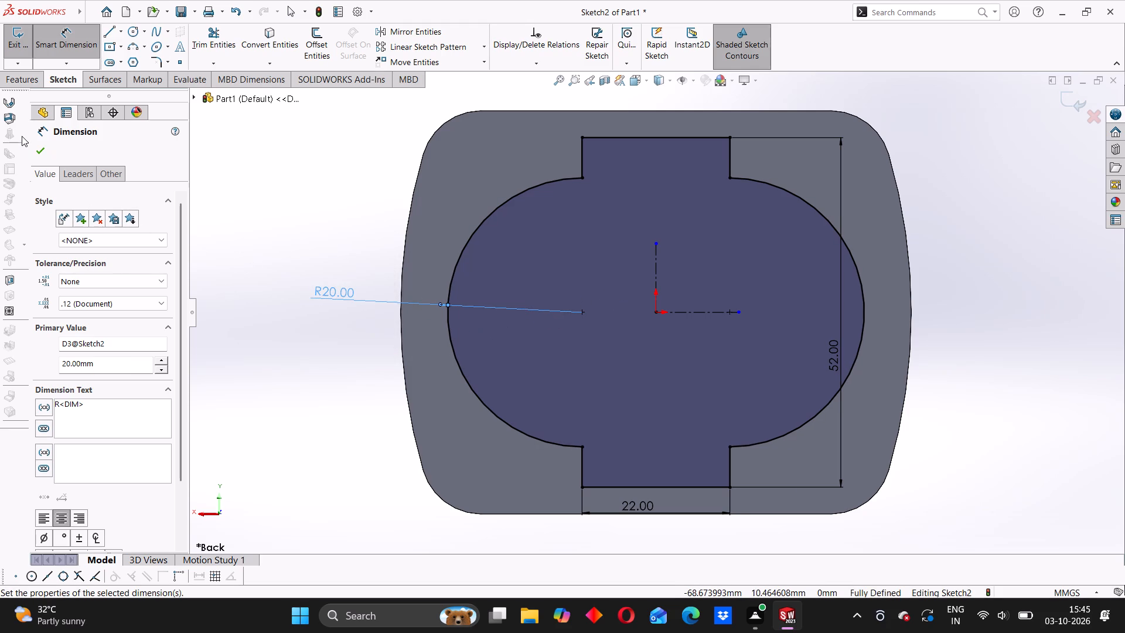
pyautogui.click(49, 152)
pyautogui.click(36, 148)
# Extrude the closed profile sketch as a blind boss 50 mm outward from the base plate, merged with the body.
pyautogui.click(32, 81)
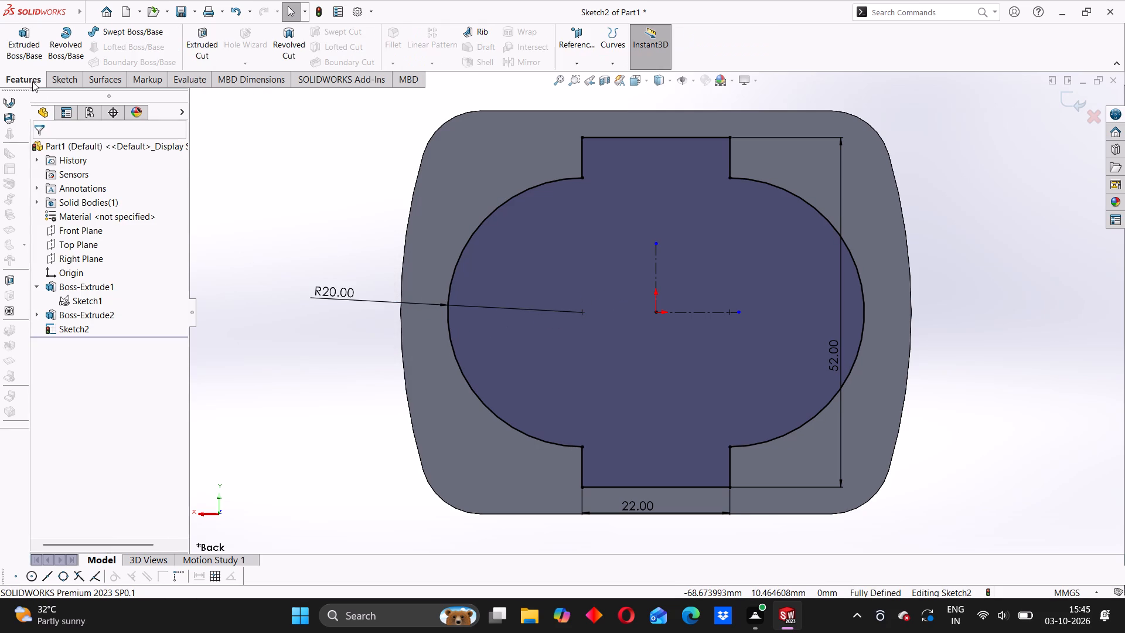
pyautogui.click(31, 48)
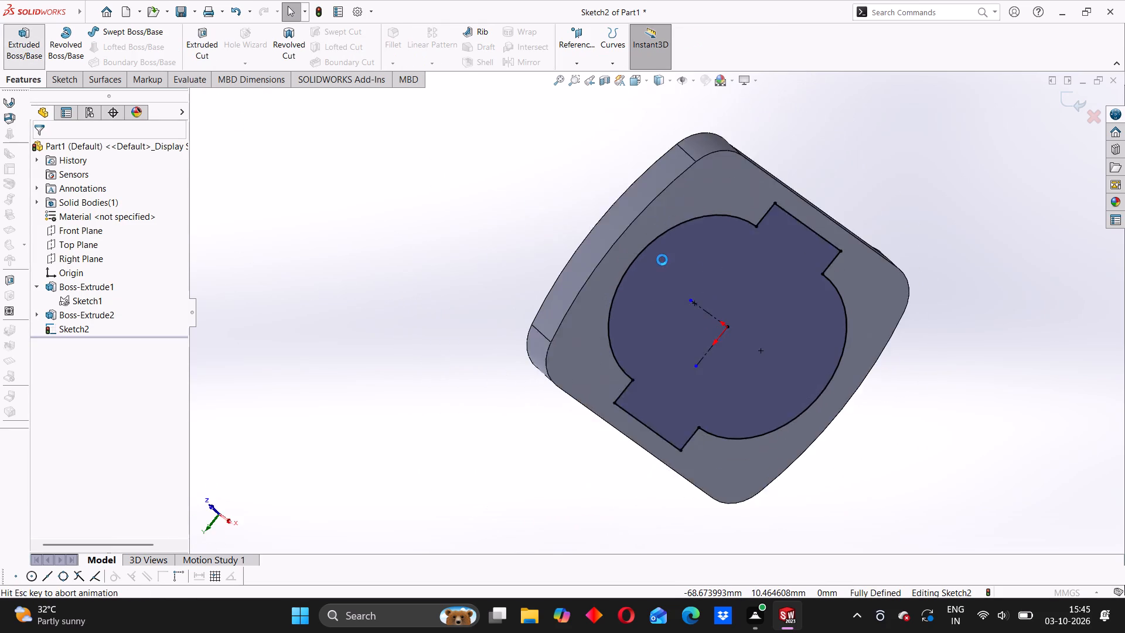
pyautogui.moveTo(711, 261); pyautogui.dragTo(782, 312, button='middle')
pyautogui.scroll(2, 713, 281)
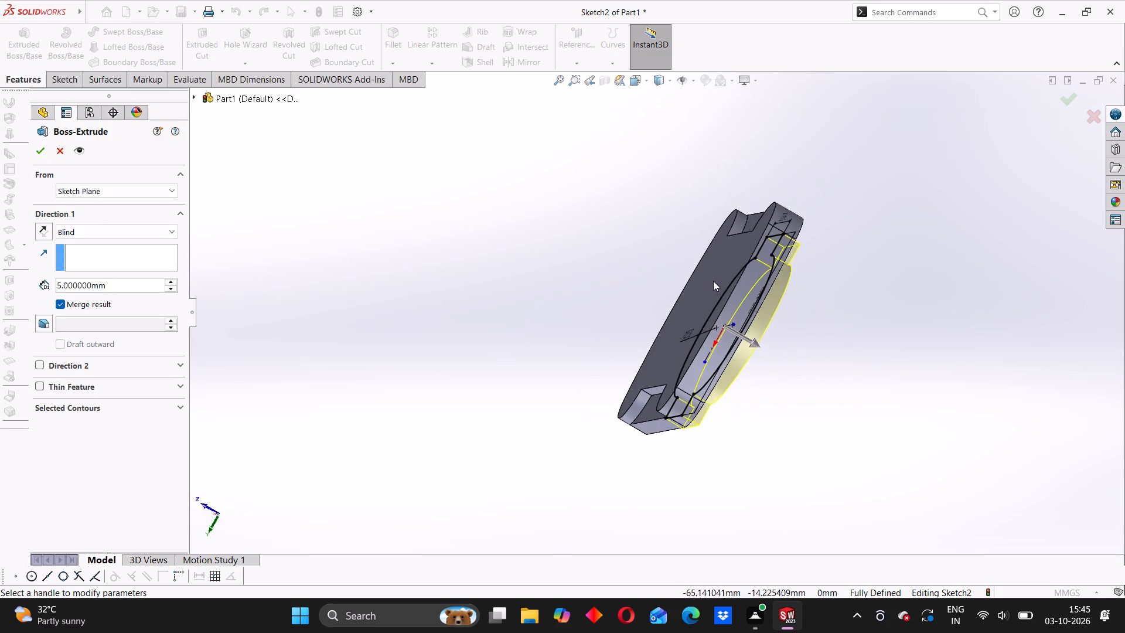
pyautogui.scroll(-3, 778, 270)
pyautogui.moveTo(800, 317); pyautogui.dragTo(758, 293, button='middle')
pyautogui.middleClick(758, 306)
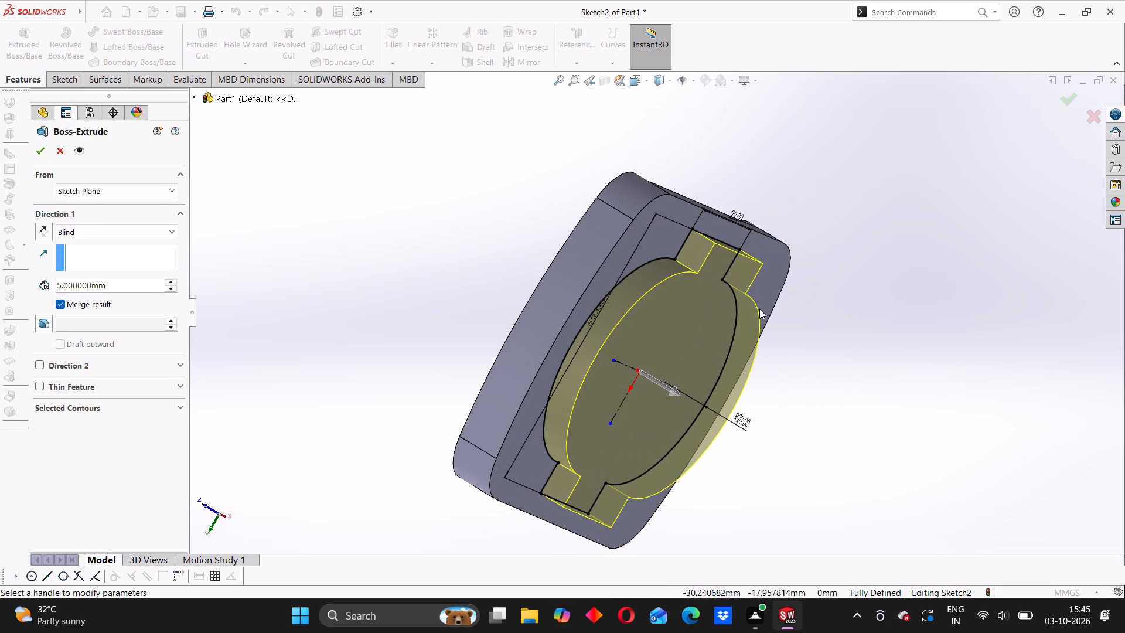
pyautogui.scroll(3, 725, 315)
pyautogui.scroll(-3, 694, 328)
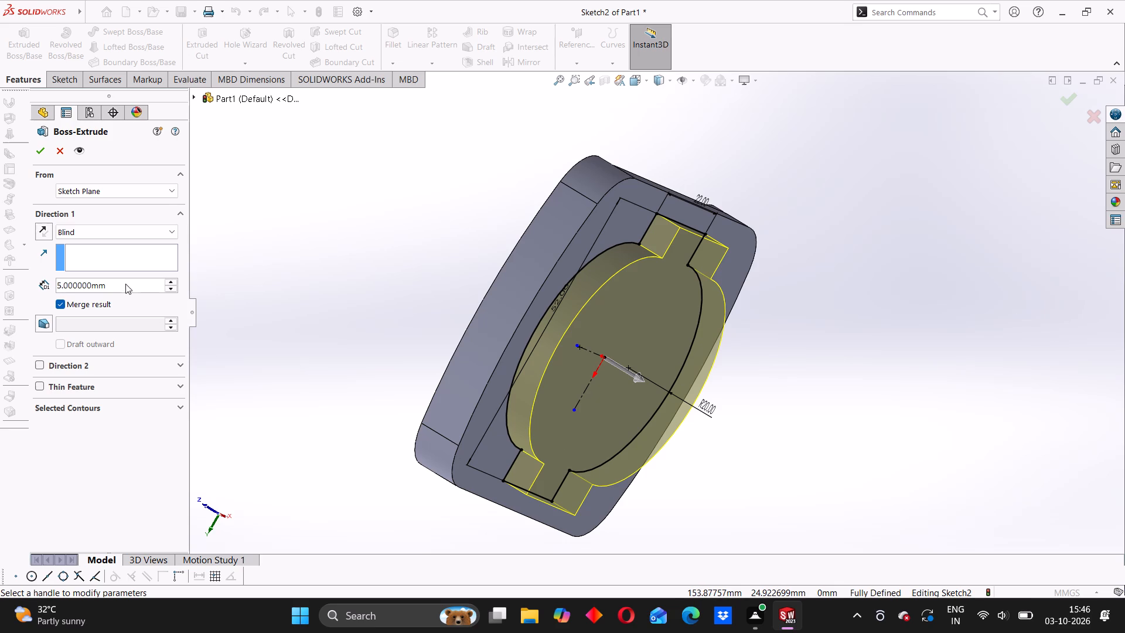
pyautogui.click(104, 286)
pyautogui.moveTo(113, 287); pyautogui.dragTo(108, 287)
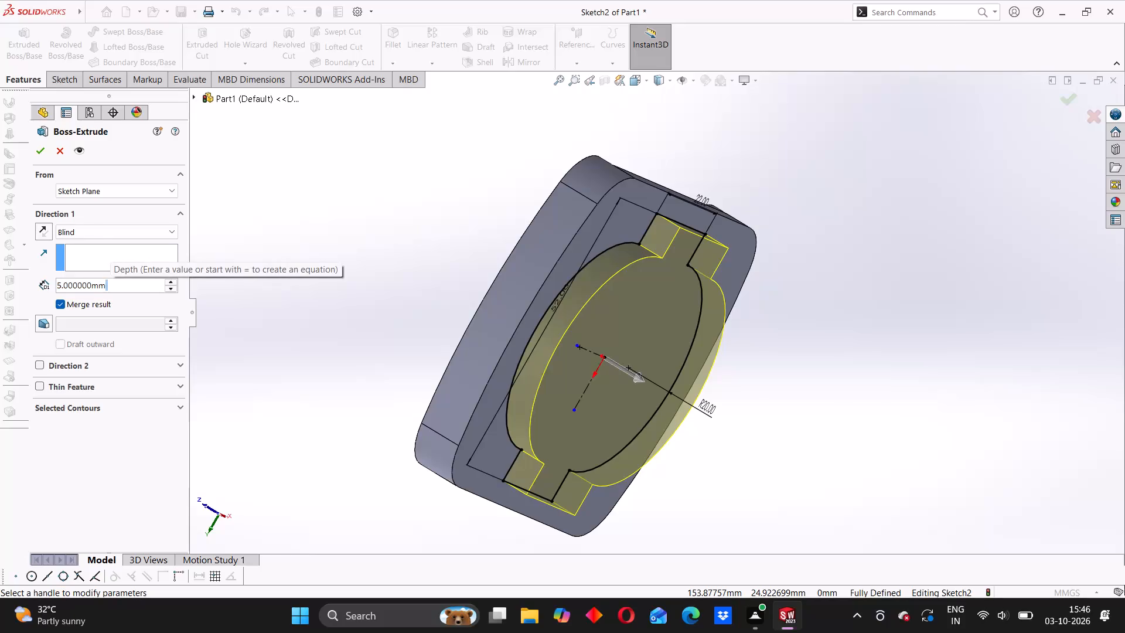
pyautogui.moveTo(108, 287); pyautogui.dragTo(53, 290)
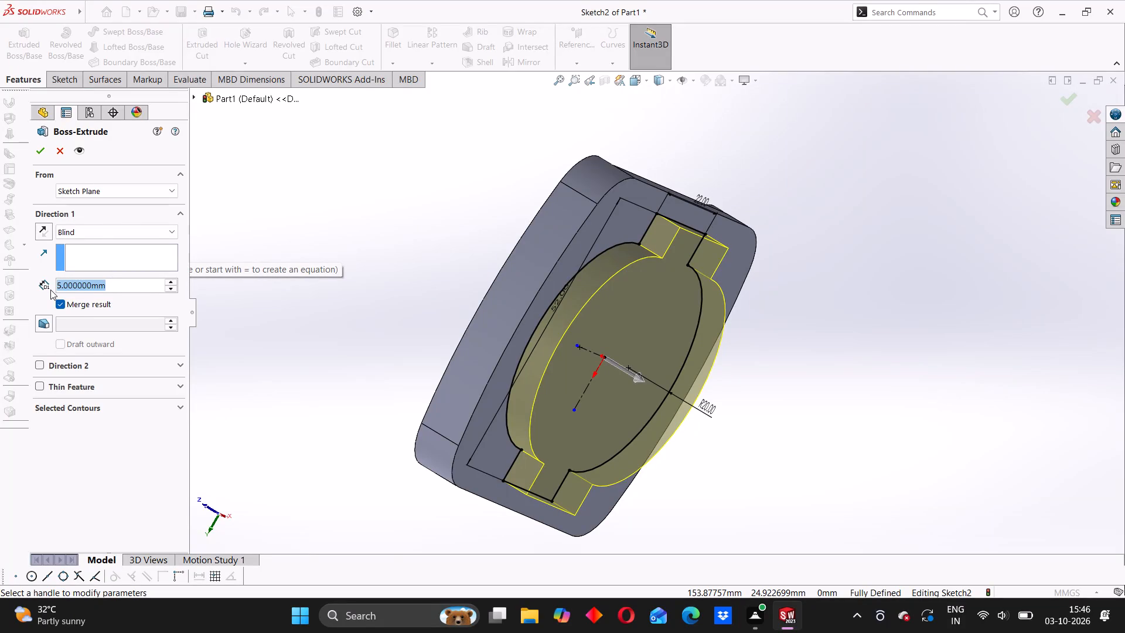
pyautogui.write('50')
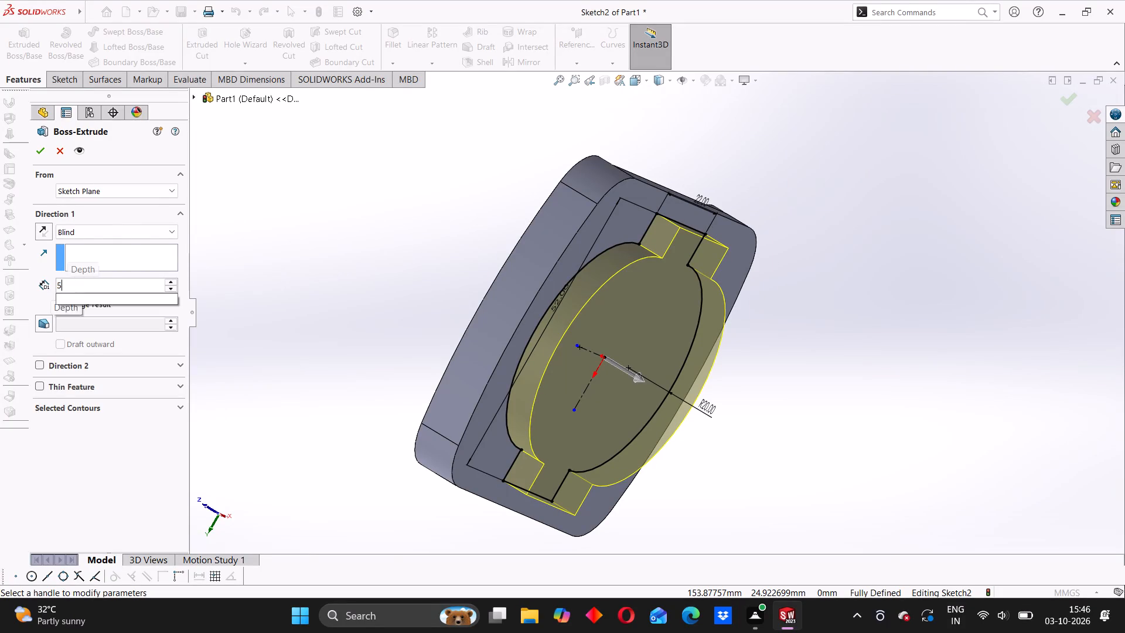
pyautogui.press('Return')
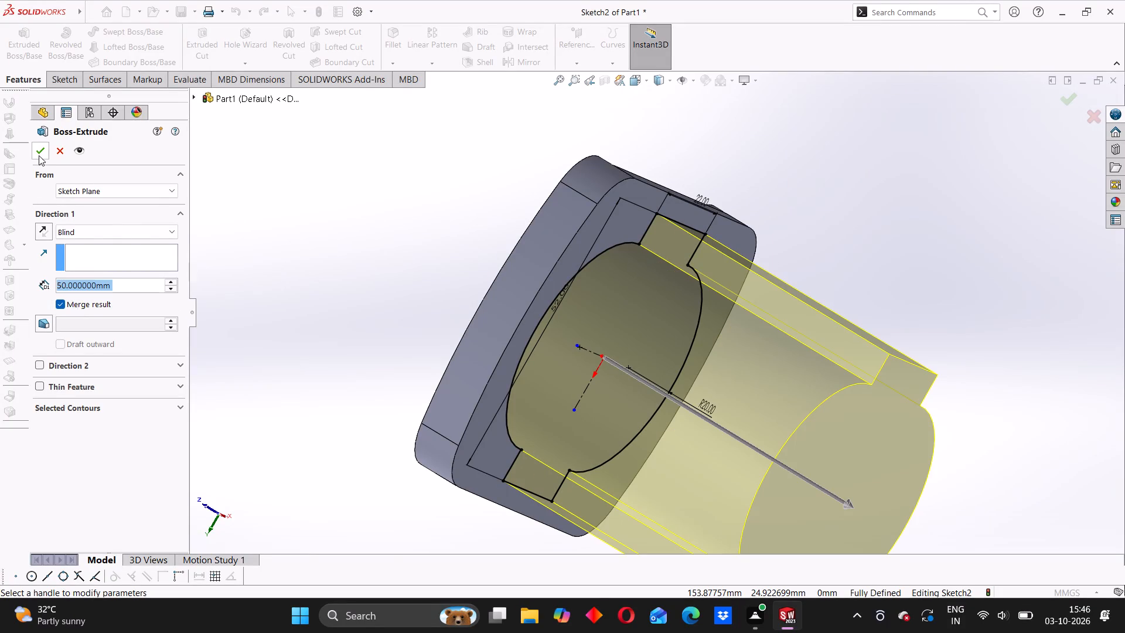
pyautogui.click(39, 155)
# Examine the extruded boss, its tabs and the base plate from several angles.
pyautogui.scroll(5, 730, 418)
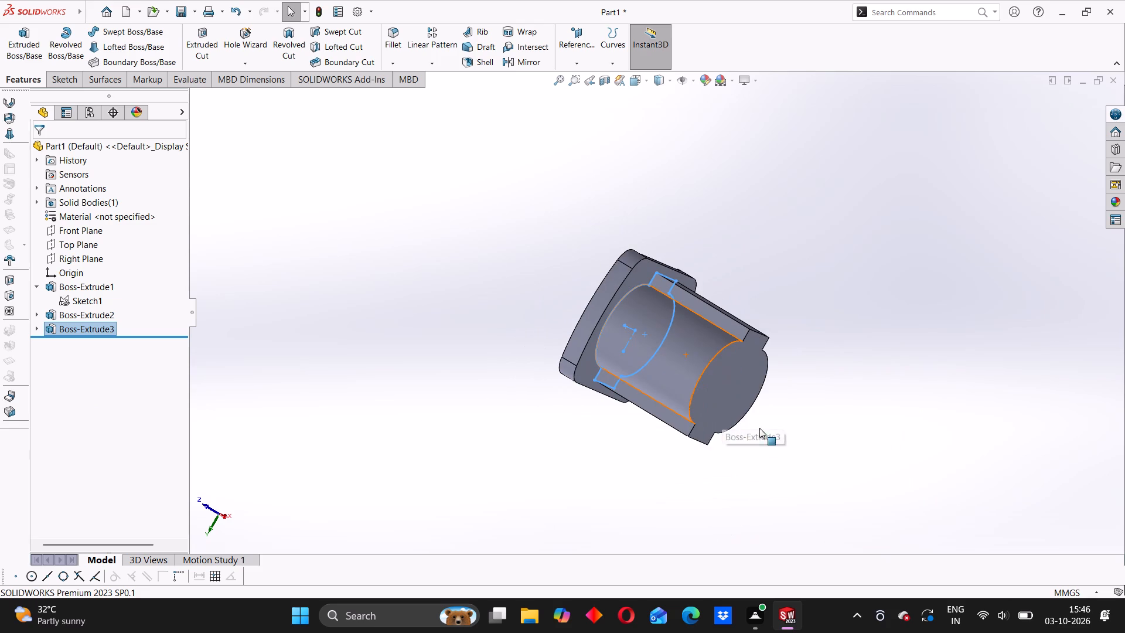
pyautogui.moveTo(779, 436); pyautogui.dragTo(703, 441, button='middle')
pyautogui.moveTo(833, 334); pyautogui.dragTo(754, 348, button='middle')
pyautogui.click(782, 299)
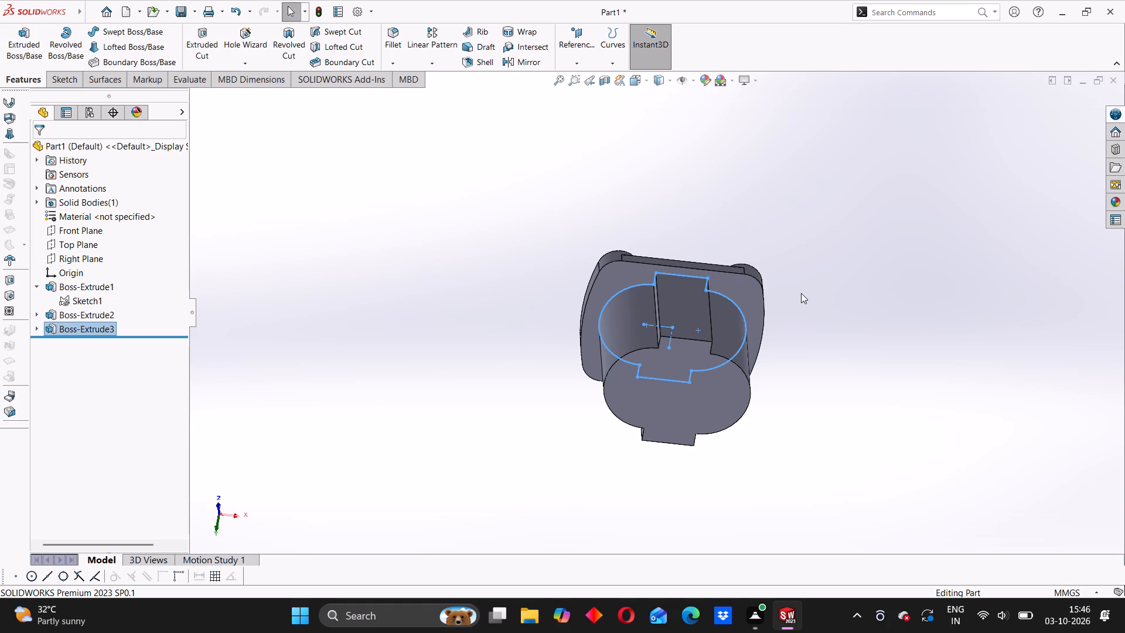
pyautogui.moveTo(683, 429); pyautogui.dragTo(655, 287, button='middle')
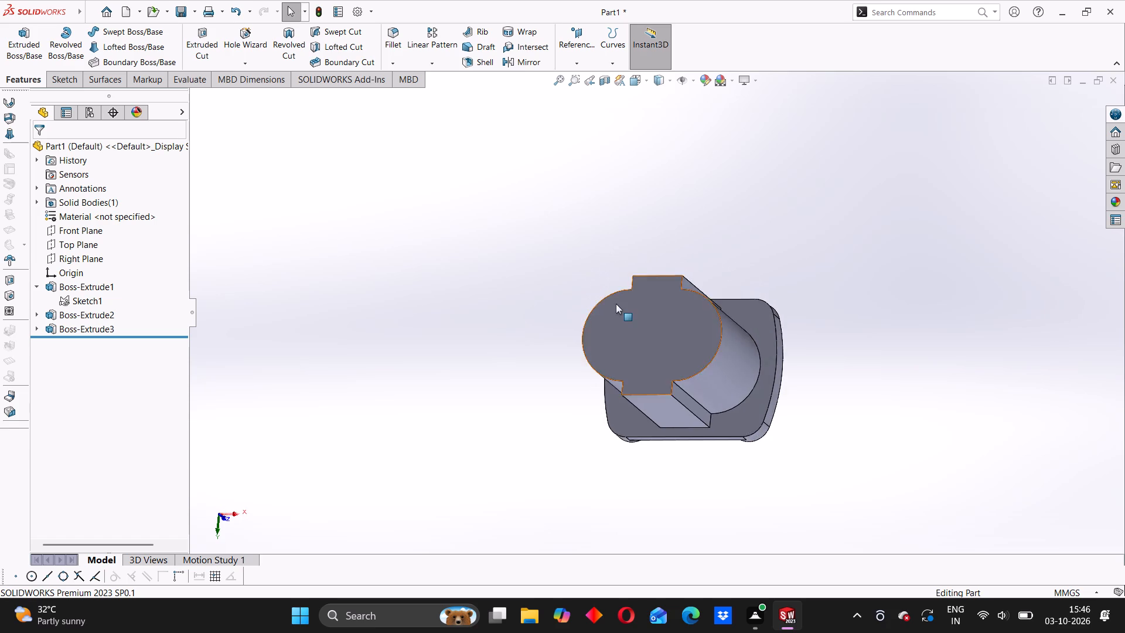
pyautogui.scroll(2, 613, 307)
pyautogui.moveTo(632, 448); pyautogui.dragTo(710, 358, button='middle')
pyautogui.scroll(-6, 680, 332)
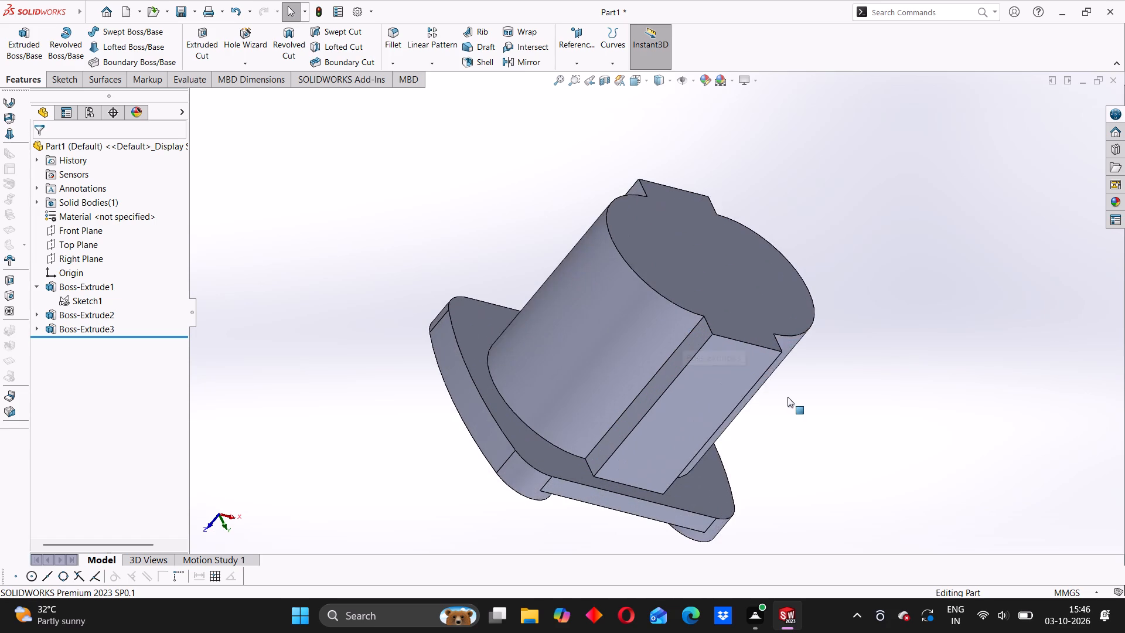
pyautogui.moveTo(788, 398); pyautogui.dragTo(737, 384, button='middle')
pyautogui.scroll(-3, 674, 368)
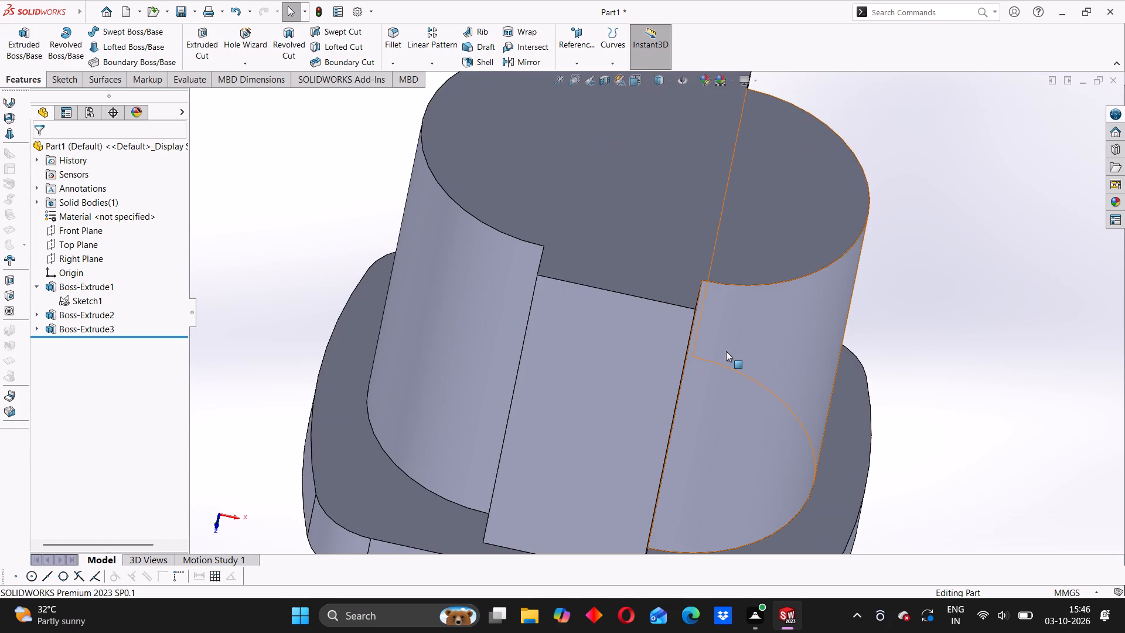
pyautogui.click(716, 349)
pyautogui.click(932, 315)
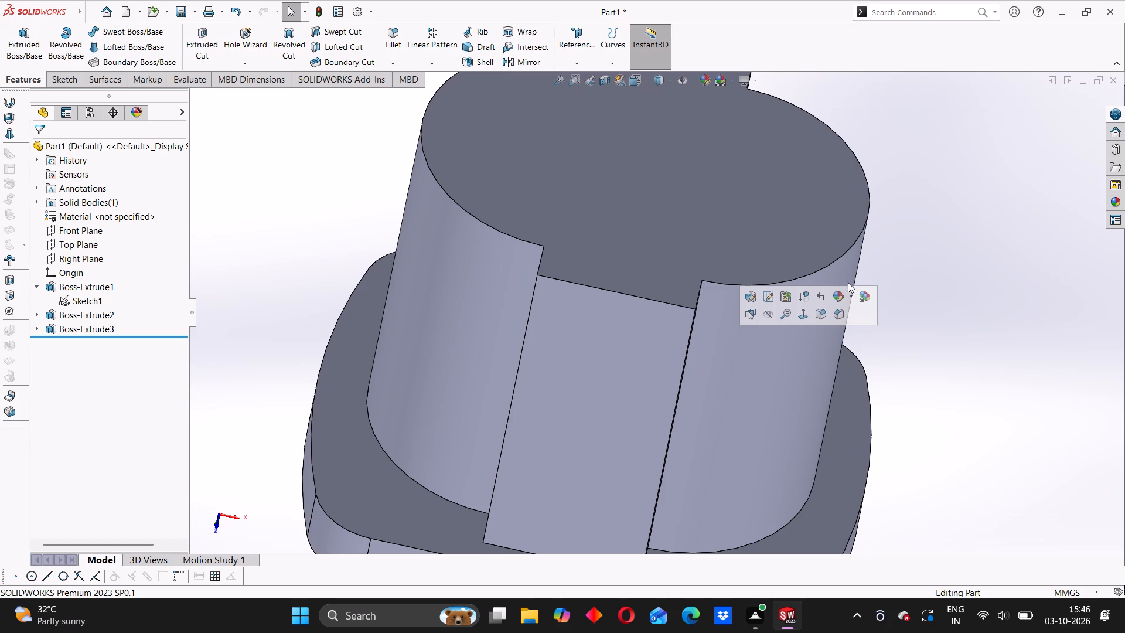
pyautogui.scroll(2, 755, 324)
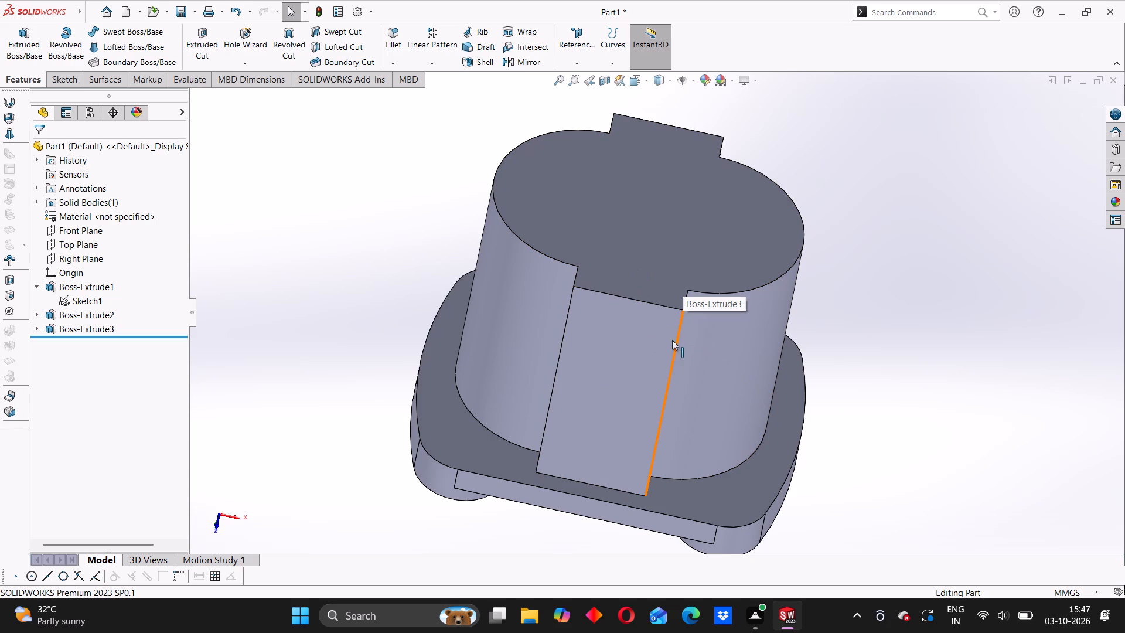
pyautogui.scroll(2, 728, 347)
# Start a sketch on the boss's flat end face and draw a vertical centerline about 36 mm long from above the plate to the origin.
pyautogui.moveTo(763, 363); pyautogui.dragTo(737, 353, button='middle')
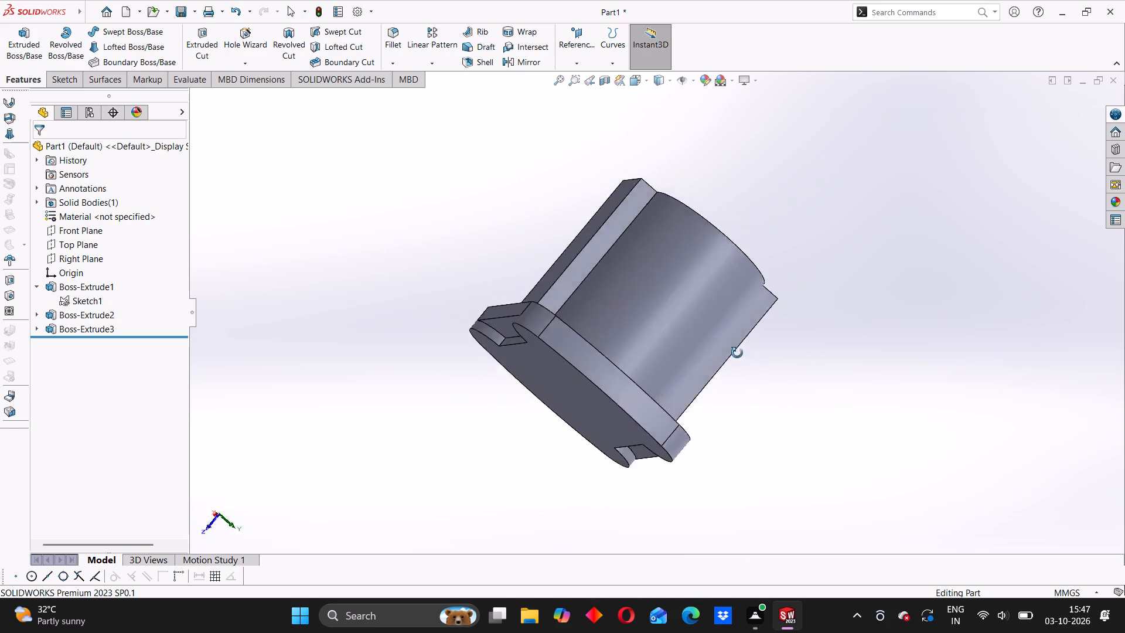
pyautogui.moveTo(737, 353); pyautogui.dragTo(711, 332, button='middle')
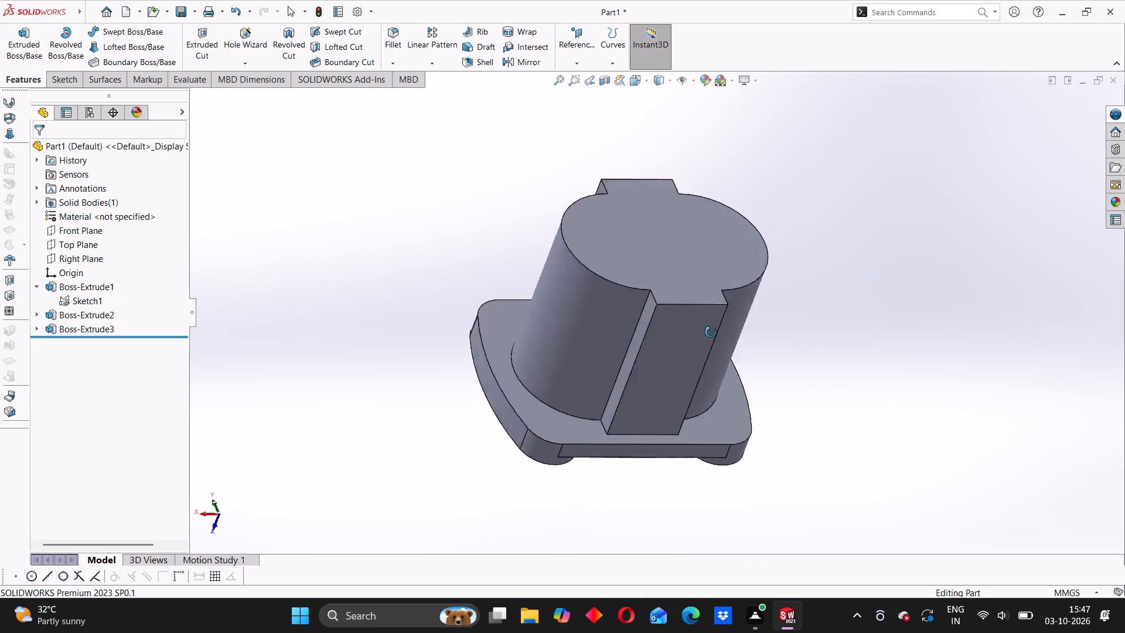
pyautogui.moveTo(711, 332); pyautogui.dragTo(582, 363, button='middle')
pyautogui.scroll(-2, 582, 363)
pyautogui.click(737, 230)
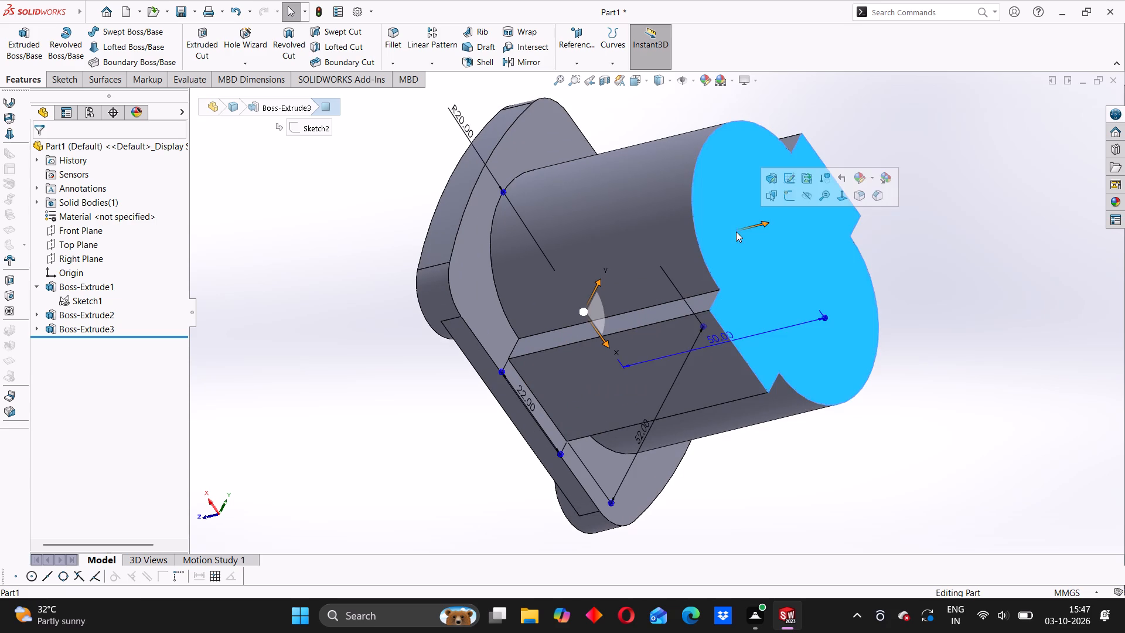
pyautogui.click(784, 194)
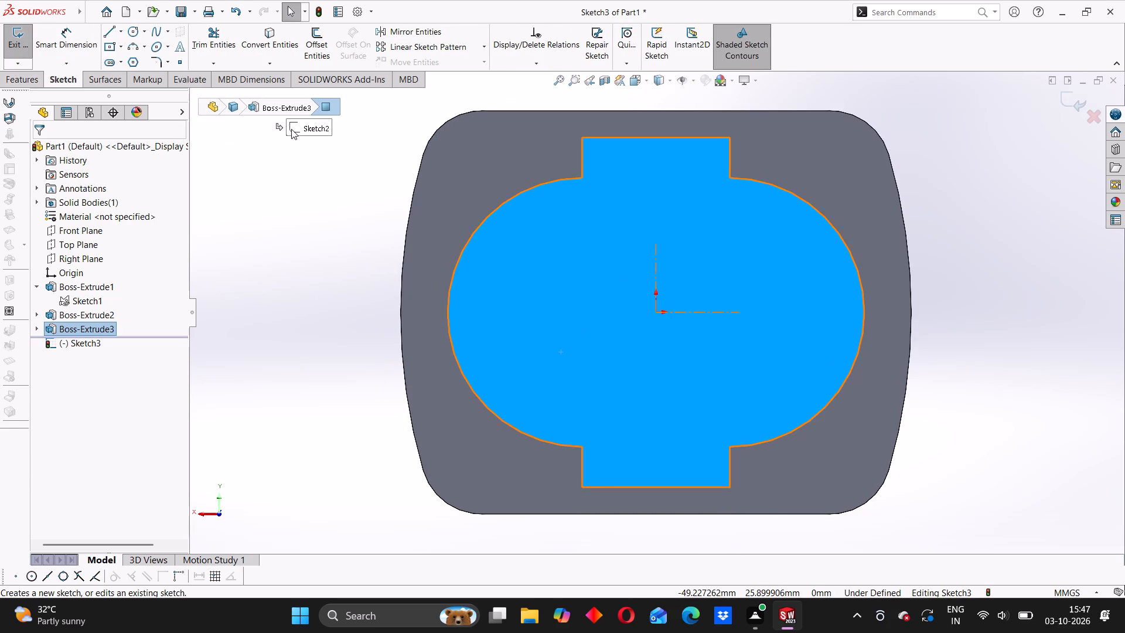
pyautogui.click(122, 33)
pyautogui.click(125, 62)
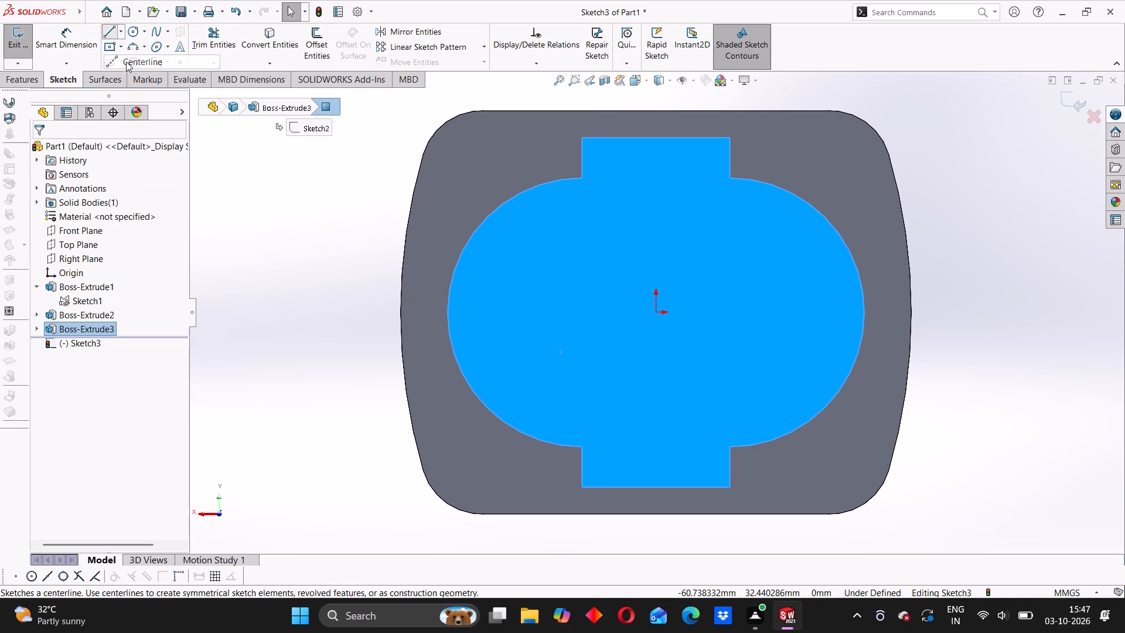
pyautogui.scroll(2, 671, 169)
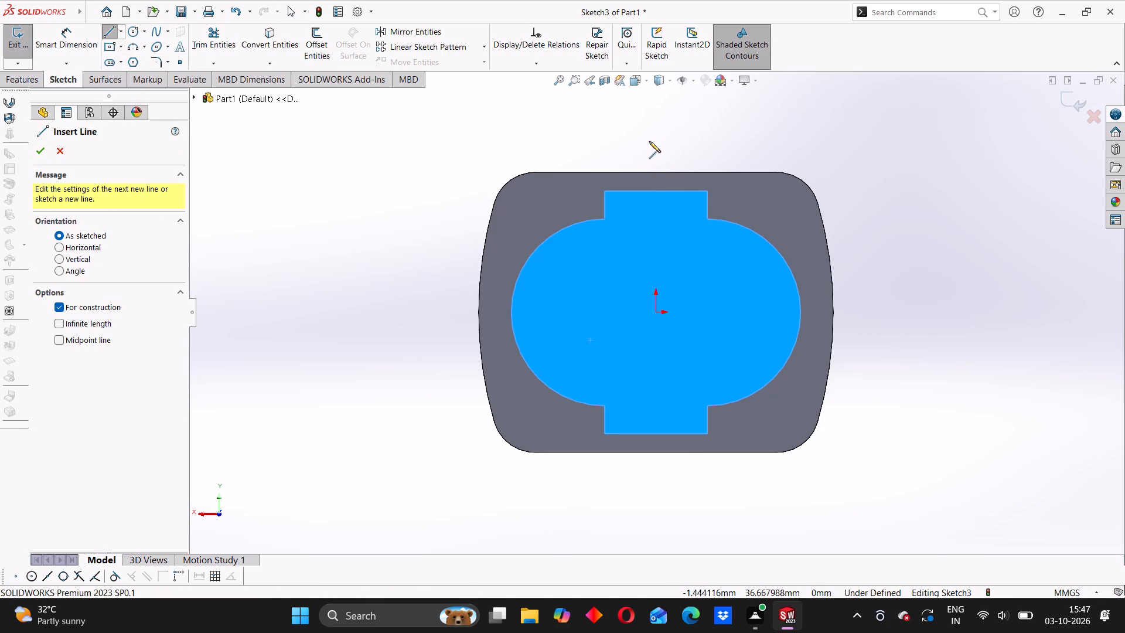
pyautogui.click(656, 142)
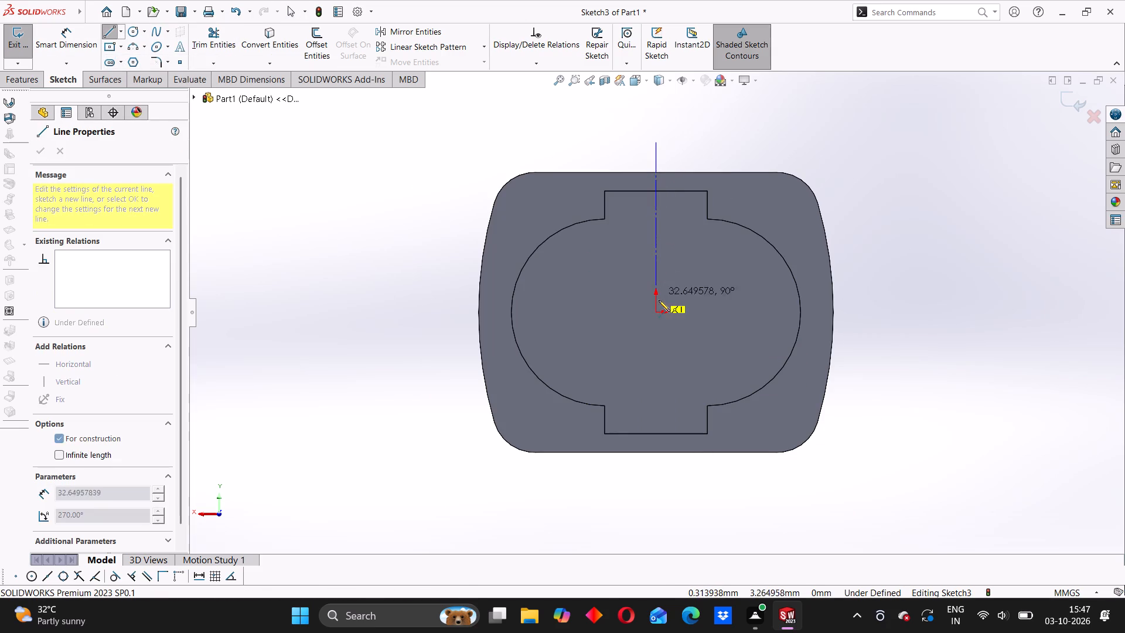
pyautogui.click(657, 312)
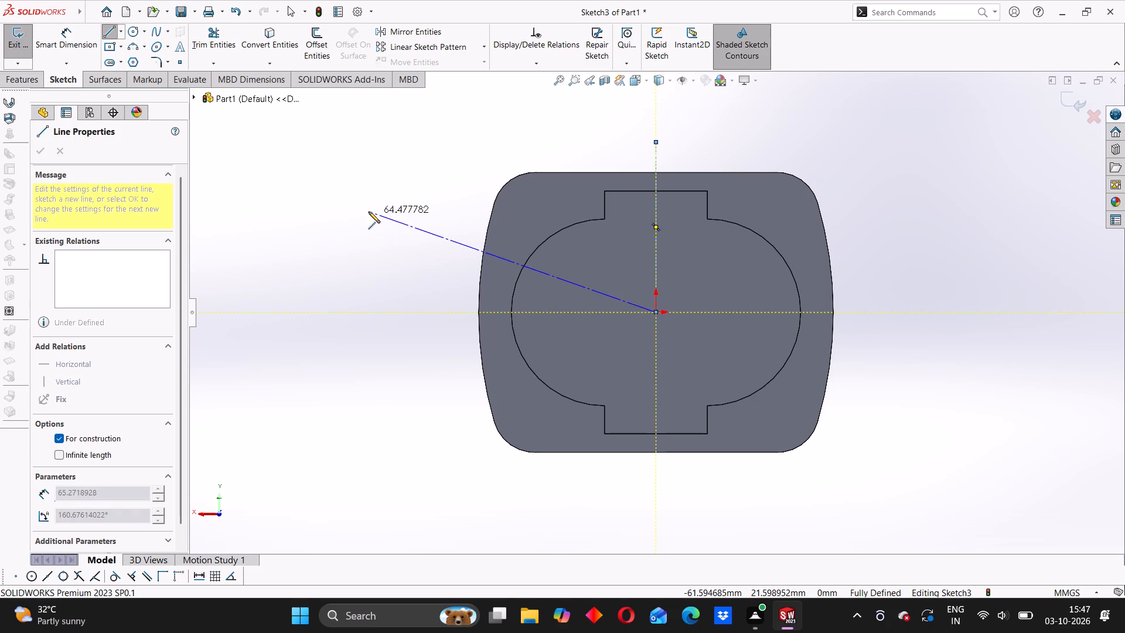
pyautogui.rightClick(369, 212)
pyautogui.click(399, 227)
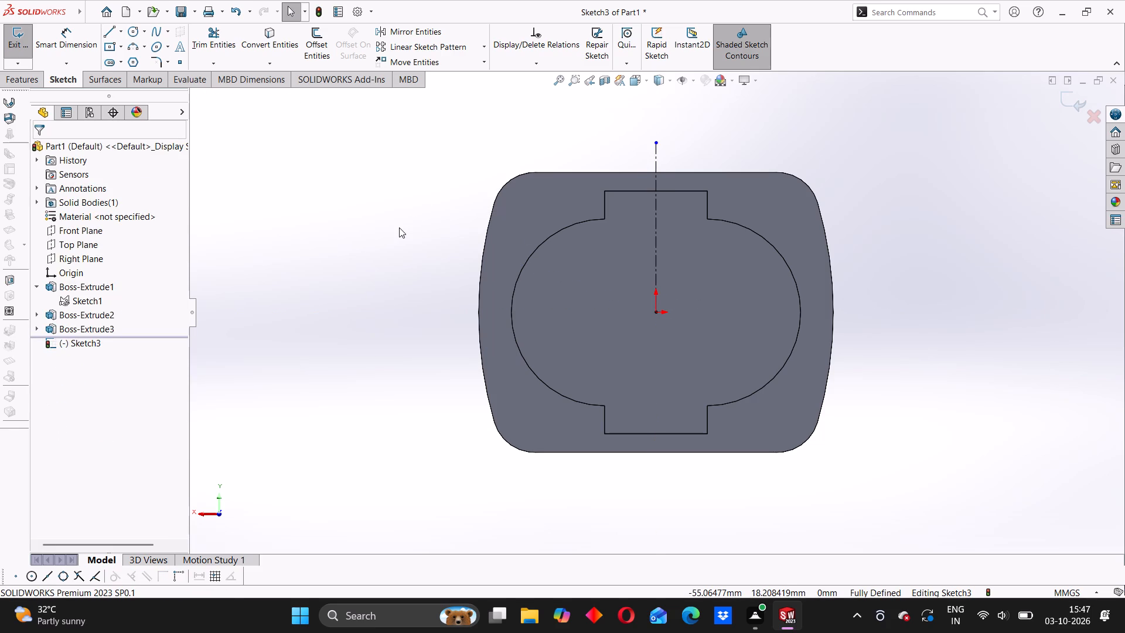
# Draw a horizontal centerline from the origin toward the left arc of the profile, ending inside the end face.
pyautogui.click(122, 32)
pyautogui.click(132, 60)
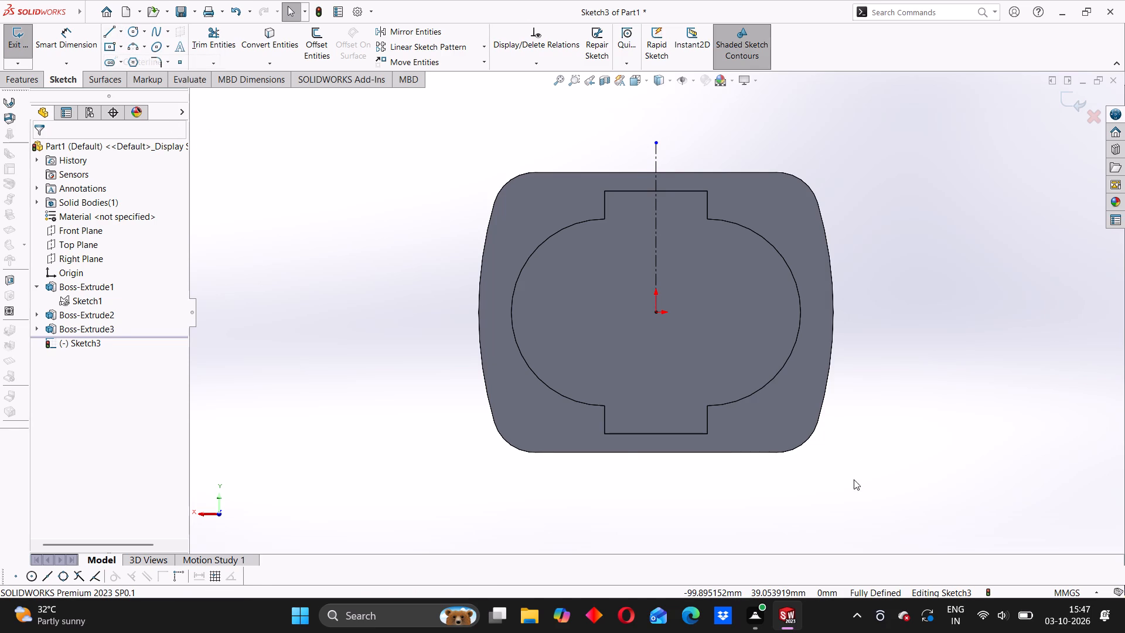
pyautogui.click(658, 312)
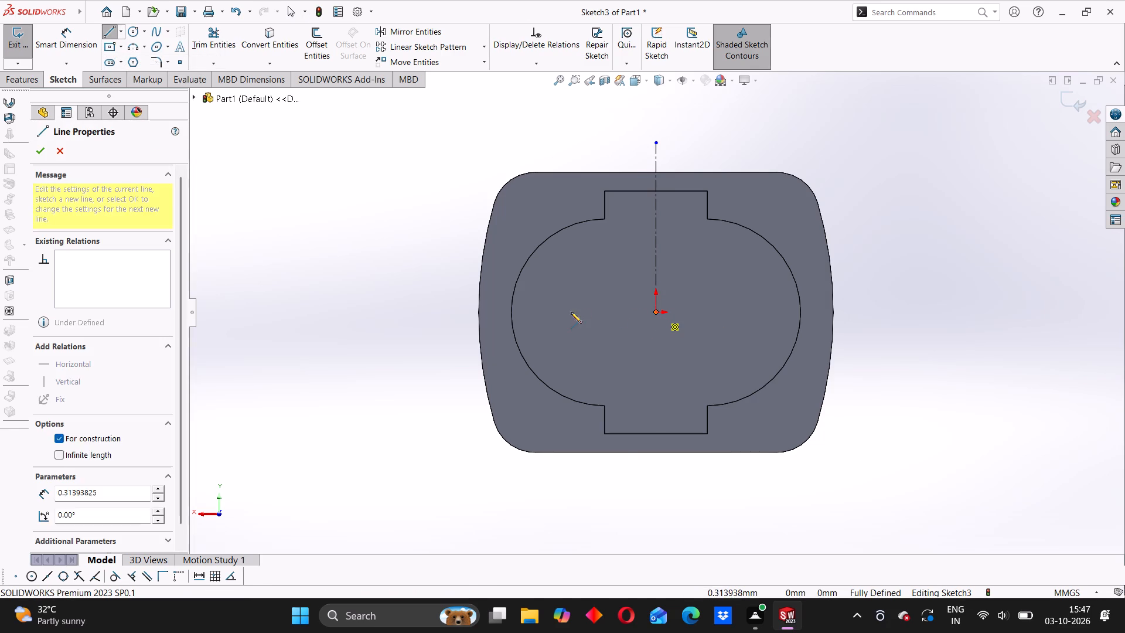
pyautogui.click(558, 314)
pyautogui.rightClick(364, 273)
pyautogui.click(380, 282)
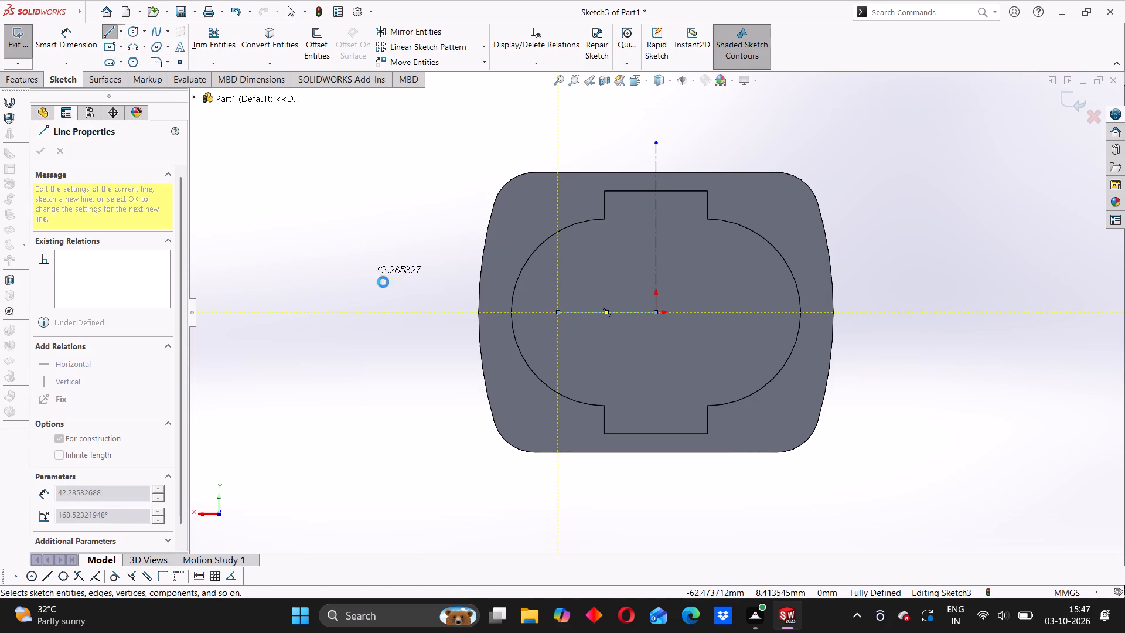
# Sketch a circle about 21 mm in diameter centred on the upper endpoint of the vertical centerline.
pyautogui.click(131, 32)
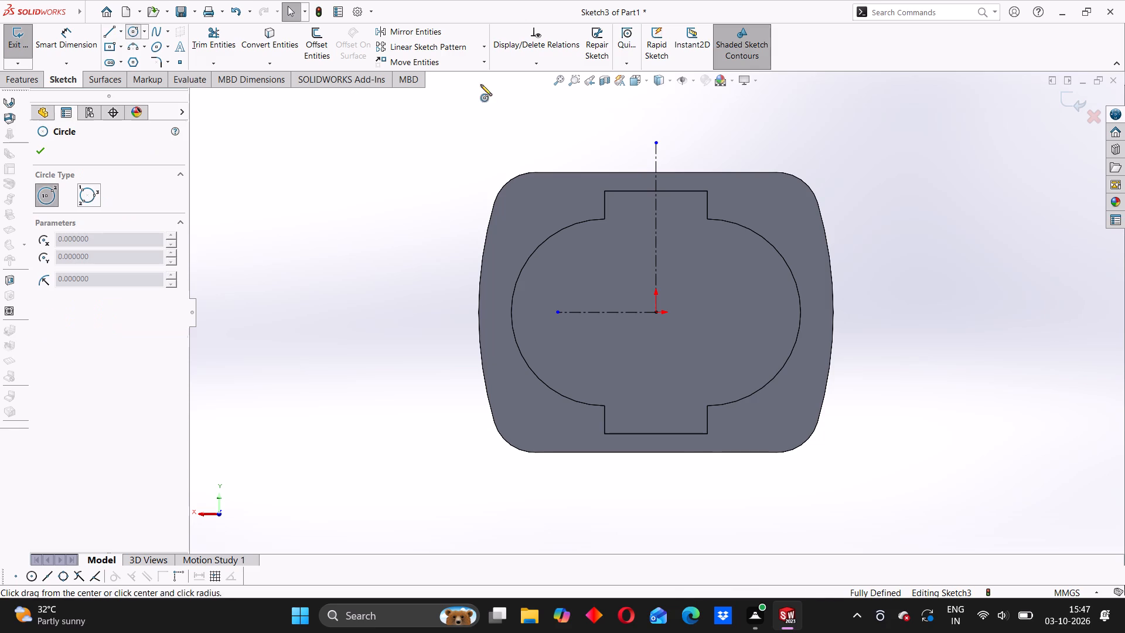
pyautogui.click(658, 143)
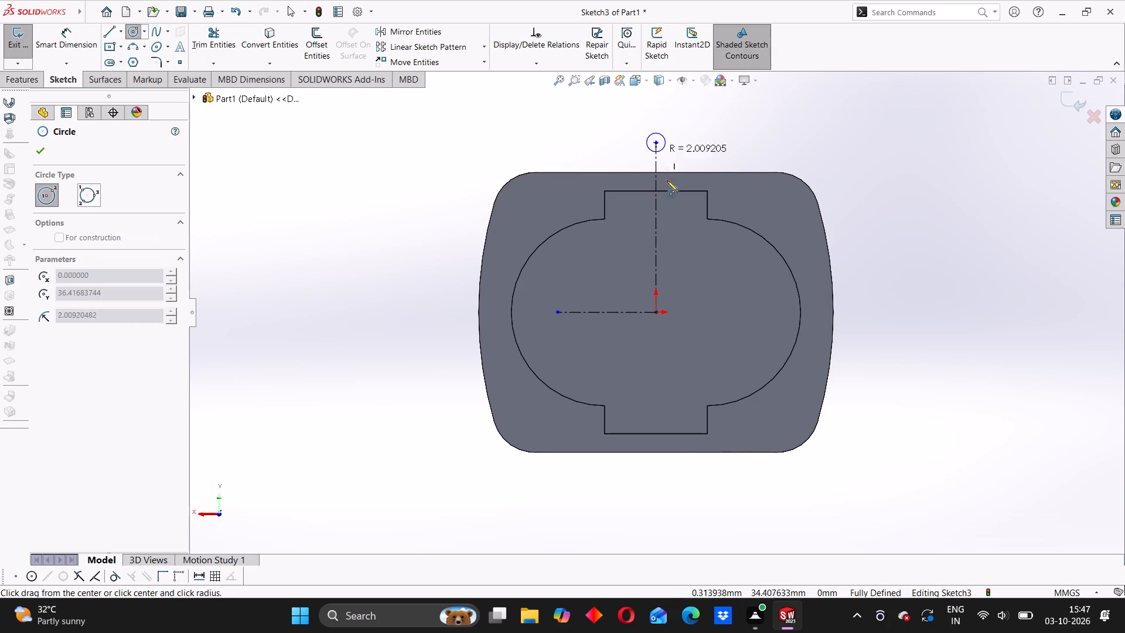
pyautogui.click(671, 190)
# Dimension the circle's diameter to 18 mm.
pyautogui.click(80, 41)
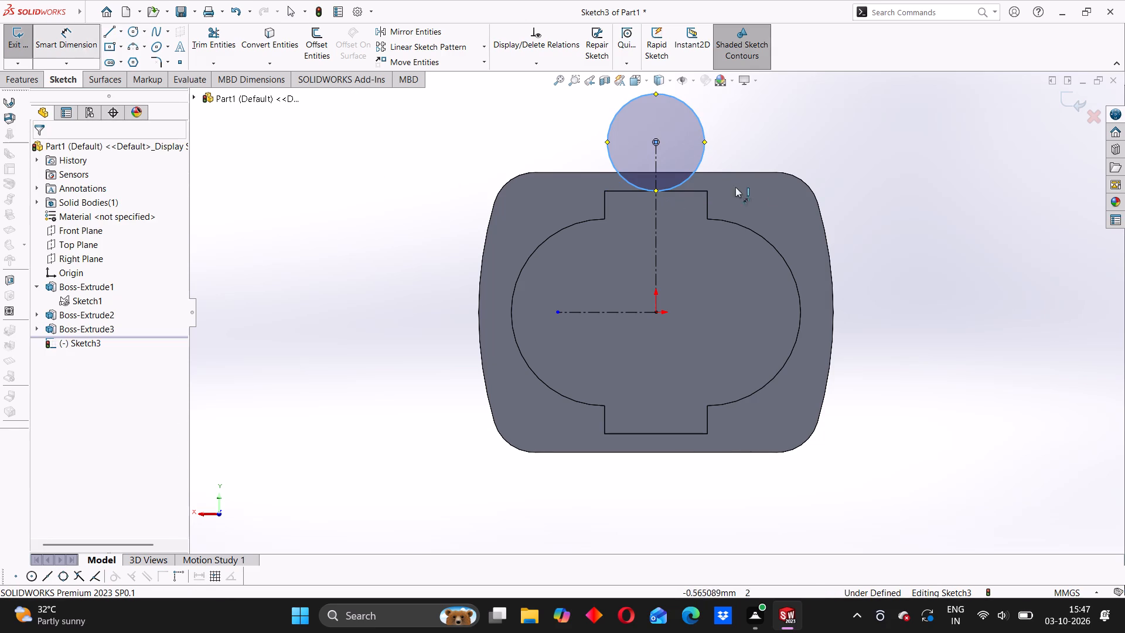
pyautogui.click(703, 130)
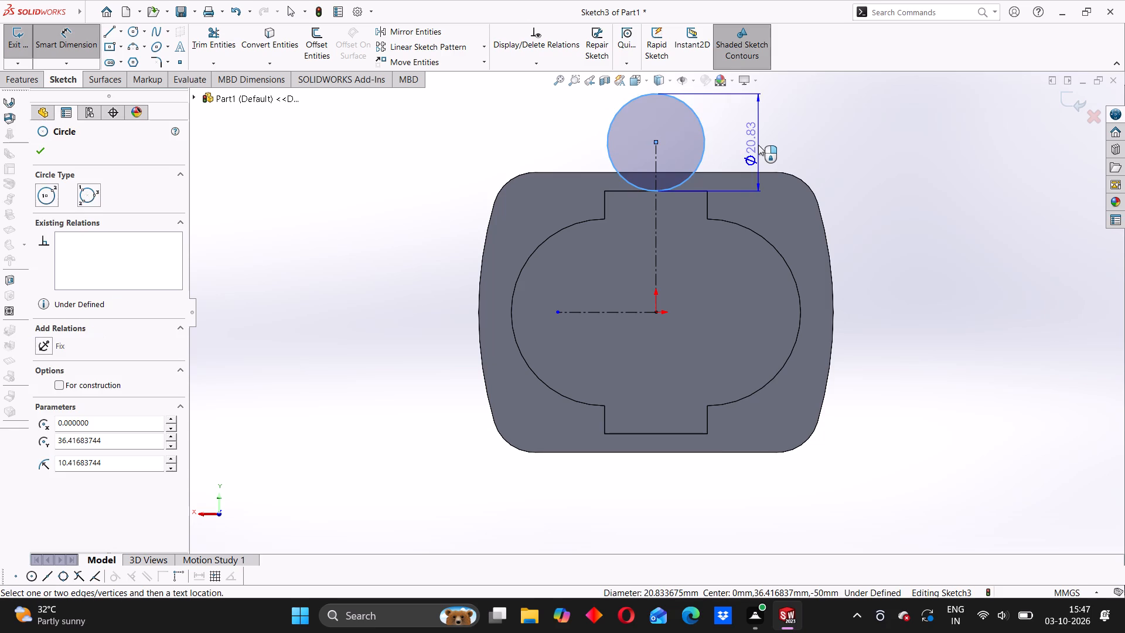
pyautogui.click(759, 145)
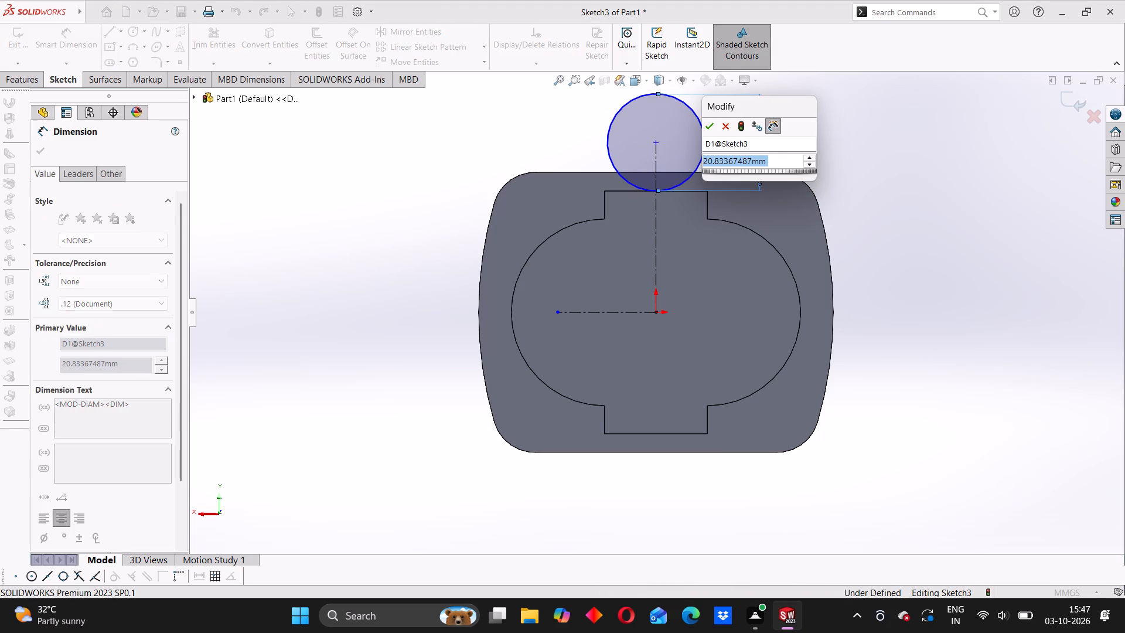
pyautogui.write('18')
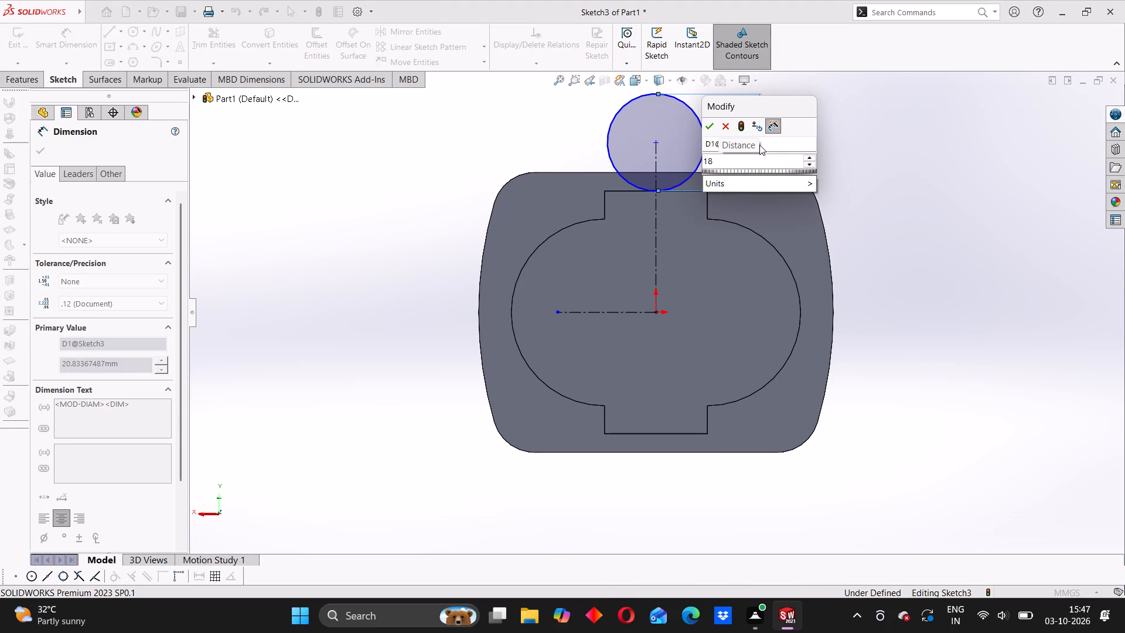
pyautogui.press('Return')
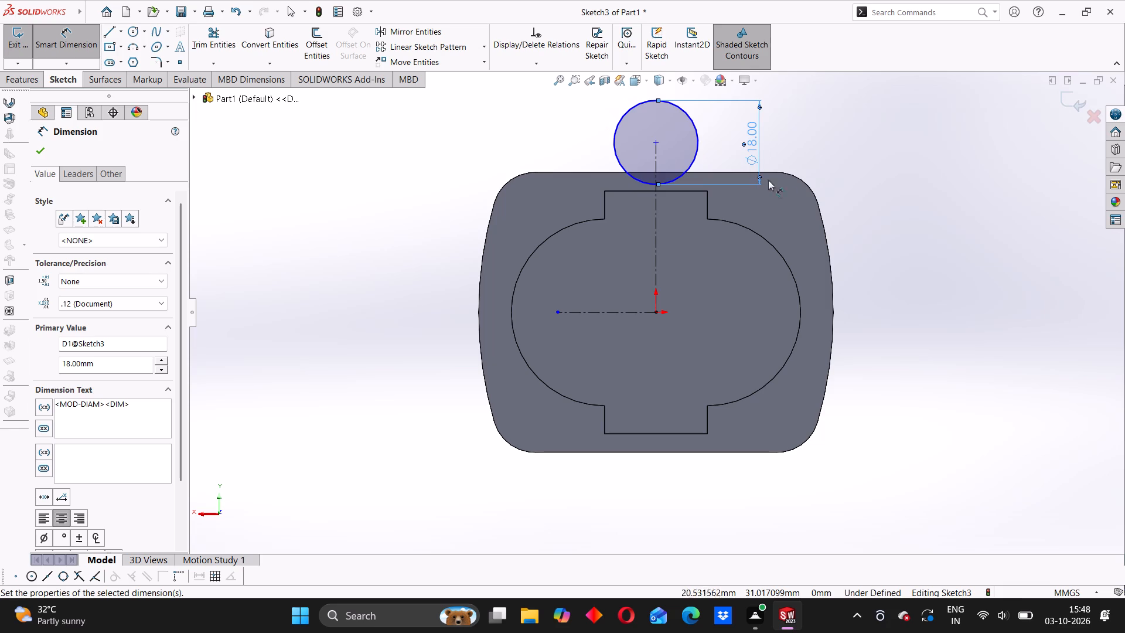
# Mirror the 18 mm circle about the horizontal centerline, keeping the original circle above the plate.
pyautogui.click(827, 137)
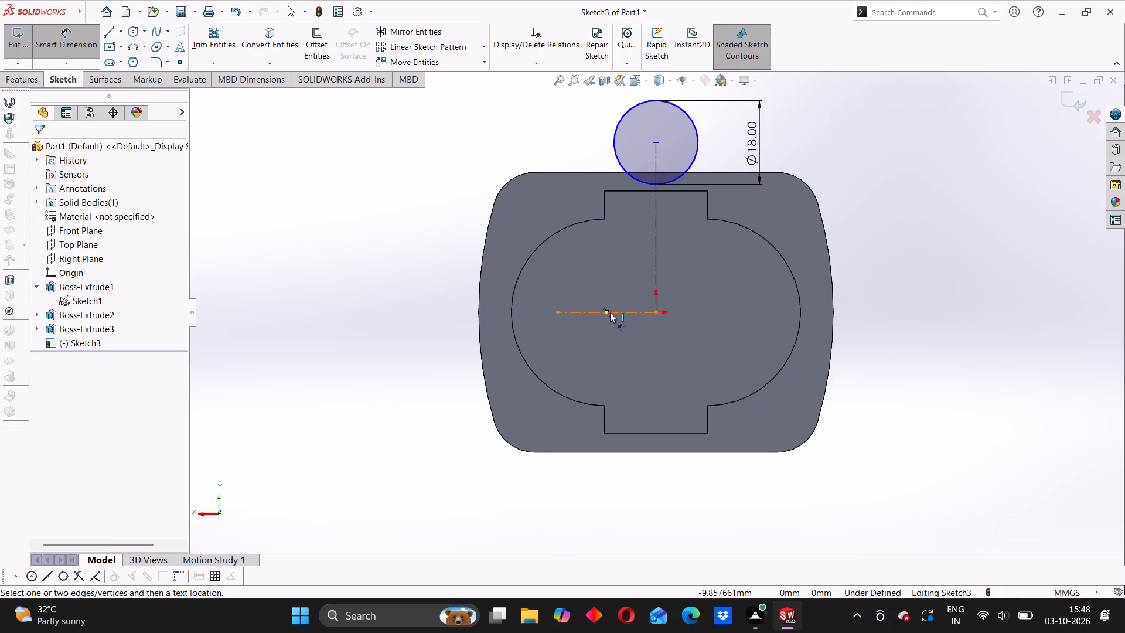
pyautogui.click(401, 32)
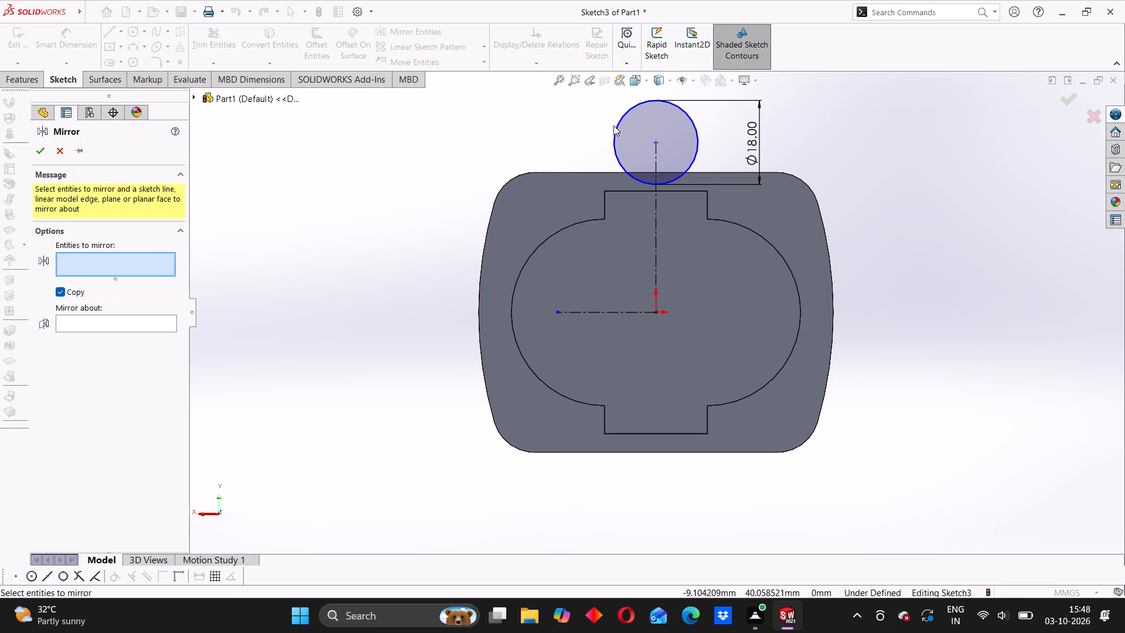
pyautogui.click(616, 126)
pyautogui.click(155, 325)
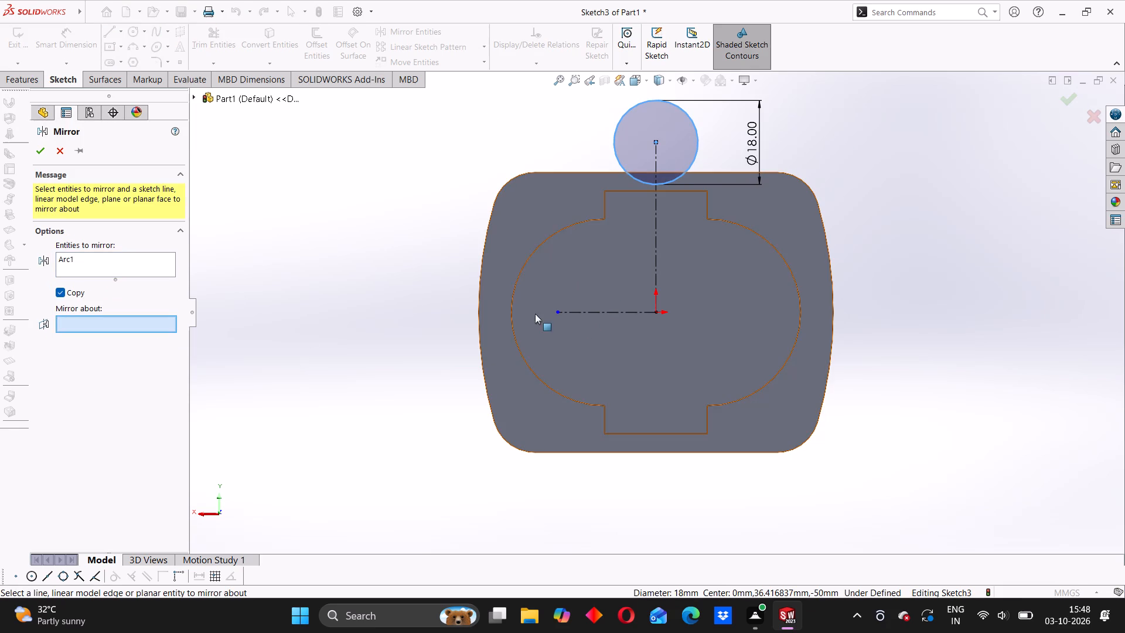
pyautogui.click(608, 316)
pyautogui.click(597, 311)
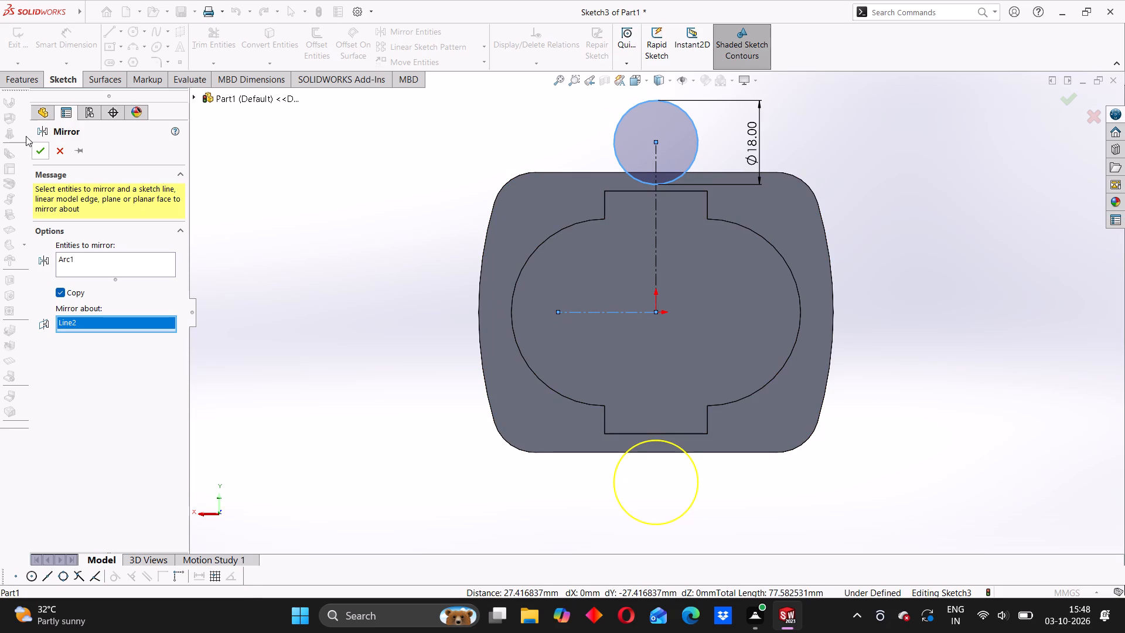
pyautogui.click(45, 146)
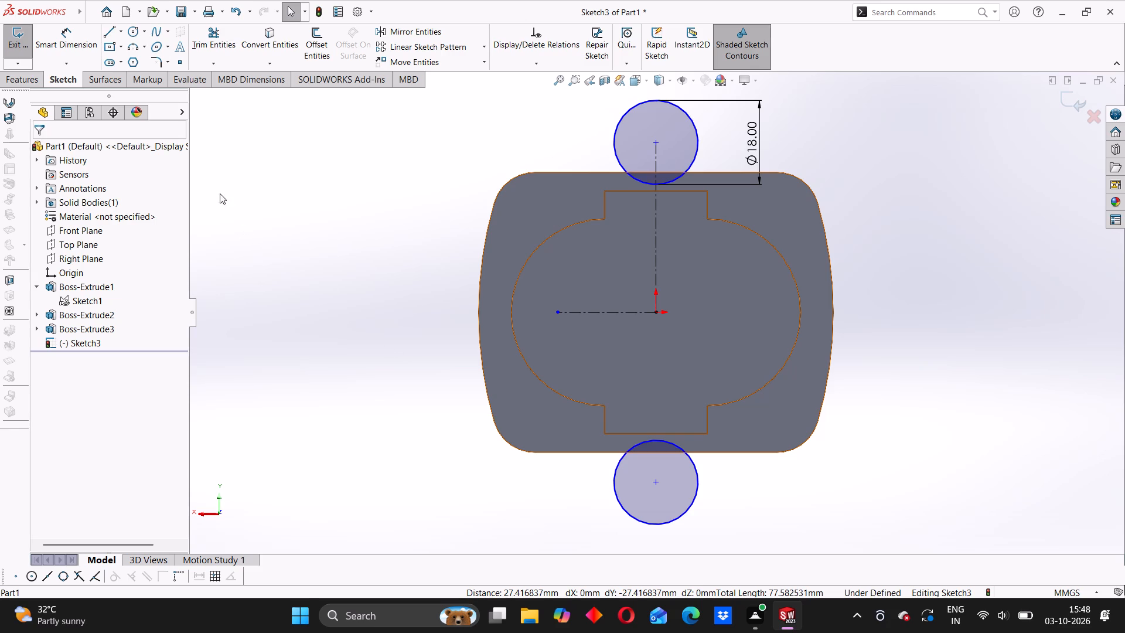
# Draw two connected lines, each about 43 mm, from the upper circle's right side through a vertex level with the origin to the lower circle's right side.
pyautogui.click(113, 28)
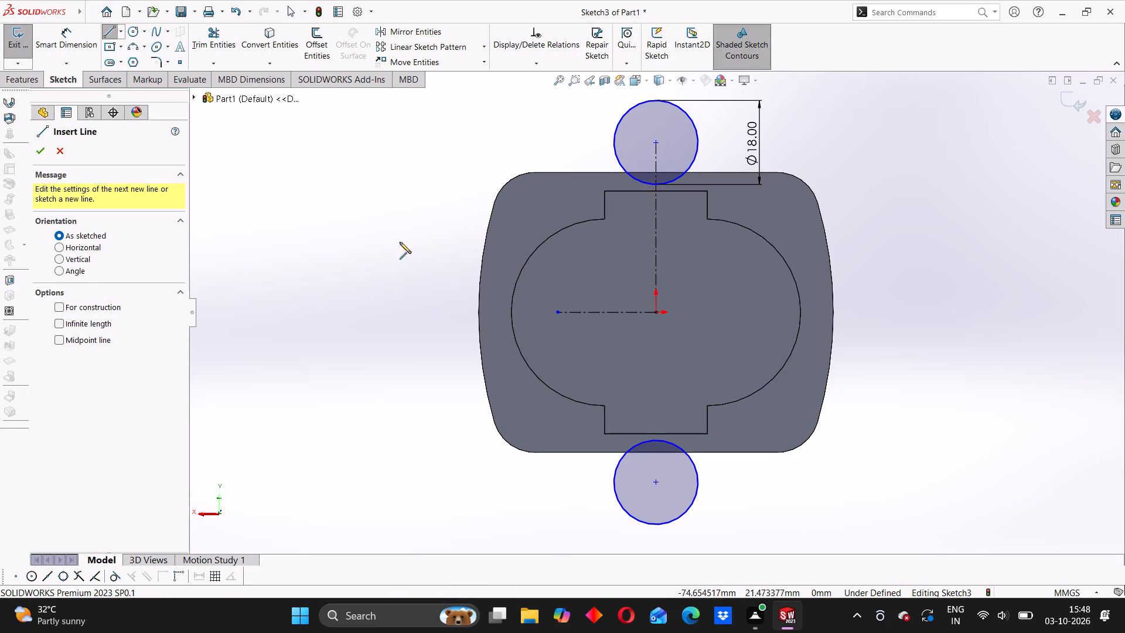
pyautogui.click(693, 124)
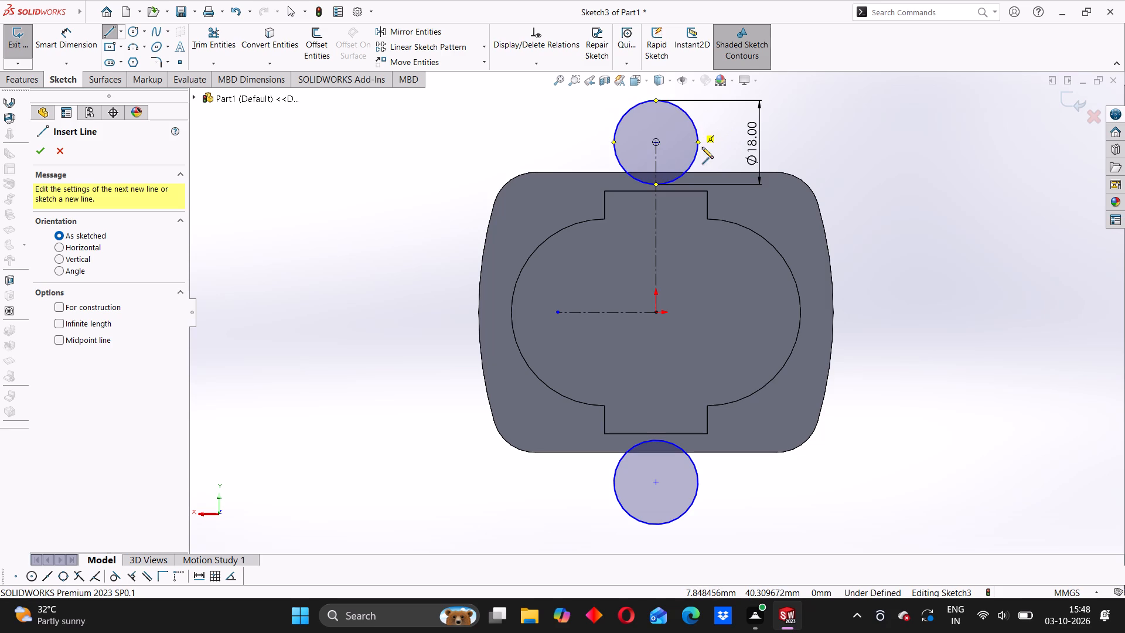
pyautogui.click(776, 315)
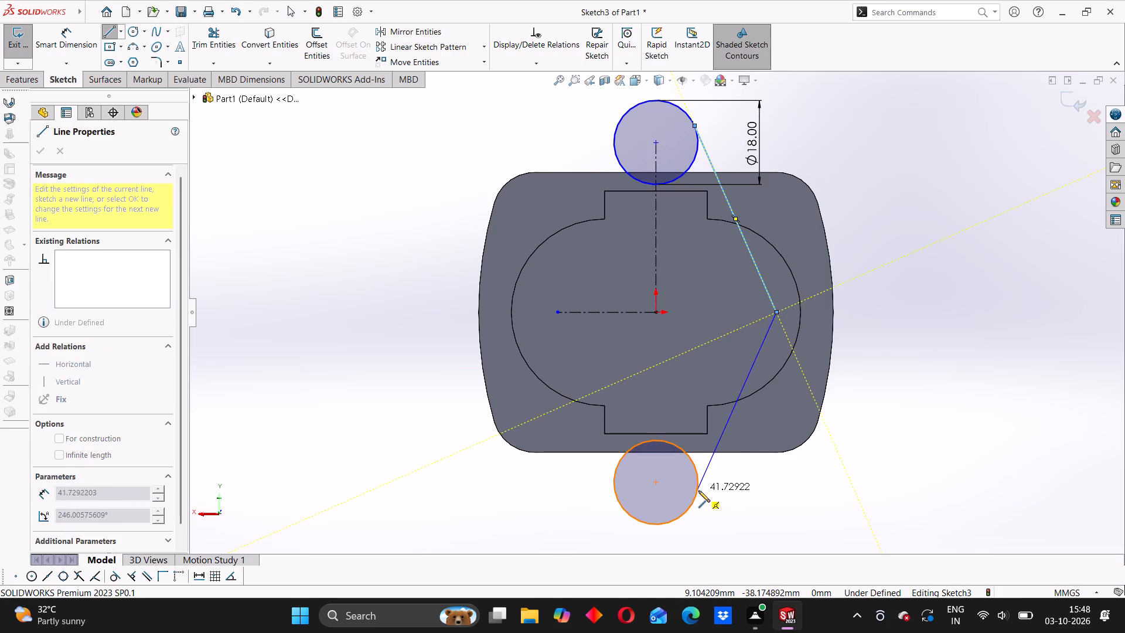
pyautogui.click(697, 494)
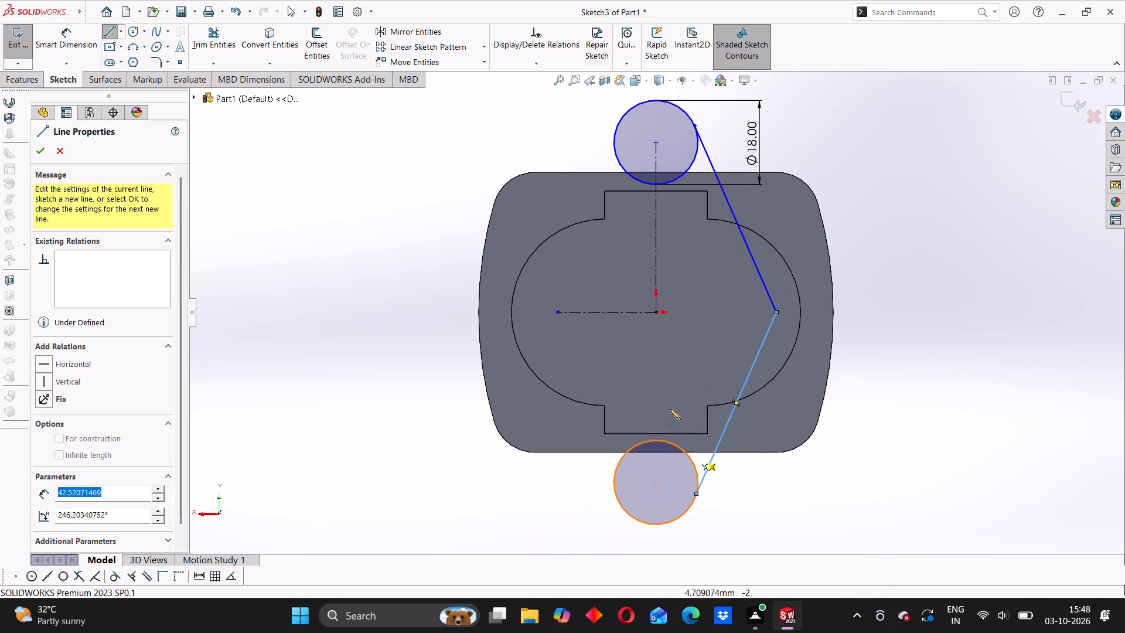
pyautogui.click(39, 148)
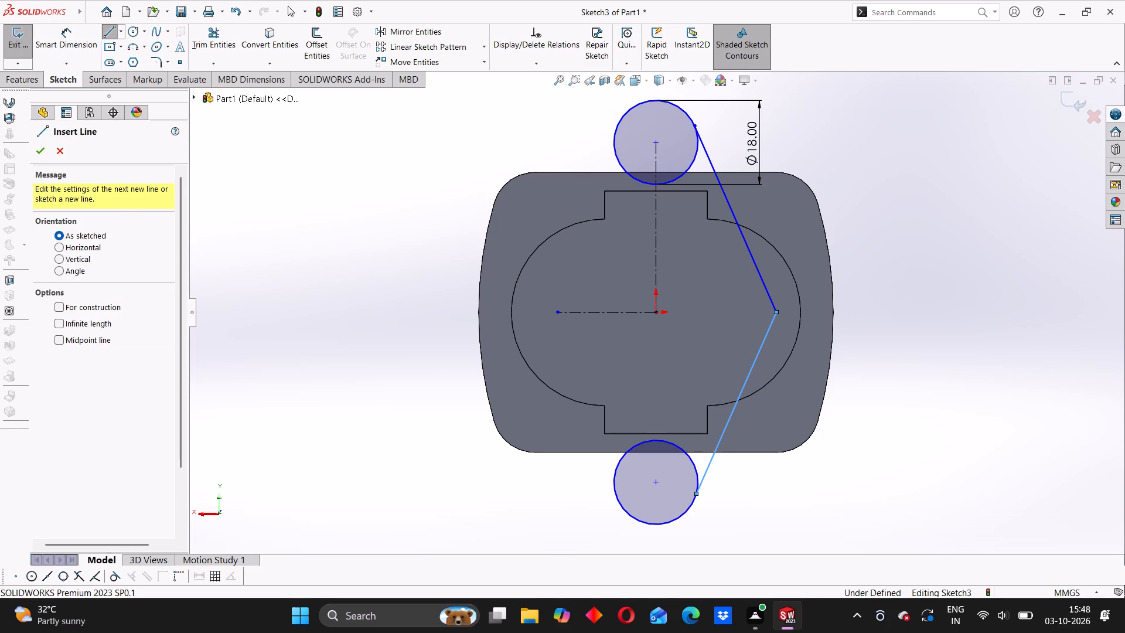
pyautogui.click(44, 152)
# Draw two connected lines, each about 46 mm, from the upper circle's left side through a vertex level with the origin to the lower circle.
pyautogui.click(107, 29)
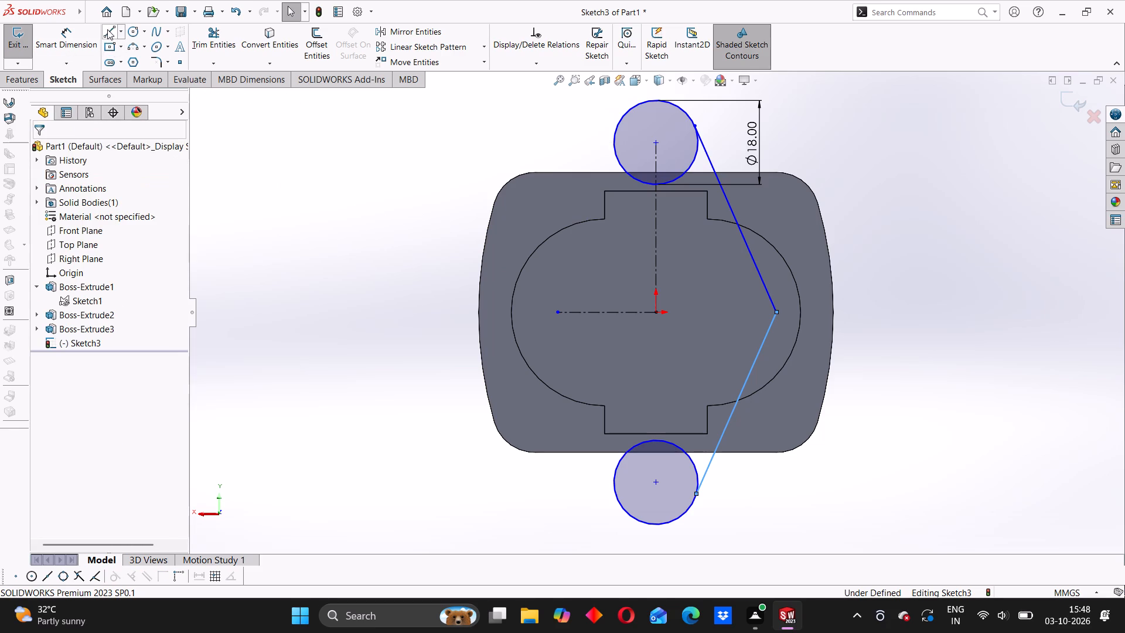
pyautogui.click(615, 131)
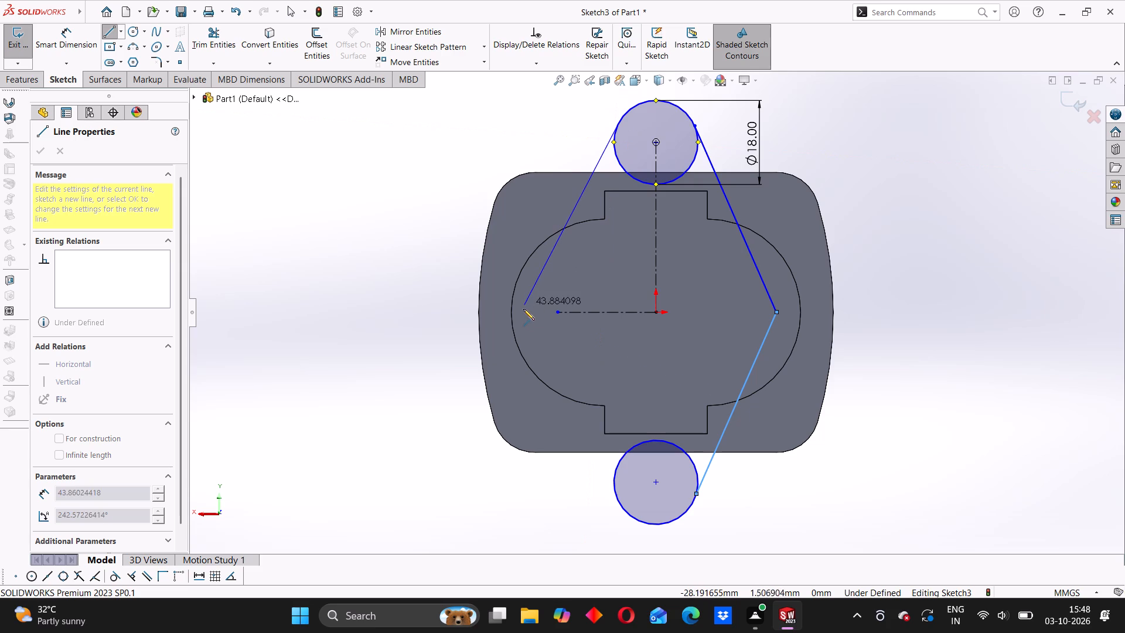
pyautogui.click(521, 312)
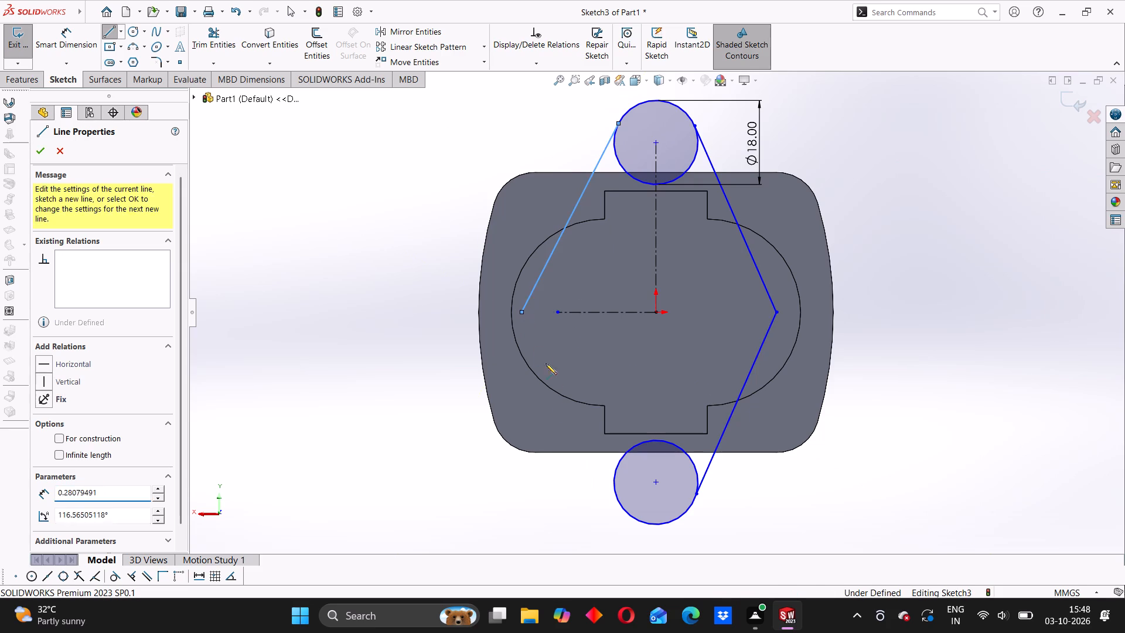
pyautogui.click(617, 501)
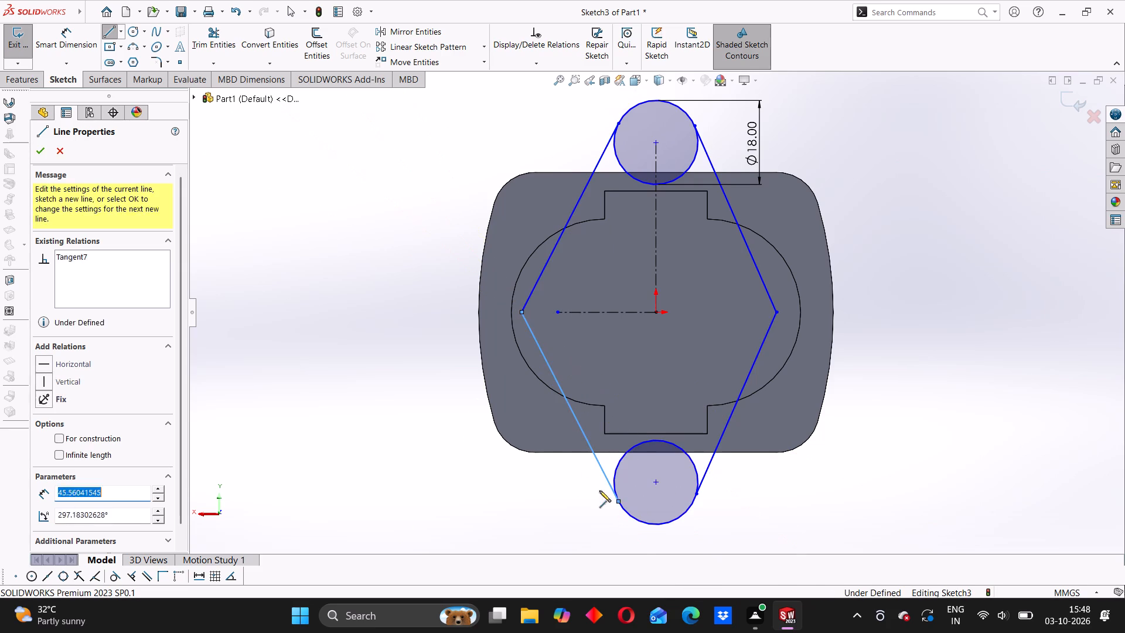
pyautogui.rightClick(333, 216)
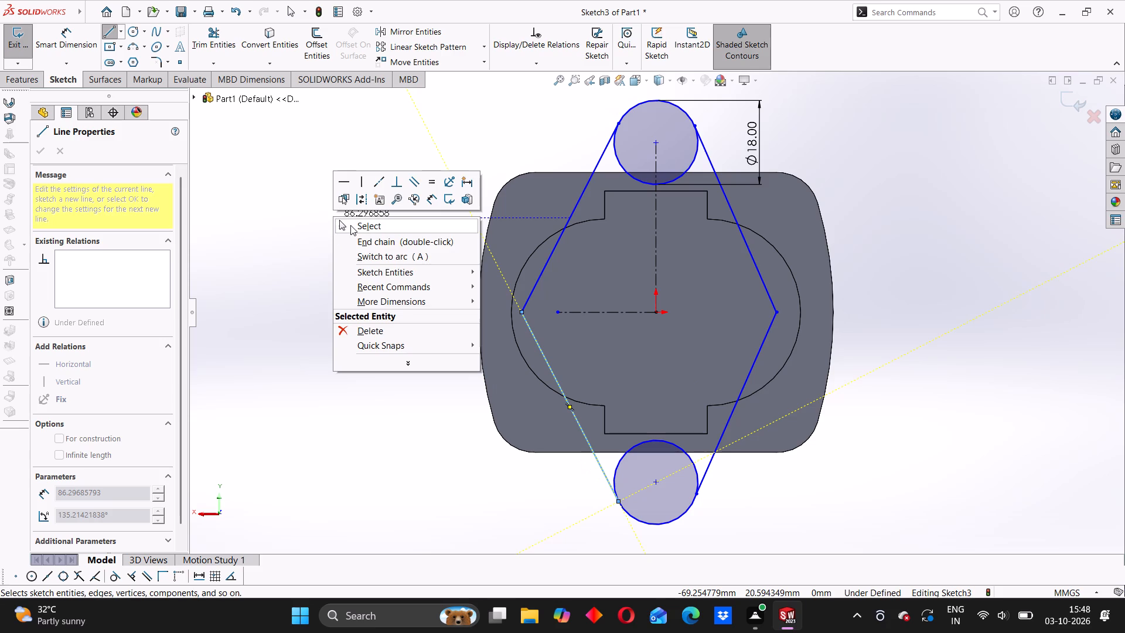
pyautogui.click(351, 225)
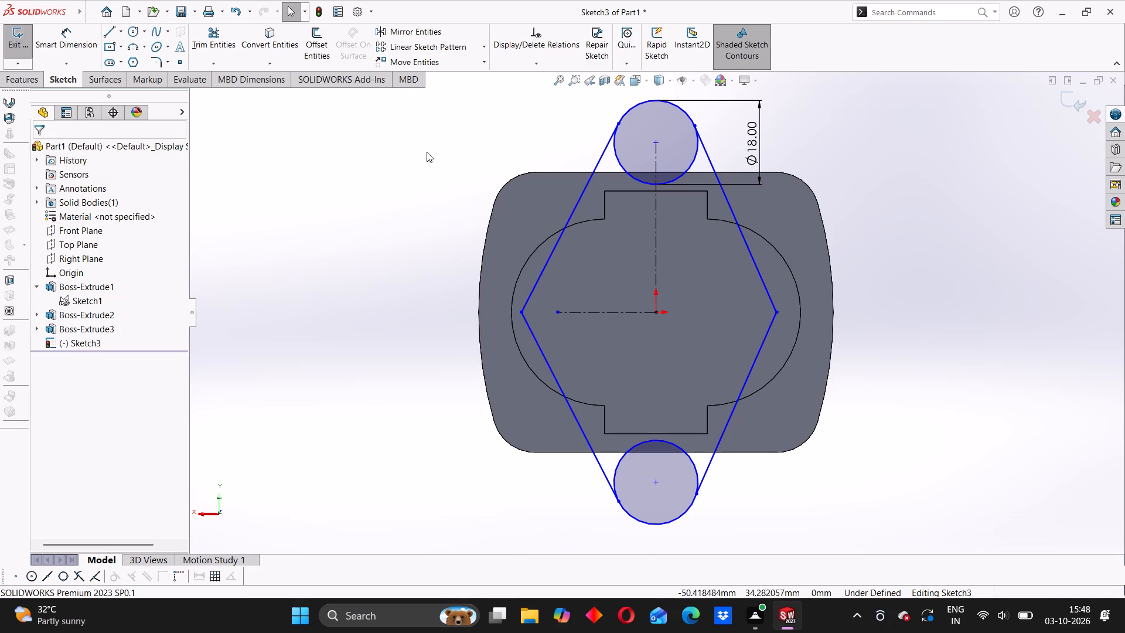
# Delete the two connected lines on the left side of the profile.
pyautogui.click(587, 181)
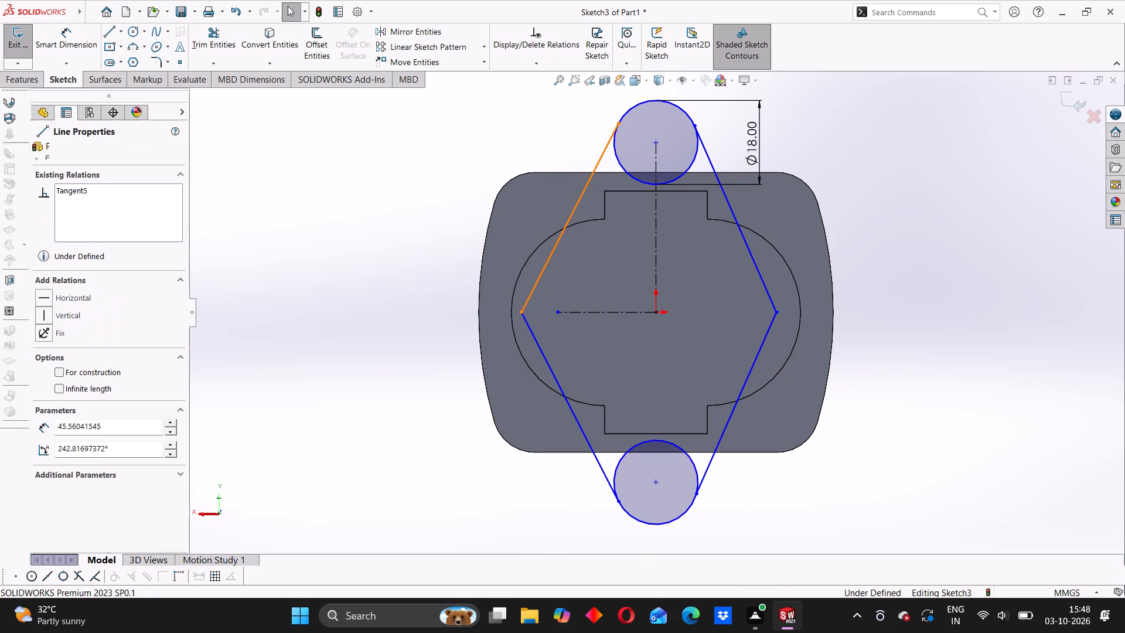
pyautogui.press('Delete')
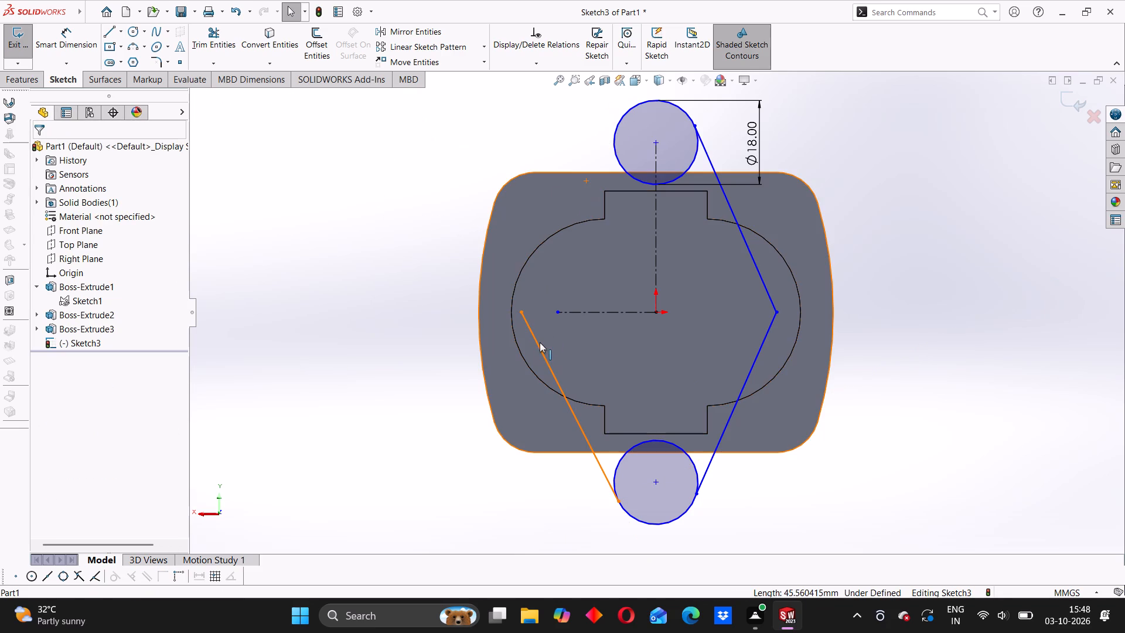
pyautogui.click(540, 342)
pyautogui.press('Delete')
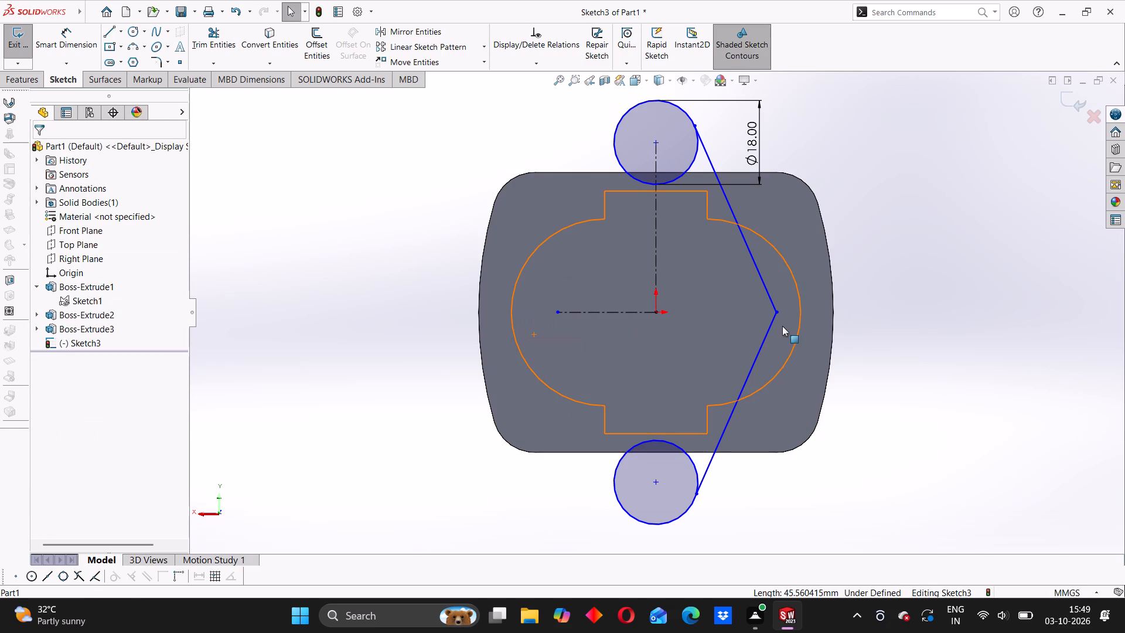
# Add a Horizontal relation between the shared vertex of the two right-hand lines and the origin.
pyautogui.click(776, 312)
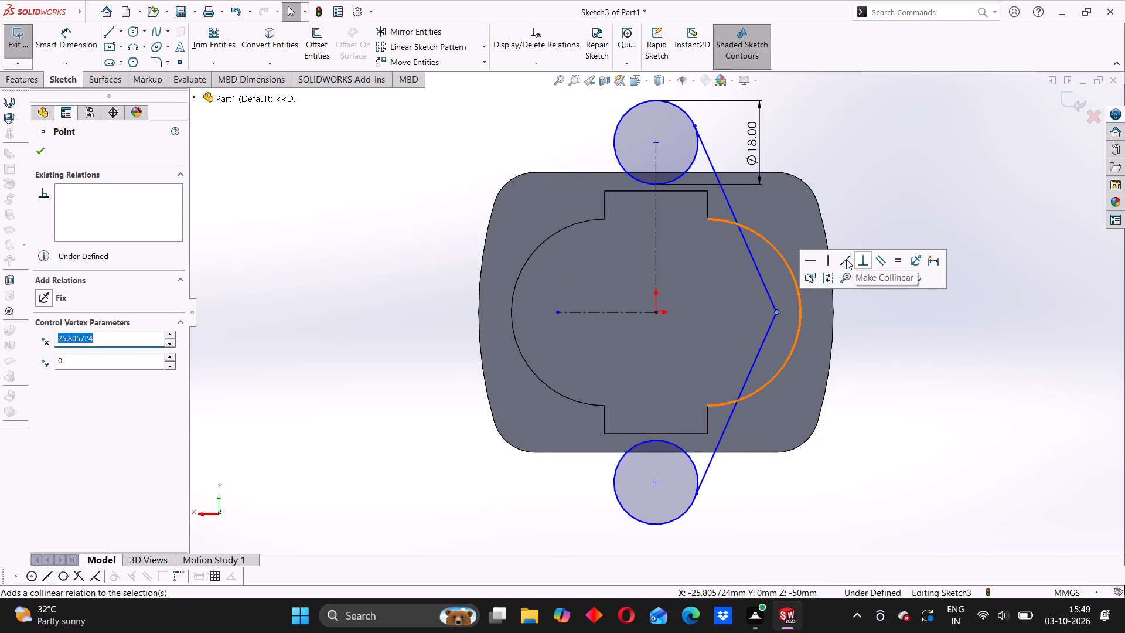
pyautogui.click(879, 382)
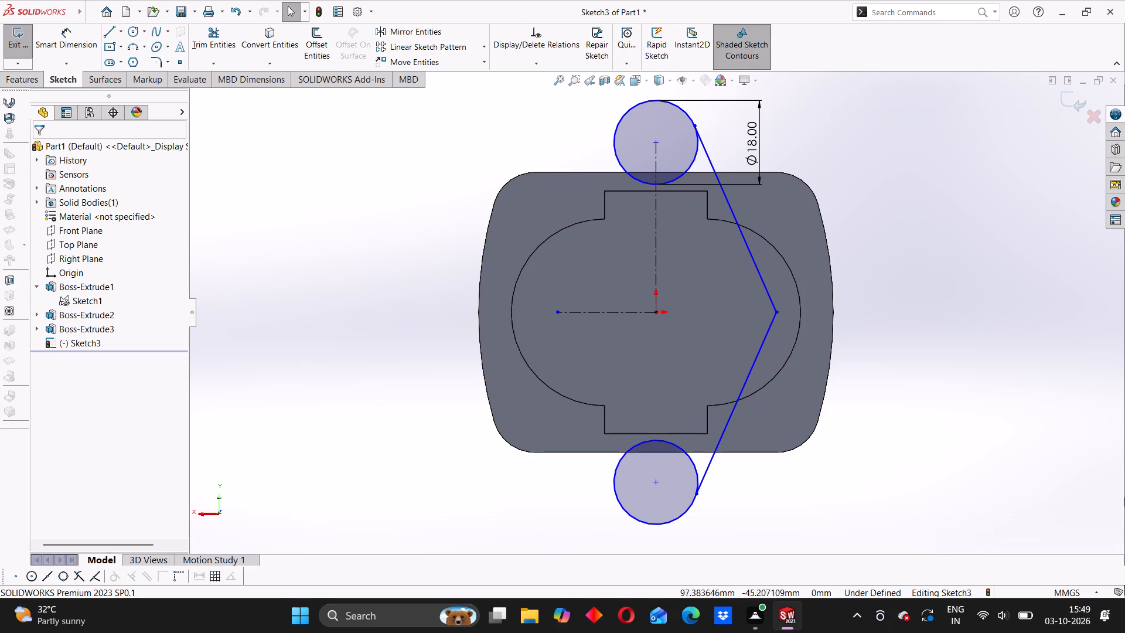
pyautogui.click(777, 313)
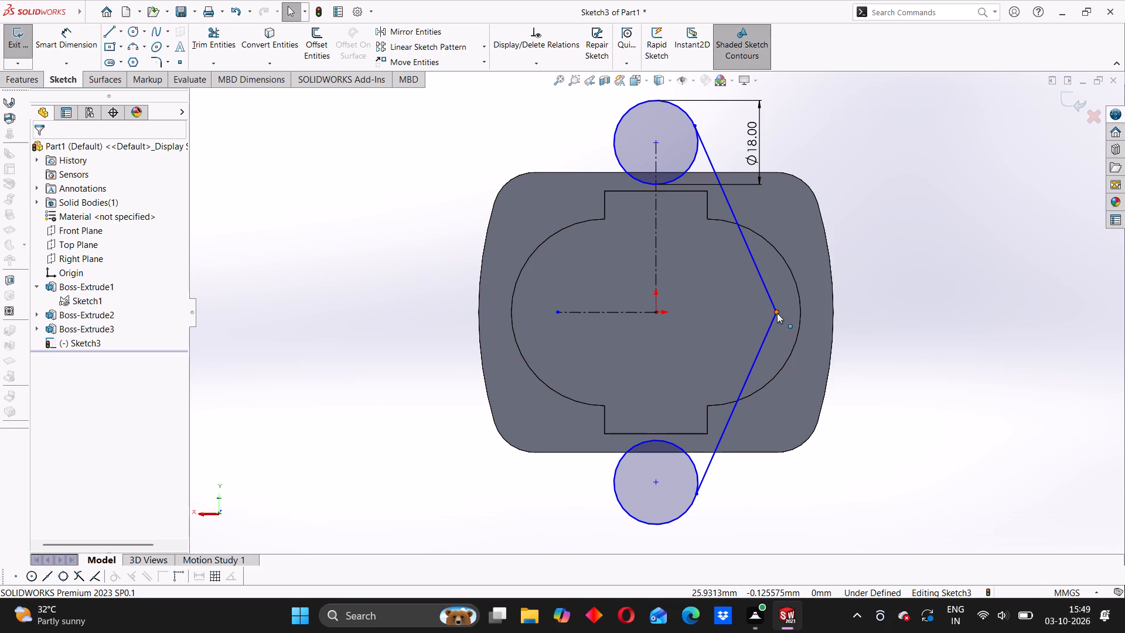
pyautogui.keyDown('ctrl'); pyautogui.click(656, 314); pyautogui.keyUp('ctrl')
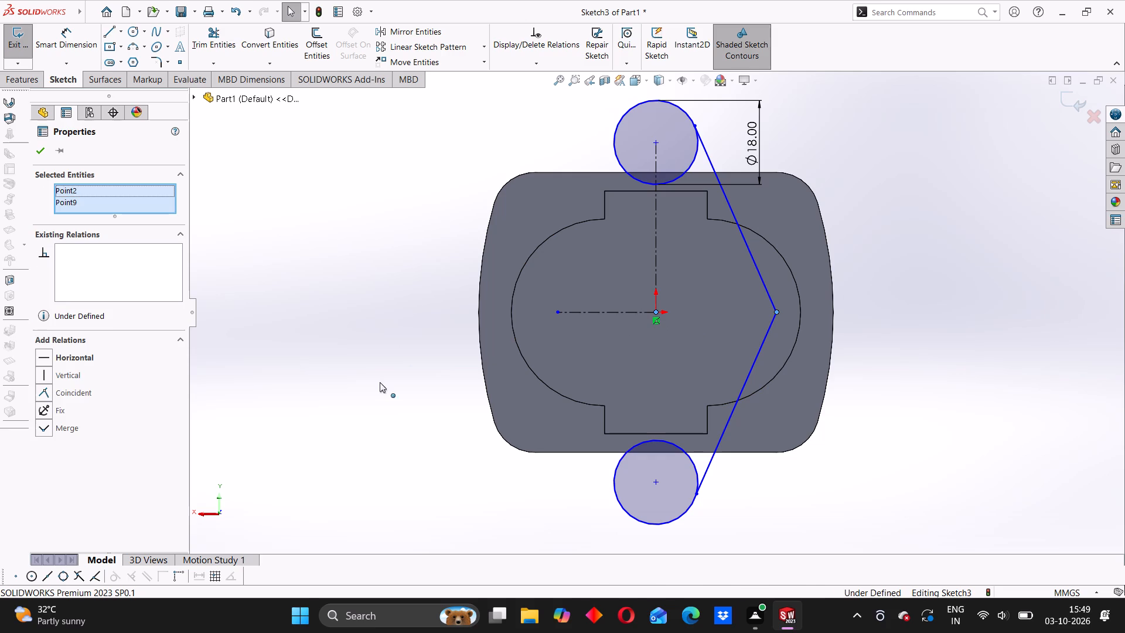
pyautogui.click(44, 353)
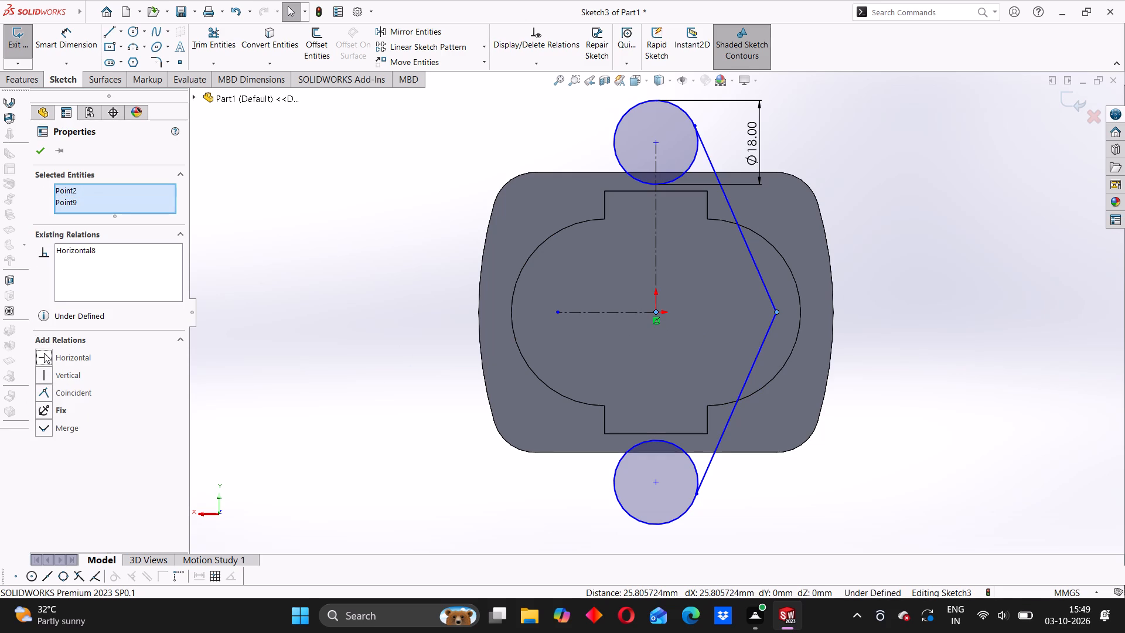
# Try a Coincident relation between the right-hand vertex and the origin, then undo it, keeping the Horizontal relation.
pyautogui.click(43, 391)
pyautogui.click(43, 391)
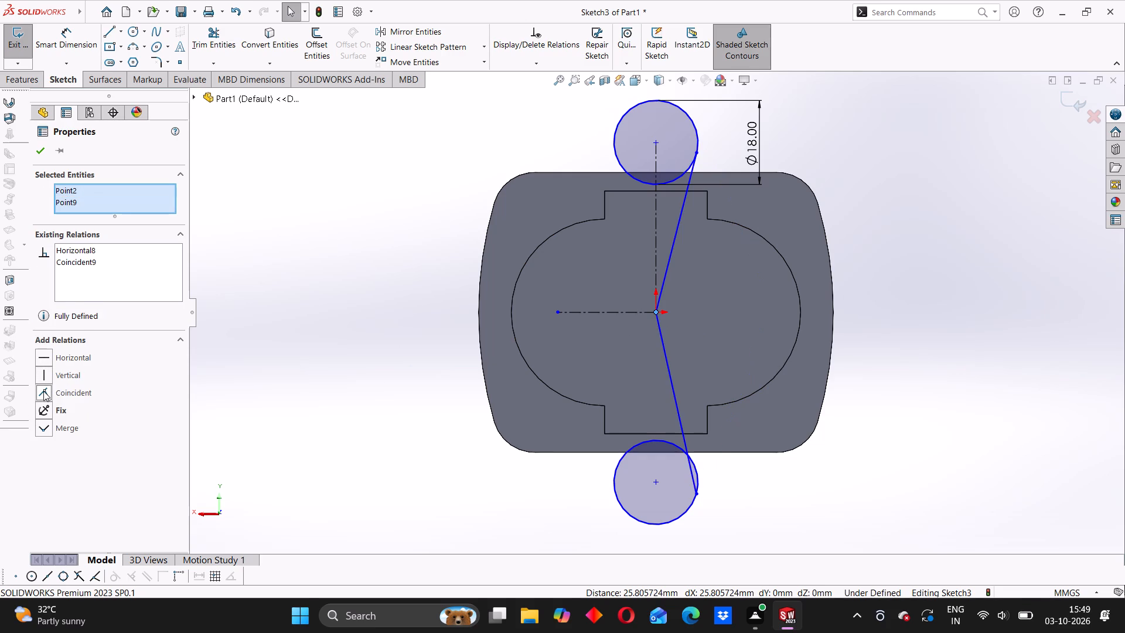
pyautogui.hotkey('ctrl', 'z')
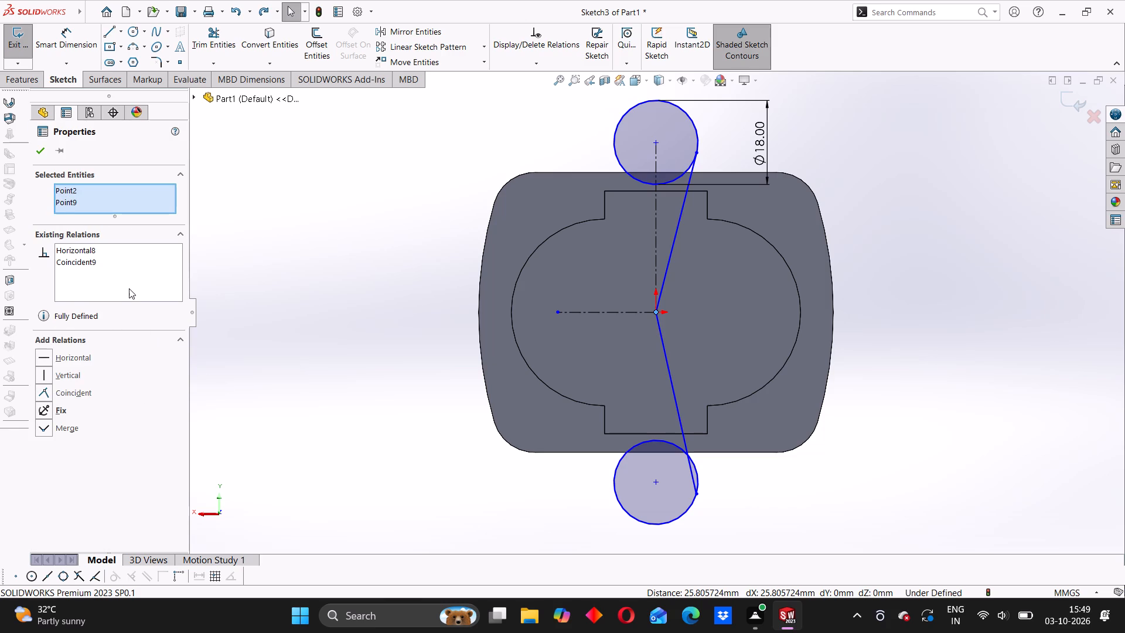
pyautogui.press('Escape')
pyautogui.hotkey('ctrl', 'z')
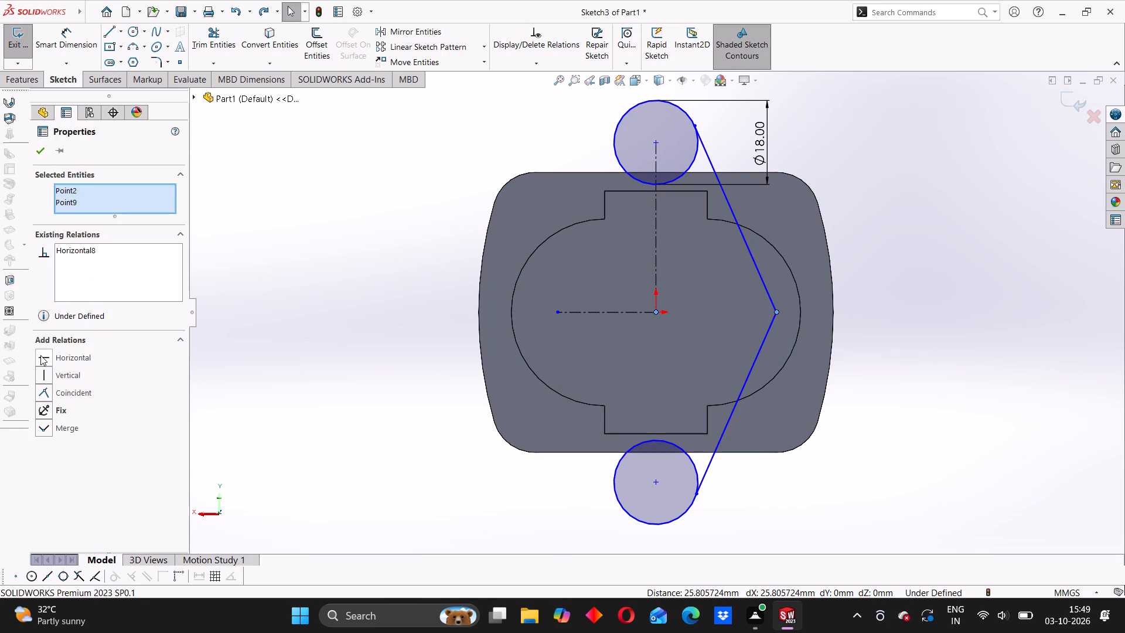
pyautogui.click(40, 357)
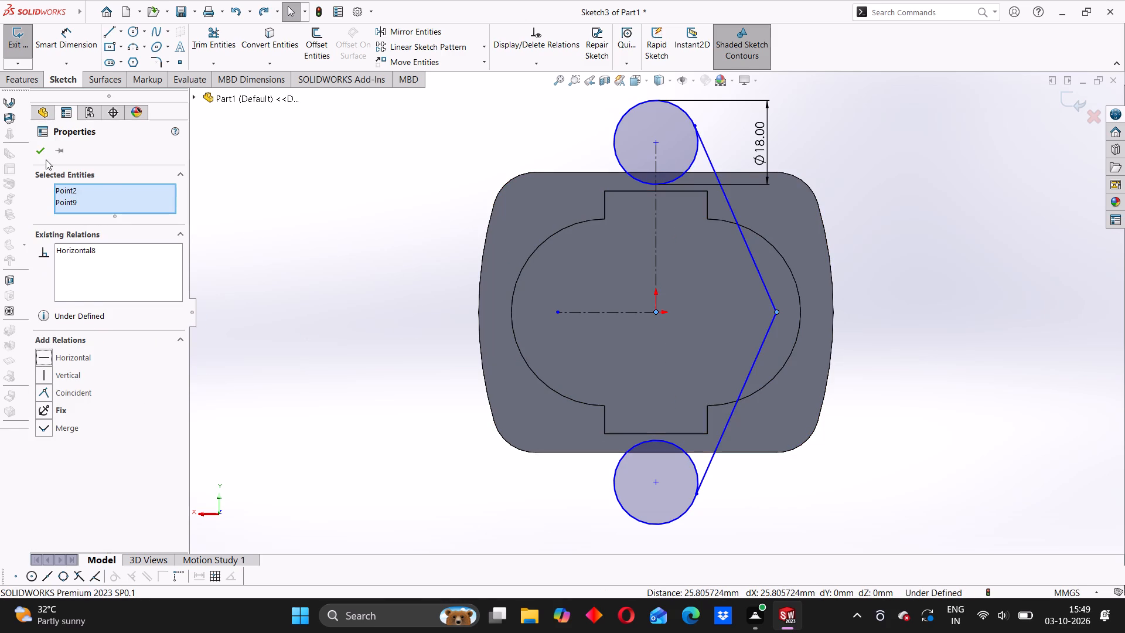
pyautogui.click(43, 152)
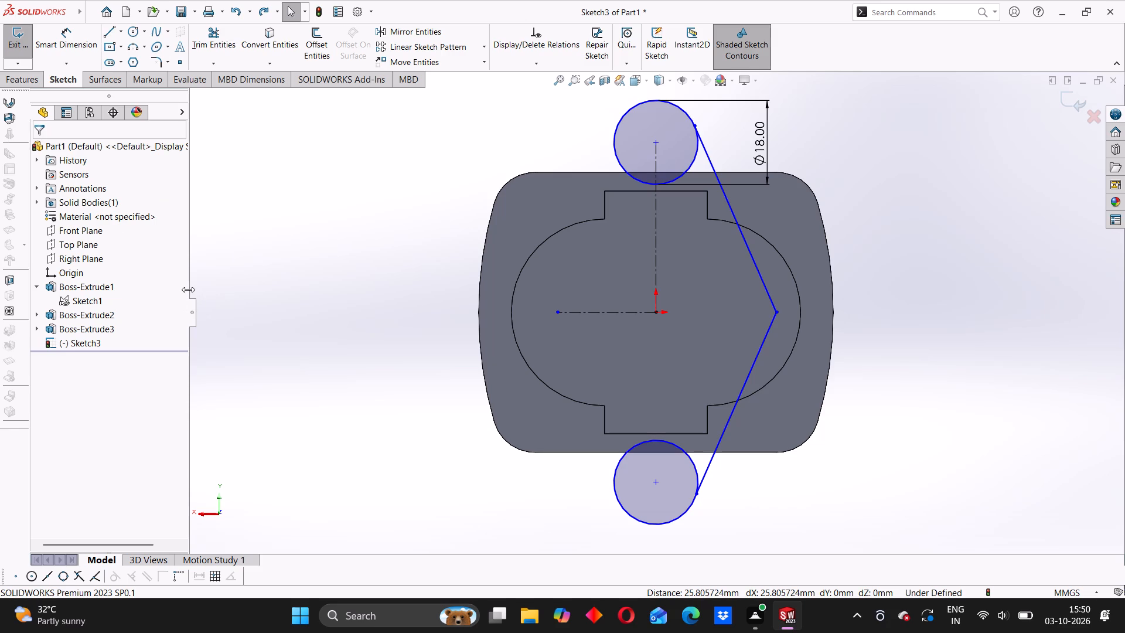
# Convert the left arc edge of the boss profile into a sketch entity.
pyautogui.click(517, 281)
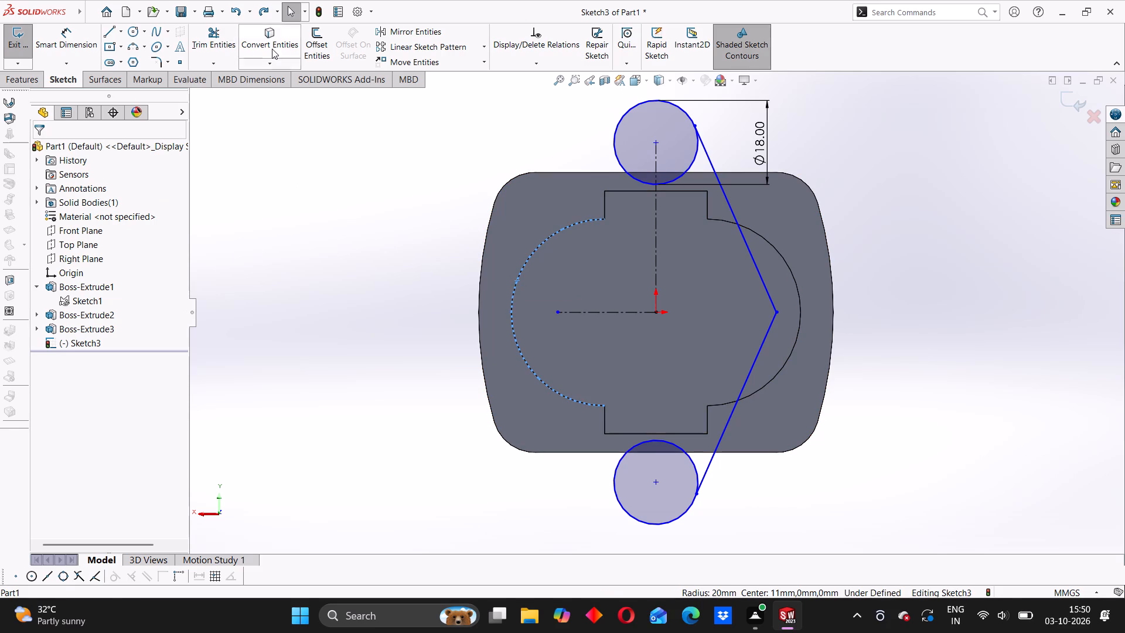
pyautogui.click(272, 49)
# Draw a line about 36 mm long from the upper circle's left side to the converted left arc, tangent to both.
pyautogui.click(110, 33)
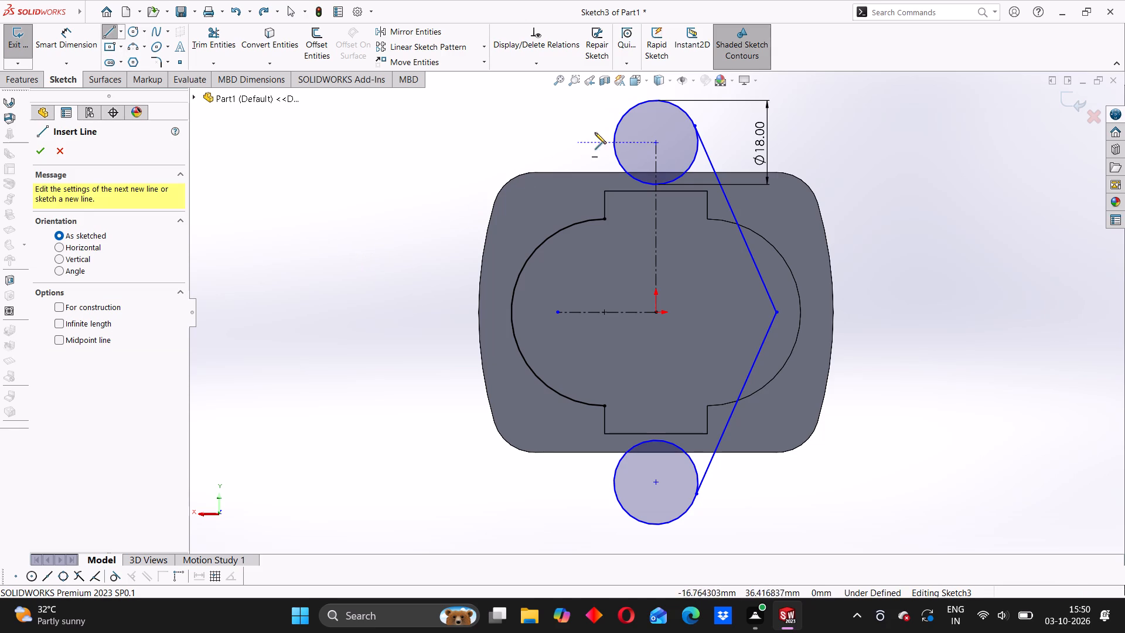
pyautogui.click(623, 117)
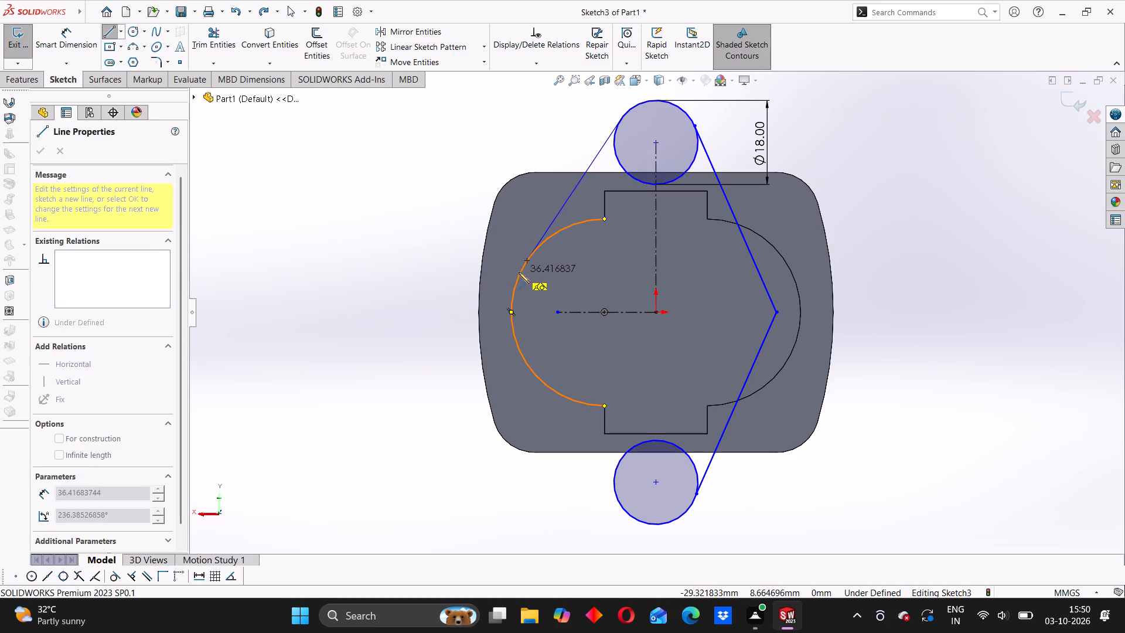
pyautogui.click(519, 272)
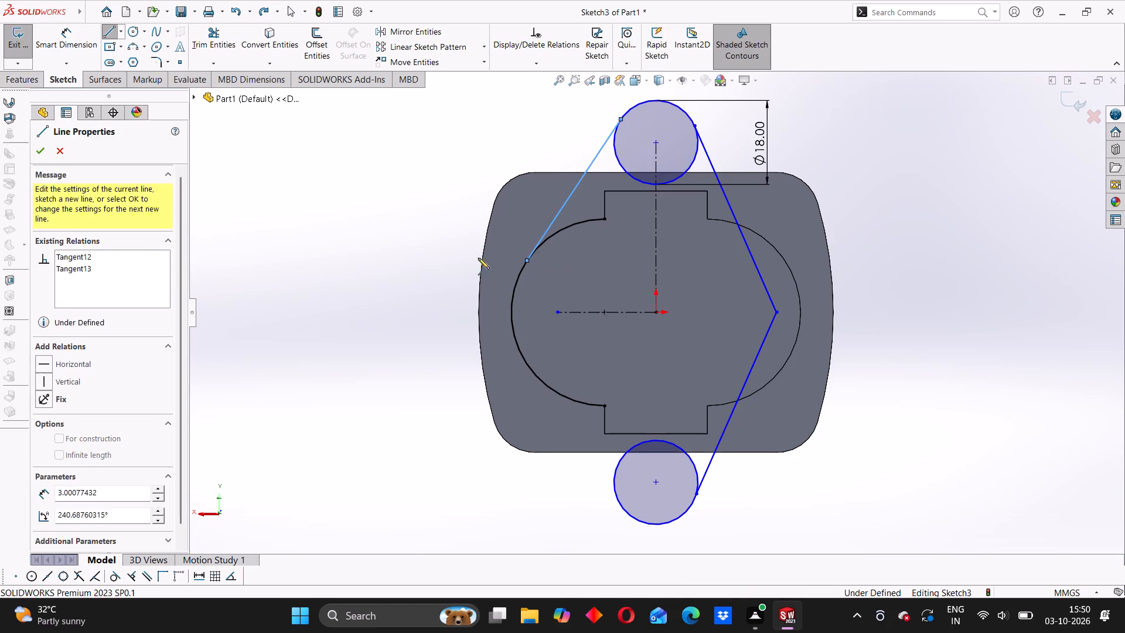
pyautogui.rightClick(403, 232)
pyautogui.click(429, 241)
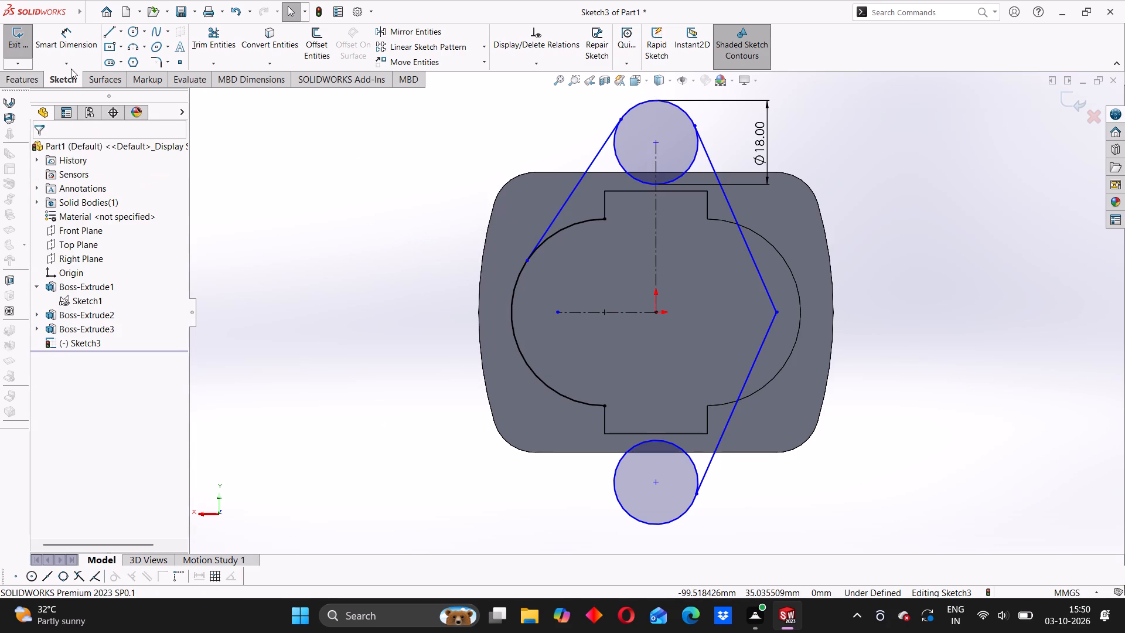
# Draw a line about 36 mm long from the lower circle's left side to the converted left arc.
pyautogui.click(104, 34)
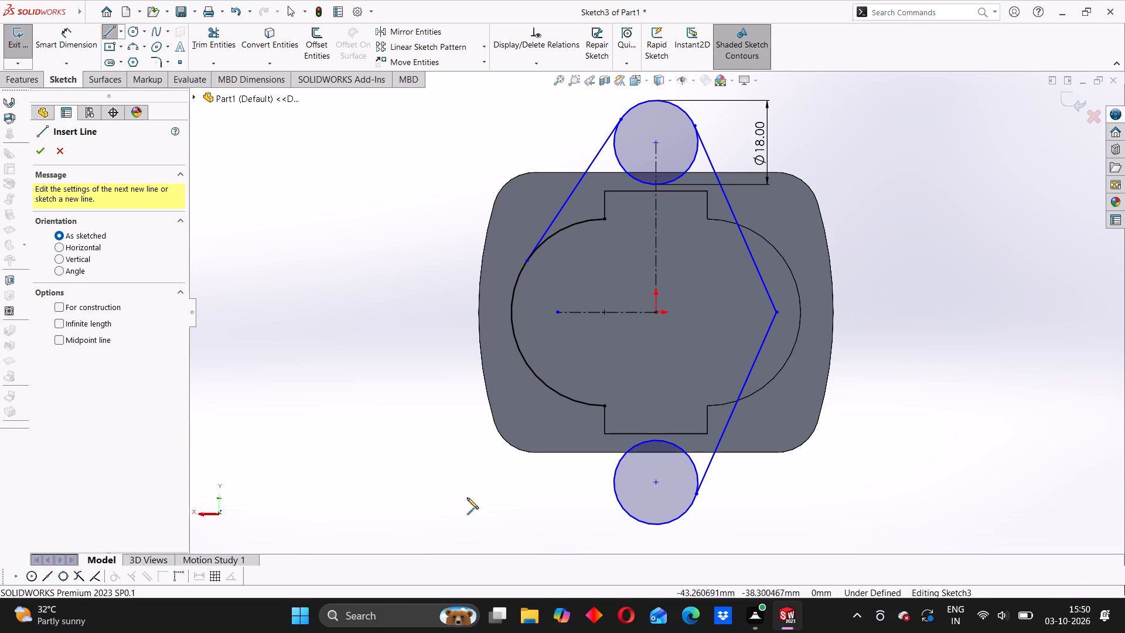
pyautogui.click(622, 509)
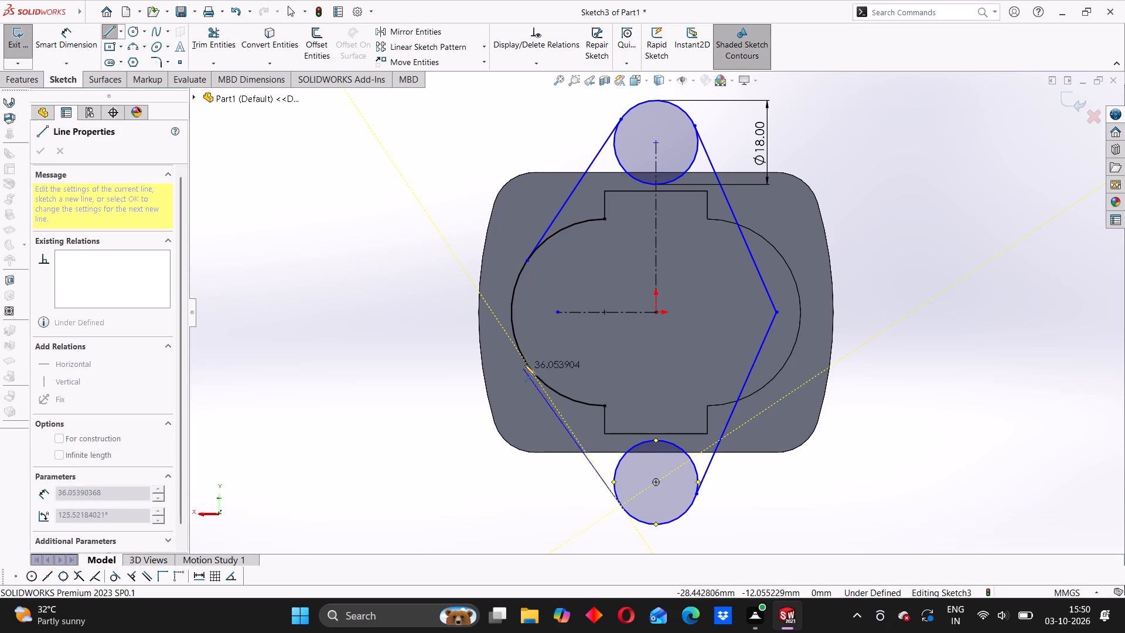
pyautogui.click(526, 363)
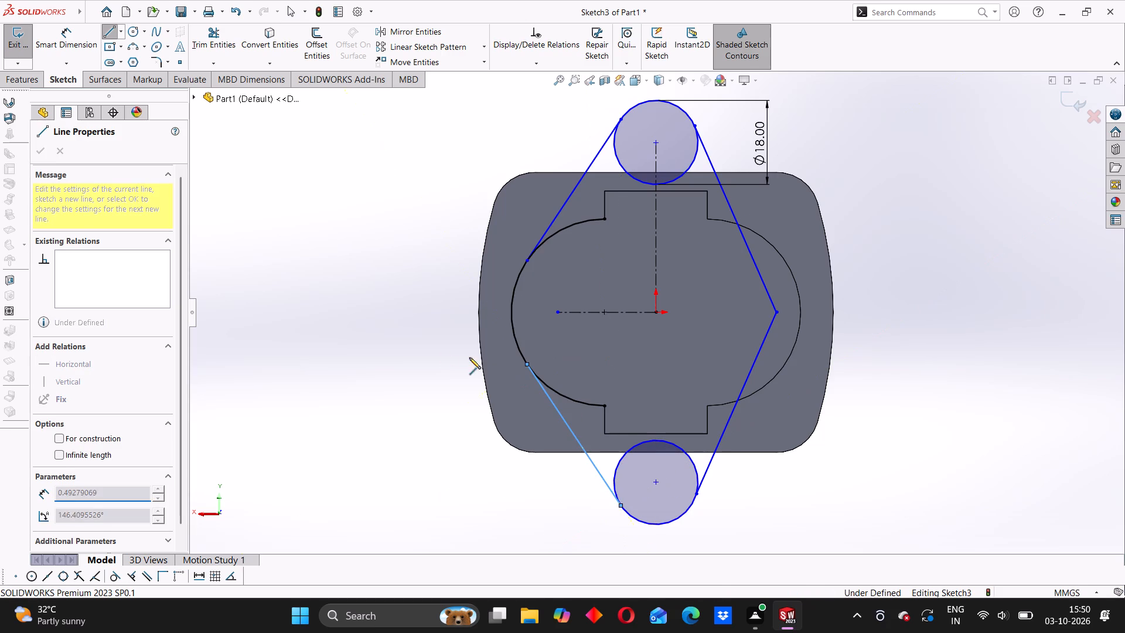
pyautogui.rightClick(358, 301)
pyautogui.click(376, 307)
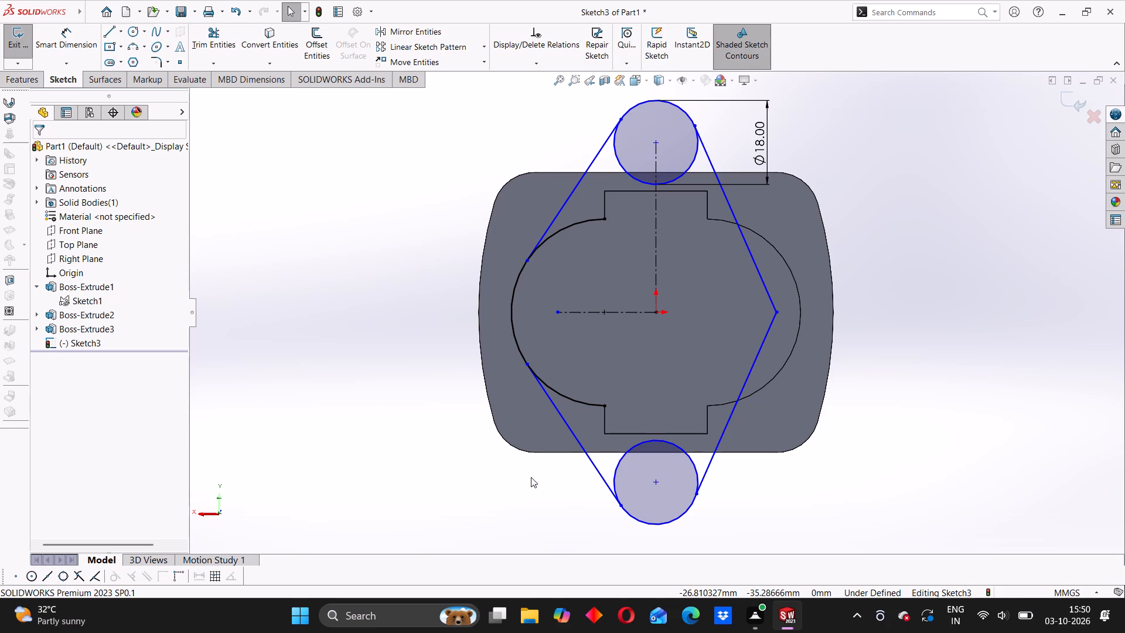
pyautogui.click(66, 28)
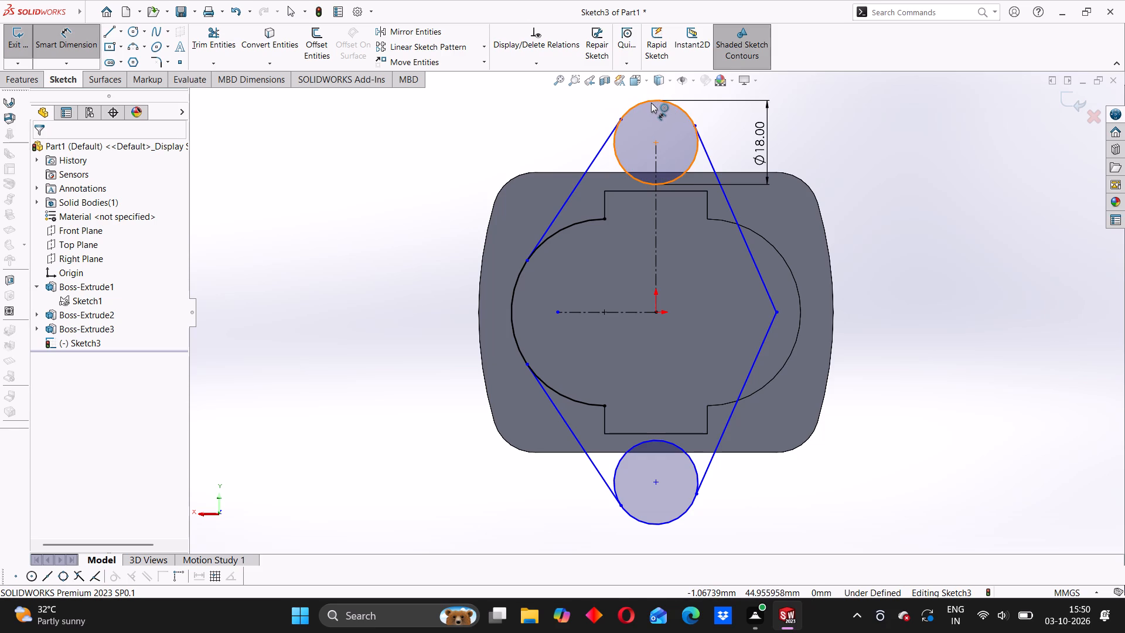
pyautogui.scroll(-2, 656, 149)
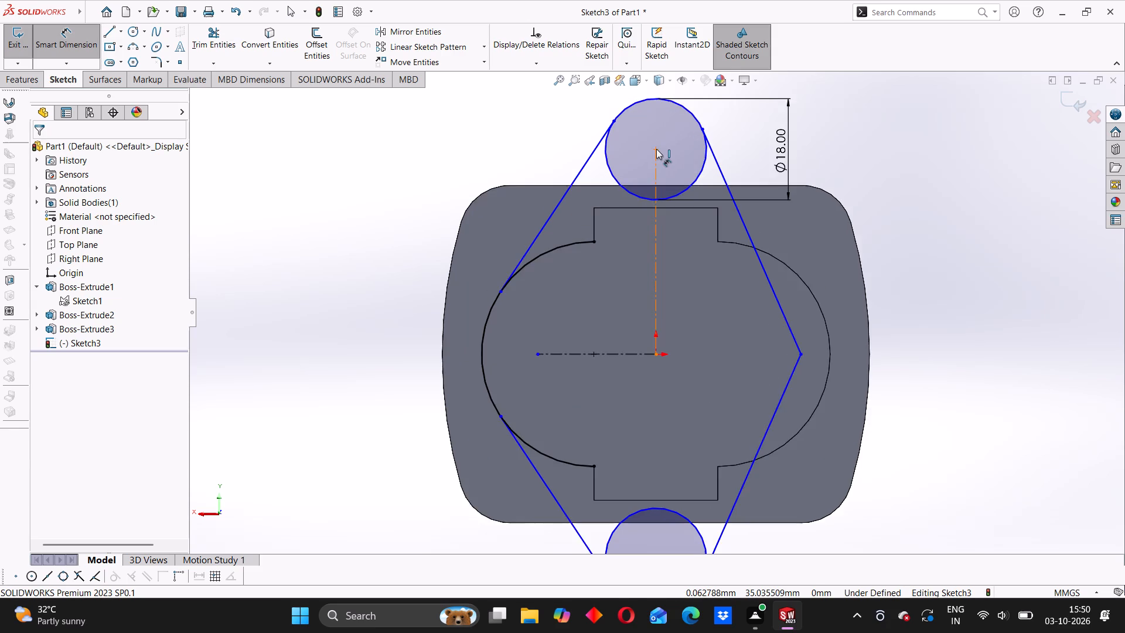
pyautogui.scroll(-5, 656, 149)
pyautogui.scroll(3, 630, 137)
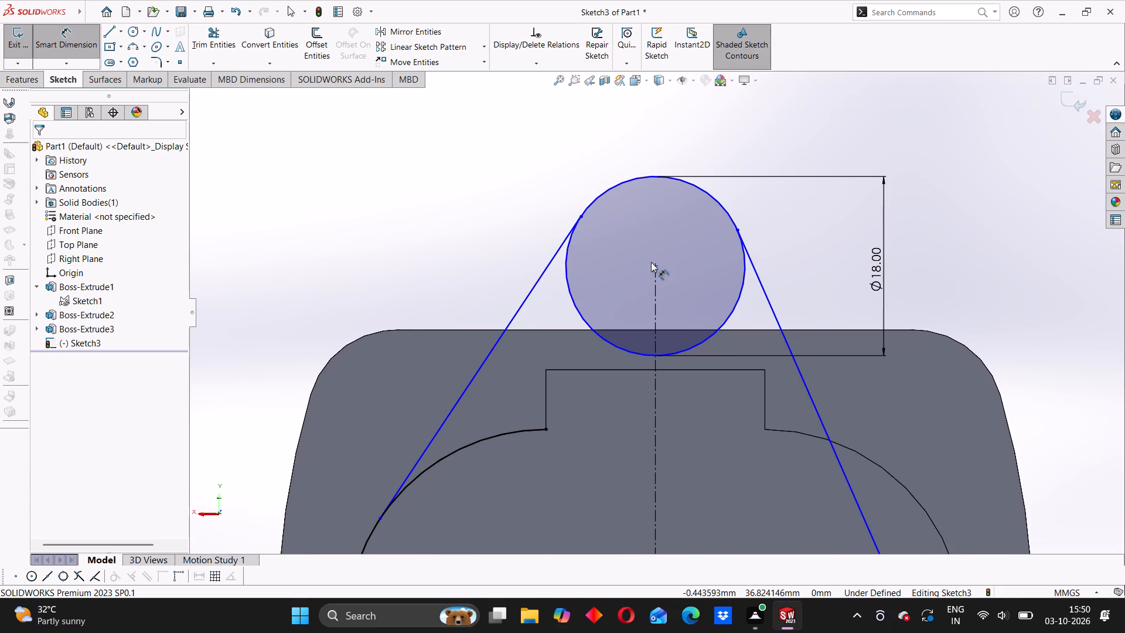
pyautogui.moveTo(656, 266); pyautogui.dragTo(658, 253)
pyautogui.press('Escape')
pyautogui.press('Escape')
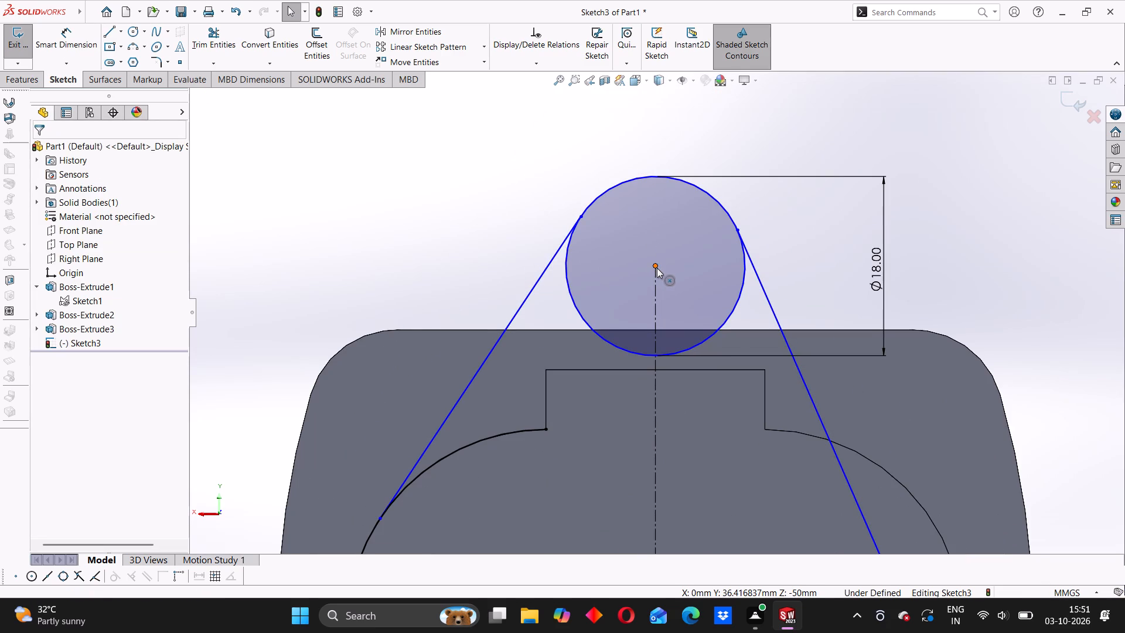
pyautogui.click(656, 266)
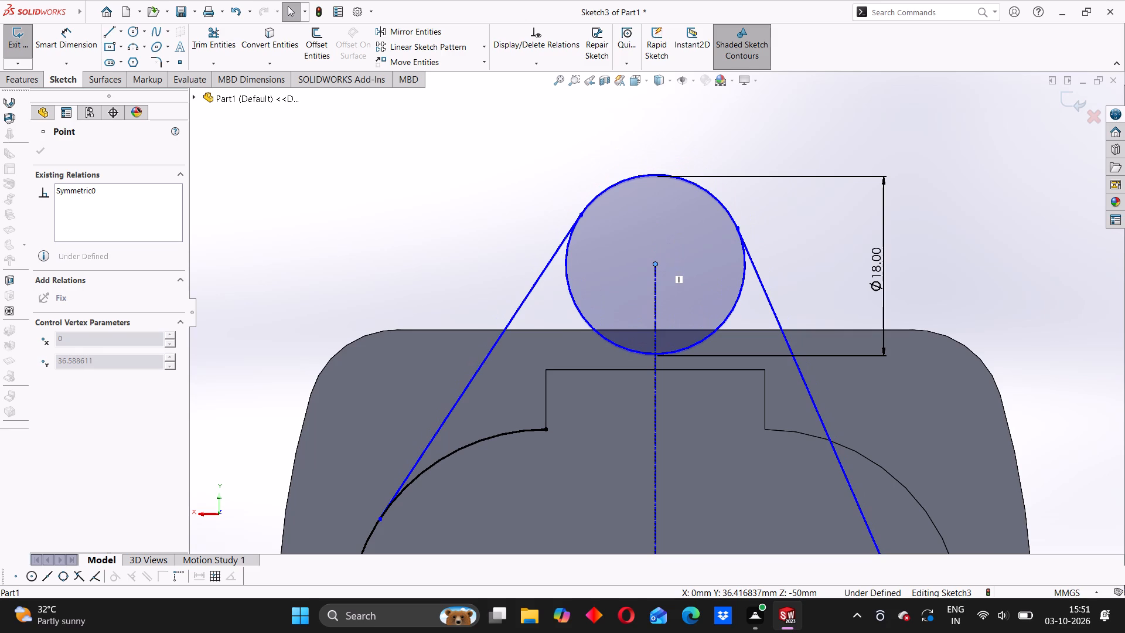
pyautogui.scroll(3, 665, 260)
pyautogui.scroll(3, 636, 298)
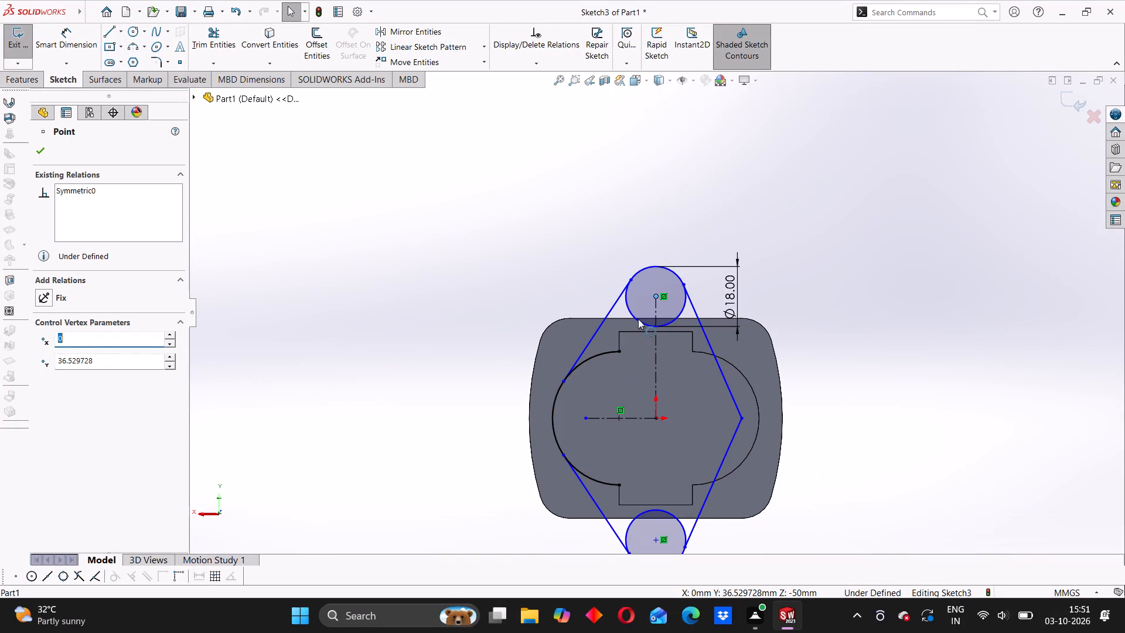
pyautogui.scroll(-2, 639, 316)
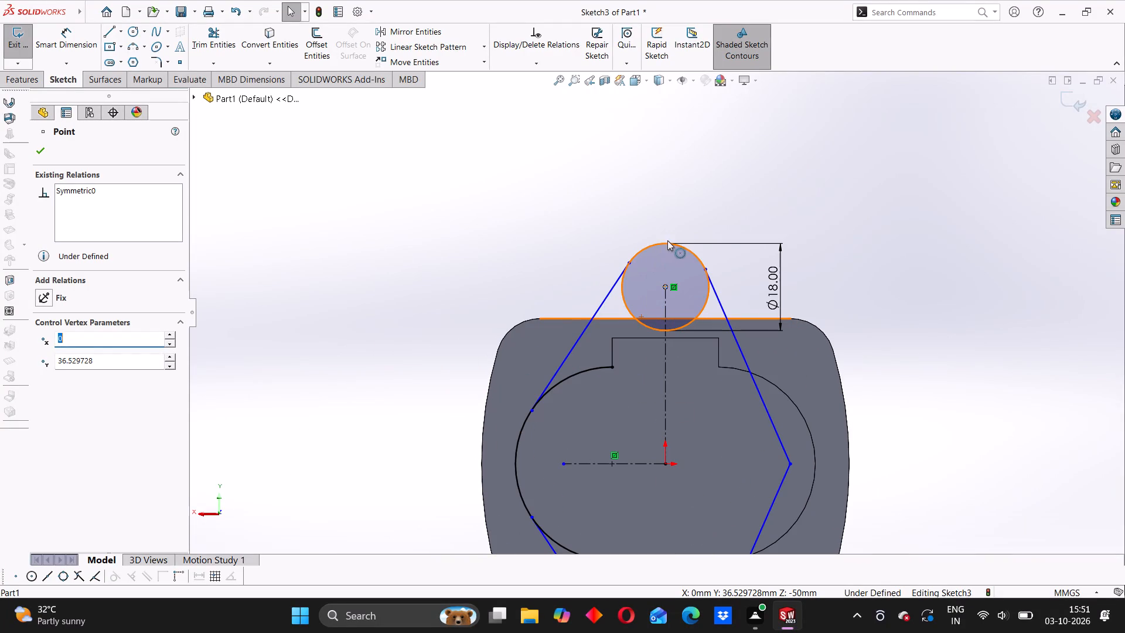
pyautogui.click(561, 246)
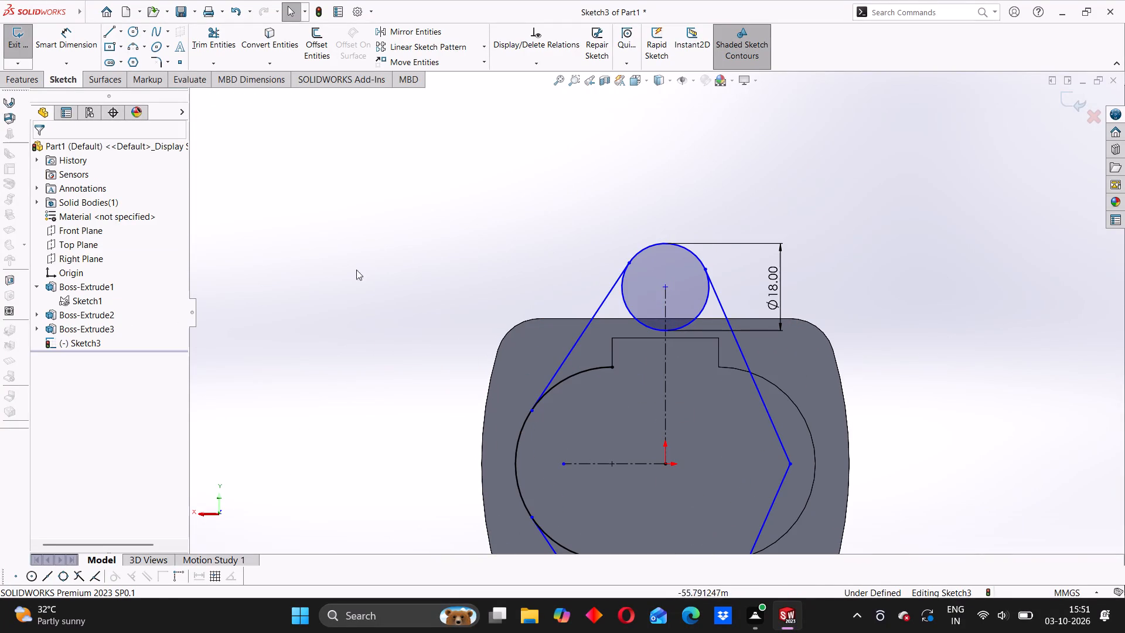
# Draw a vertical construction centerline from a point above the upper circle down to that circle's centre.
pyautogui.click(118, 33)
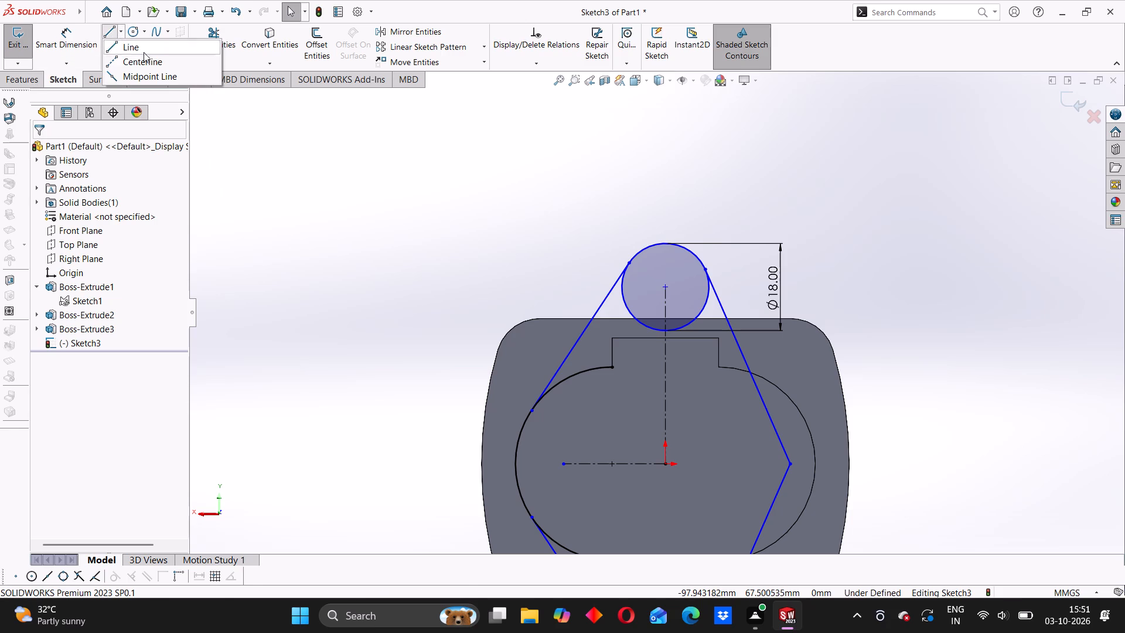
pyautogui.click(151, 62)
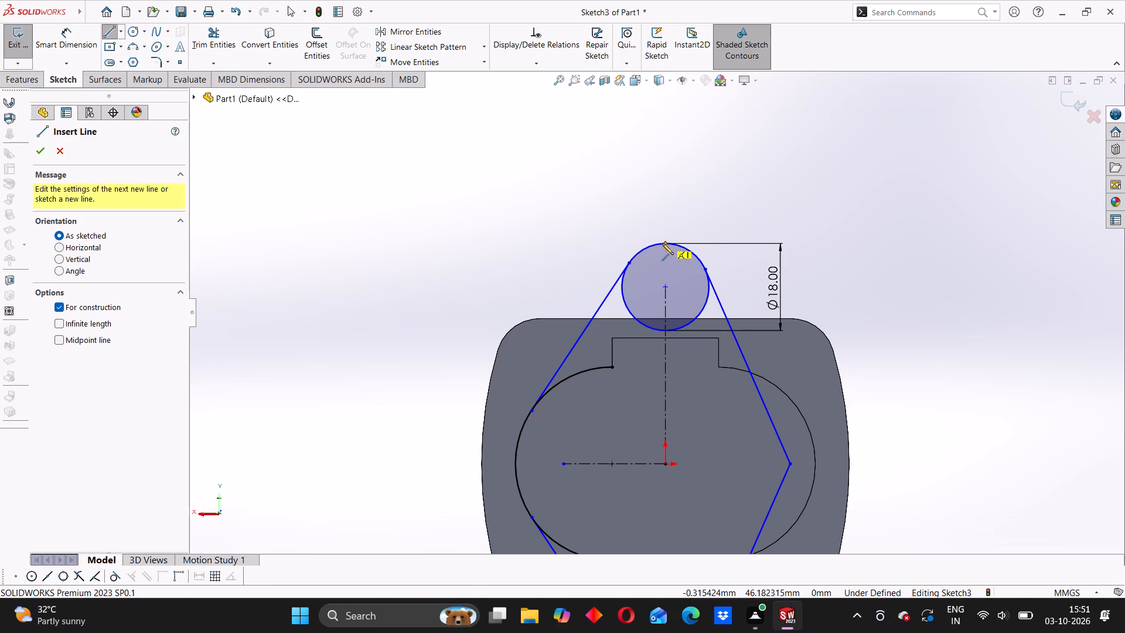
pyautogui.click(665, 215)
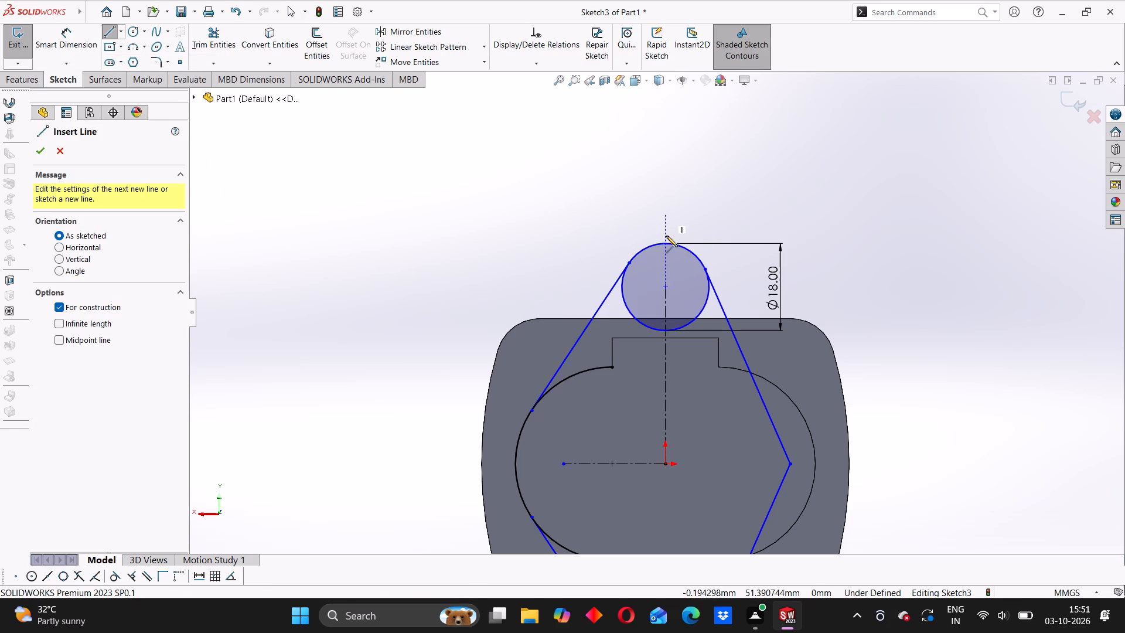
pyautogui.click(666, 288)
pyautogui.rightClick(454, 215)
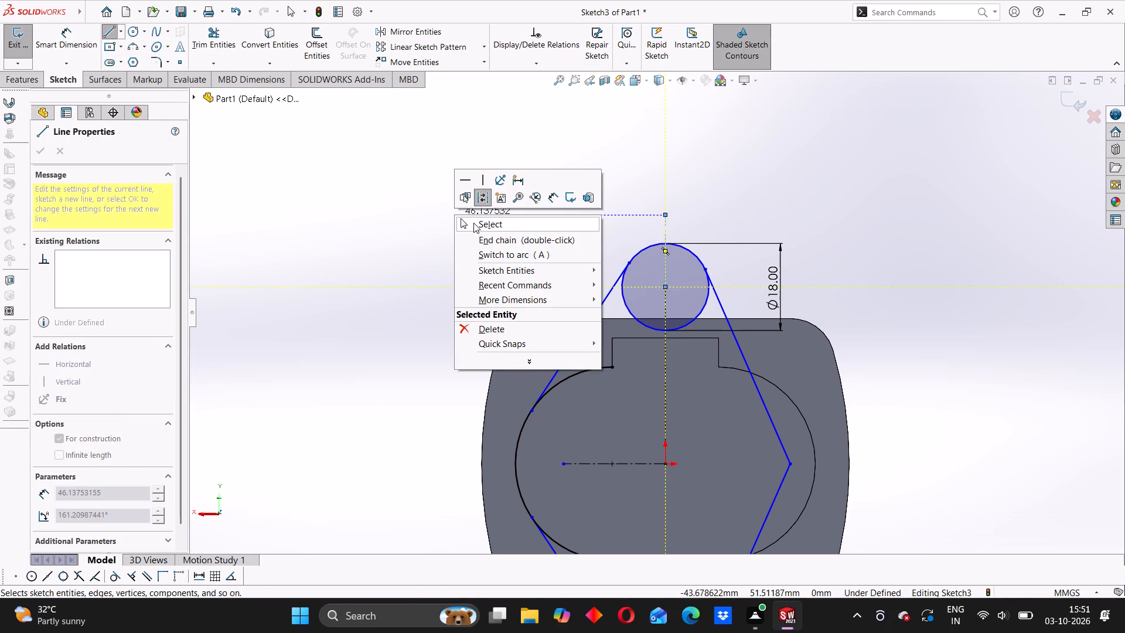
pyautogui.click(475, 224)
# Draw a vertical construction centerline about 24 mm long from the lower circle's centre to a point below the circle.
pyautogui.scroll(6, 684, 321)
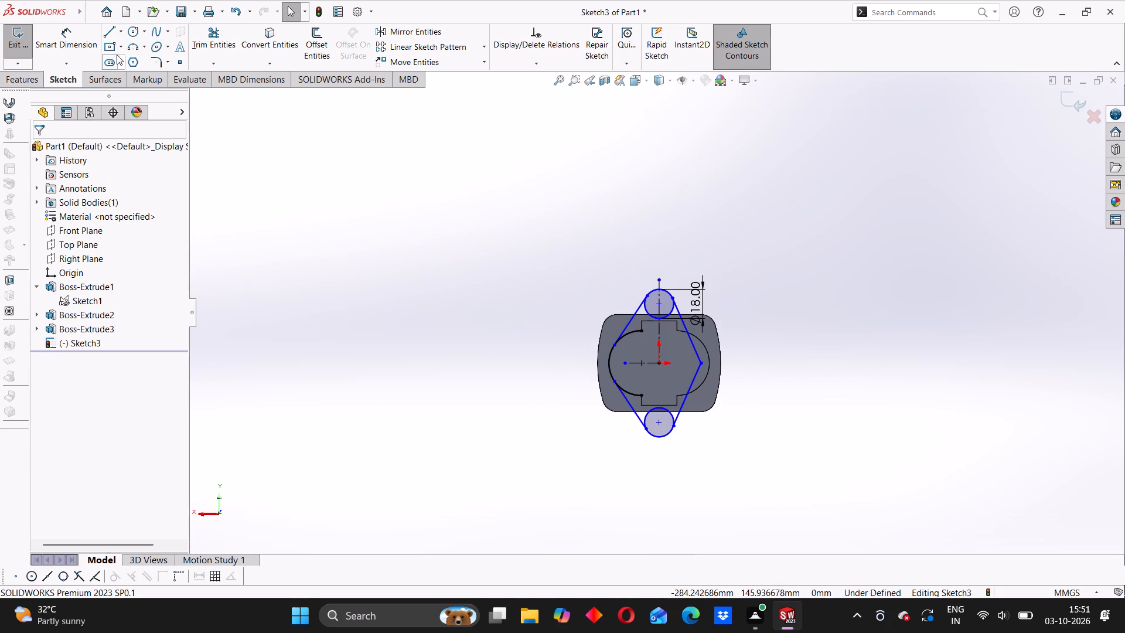
pyautogui.click(123, 35)
pyautogui.click(127, 64)
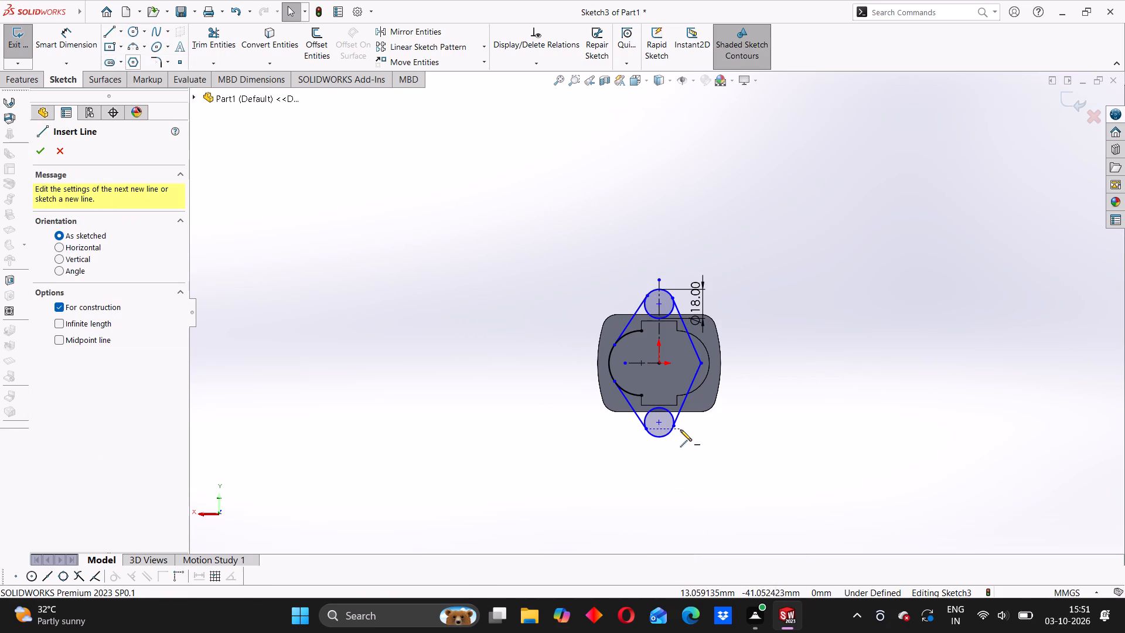
pyautogui.scroll(-2, 657, 442)
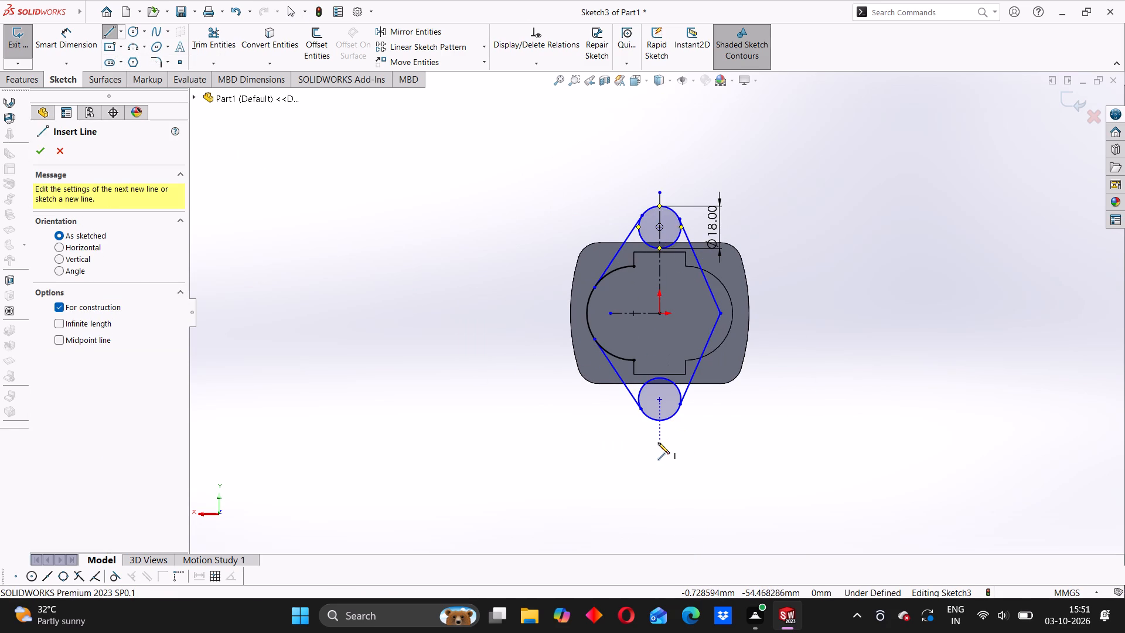
pyautogui.click(658, 400)
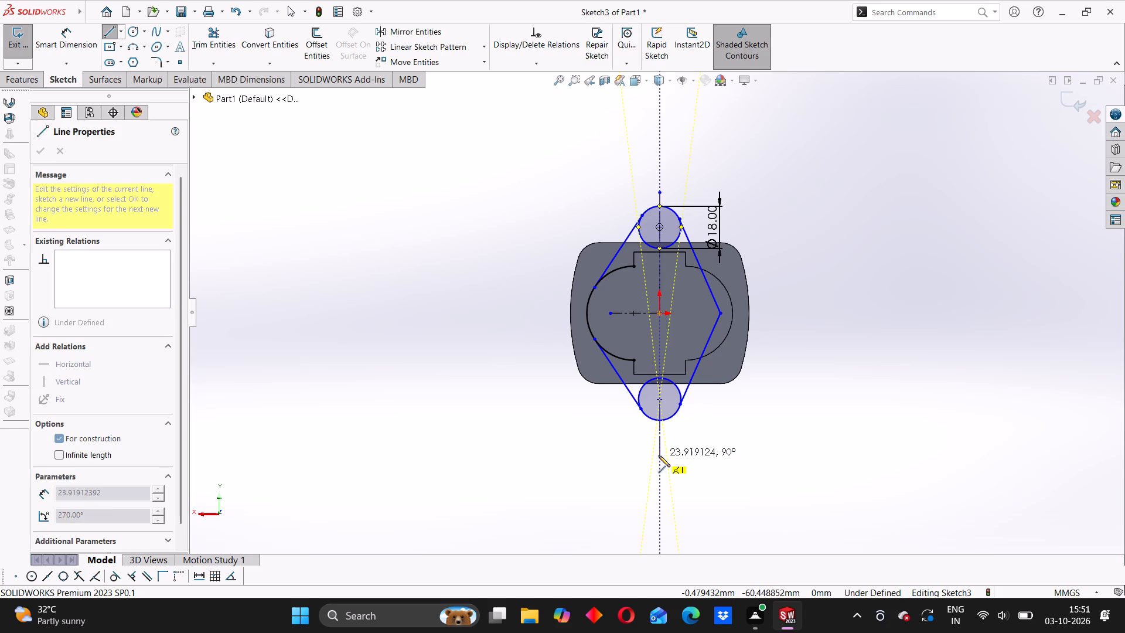
pyautogui.click(659, 455)
pyautogui.press('Escape')
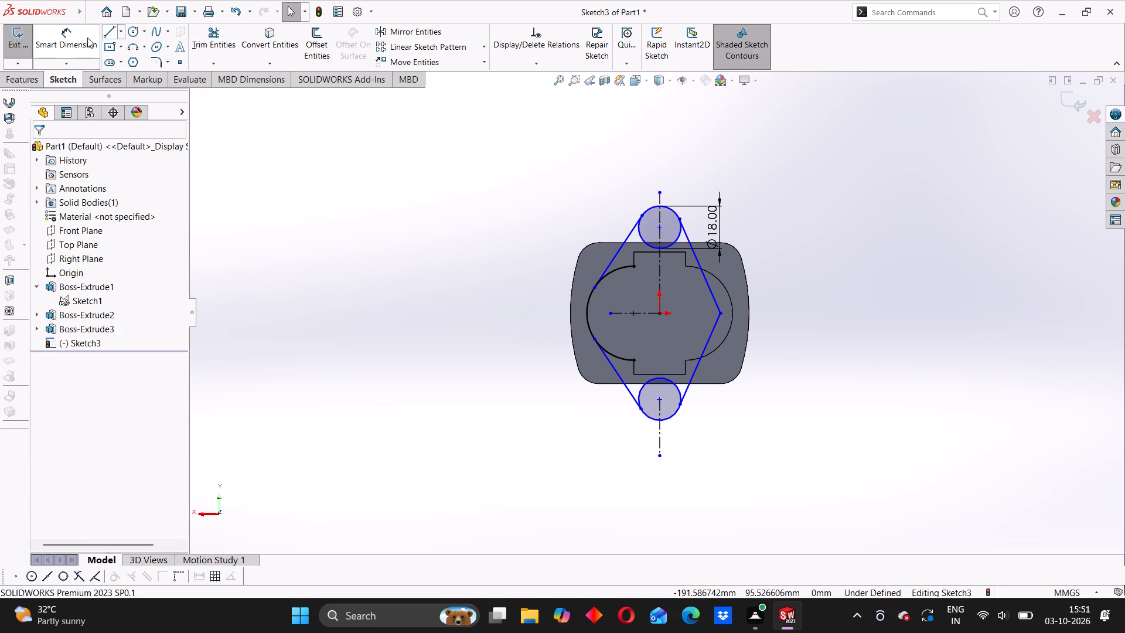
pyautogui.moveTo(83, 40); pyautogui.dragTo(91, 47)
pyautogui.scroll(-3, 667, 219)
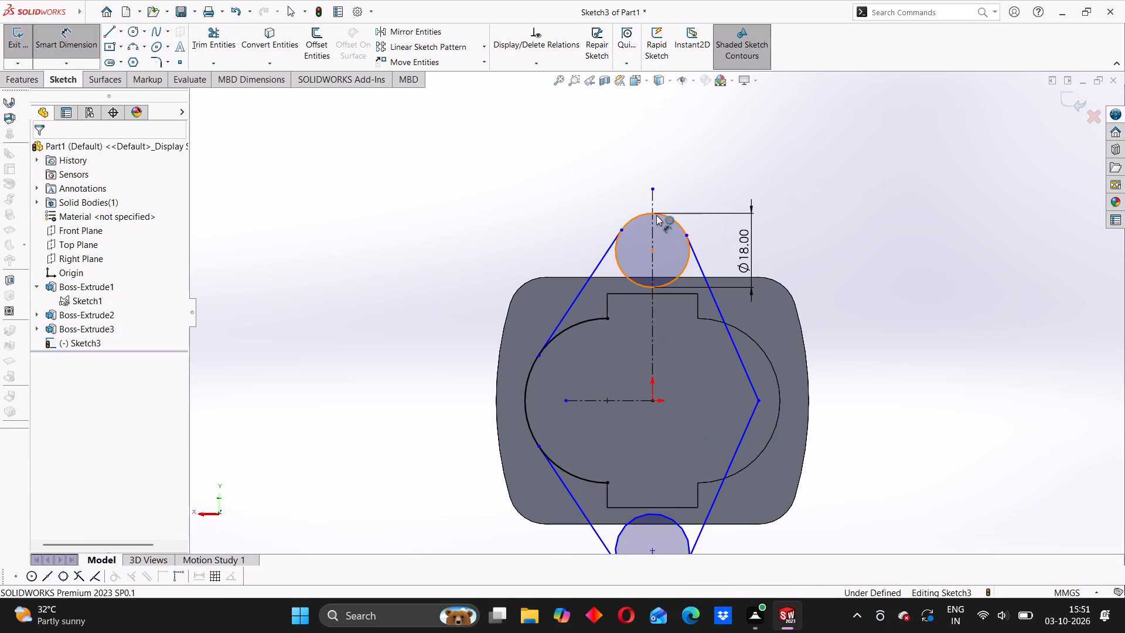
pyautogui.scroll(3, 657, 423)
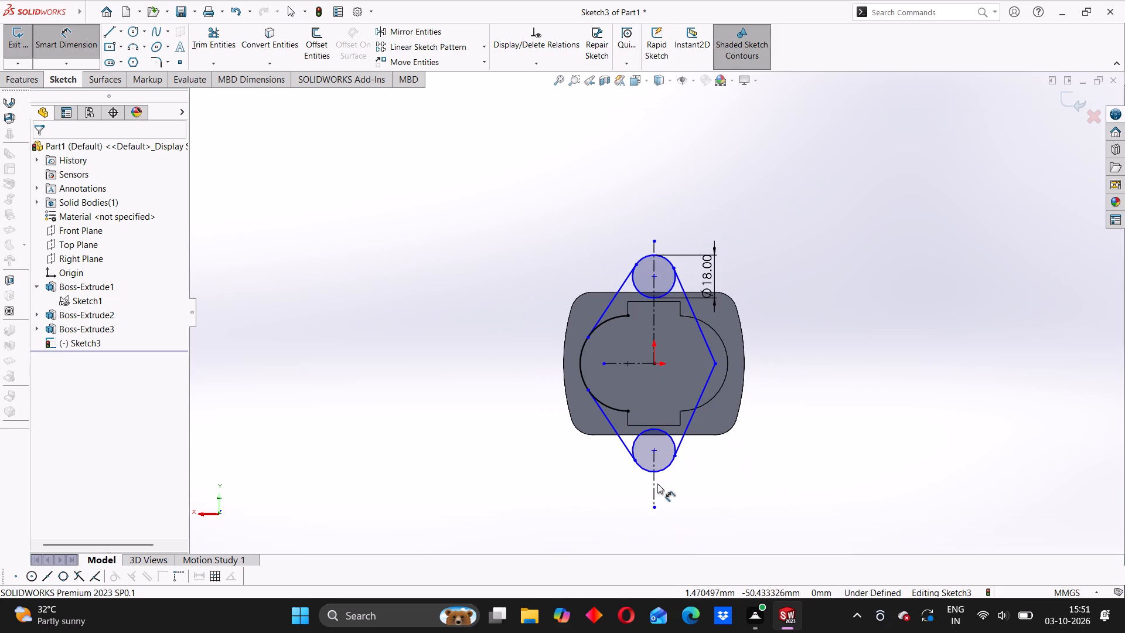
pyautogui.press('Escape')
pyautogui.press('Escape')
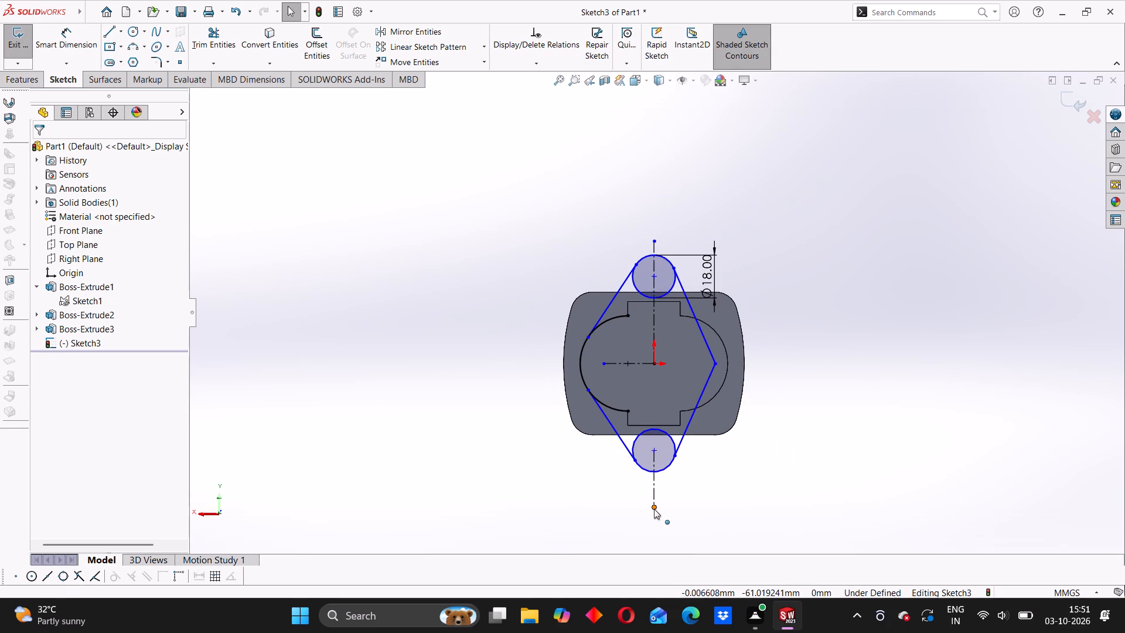
# Shorten both vertical centerlines so their free ends lie on the lower circle's bottommost and the upper circle's topmost point.
pyautogui.moveTo(654, 509); pyautogui.dragTo(654, 475)
pyautogui.scroll(-6, 654, 236)
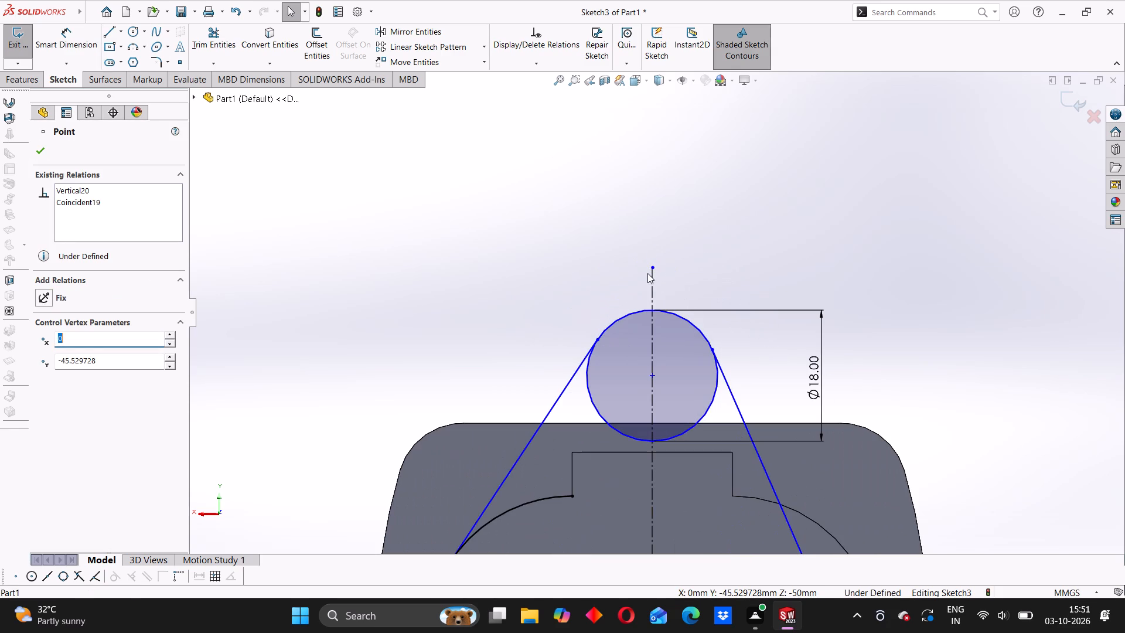
pyautogui.moveTo(654, 269); pyautogui.dragTo(649, 301)
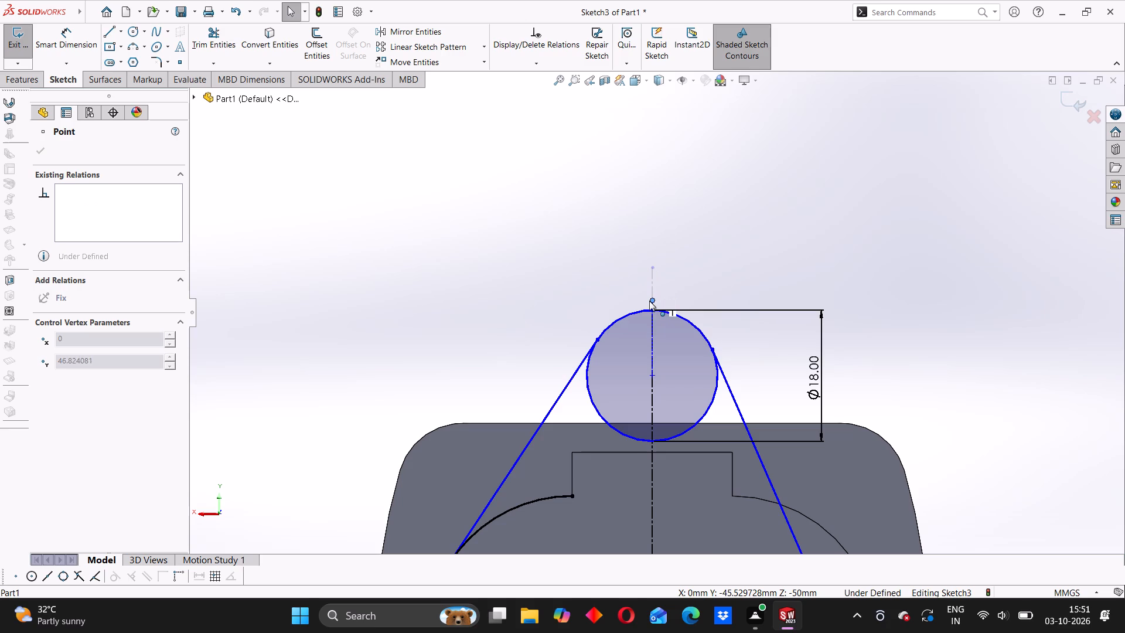
pyautogui.moveTo(649, 301); pyautogui.dragTo(649, 310)
# Dimension the overall height between the outer ends of the upper and lower centerlines as 94 mm.
pyautogui.scroll(6, 559, 290)
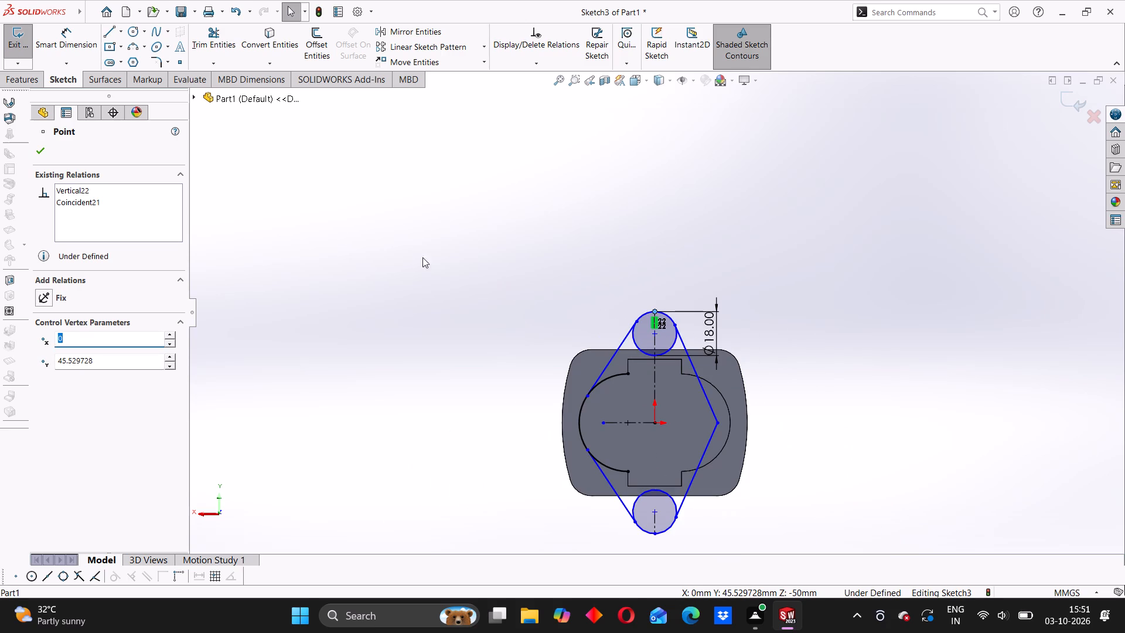
pyautogui.click(71, 33)
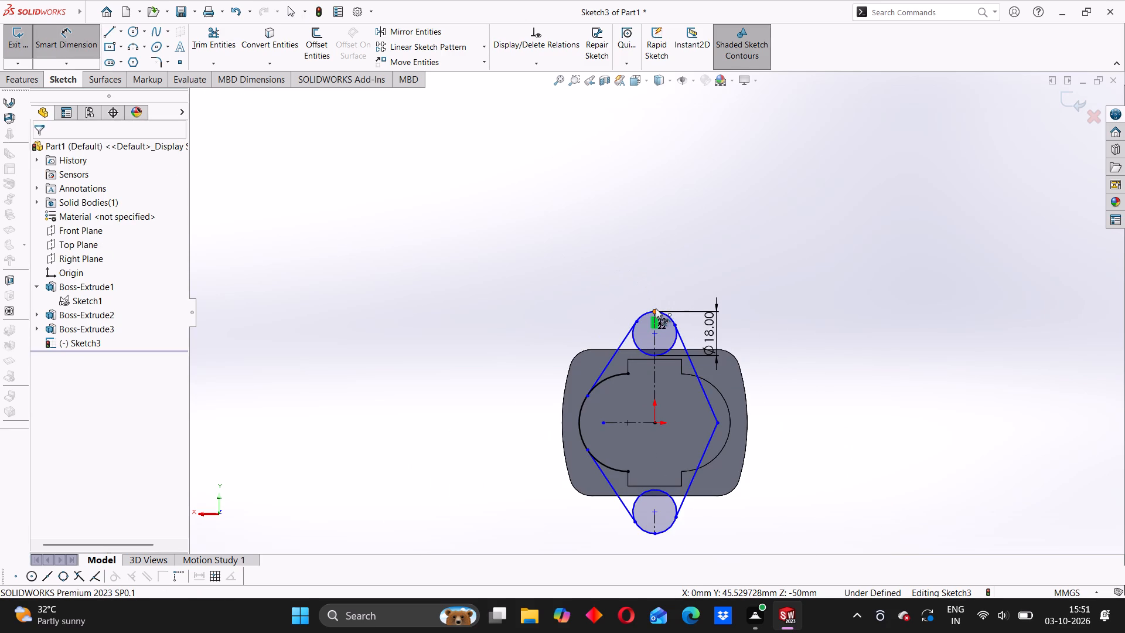
pyautogui.click(654, 314)
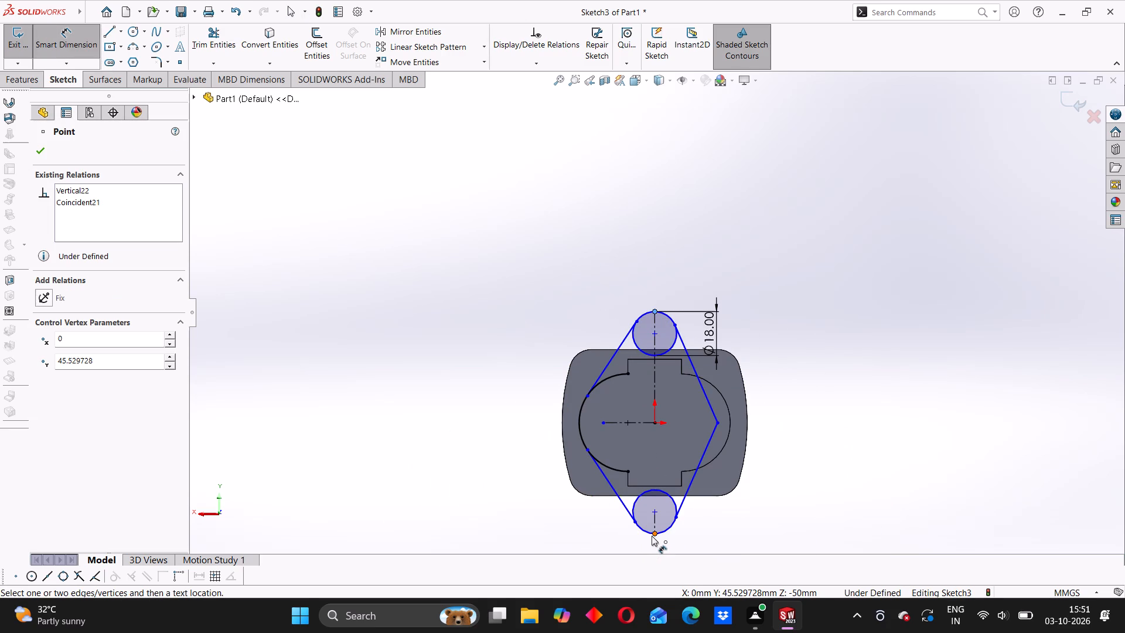
pyautogui.click(654, 536)
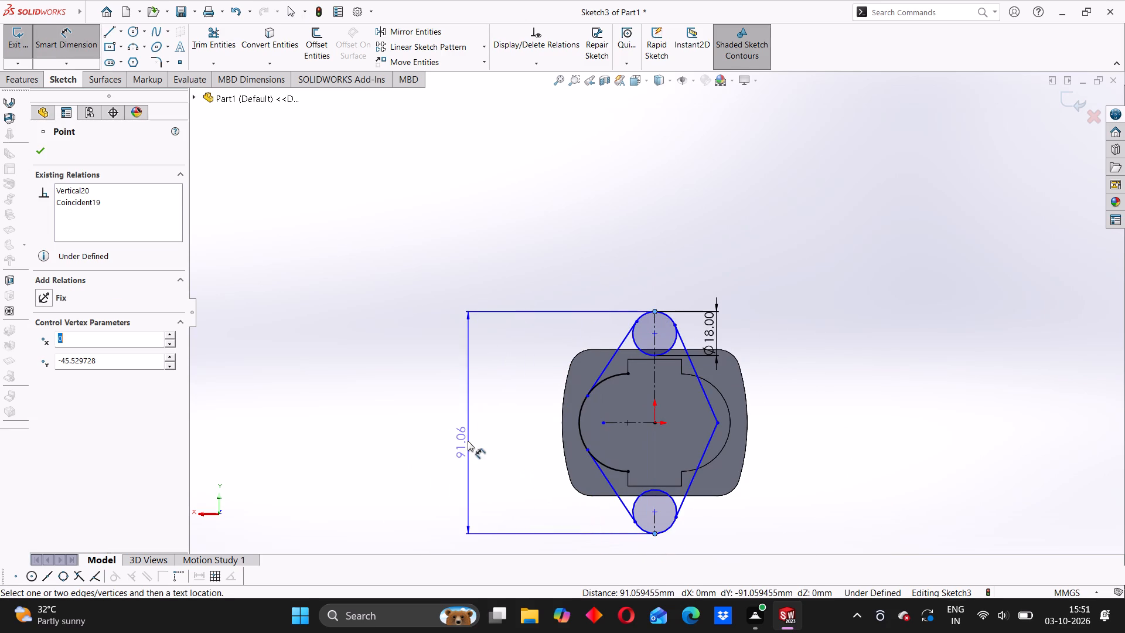
pyautogui.click(465, 430)
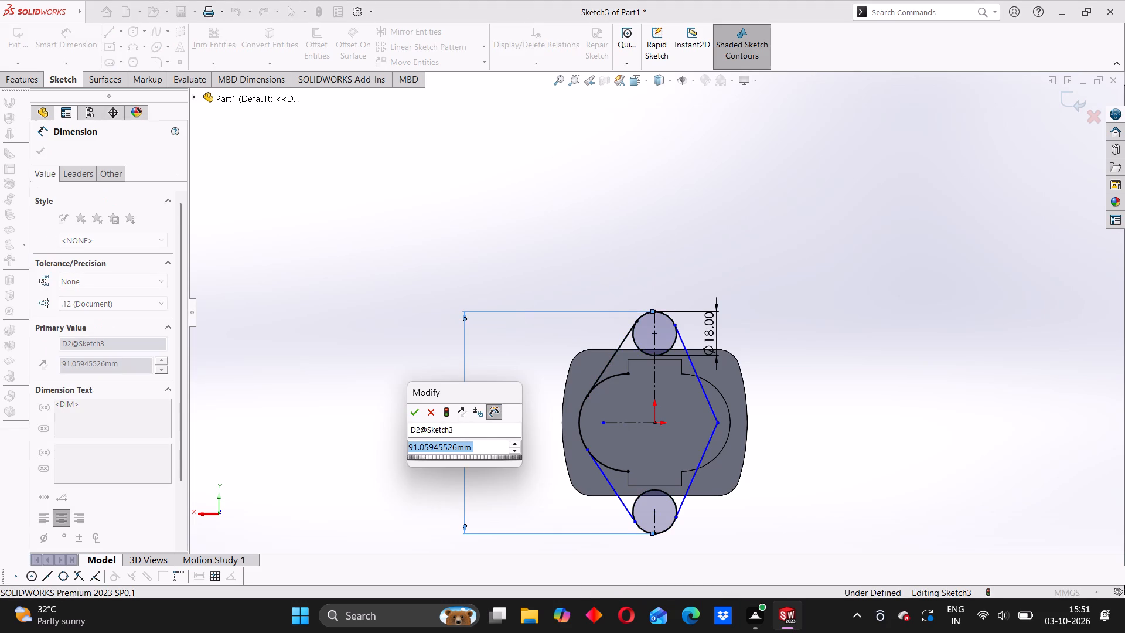
pyautogui.write('94')
pyautogui.press('Return')
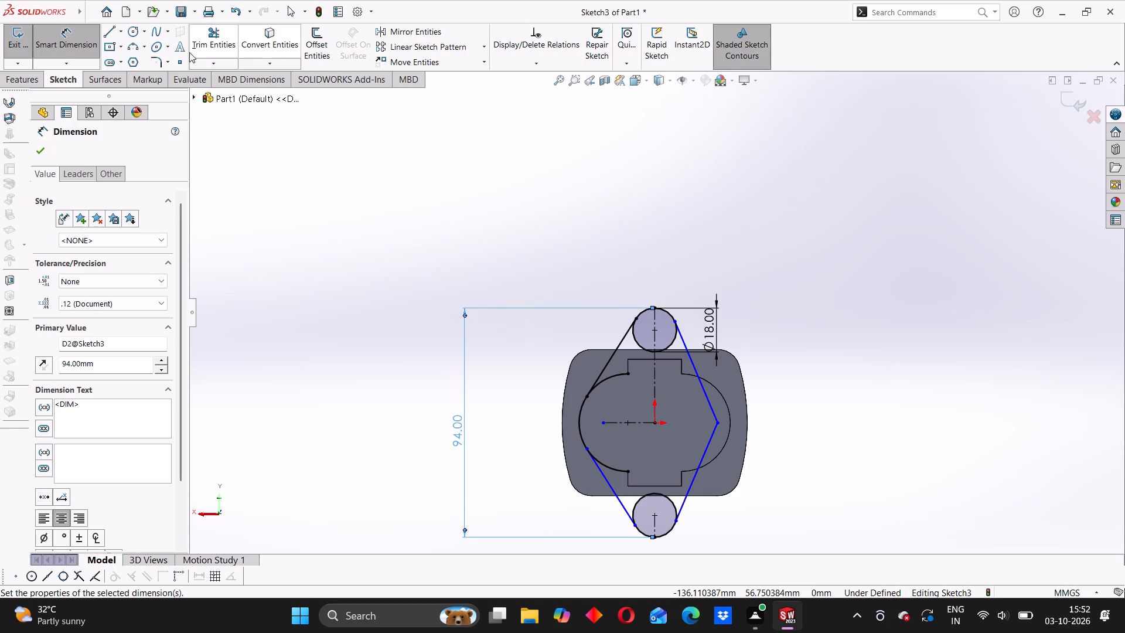
# Round the right-hand corner where the two slanted lines meet with a 15 mm sketch fillet.
pyautogui.click(165, 61)
pyautogui.click(163, 72)
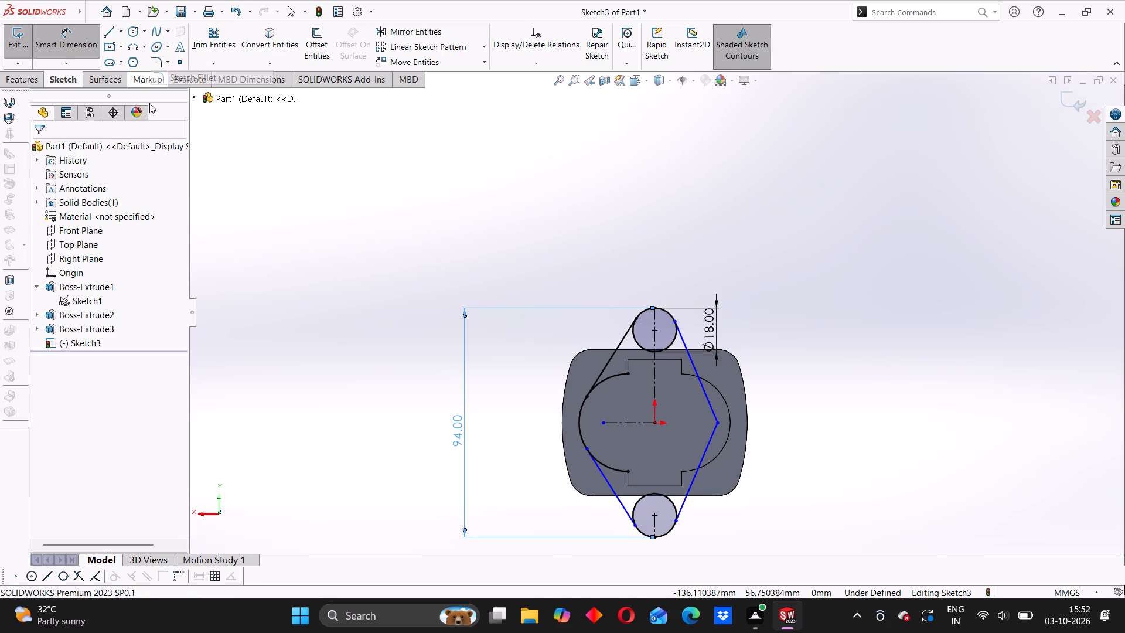
pyautogui.write('15')
pyautogui.press('Return')
pyautogui.scroll(-2, 735, 426)
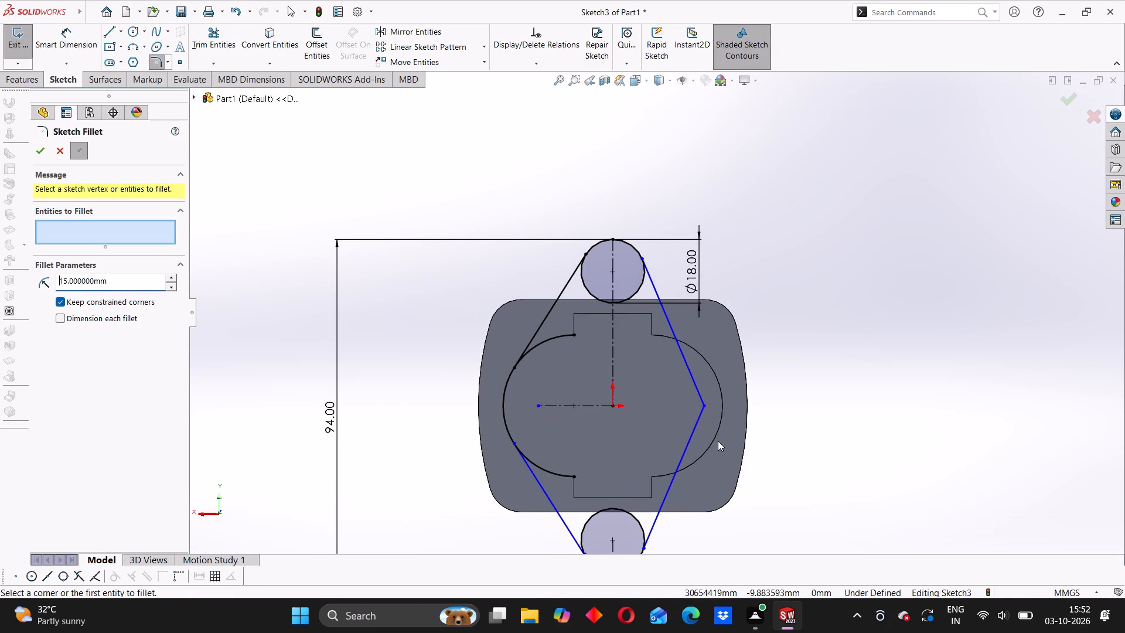
pyautogui.click(705, 404)
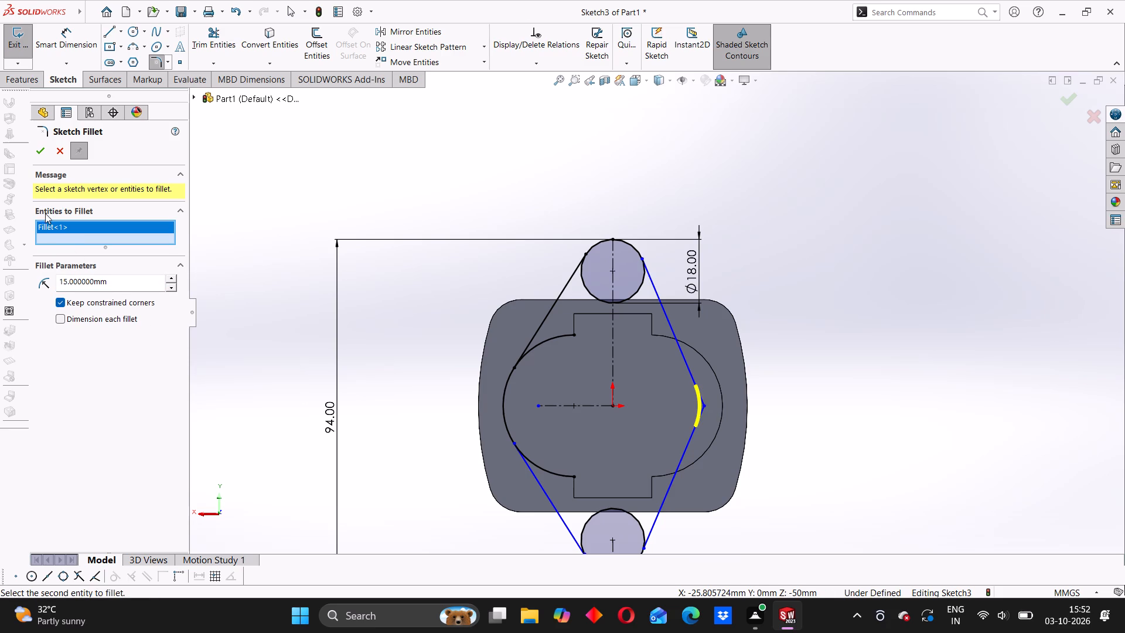
pyautogui.click(42, 157)
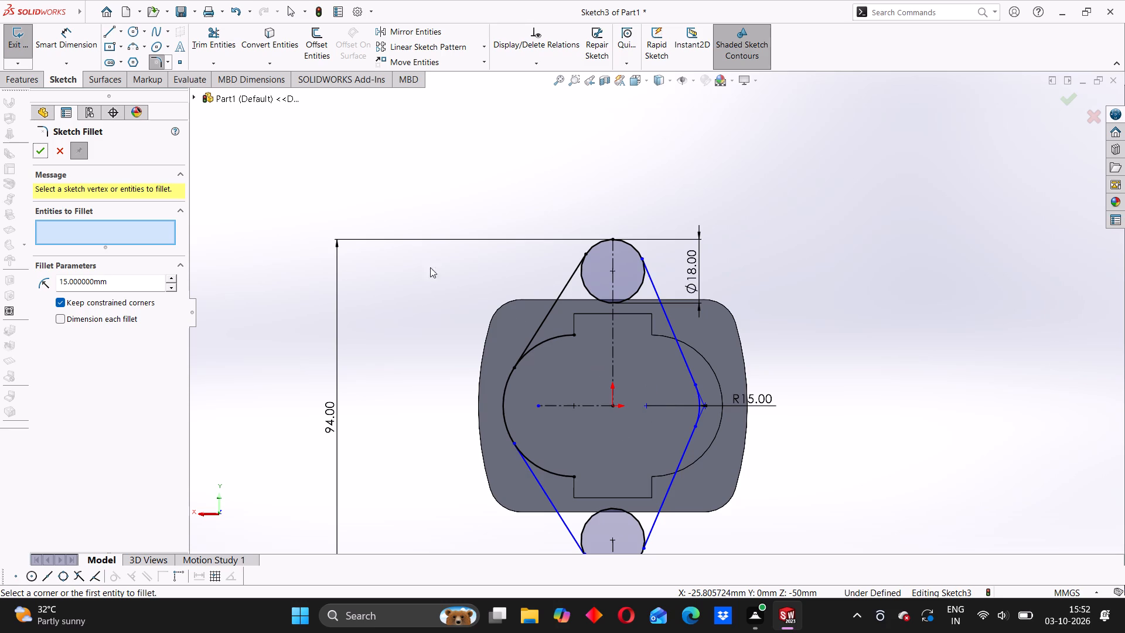
# Add a driven horizontal dimension between the left arc's centre and the origin.
pyautogui.moveTo(71, 33); pyautogui.dragTo(73, 39)
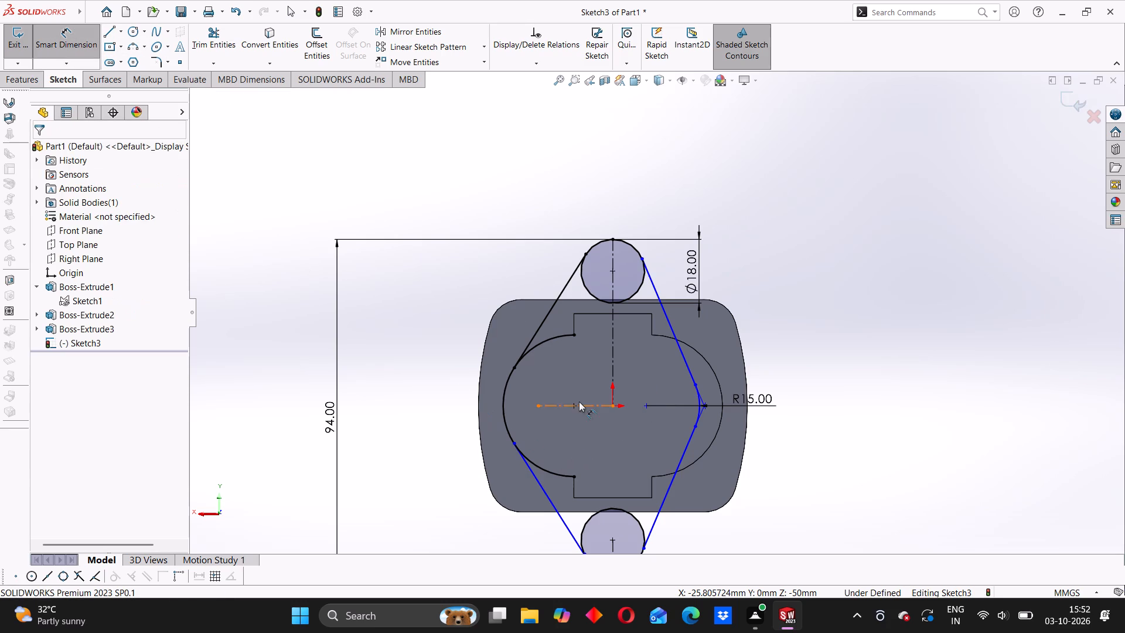
pyautogui.scroll(-5, 578, 401)
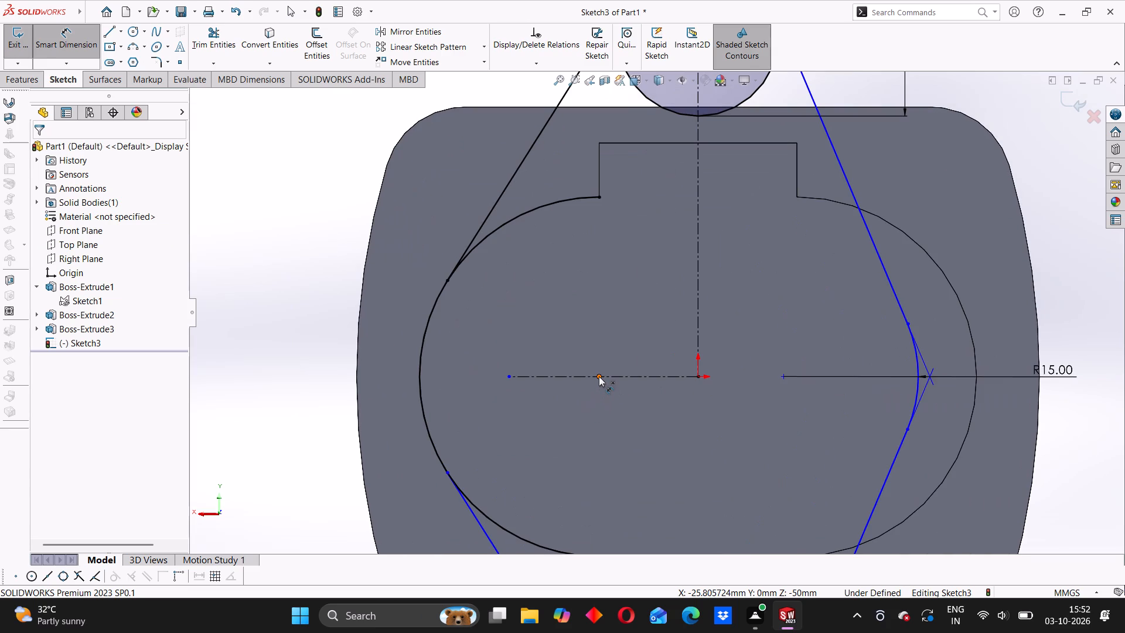
pyautogui.click(599, 376)
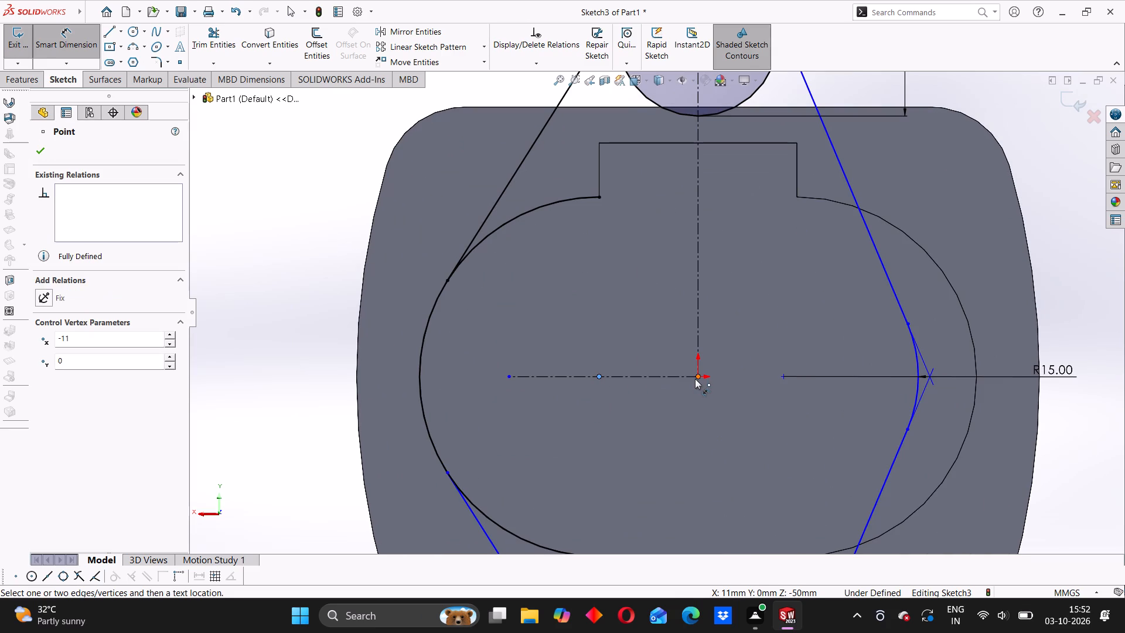
pyautogui.click(697, 377)
pyautogui.click(677, 423)
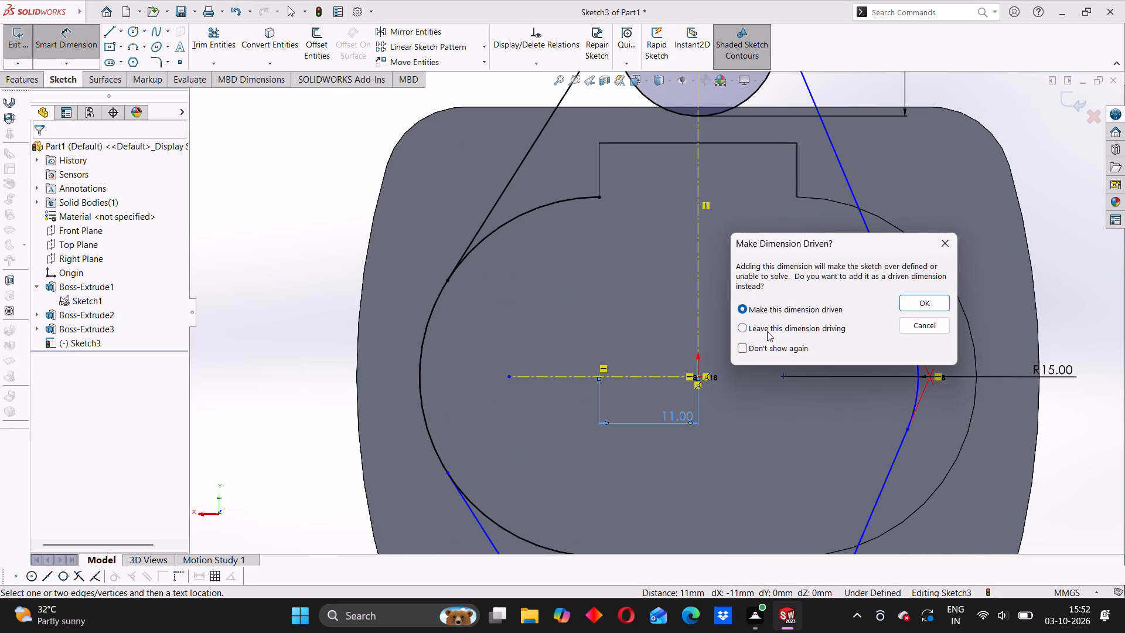
pyautogui.click(901, 305)
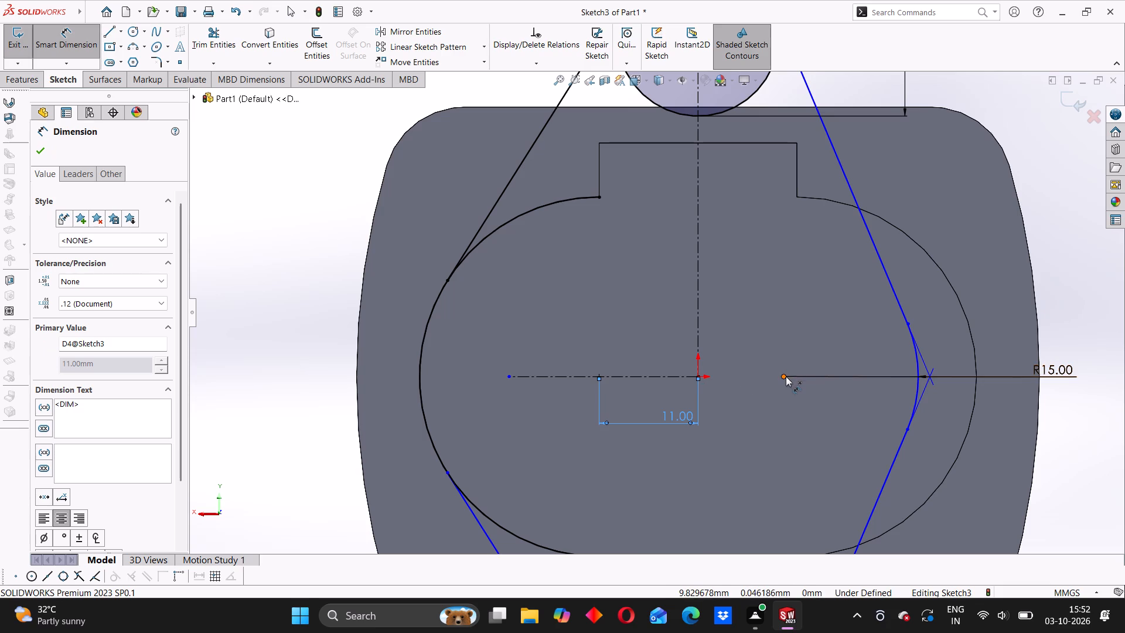
# Dimension the horizontal distance from the origin to the right fillet's centre as 11 mm.
pyautogui.click(786, 376)
pyautogui.click(697, 375)
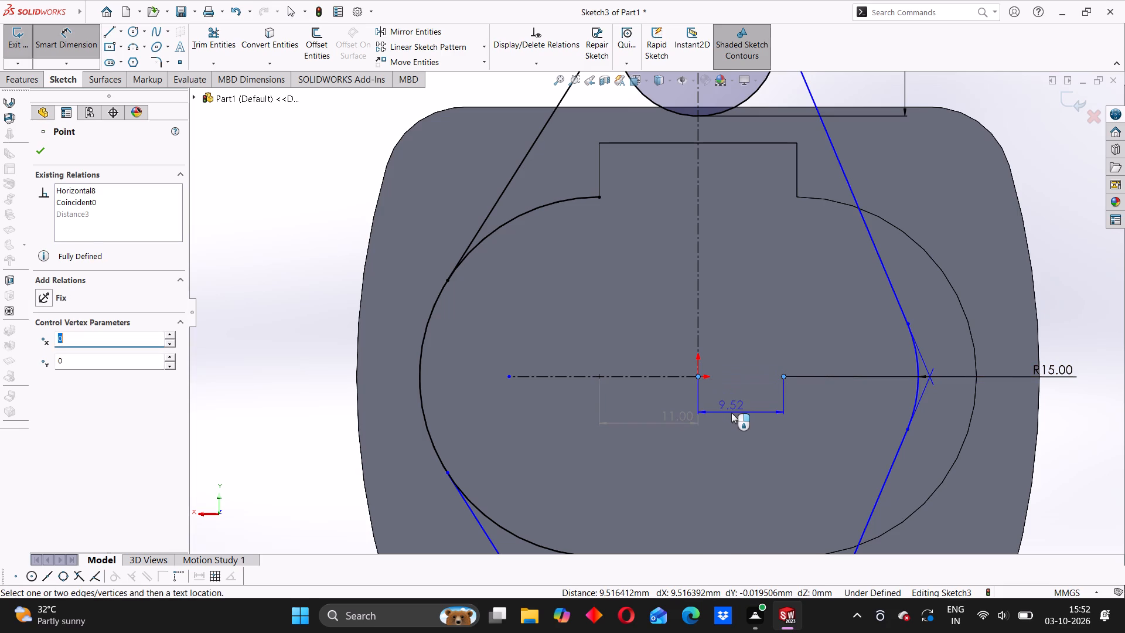
pyautogui.click(732, 413)
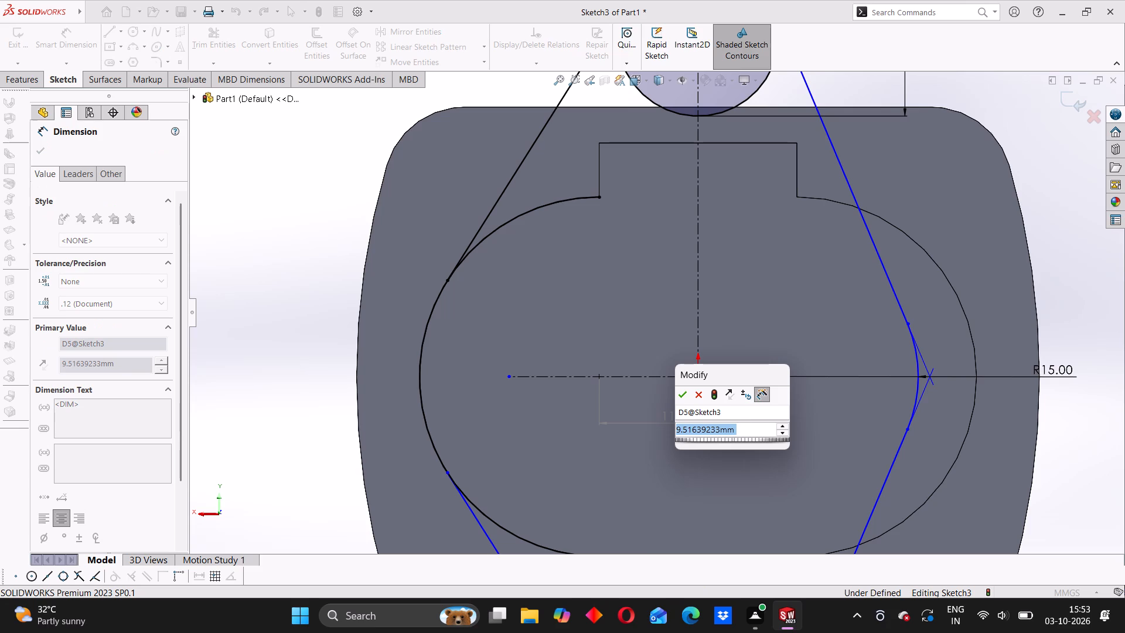
pyautogui.write('11')
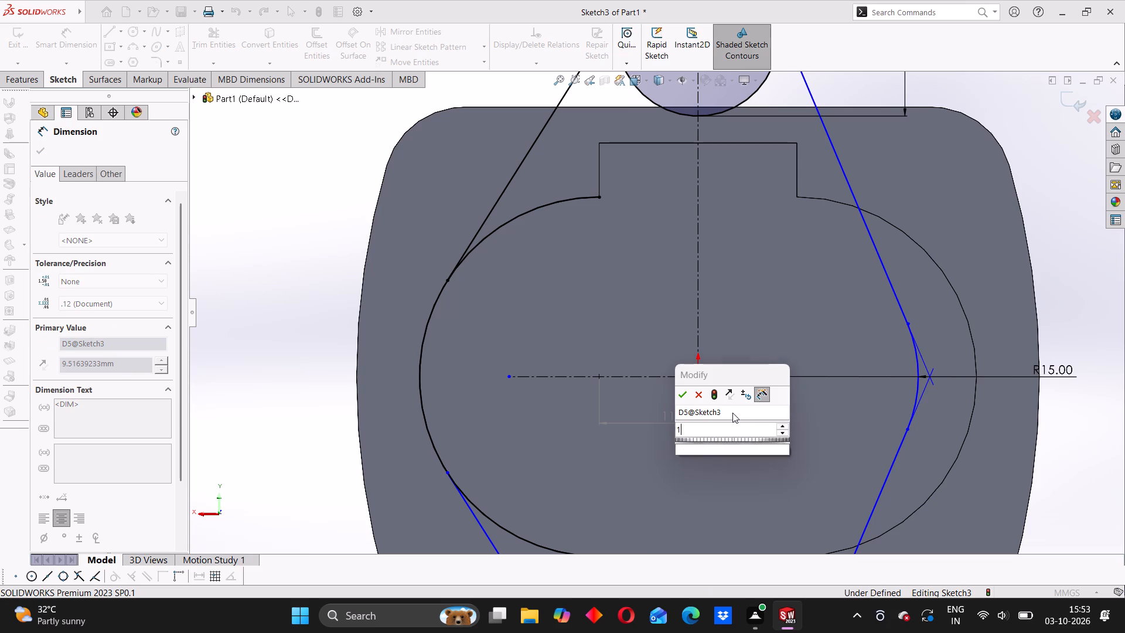
pyautogui.press('Return')
pyautogui.scroll(3, 821, 426)
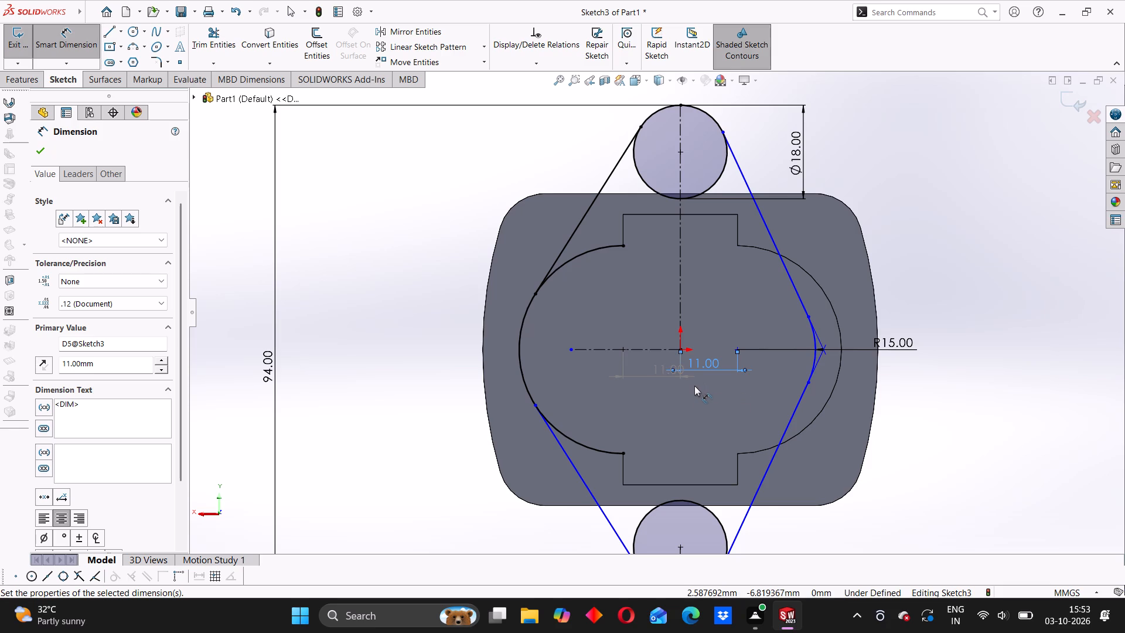
pyautogui.click(942, 212)
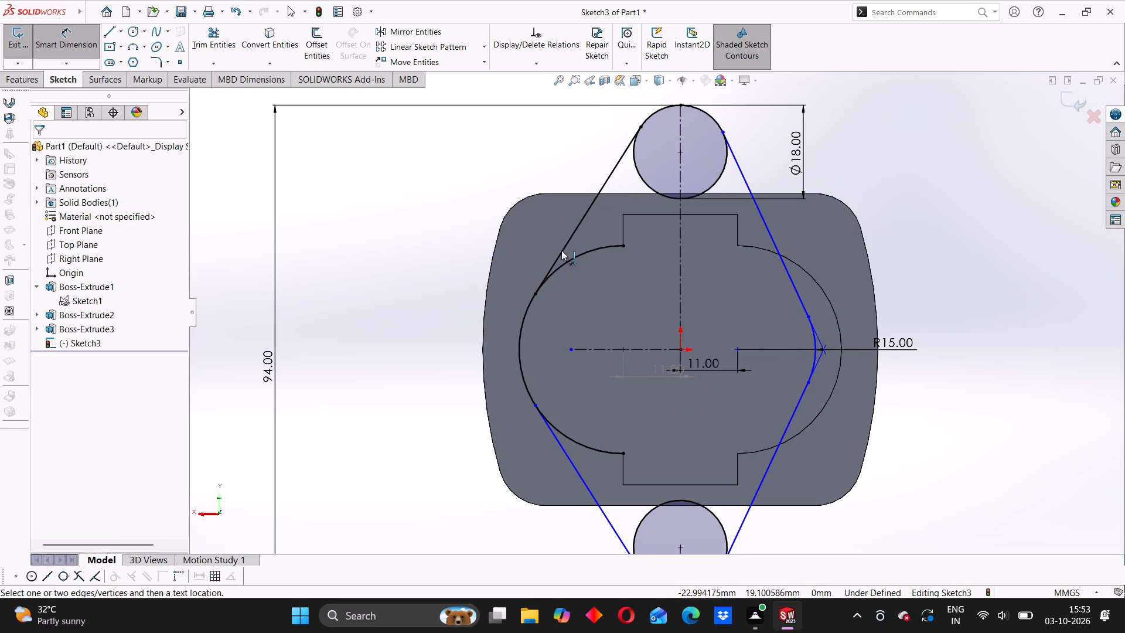
pyautogui.press('Escape')
pyautogui.press('Escape')
# Apply a tangent relation between the upper circle and the upper-right slanted line.
pyautogui.click(743, 169)
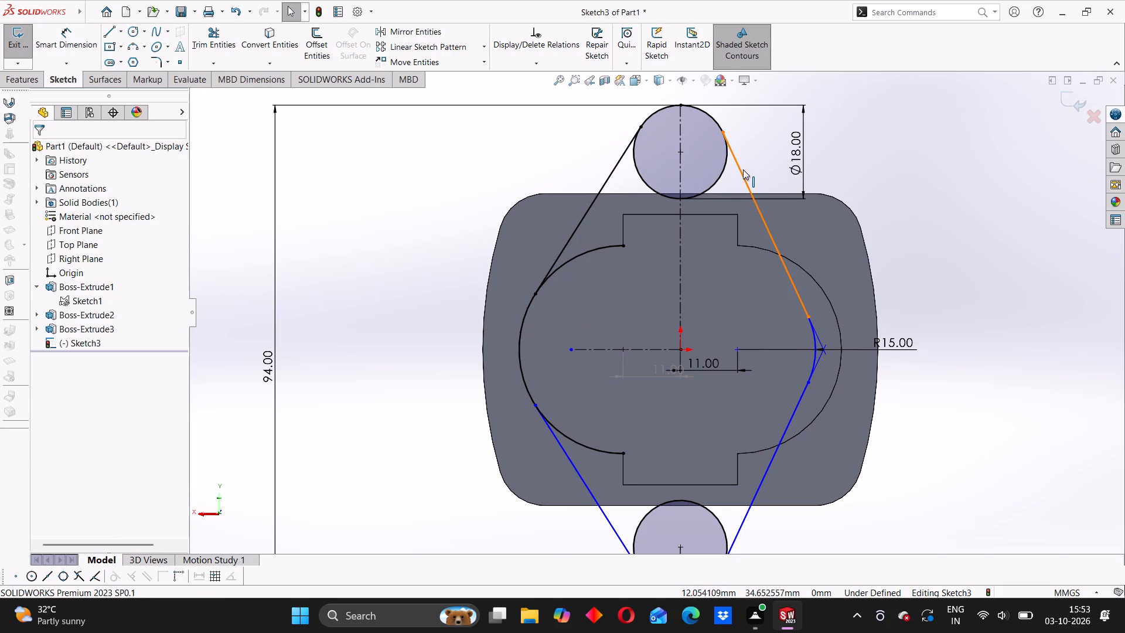
pyautogui.keyDown('ctrl'); pyautogui.click(710, 116); pyautogui.keyUp('ctrl')
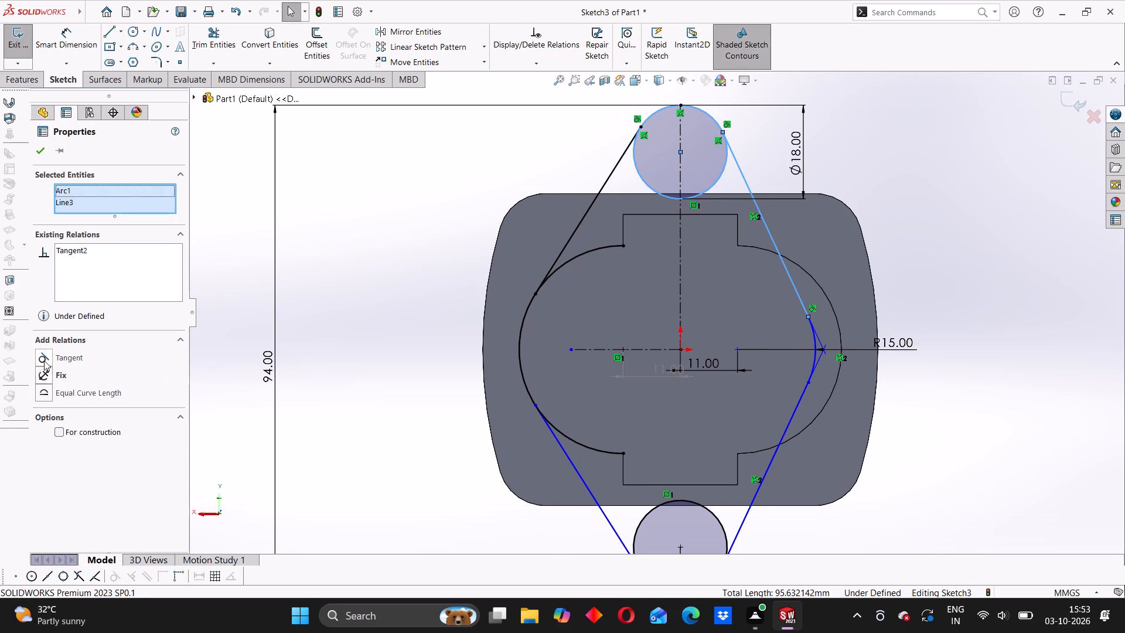
pyautogui.click(46, 358)
pyautogui.click(39, 148)
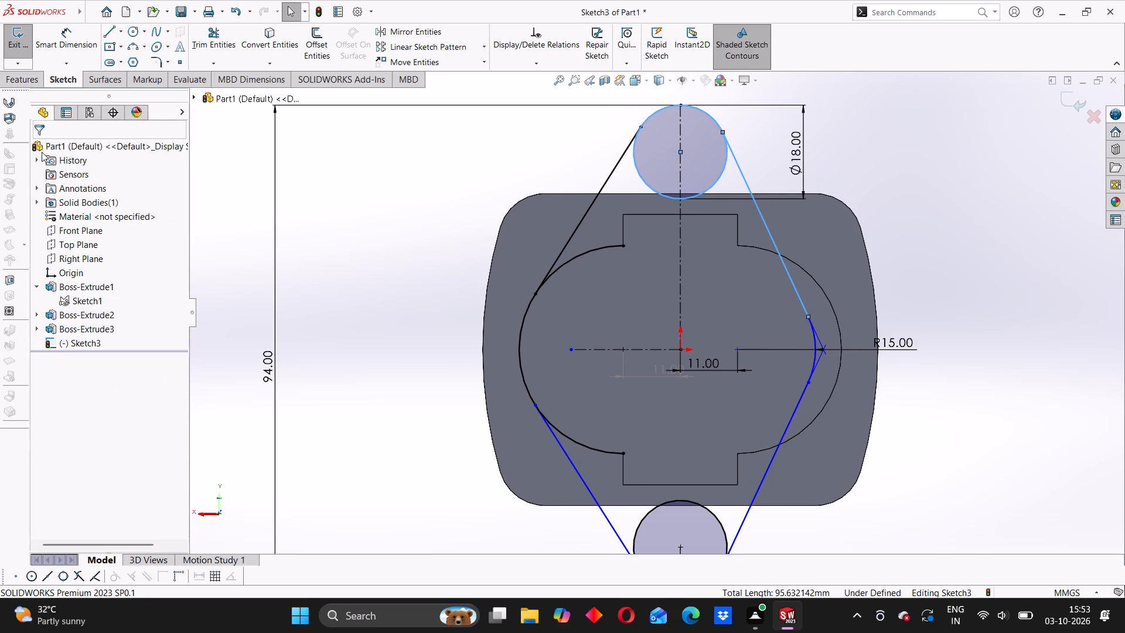
# Apply a tangent relation between the lower circle and the lower-right slanted line.
pyautogui.scroll(3, 882, 433)
pyautogui.scroll(-3, 703, 455)
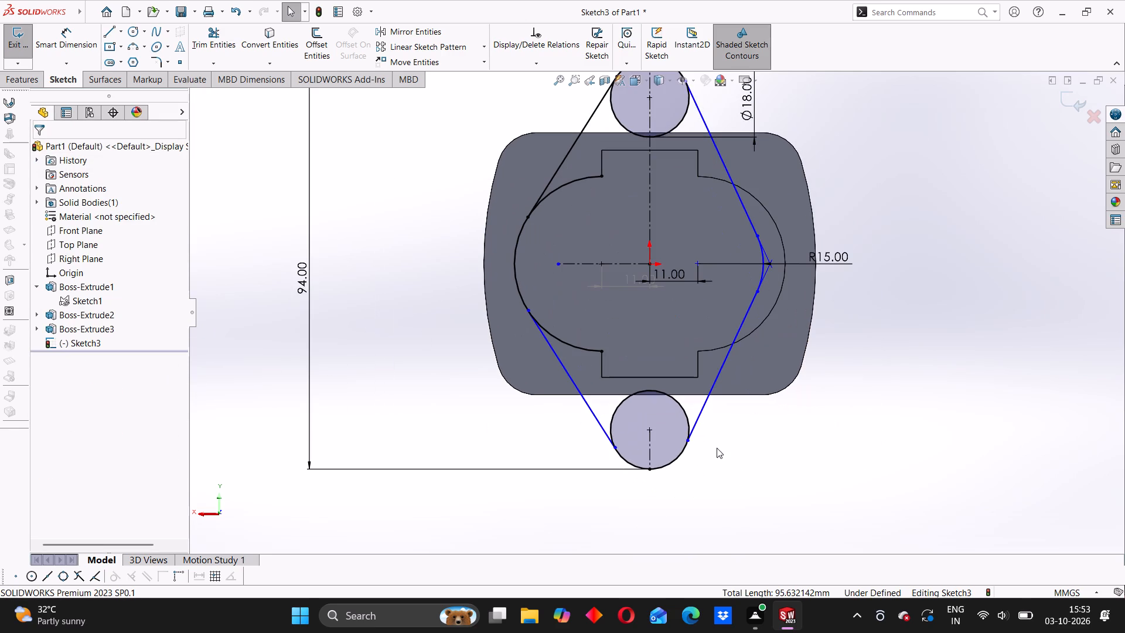
pyautogui.click(701, 418)
pyautogui.scroll(-3, 688, 458)
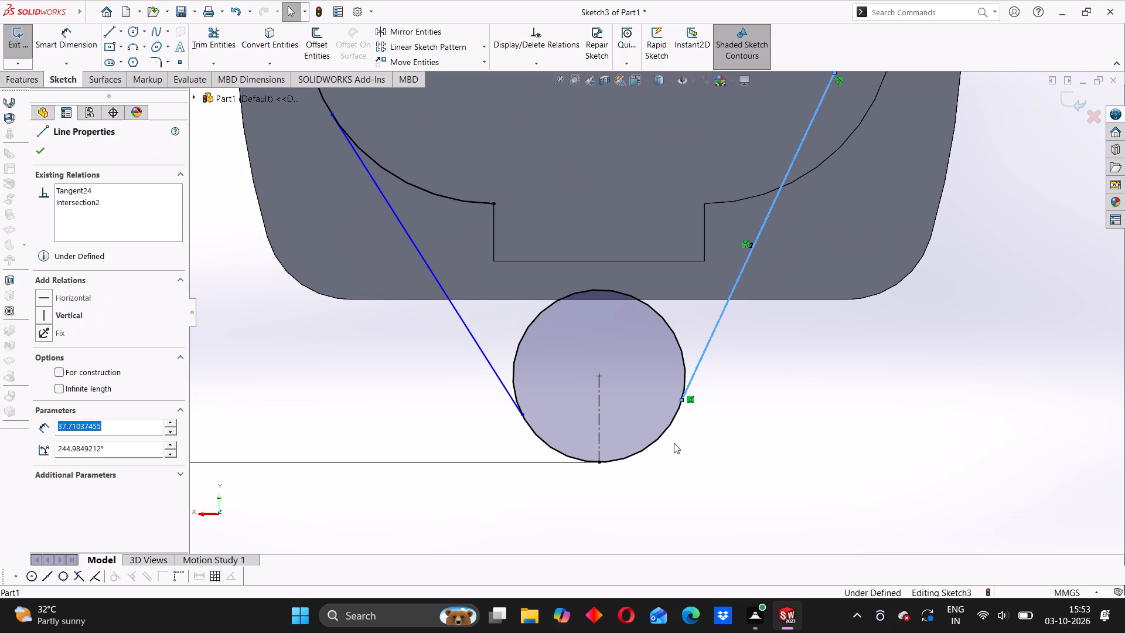
pyautogui.keyDown('ctrl'); pyautogui.click(658, 436); pyautogui.keyUp('ctrl')
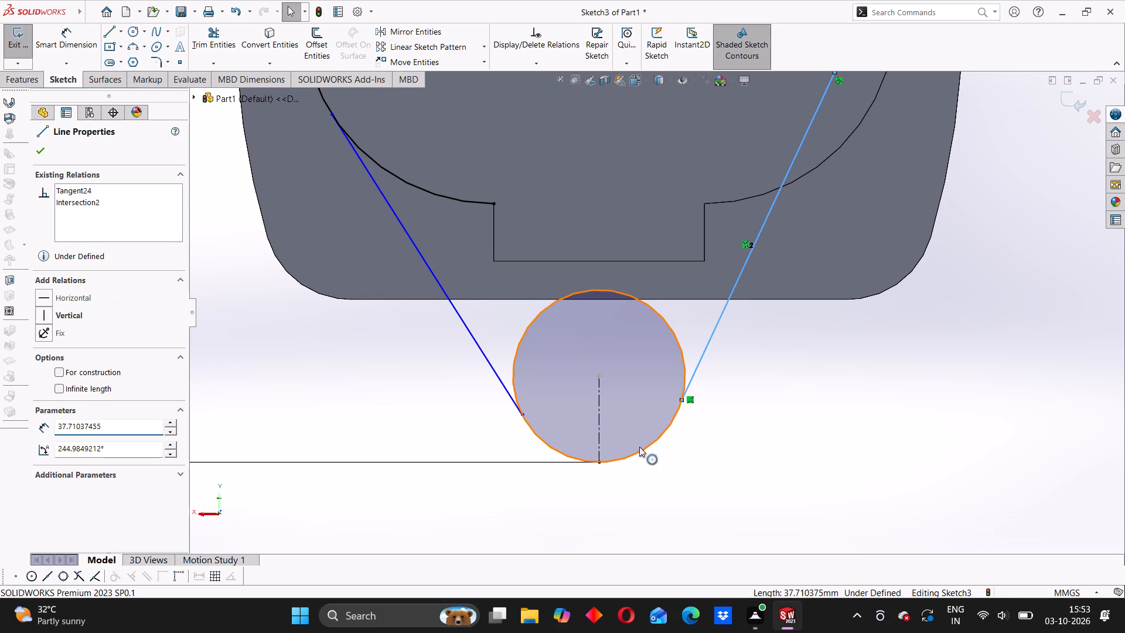
pyautogui.click(52, 355)
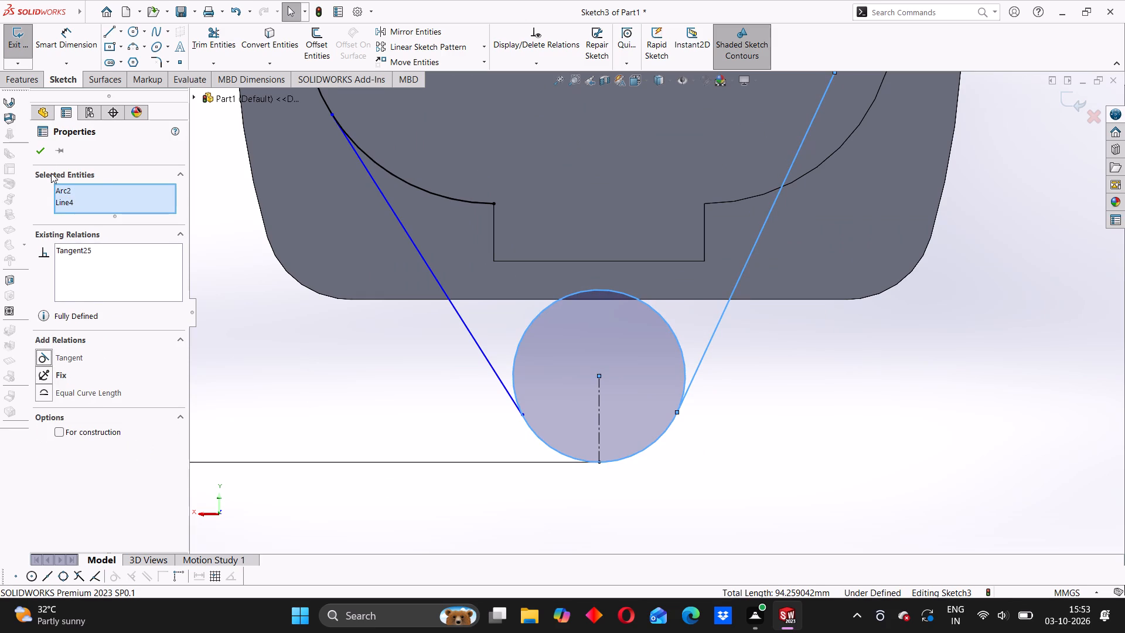
pyautogui.click(46, 152)
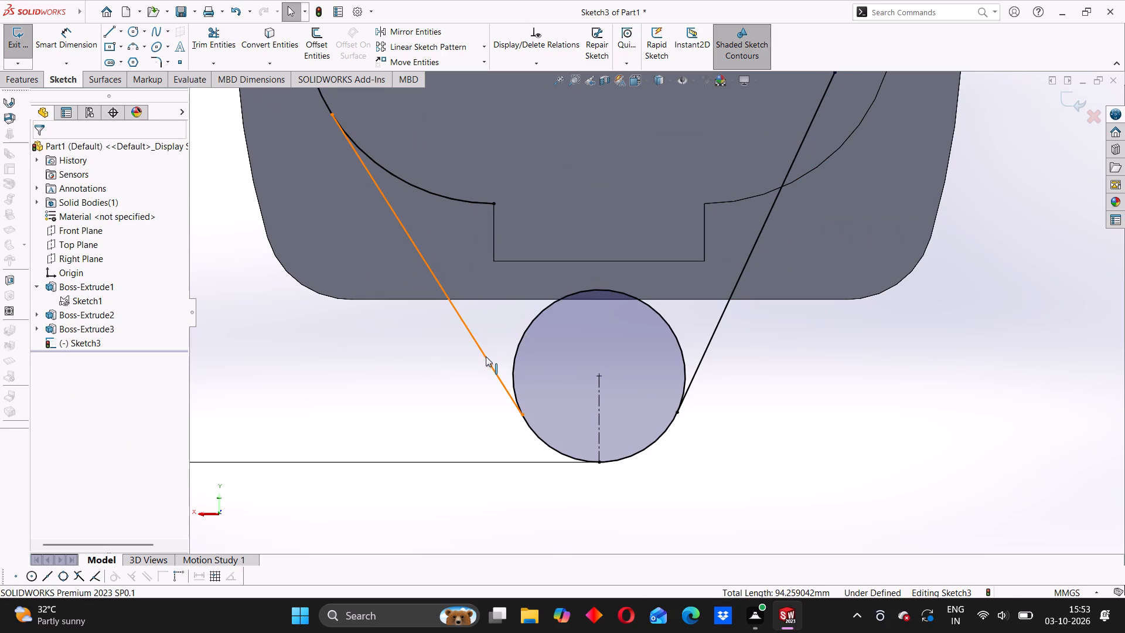
# Apply a tangent relation between the lower circle and the lower-left slanted line.
pyautogui.click(486, 357)
pyautogui.keyDown('ctrl'); pyautogui.click(540, 440); pyautogui.keyUp('ctrl')
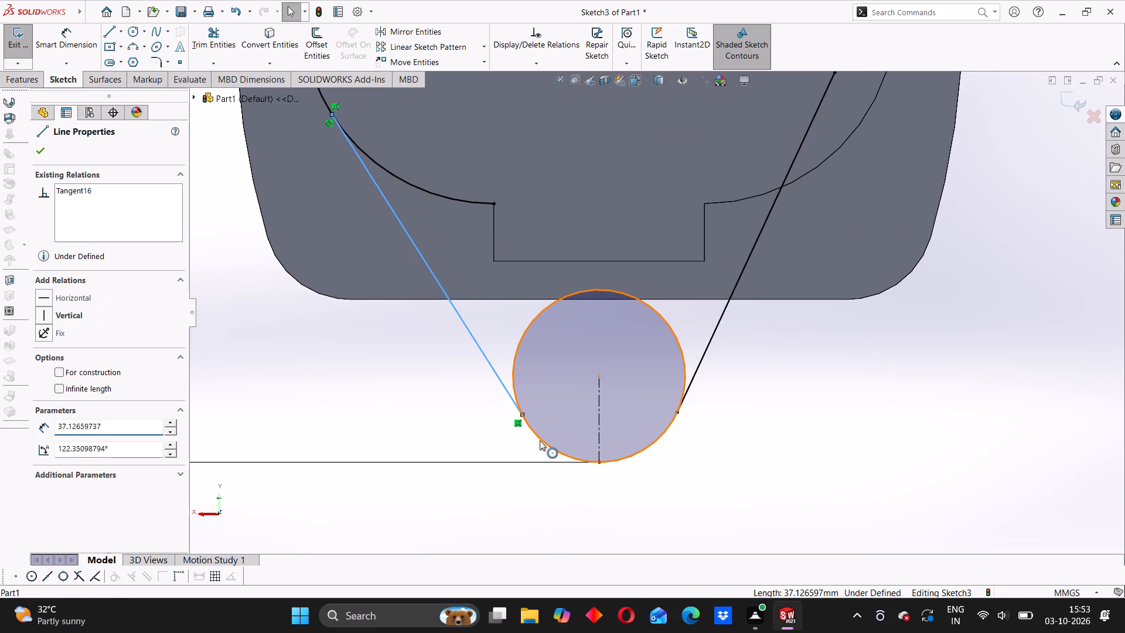
pyautogui.click(43, 358)
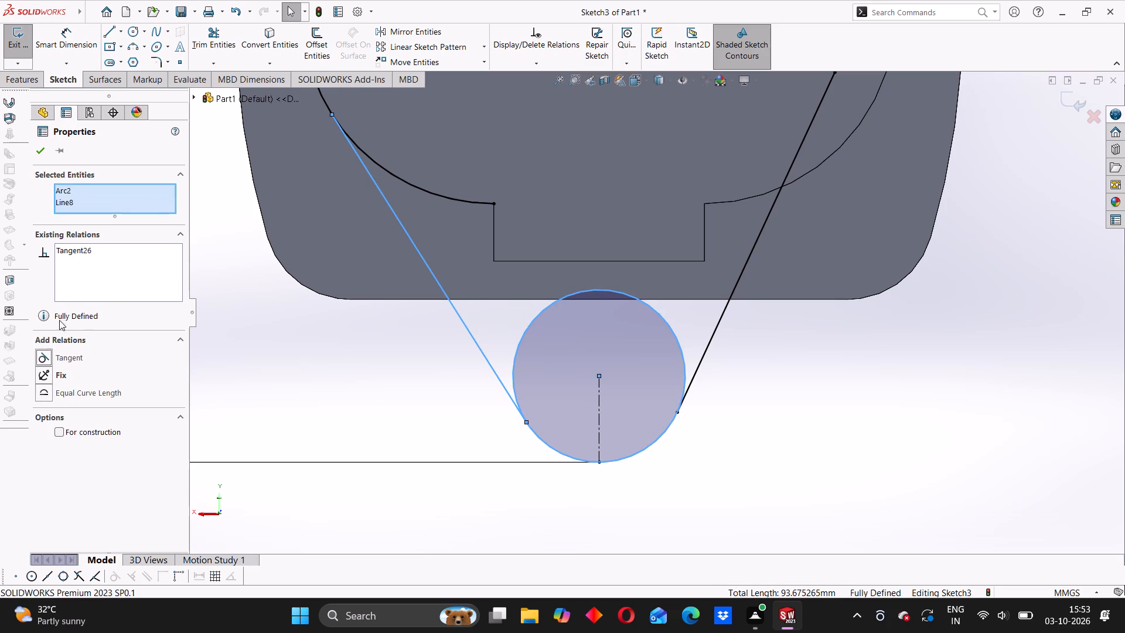
pyautogui.click(40, 150)
# Check the relations on the left-hand slanted lines and review the whole flange profile.
pyautogui.scroll(6, 500, 287)
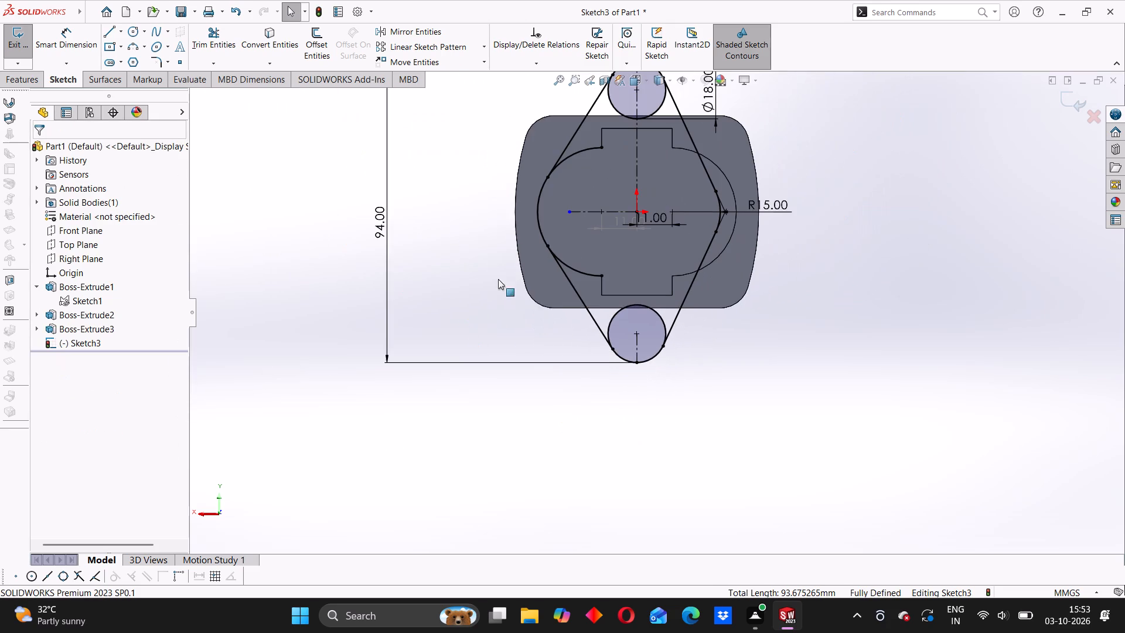
pyautogui.scroll(3, 576, 134)
pyautogui.scroll(-6, 604, 212)
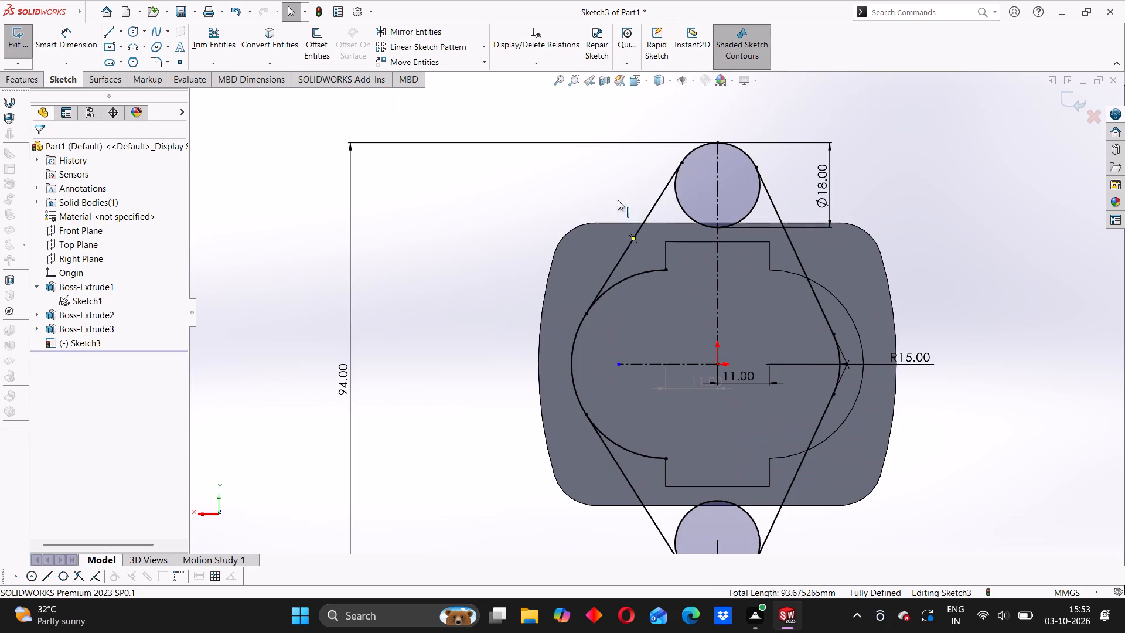
pyautogui.click(659, 192)
pyautogui.click(659, 193)
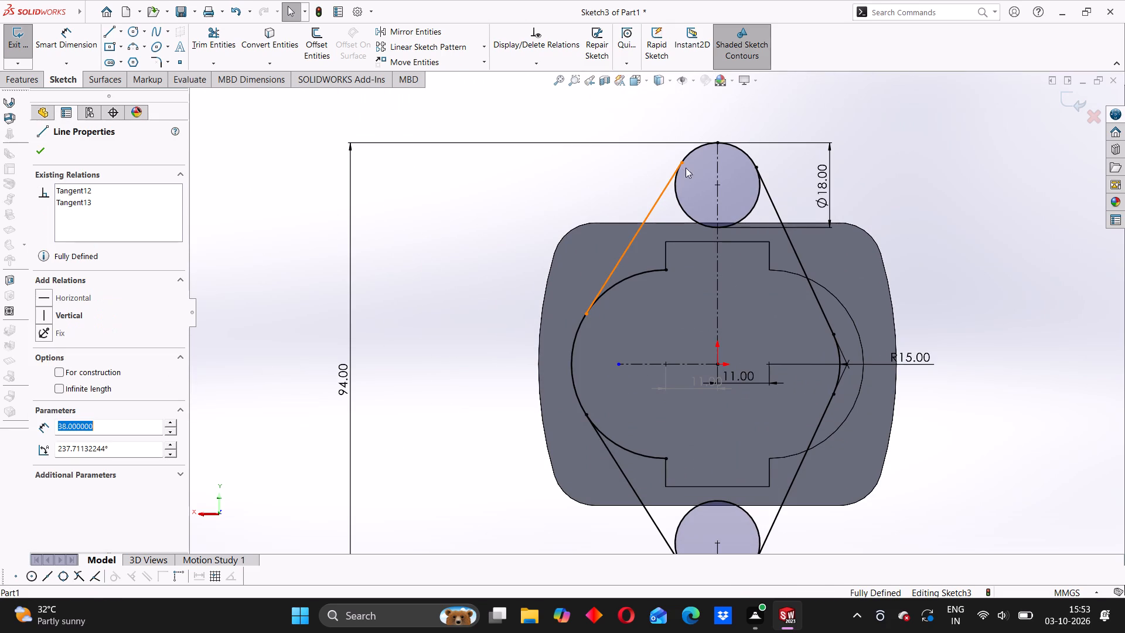
pyautogui.click(497, 219)
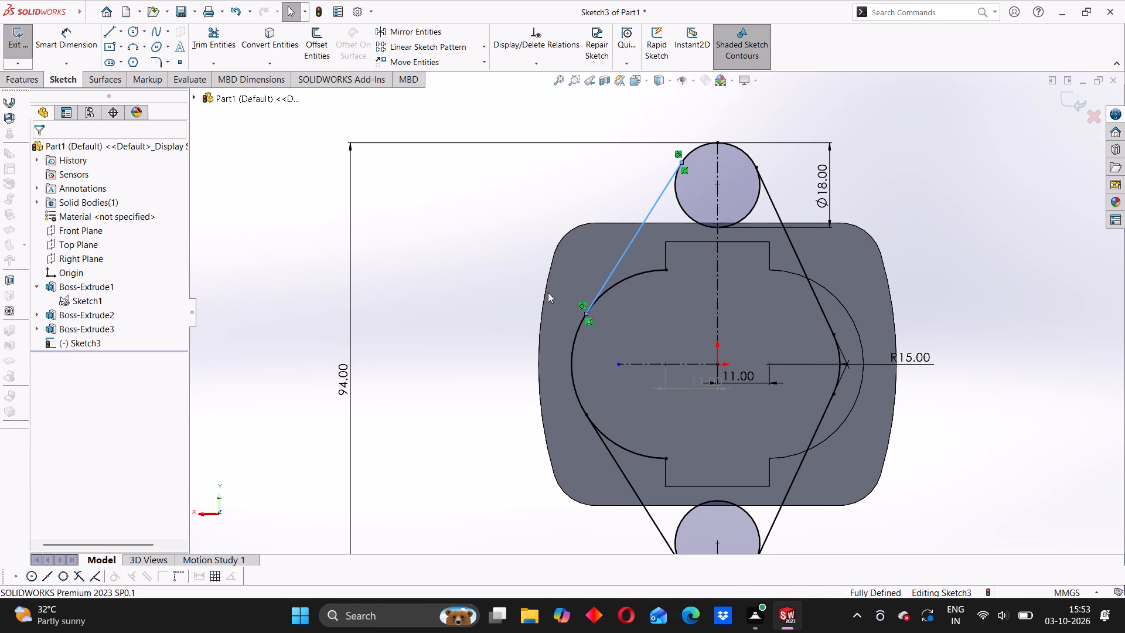
pyautogui.click(603, 445)
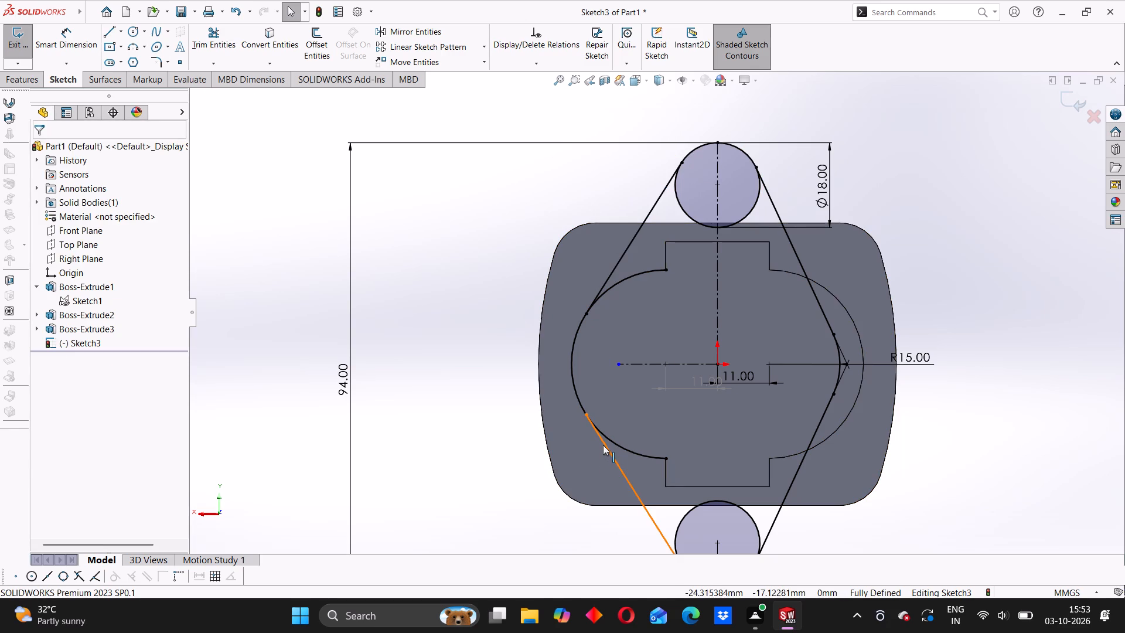
pyautogui.click(425, 380)
pyautogui.scroll(3, 660, 413)
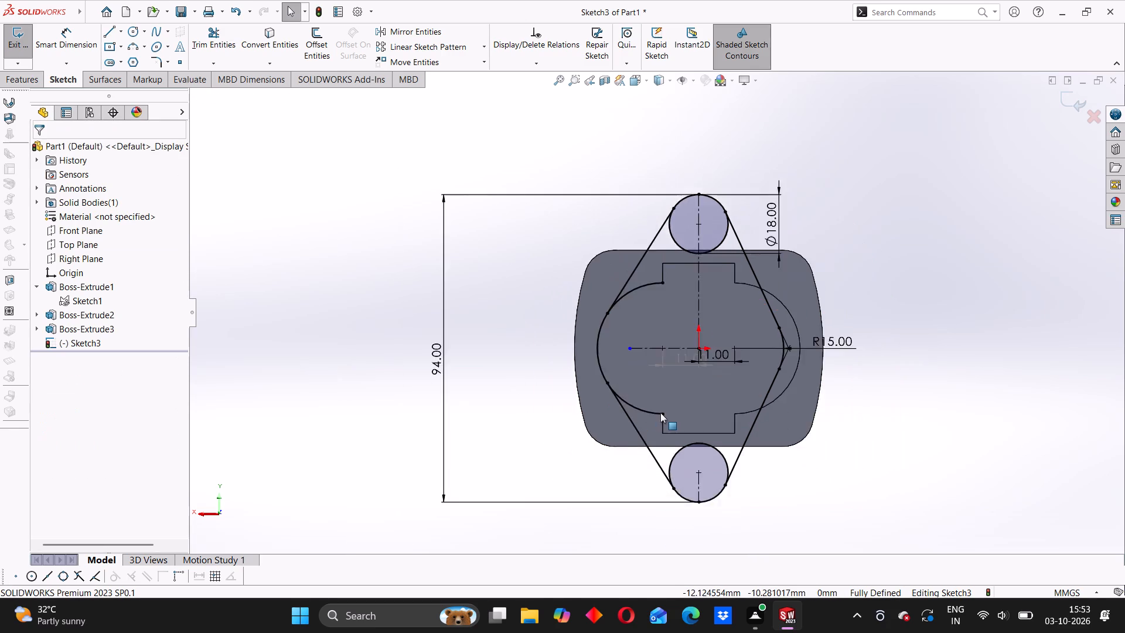
pyautogui.scroll(2, 660, 413)
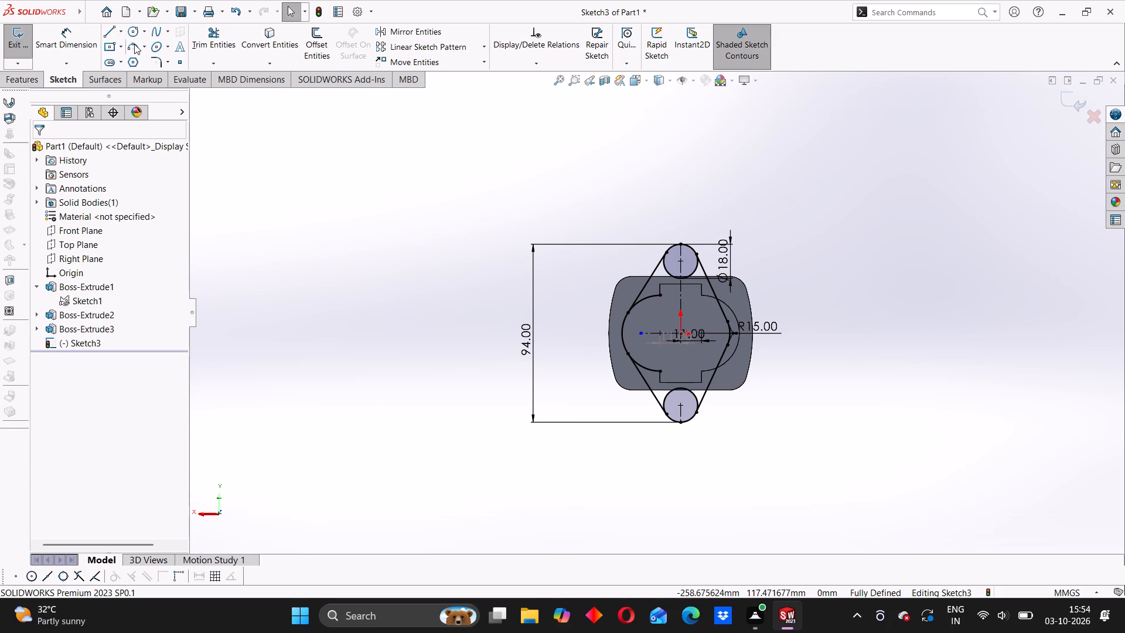
# Trim the left arc's excess upper and lower ends back to its tangent points with the slanted lines.
pyautogui.click(213, 35)
pyautogui.scroll(-6, 645, 302)
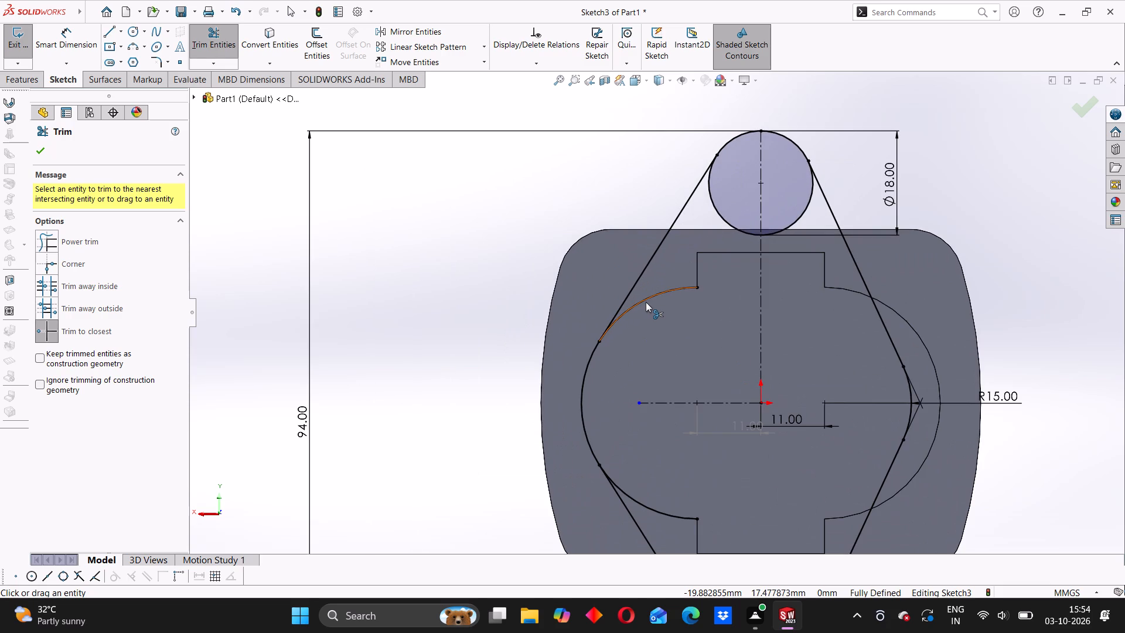
pyautogui.click(645, 302)
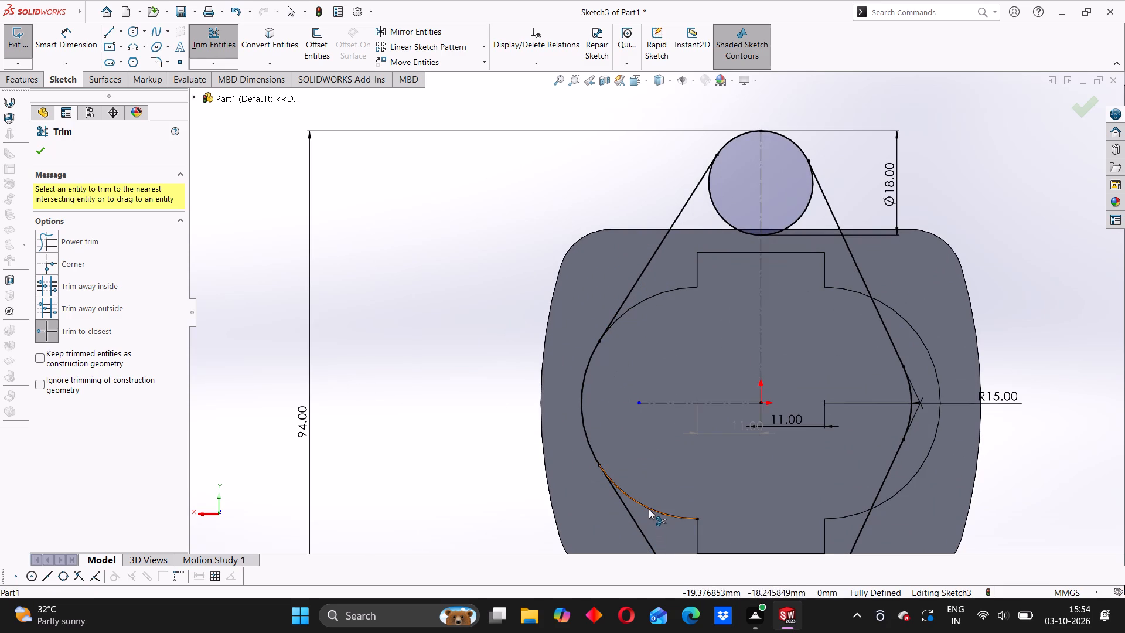
pyautogui.click(649, 509)
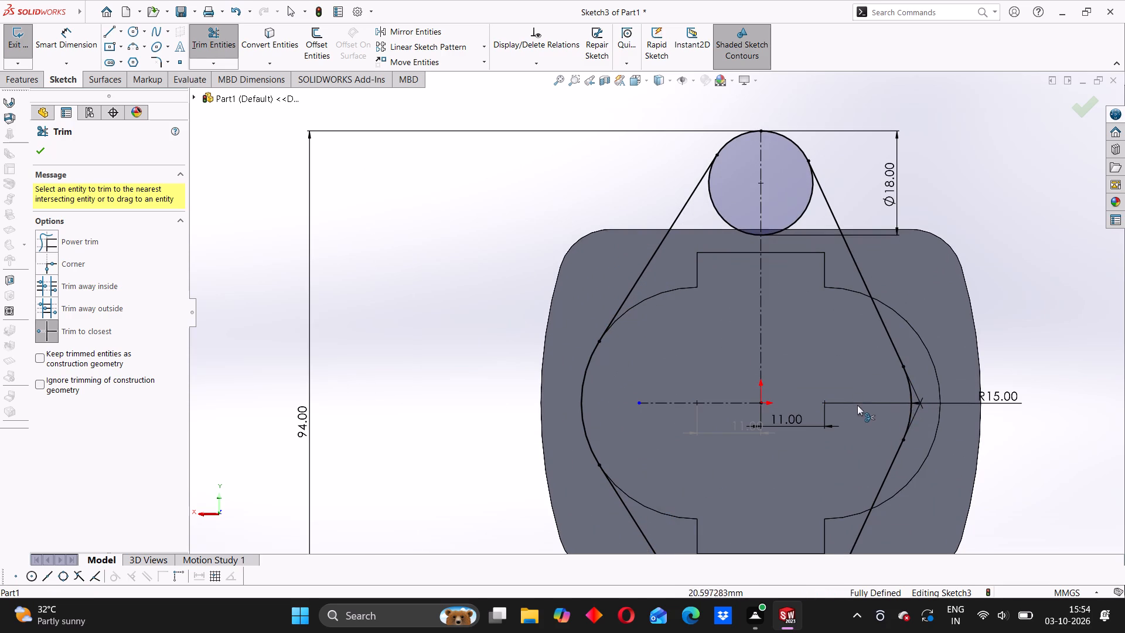
pyautogui.scroll(3, 846, 408)
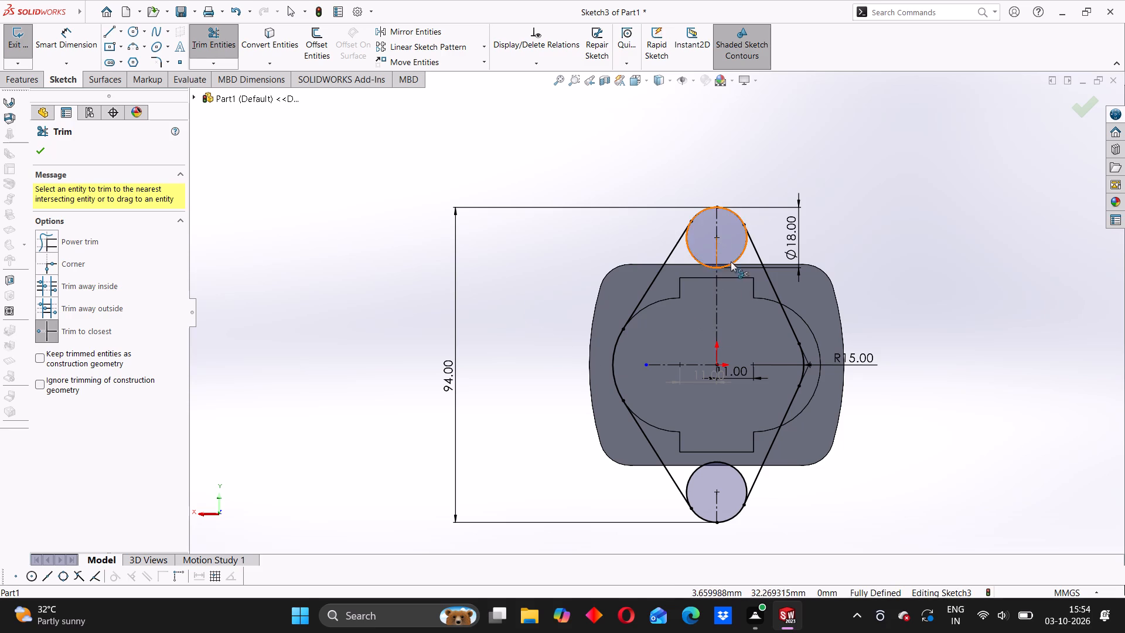
# Start a boss extrusion of the flange sketch, selecting all five enclosed regions, including both end circles, as contours.
pyautogui.moveTo(896, 308); pyautogui.dragTo(843, 358, button='middle')
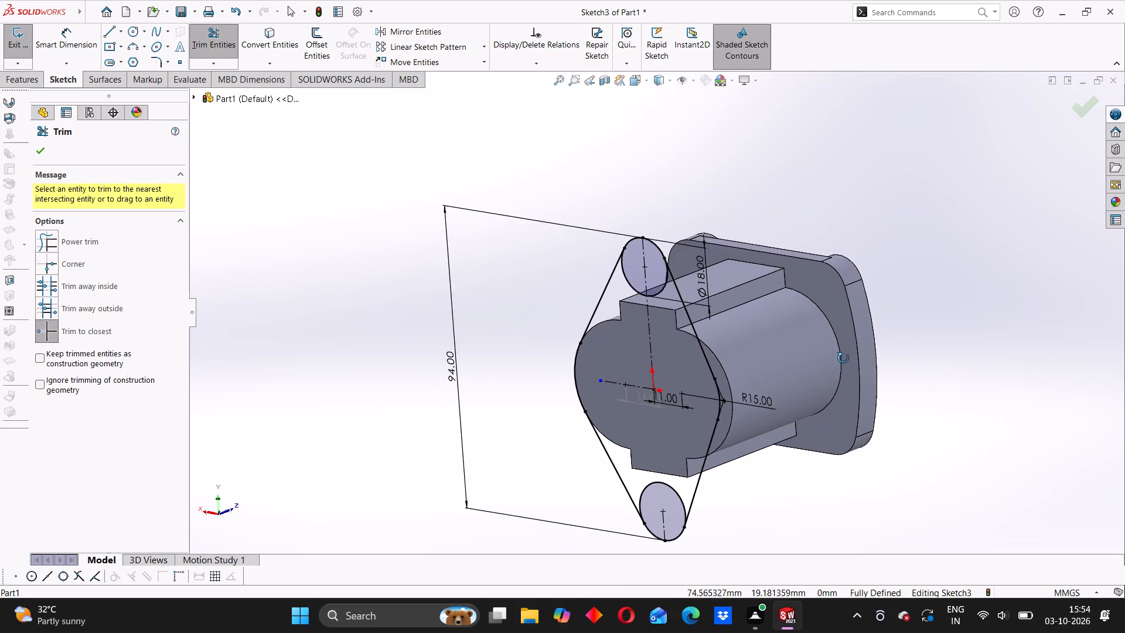
pyautogui.moveTo(843, 358); pyautogui.dragTo(814, 382, button='middle')
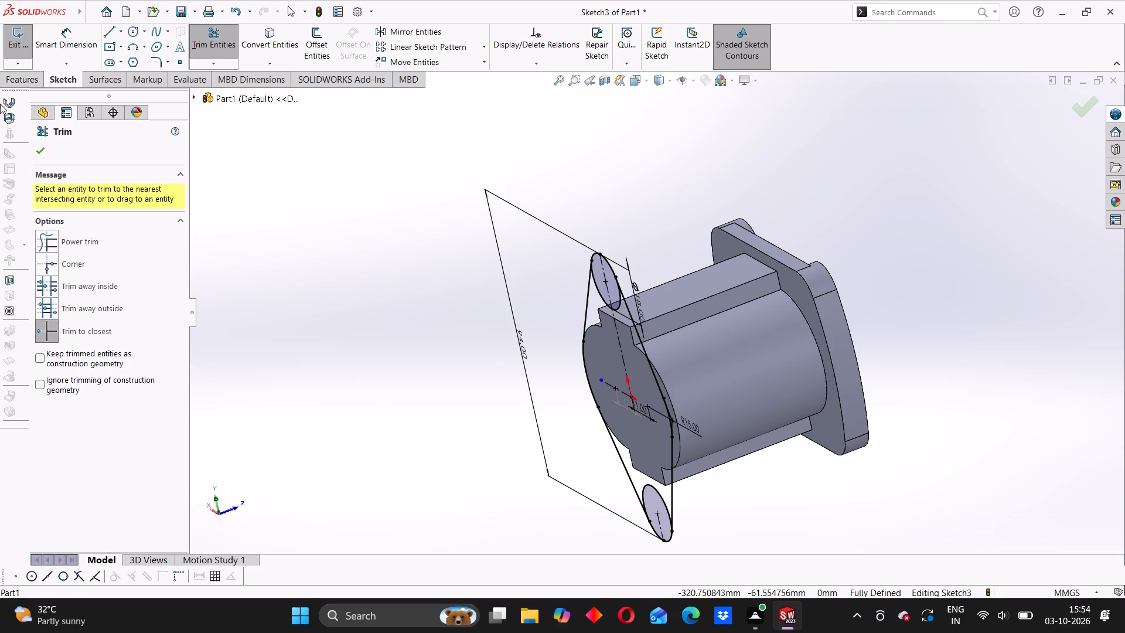
pyautogui.click(36, 148)
pyautogui.click(25, 76)
pyautogui.click(37, 43)
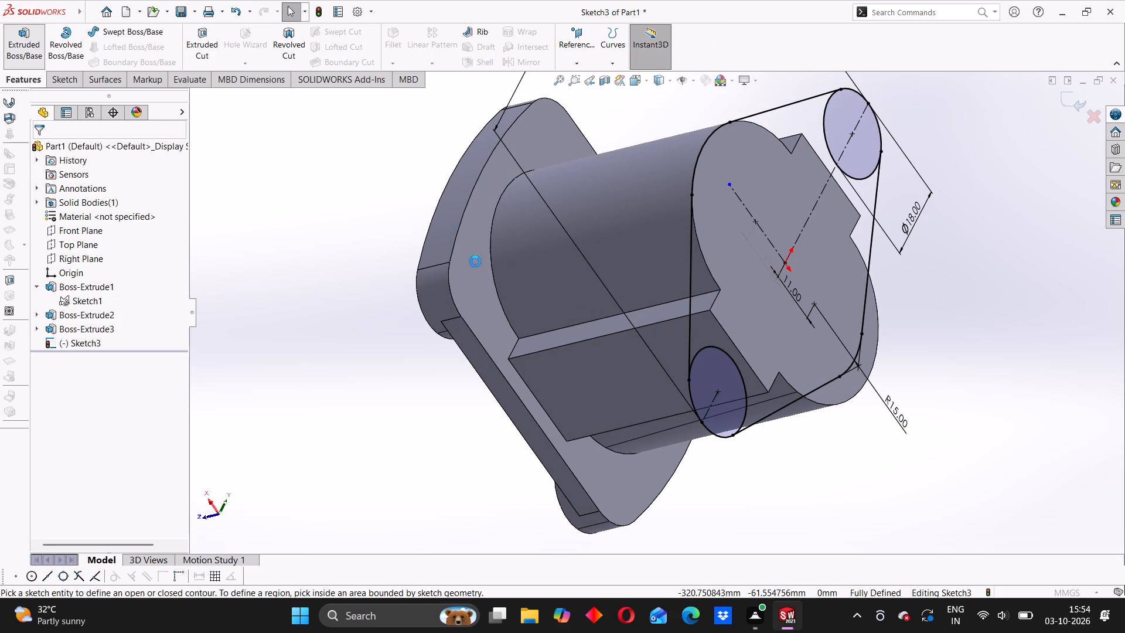
pyautogui.click(729, 247)
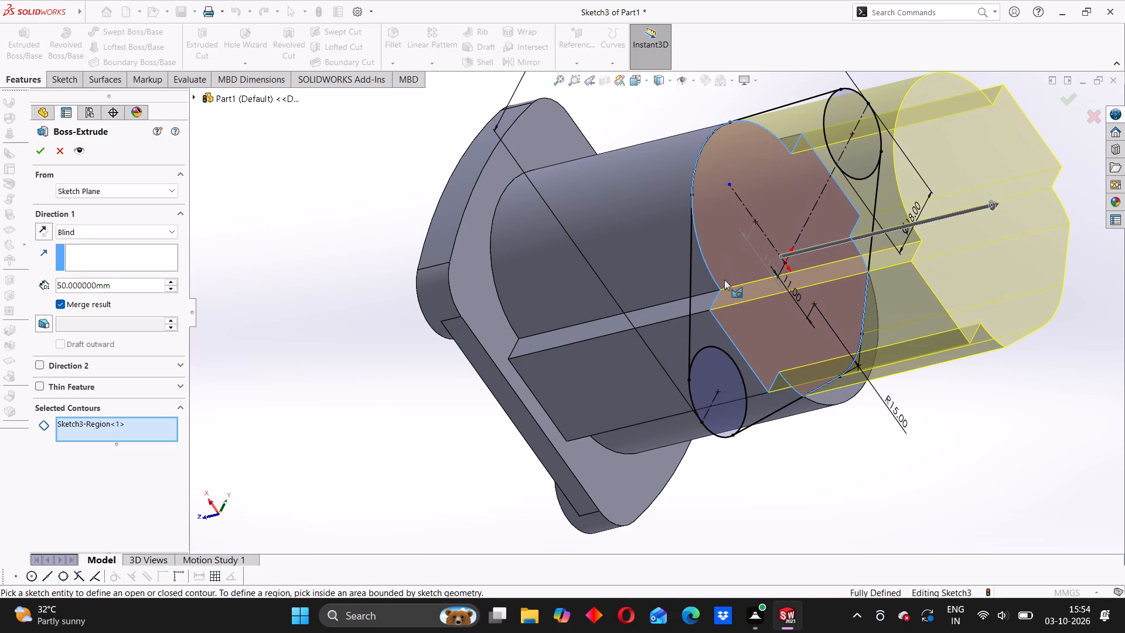
pyautogui.click(704, 309)
pyautogui.click(718, 383)
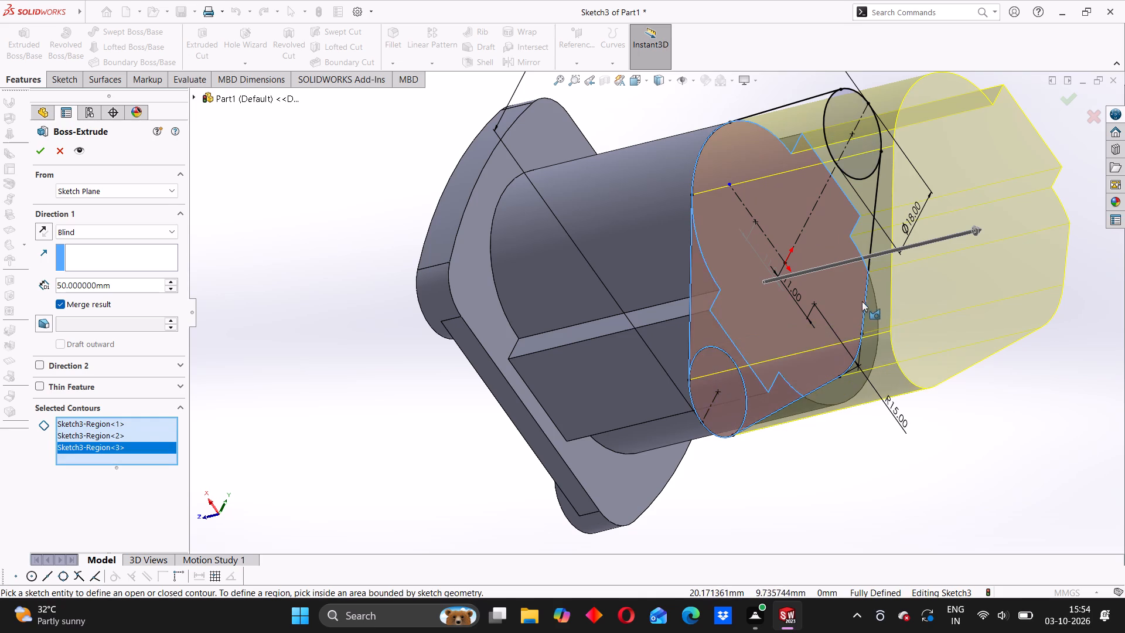
pyautogui.scroll(3, 862, 301)
pyautogui.moveTo(890, 277); pyautogui.dragTo(722, 368, button='middle')
pyautogui.scroll(-3, 548, 289)
pyautogui.moveTo(561, 284); pyautogui.dragTo(605, 286, button='middle')
pyautogui.click(698, 212)
pyautogui.click(780, 239)
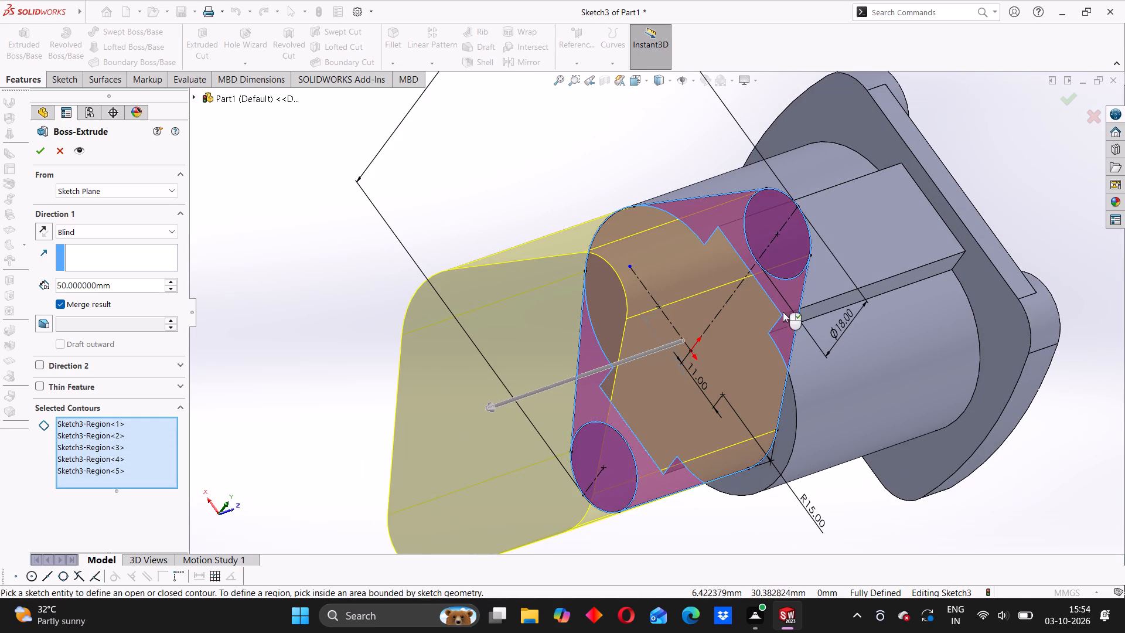
# Extrude the selected flange regions to a blind depth of 6 mm away from the central body, merging the result.
pyautogui.moveTo(783, 319); pyautogui.dragTo(822, 279, button='middle')
pyautogui.scroll(3, 834, 271)
pyautogui.moveTo(766, 295); pyautogui.dragTo(805, 297, button='middle')
pyautogui.moveTo(807, 294); pyautogui.dragTo(921, 324, button='middle')
pyautogui.scroll(3, 912, 331)
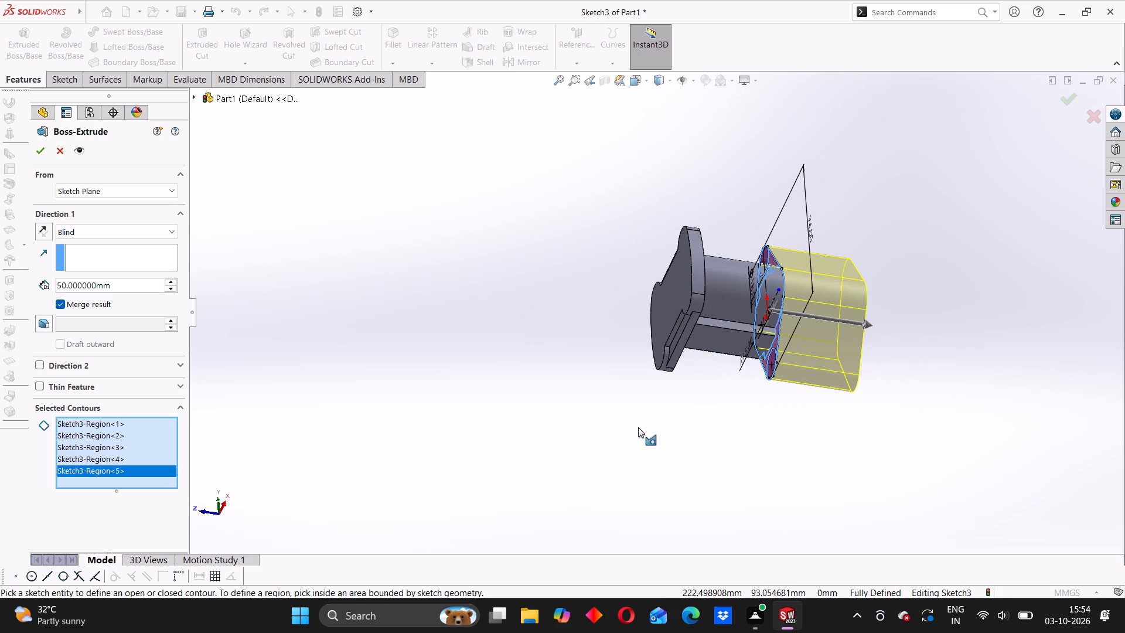
pyautogui.moveTo(676, 427); pyautogui.dragTo(633, 419, button='middle')
pyautogui.scroll(-2, 724, 334)
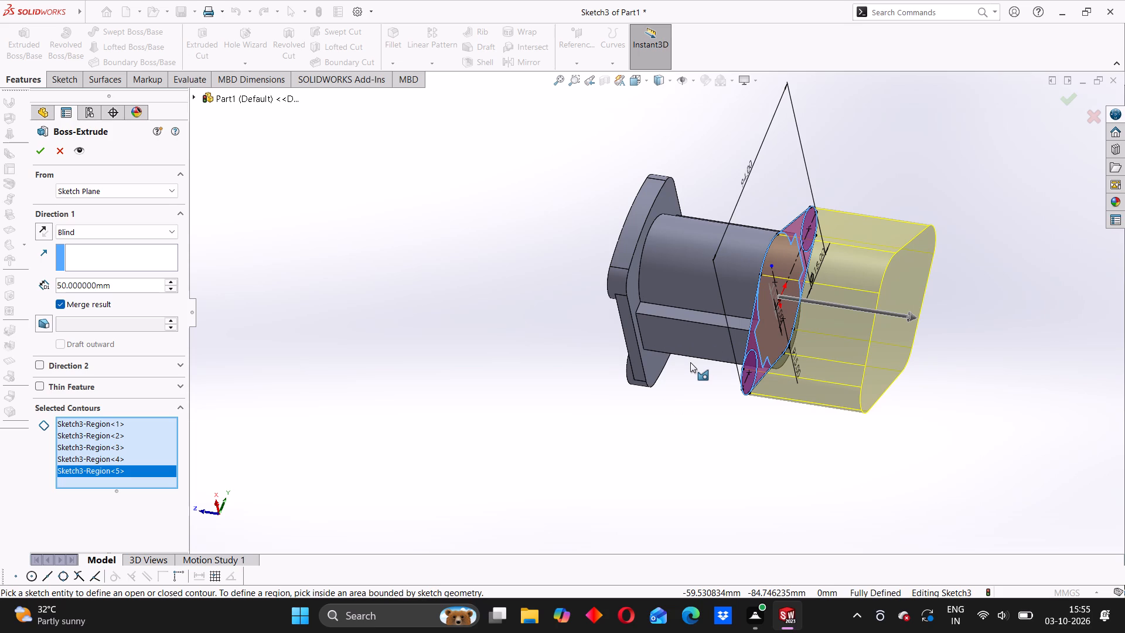
pyautogui.moveTo(117, 286); pyautogui.dragTo(58, 292)
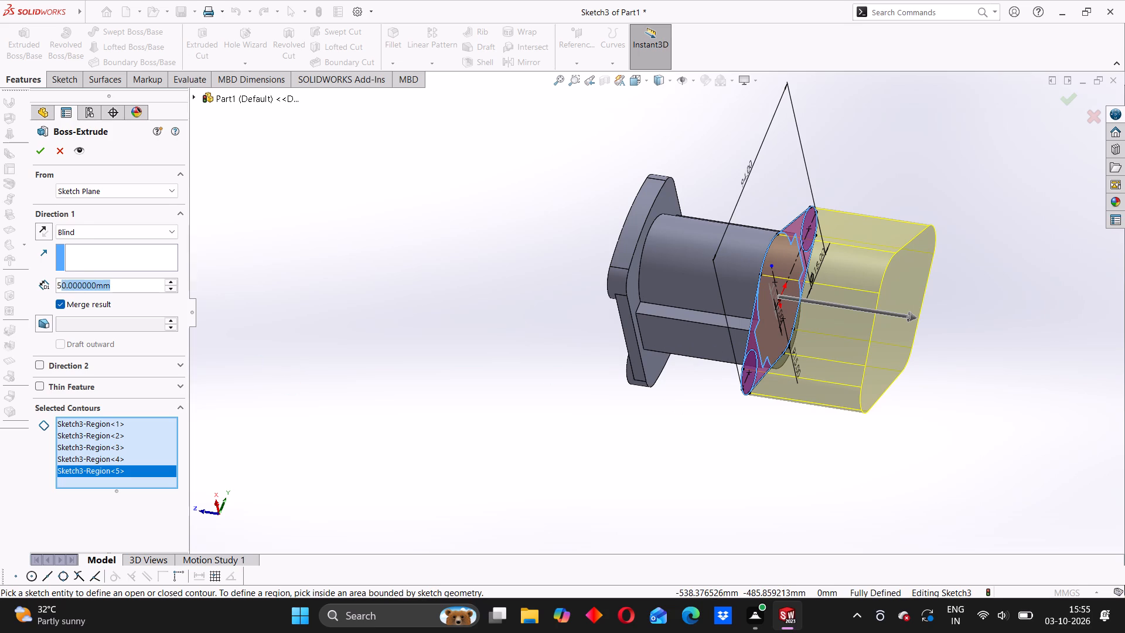
pyautogui.moveTo(58, 292); pyautogui.dragTo(54, 292)
pyautogui.press('6')
pyautogui.press('Return')
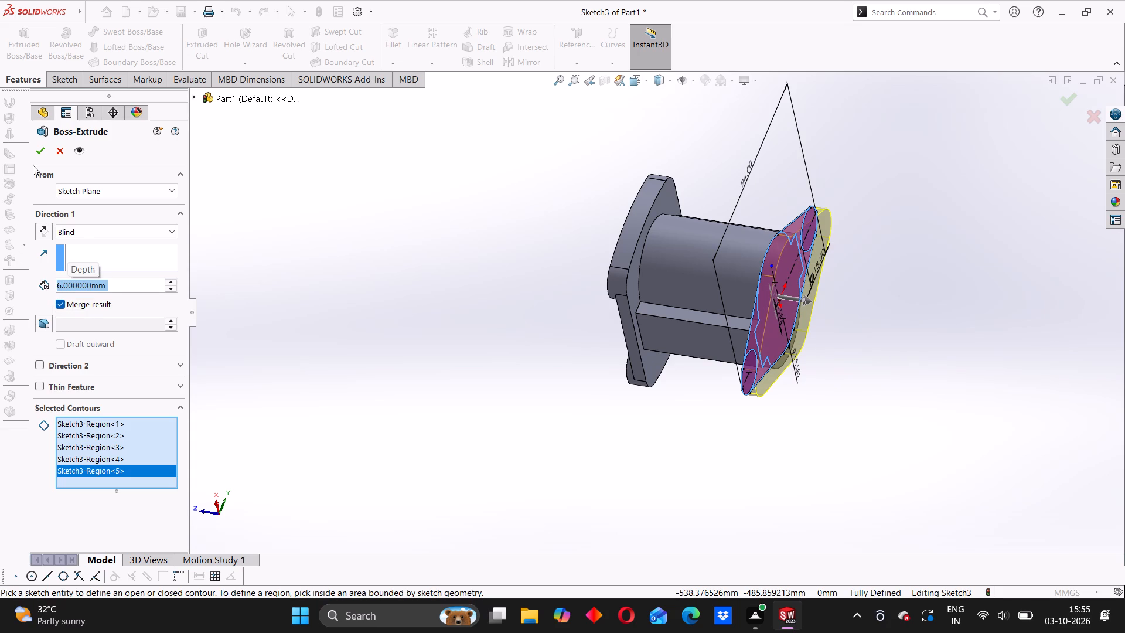
pyautogui.click(40, 151)
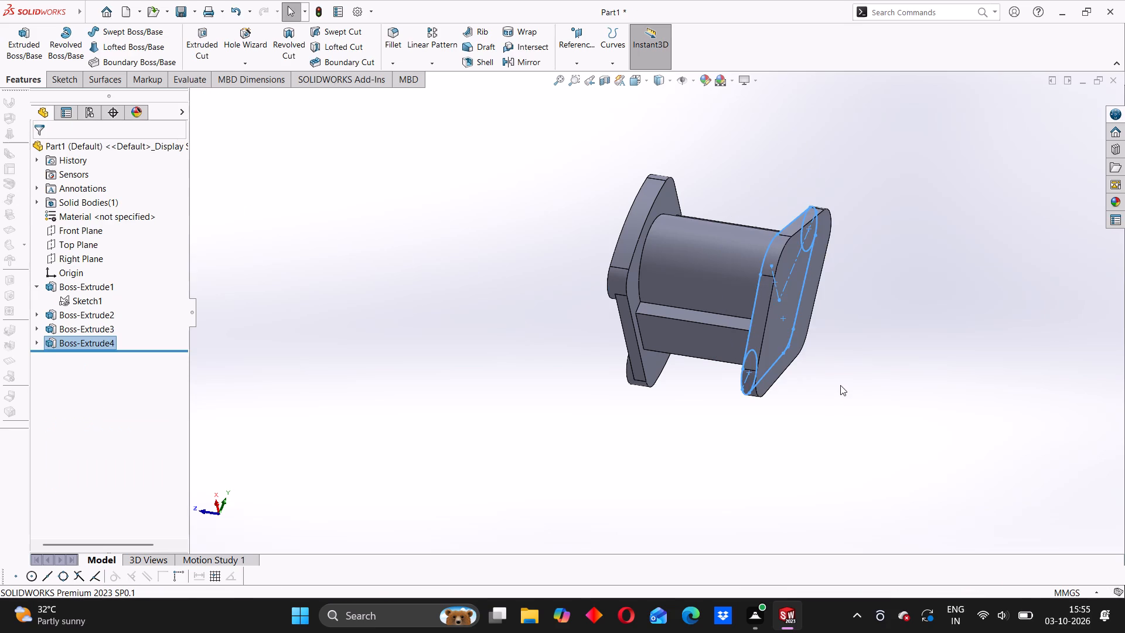
# Examine the extruded end flange, the central body and the opposite flange from several angles.
pyautogui.moveTo(841, 392); pyautogui.dragTo(650, 437, button='middle')
pyautogui.click(945, 250)
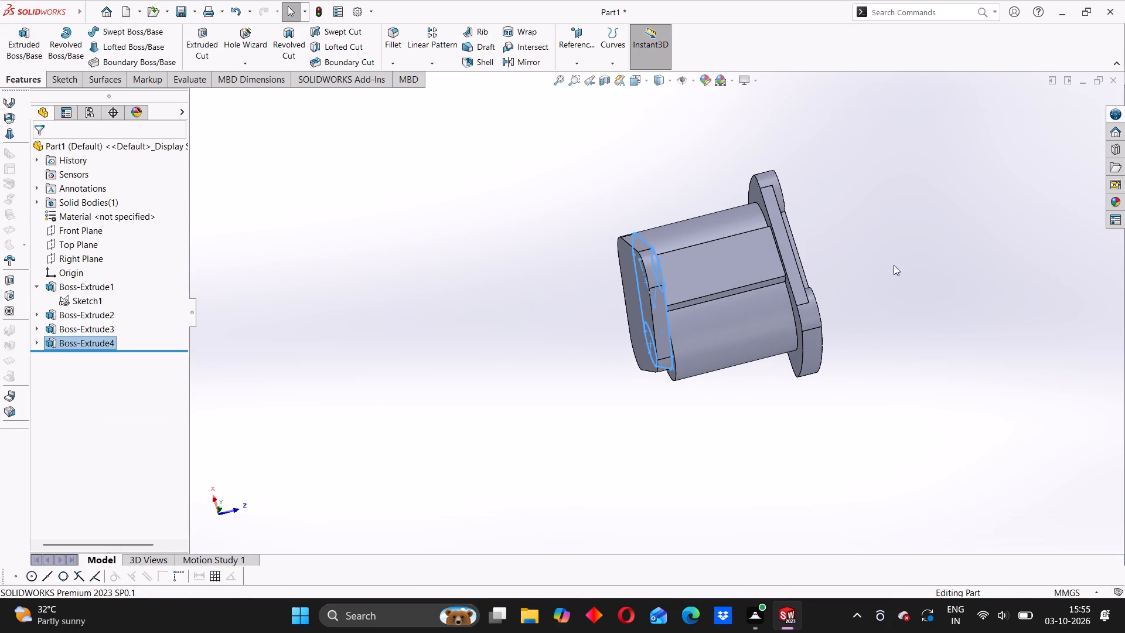
pyautogui.moveTo(671, 342); pyautogui.dragTo(735, 385, button='middle')
pyautogui.moveTo(596, 270); pyautogui.dragTo(726, 329, button='middle')
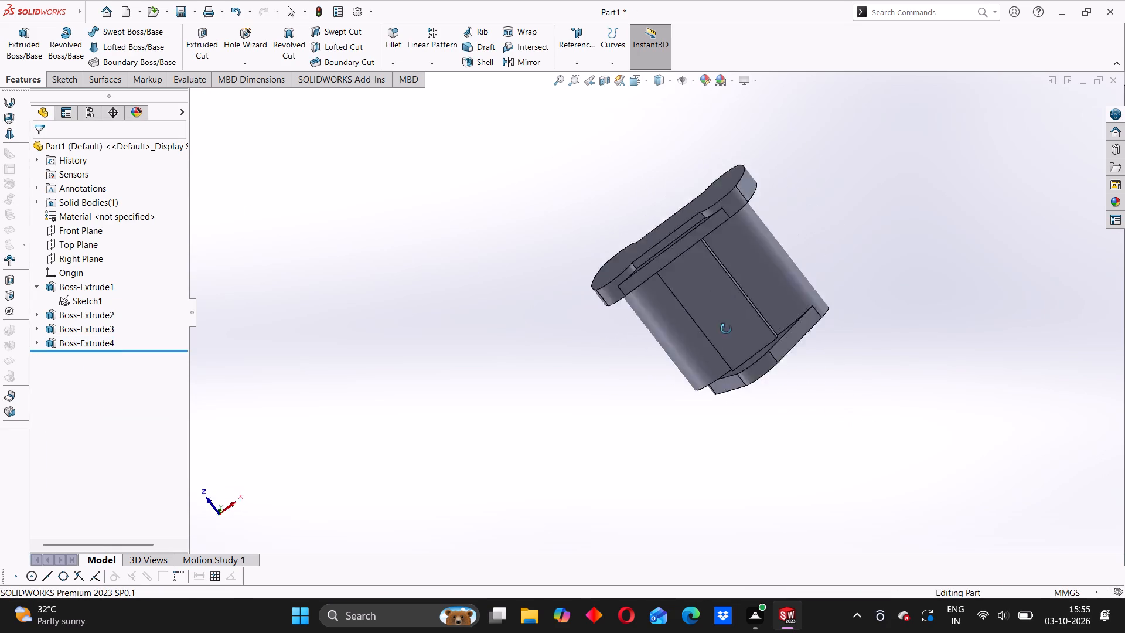
pyautogui.moveTo(726, 329); pyautogui.dragTo(605, 199, button='middle')
pyautogui.moveTo(647, 297); pyautogui.dragTo(654, 251, button='middle')
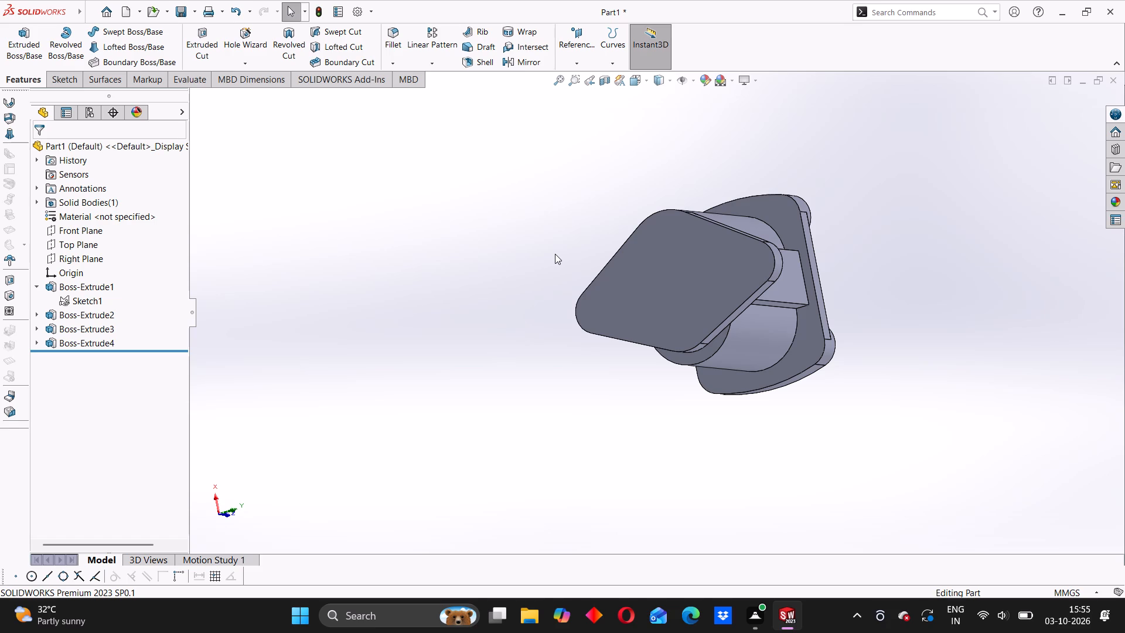
pyautogui.moveTo(817, 291); pyautogui.dragTo(712, 322, button='middle')
pyautogui.click(783, 280)
pyautogui.moveTo(744, 300); pyautogui.dragTo(819, 335, button='middle')
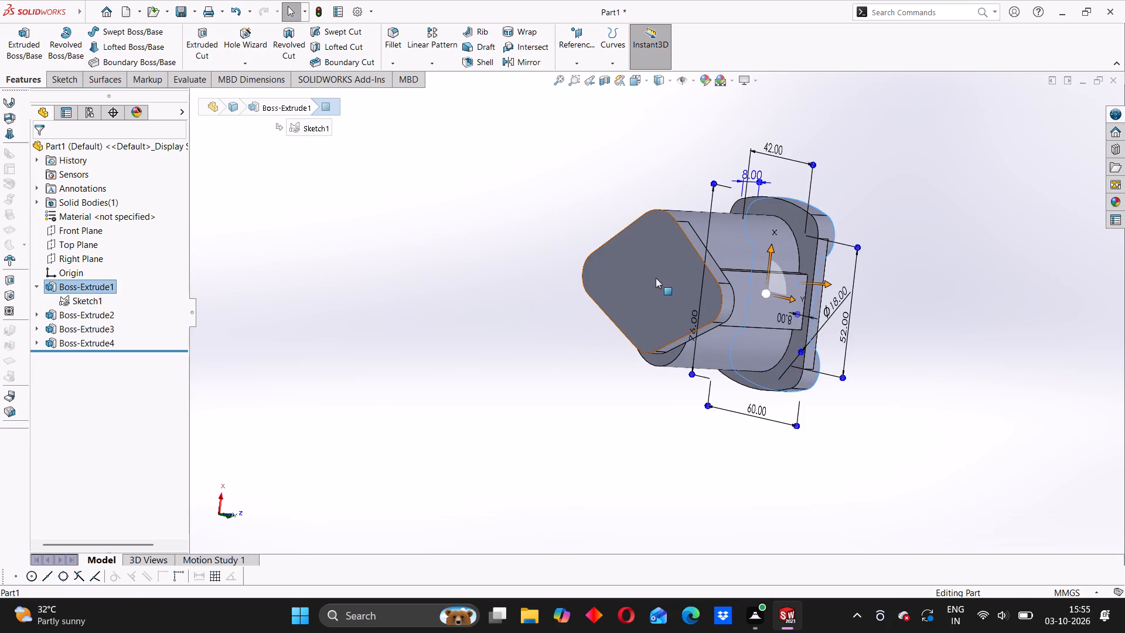
pyautogui.click(656, 278)
pyautogui.moveTo(860, 287); pyautogui.dragTo(738, 319, button='middle')
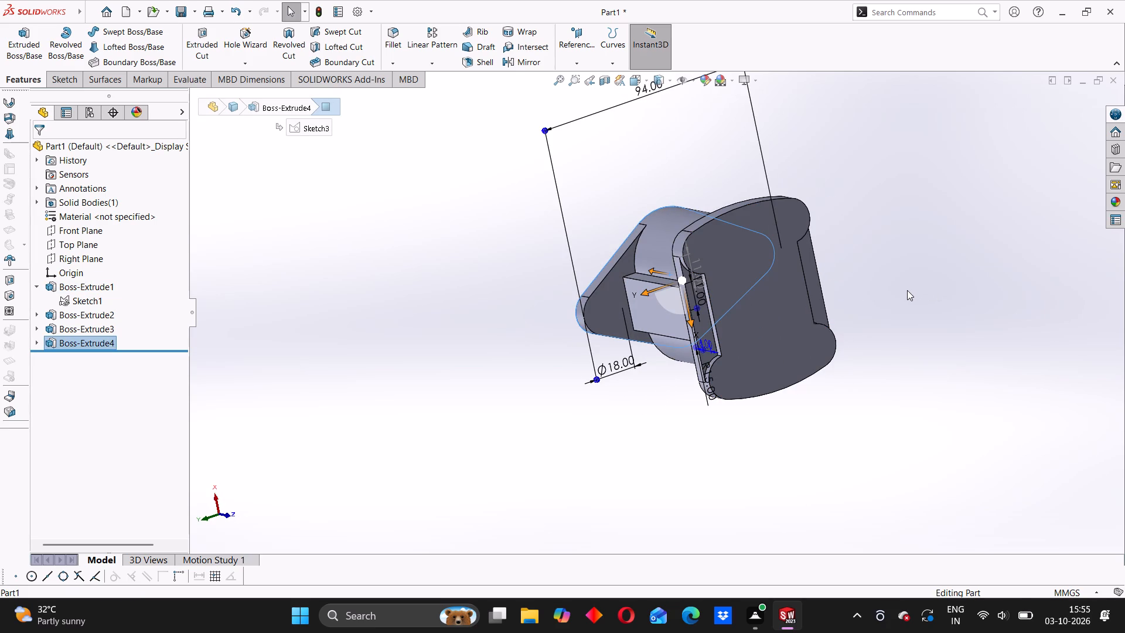
# Start a sketch on the end flange's inner face and draw a circle of about 7.3 mm radius centred on its upper rounded end.
pyautogui.click(614, 309)
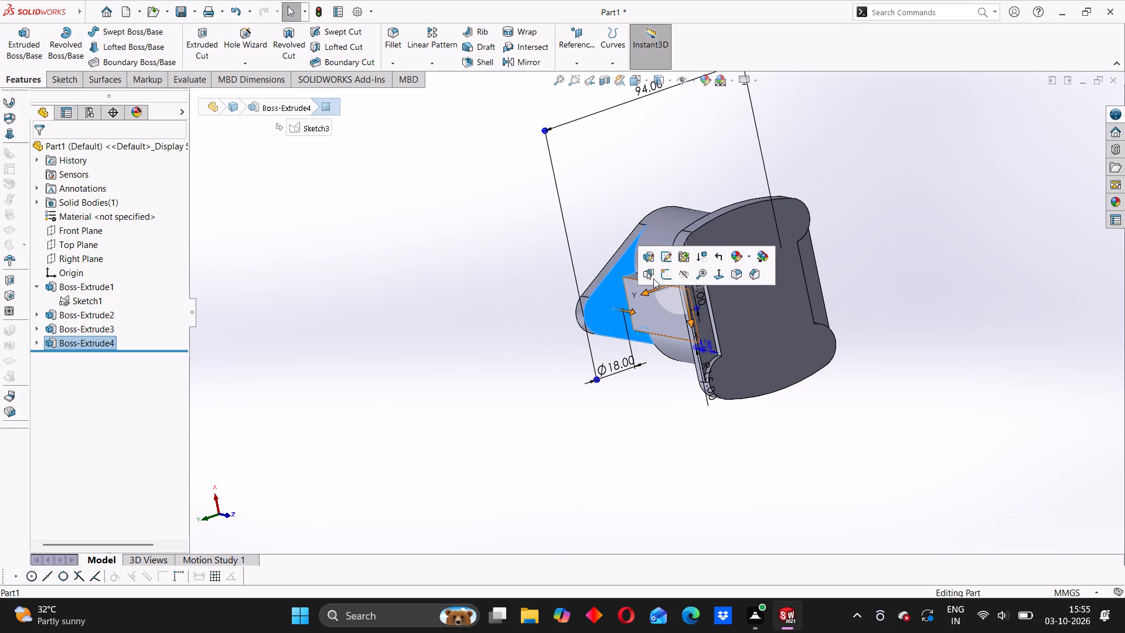
pyautogui.click(662, 275)
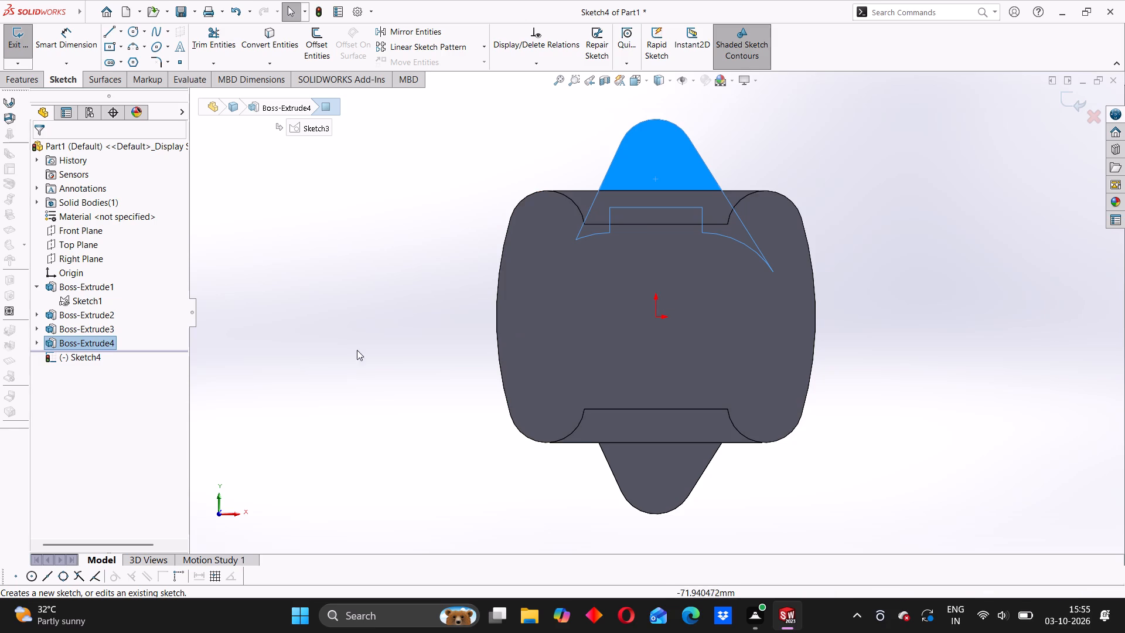
pyautogui.click(126, 32)
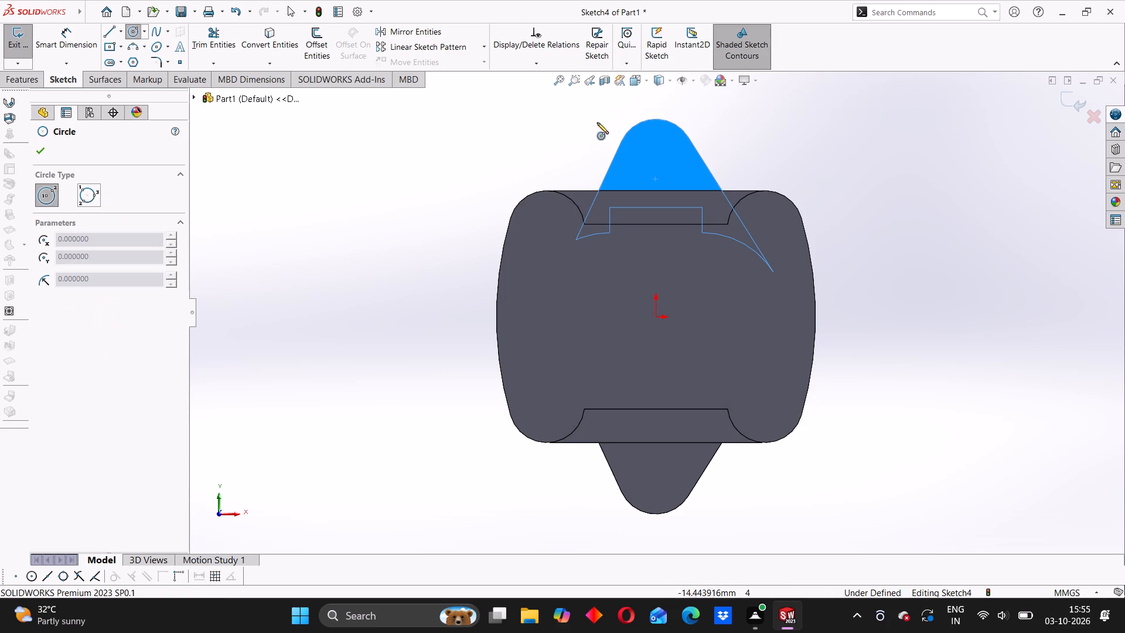
pyautogui.click(655, 155)
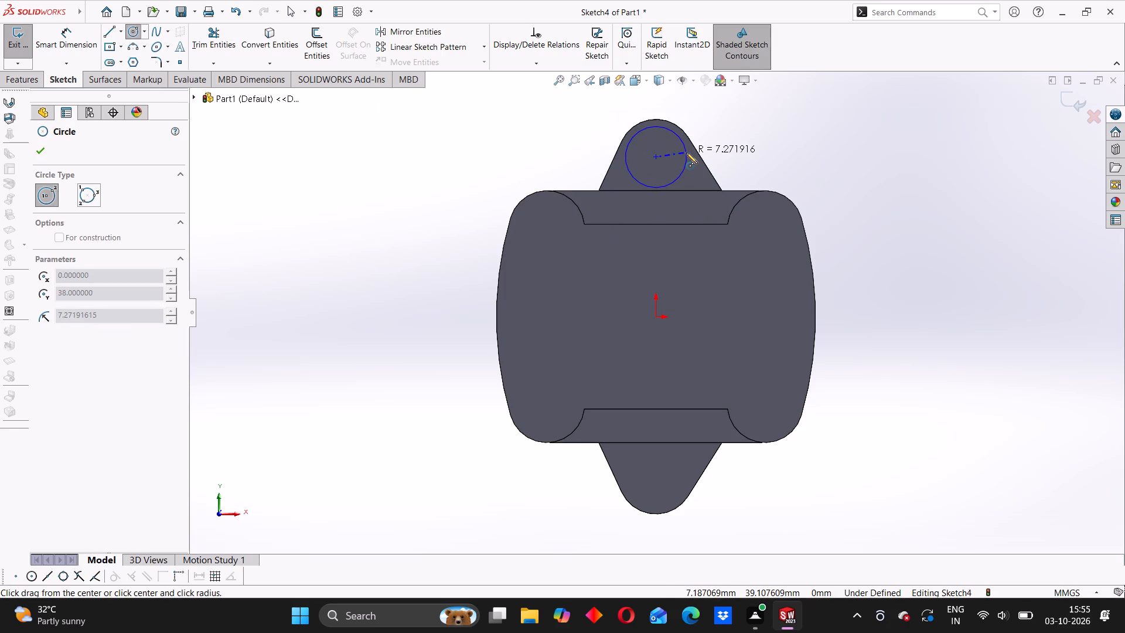
pyautogui.click(686, 152)
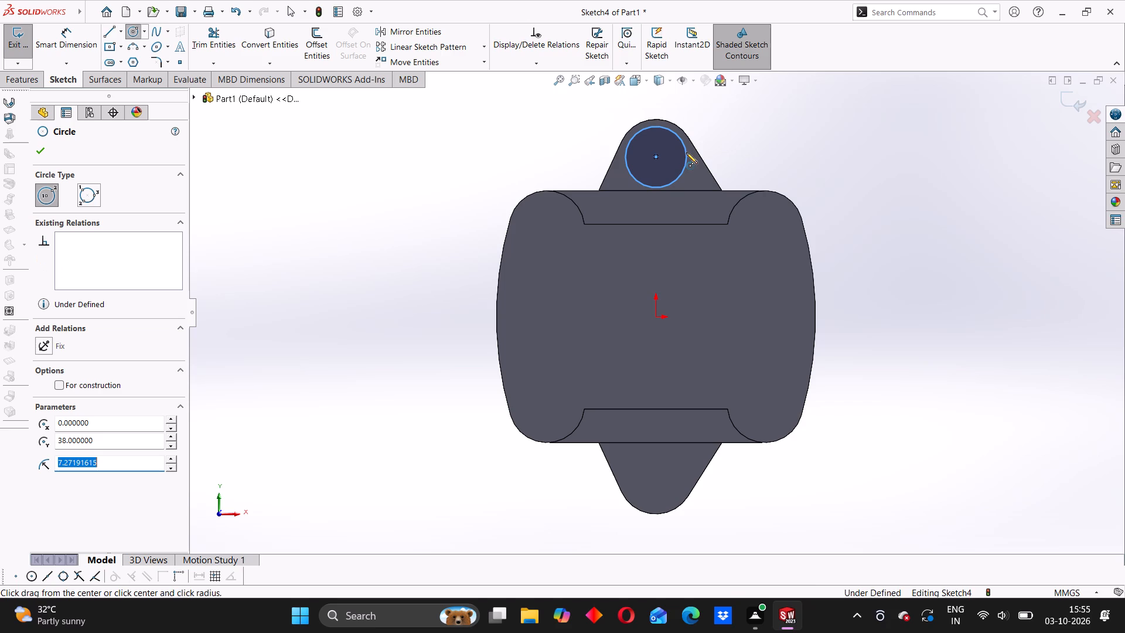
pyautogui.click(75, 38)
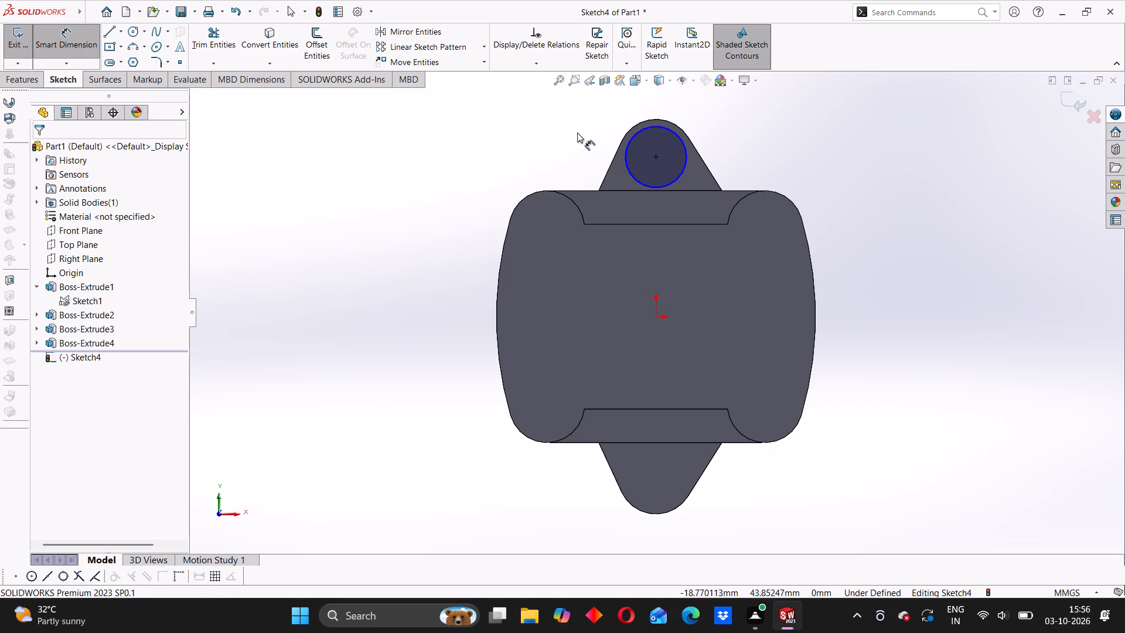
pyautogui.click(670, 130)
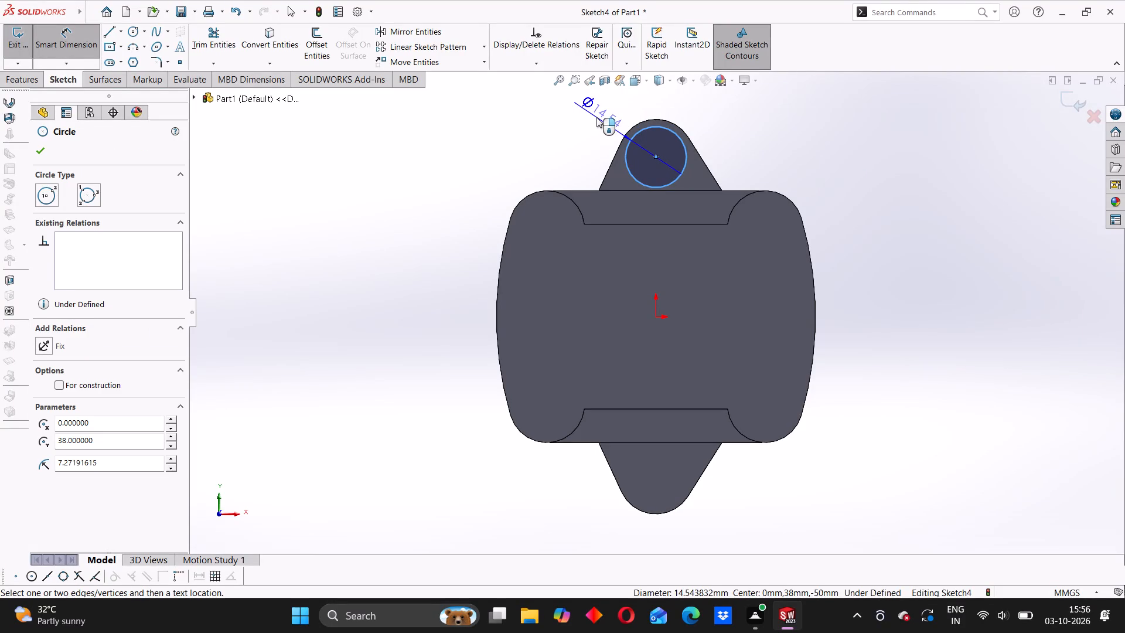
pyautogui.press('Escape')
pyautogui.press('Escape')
# Apply a coradial relation between the sketched circle and the flange's upper rounded edge.
pyautogui.click(660, 120)
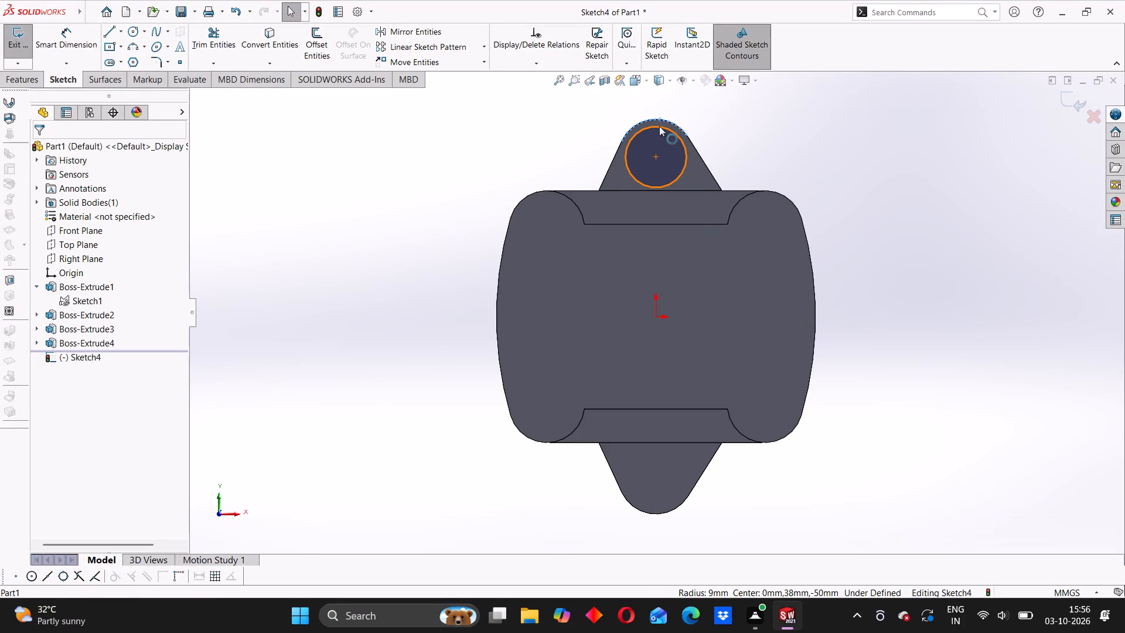
pyautogui.keyDown('ctrl'); pyautogui.click(659, 126); pyautogui.keyUp('ctrl')
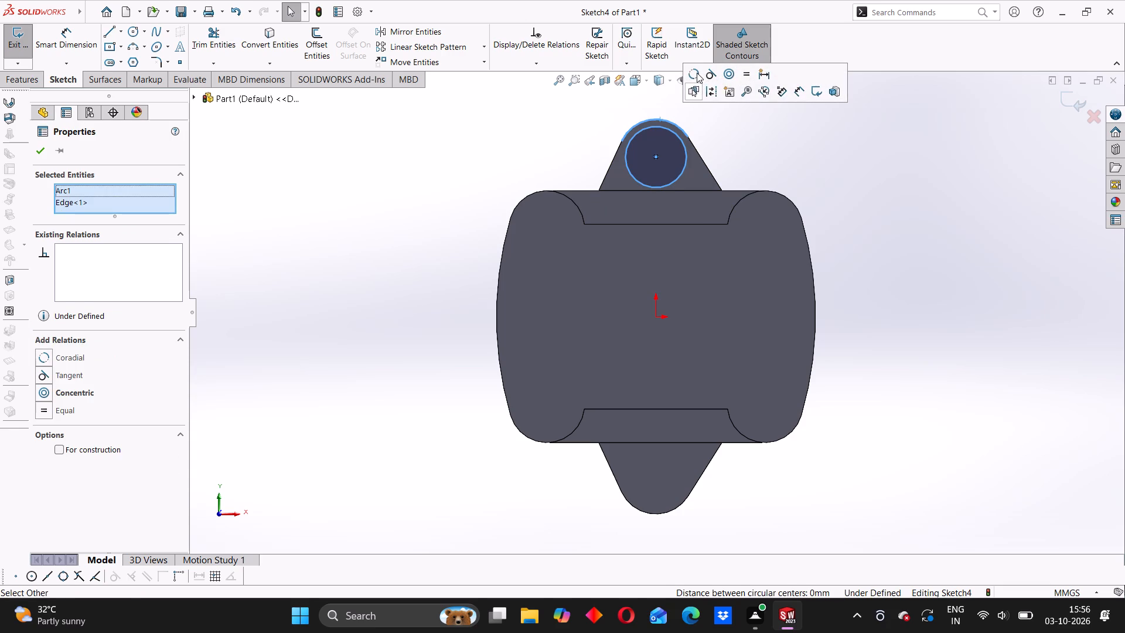
pyautogui.click(697, 73)
pyautogui.click(375, 189)
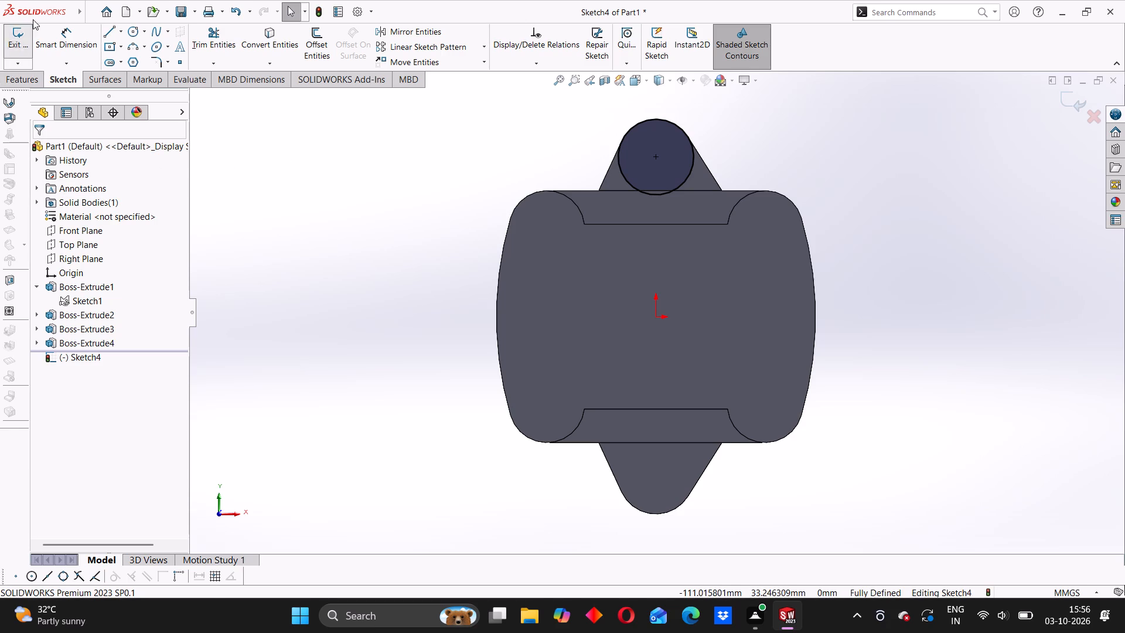
pyautogui.click(422, 183)
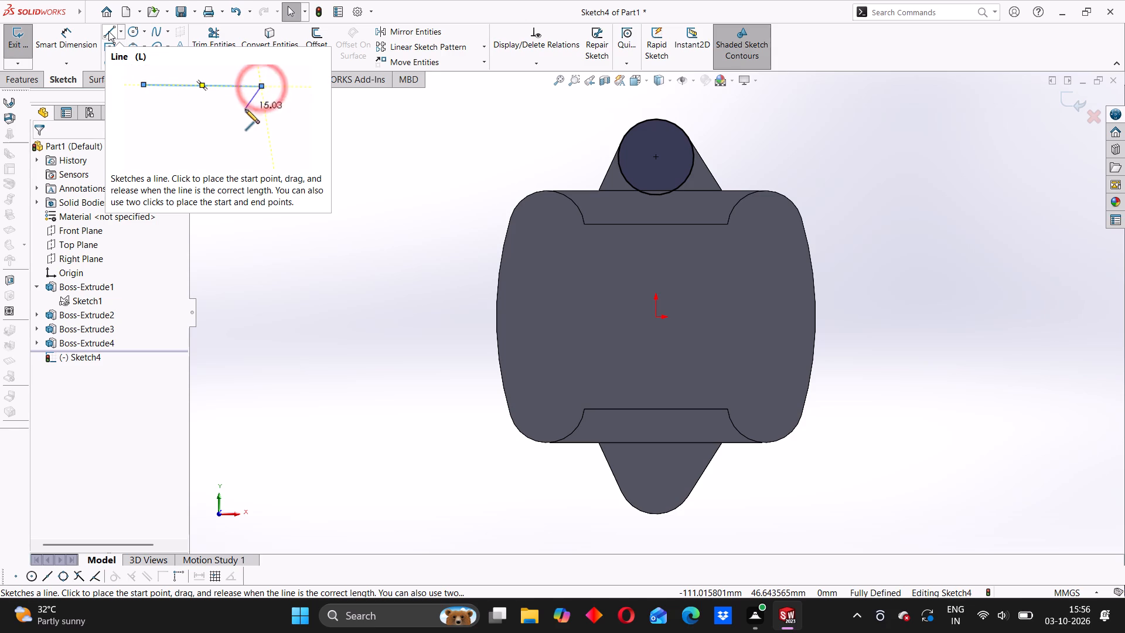
# Draw a U-shaped line chain from the circle's left side down to the notch edge, 18 mm across it, and back up to the circle.
pyautogui.click(108, 31)
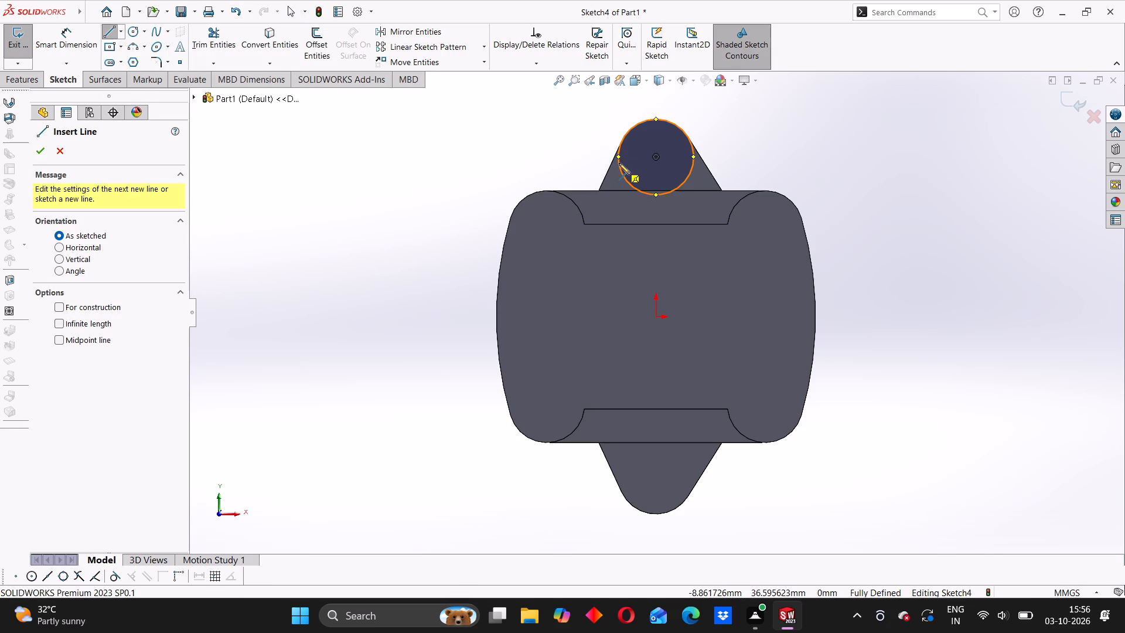
pyautogui.click(618, 162)
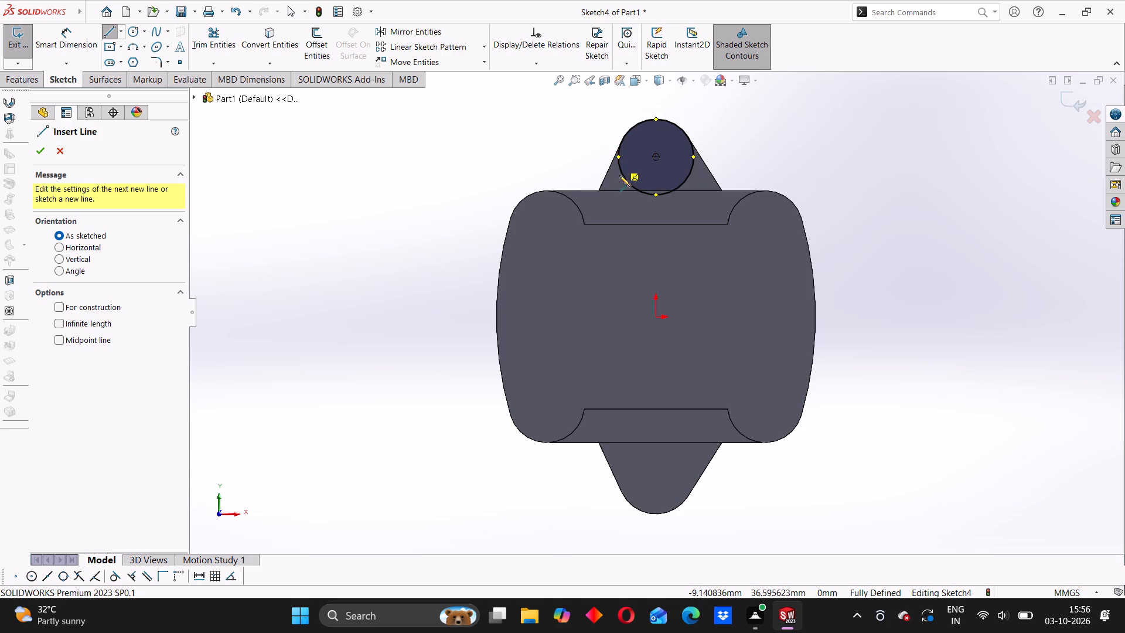
pyautogui.click(620, 225)
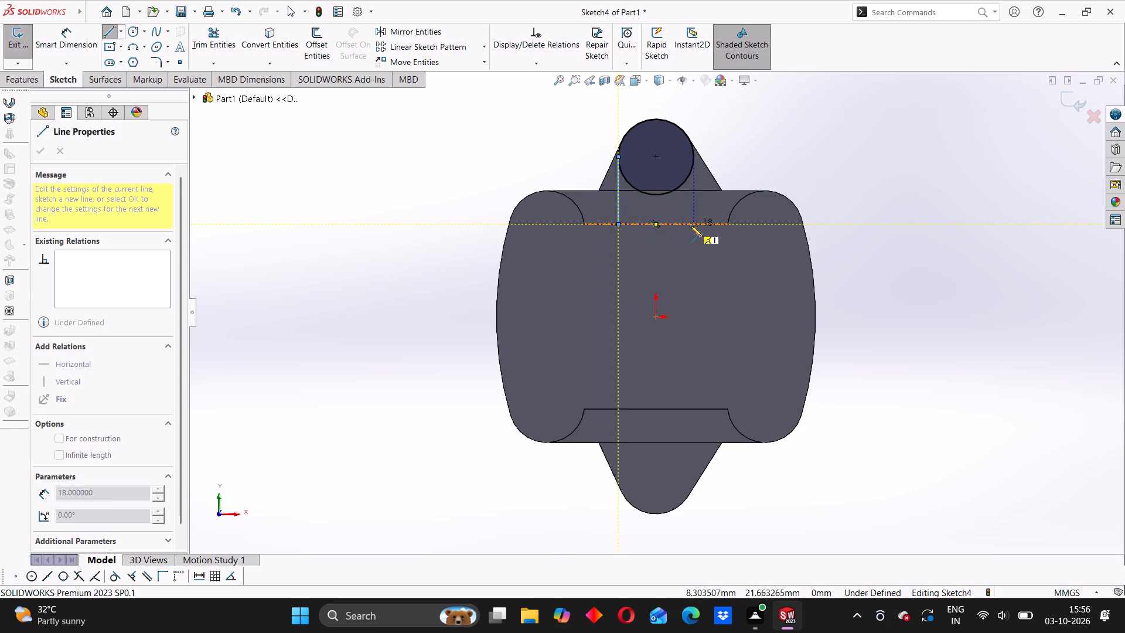
pyautogui.click(694, 226)
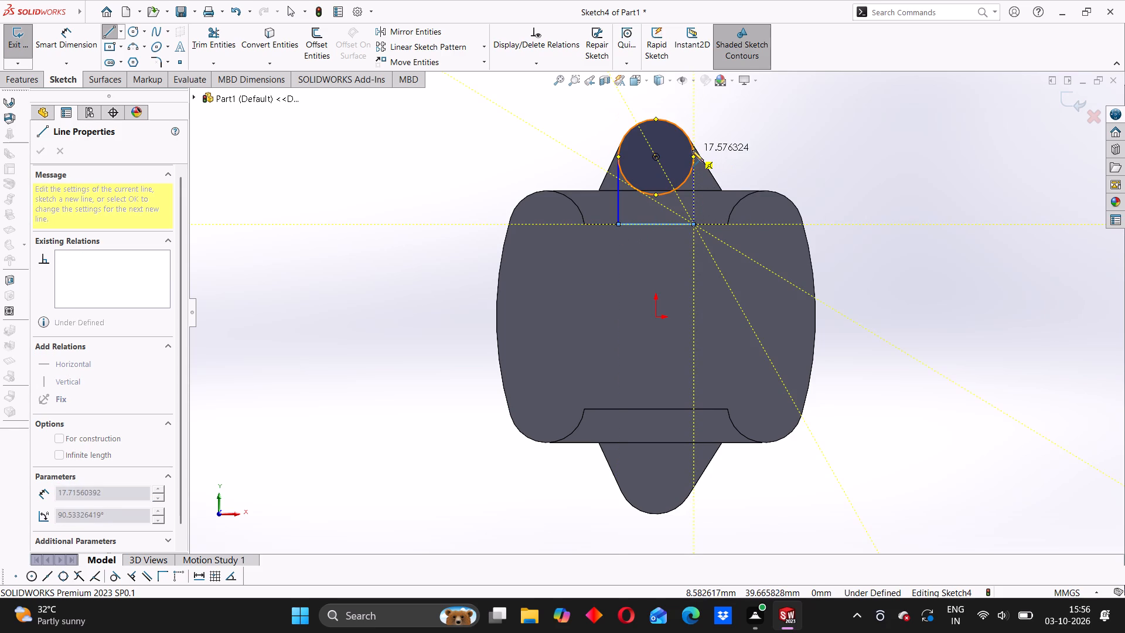
pyautogui.click(692, 149)
pyautogui.rightClick(728, 118)
pyautogui.click(741, 121)
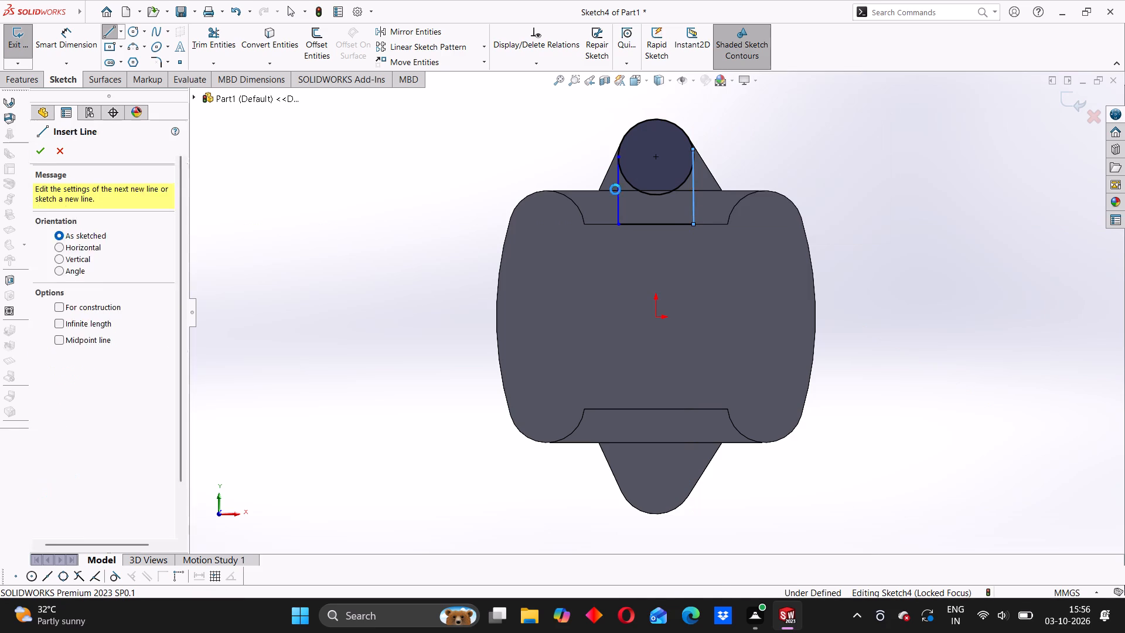
# Apply a horizontal relation between the upper endpoints of the two side lines on the circle.
pyautogui.scroll(-6, 633, 165)
pyautogui.click(602, 216)
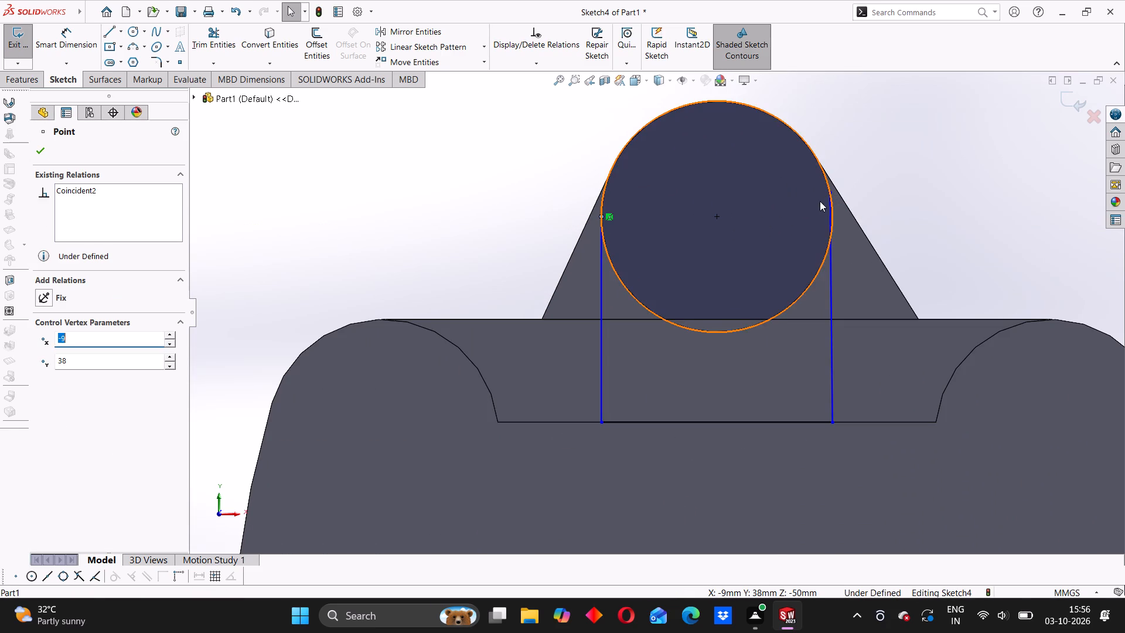
pyautogui.keyDown('ctrl'); pyautogui.click(832, 190); pyautogui.keyUp('ctrl')
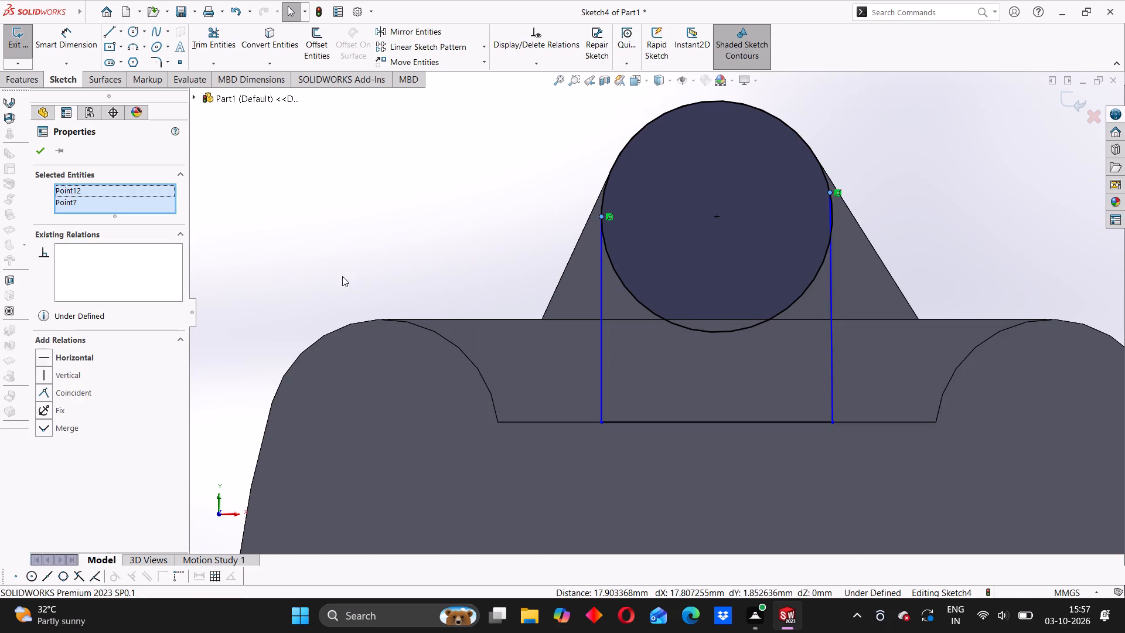
pyautogui.click(44, 358)
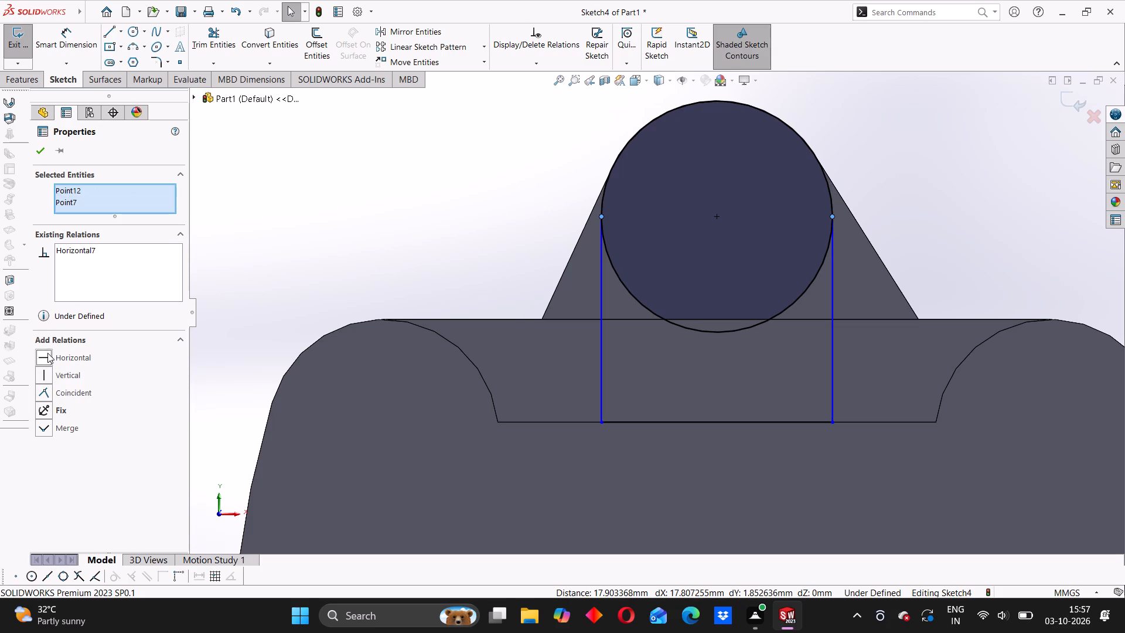
pyautogui.click(38, 155)
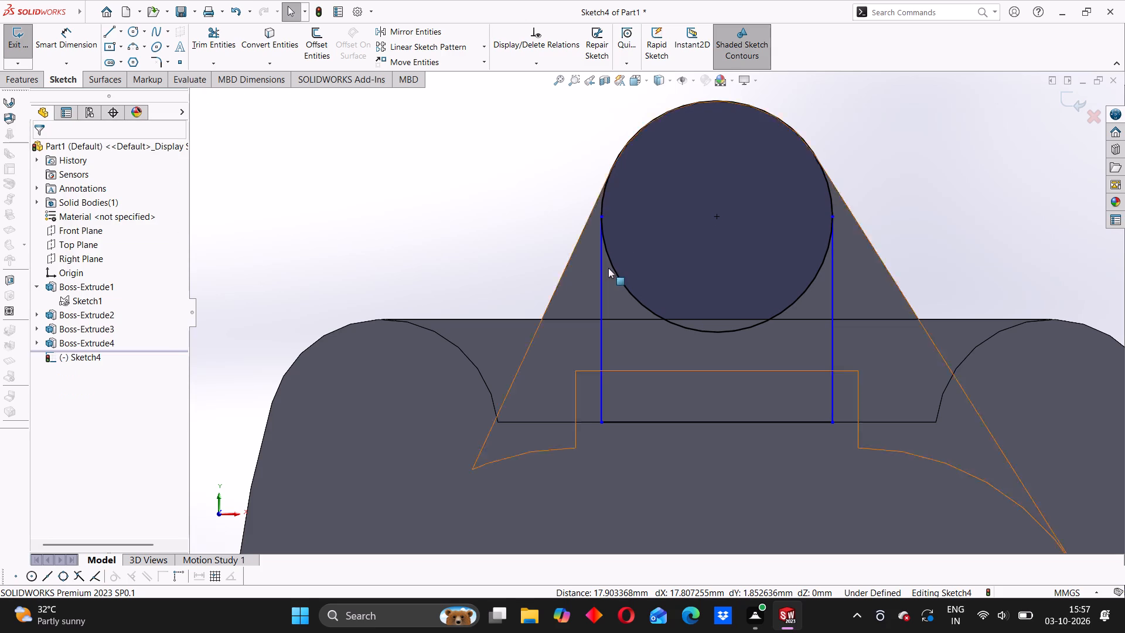
# Apply tangent relations between the circle and each of the two vertical side lines.
pyautogui.scroll(-1, 656, 234)
pyautogui.scroll(3, 656, 234)
pyautogui.click(616, 288)
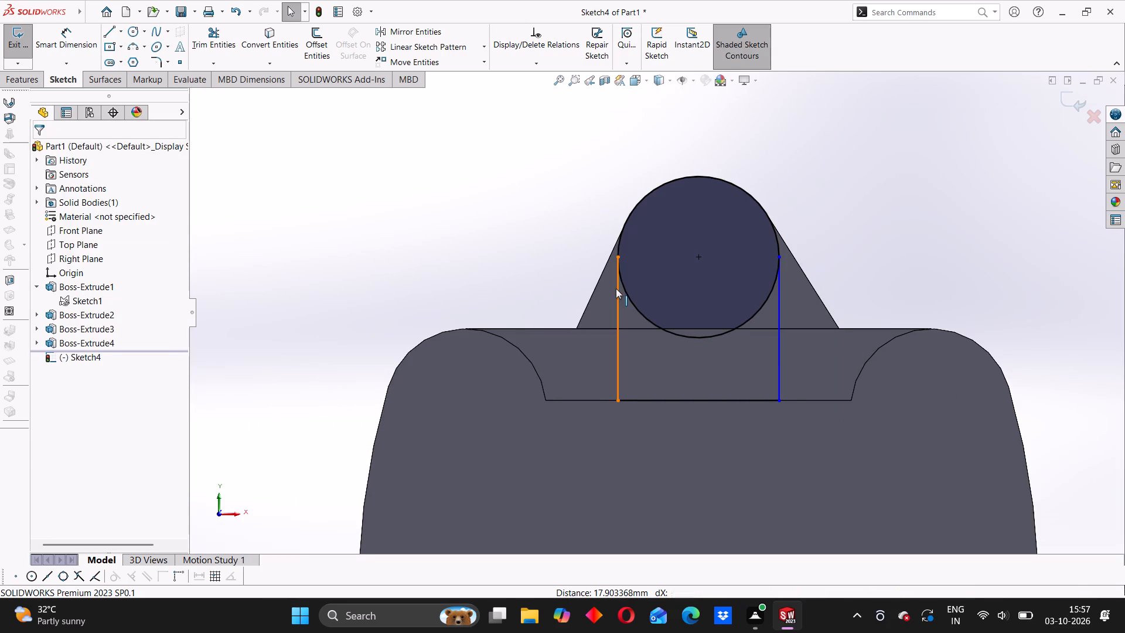
pyautogui.keyDown('ctrl'); pyautogui.click(627, 221); pyautogui.keyUp('ctrl')
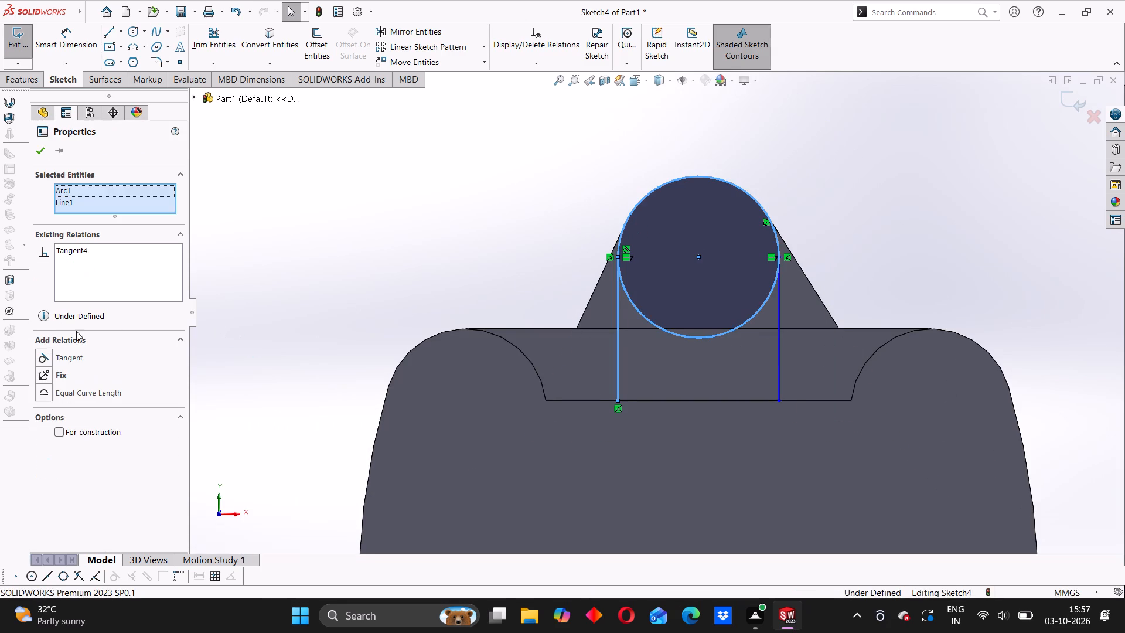
pyautogui.click(49, 357)
pyautogui.click(43, 146)
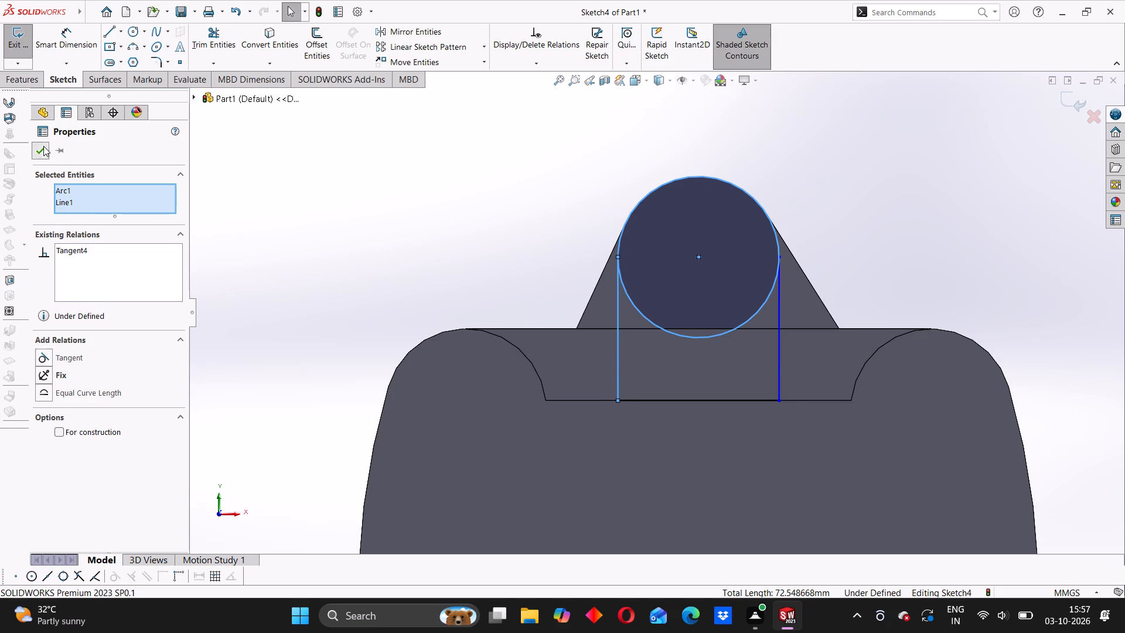
pyautogui.click(779, 300)
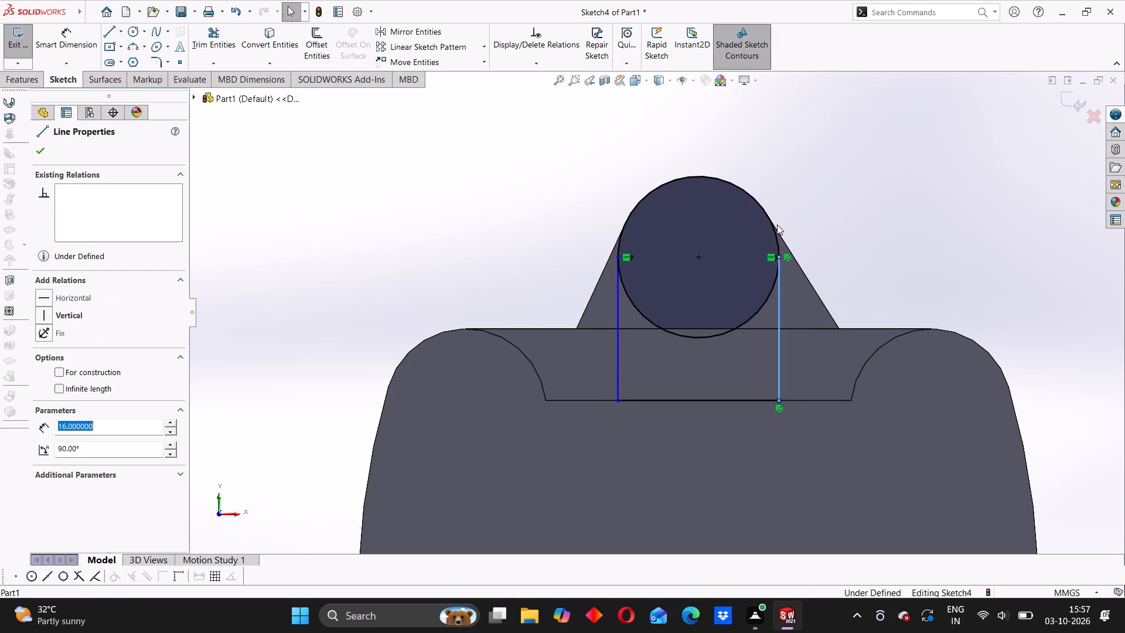
pyautogui.keyDown('ctrl'); pyautogui.click(773, 223); pyautogui.keyUp('ctrl')
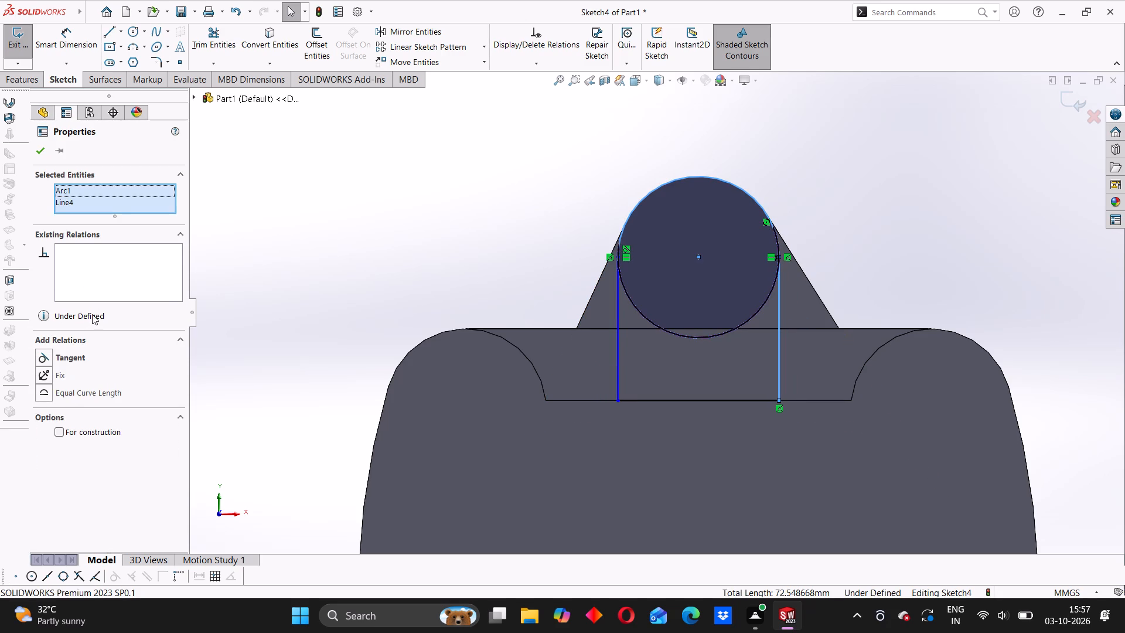
pyautogui.click(42, 358)
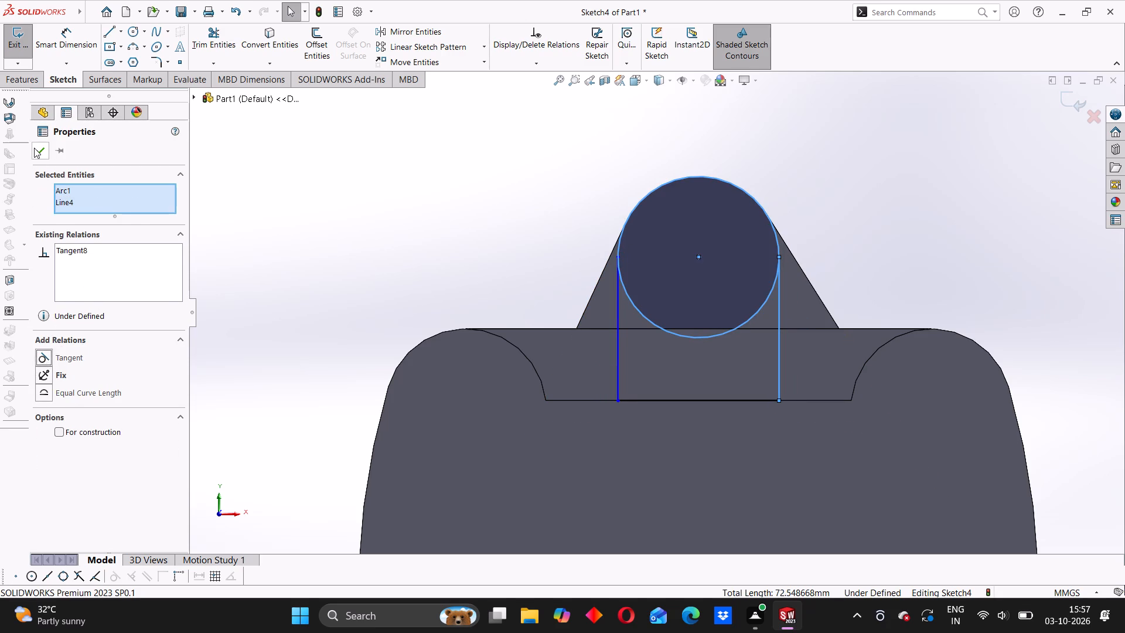
pyautogui.click(34, 148)
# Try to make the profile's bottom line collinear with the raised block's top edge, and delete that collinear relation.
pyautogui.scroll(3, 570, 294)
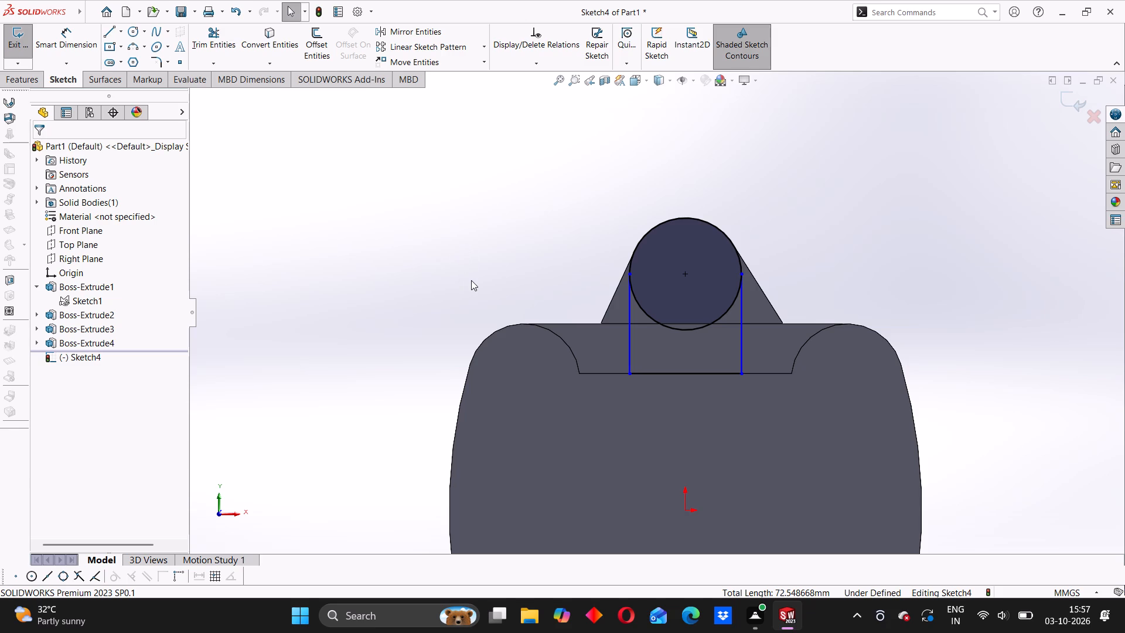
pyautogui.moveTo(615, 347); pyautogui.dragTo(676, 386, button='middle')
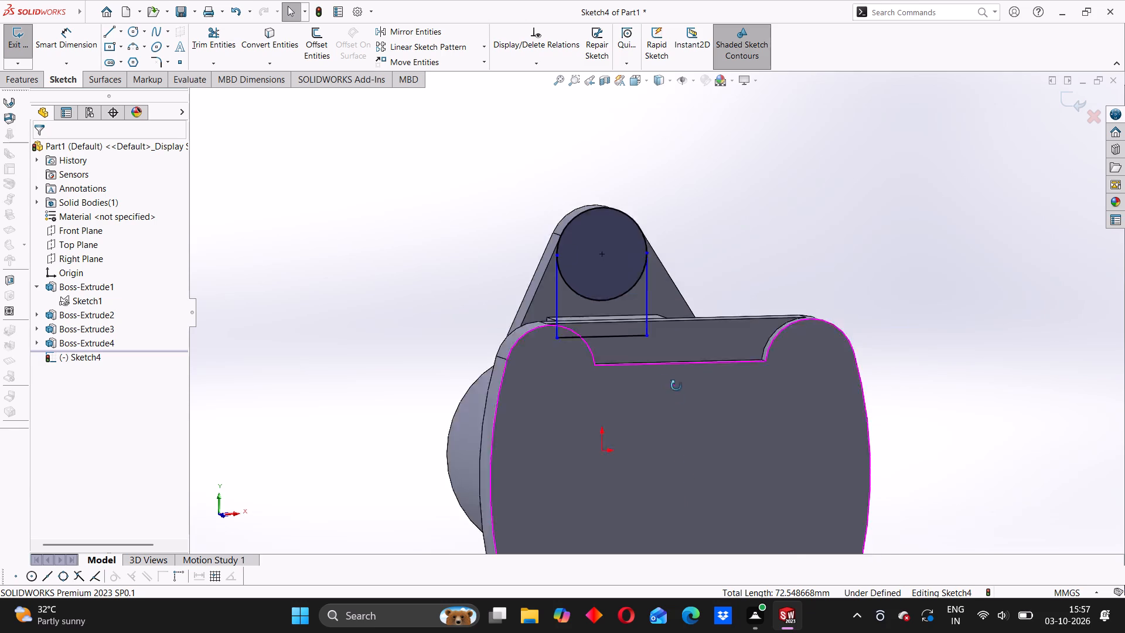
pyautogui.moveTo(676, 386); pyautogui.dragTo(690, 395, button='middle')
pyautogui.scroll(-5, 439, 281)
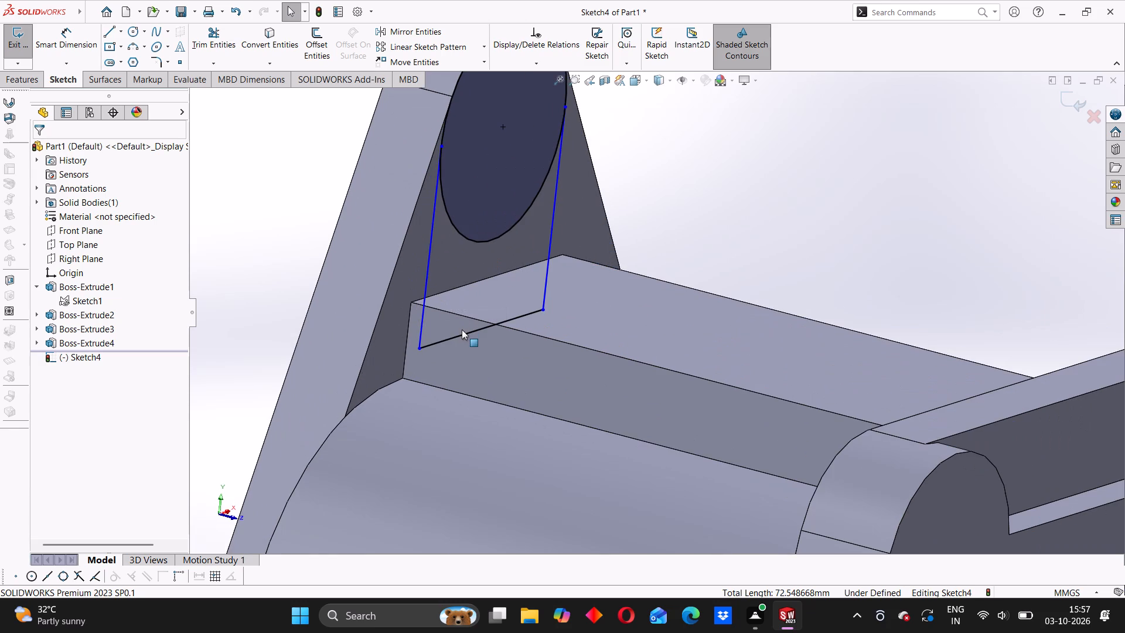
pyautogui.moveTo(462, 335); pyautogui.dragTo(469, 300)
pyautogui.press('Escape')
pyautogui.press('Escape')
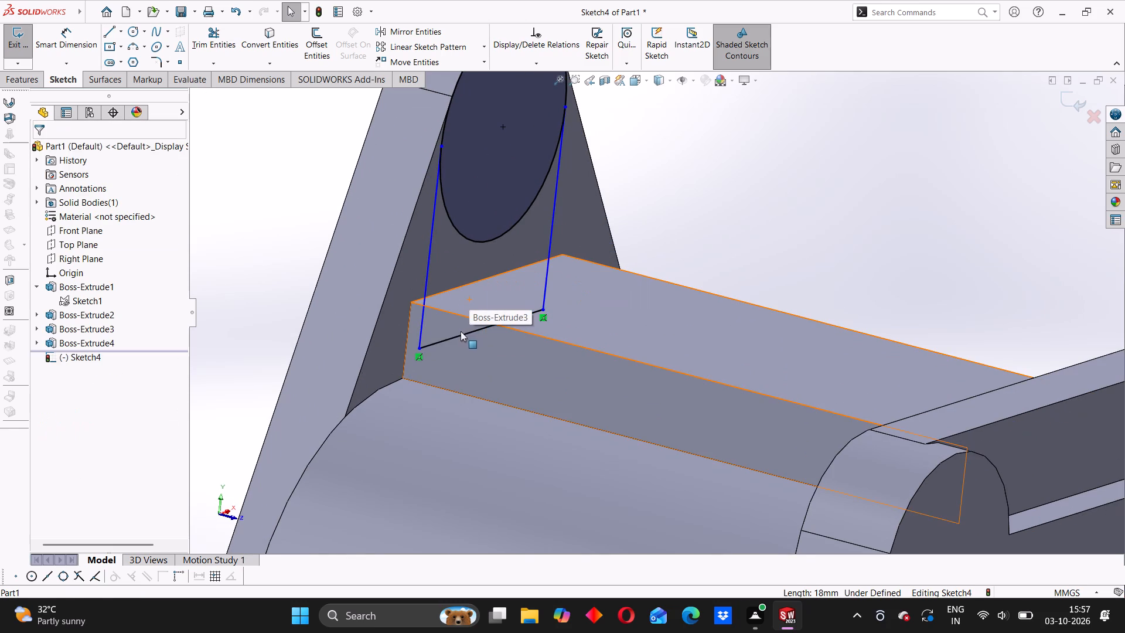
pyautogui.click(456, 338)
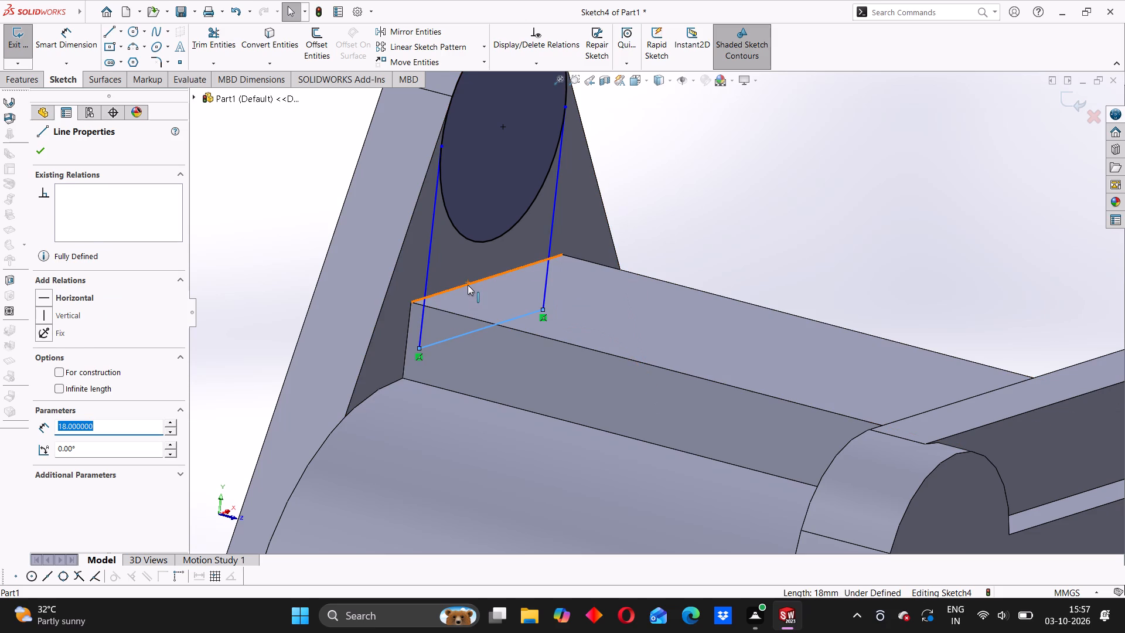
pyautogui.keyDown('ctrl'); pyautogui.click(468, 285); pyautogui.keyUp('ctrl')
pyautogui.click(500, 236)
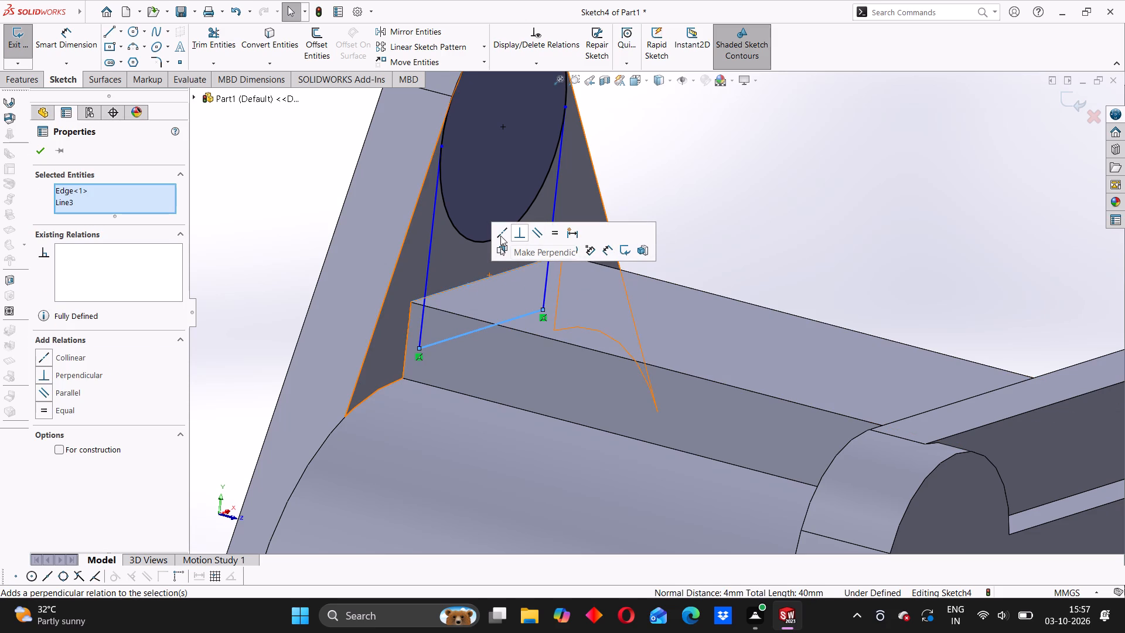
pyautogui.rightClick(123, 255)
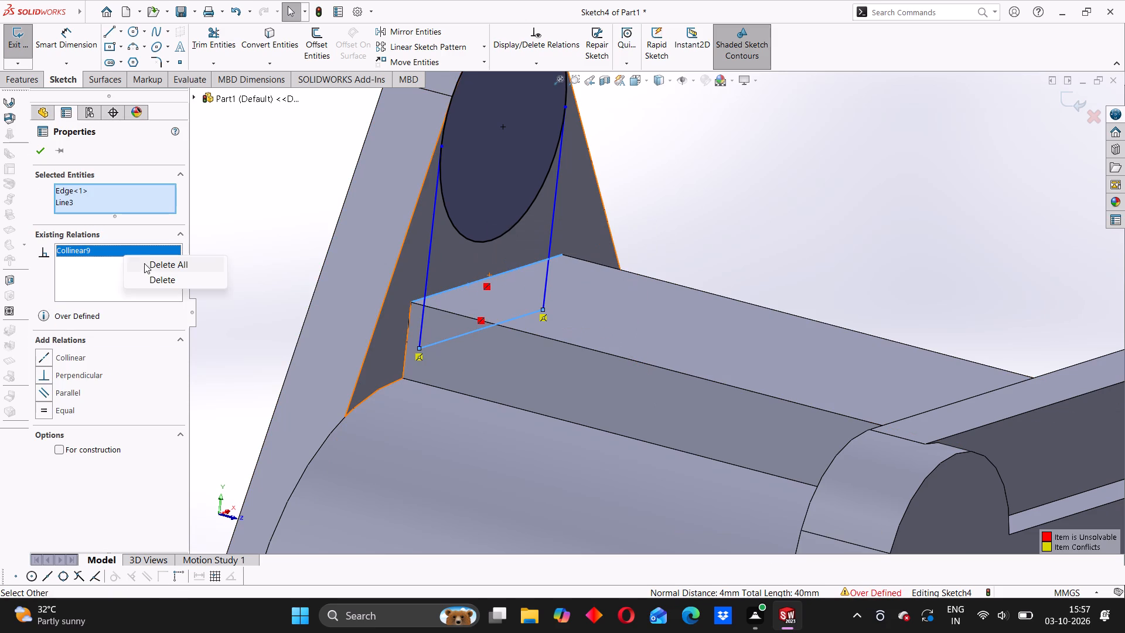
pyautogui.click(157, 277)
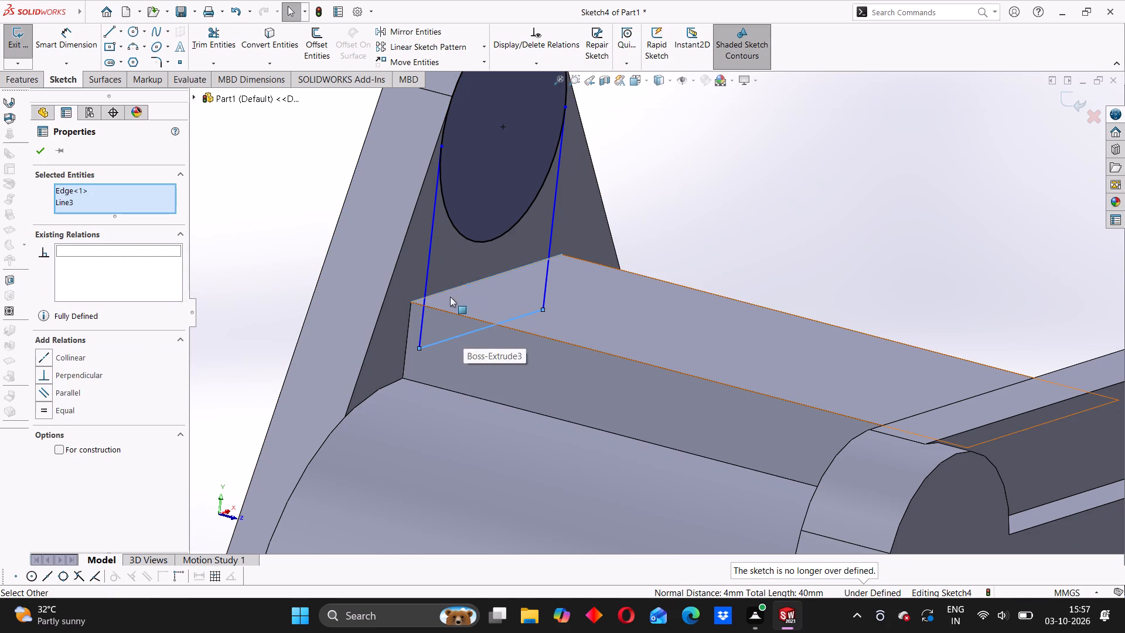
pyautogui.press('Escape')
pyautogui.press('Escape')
# Replace the profile's bottom line with an 18 mm line along the raised block's top edge, between the two side lines.
pyautogui.click(445, 339)
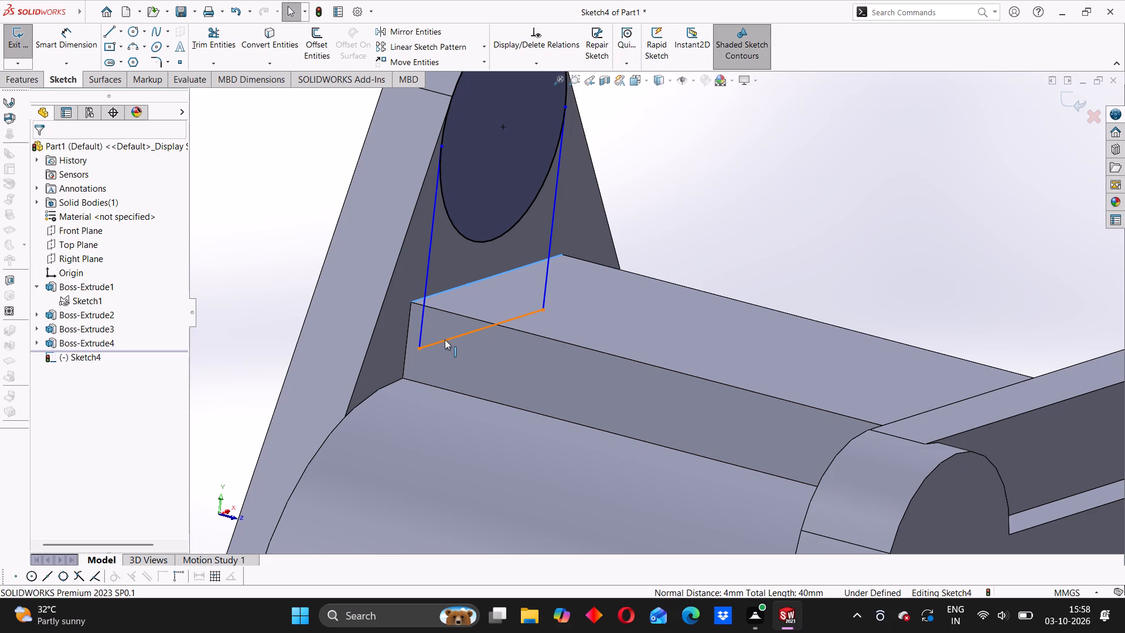
pyautogui.press('Delete')
pyautogui.click(104, 28)
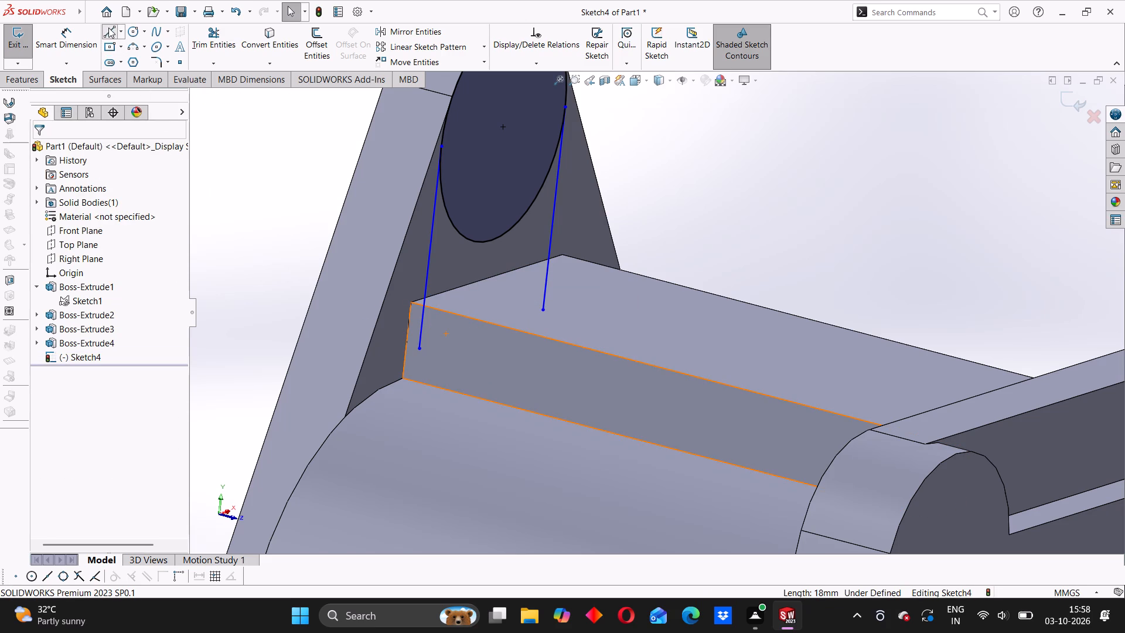
pyautogui.click(424, 298)
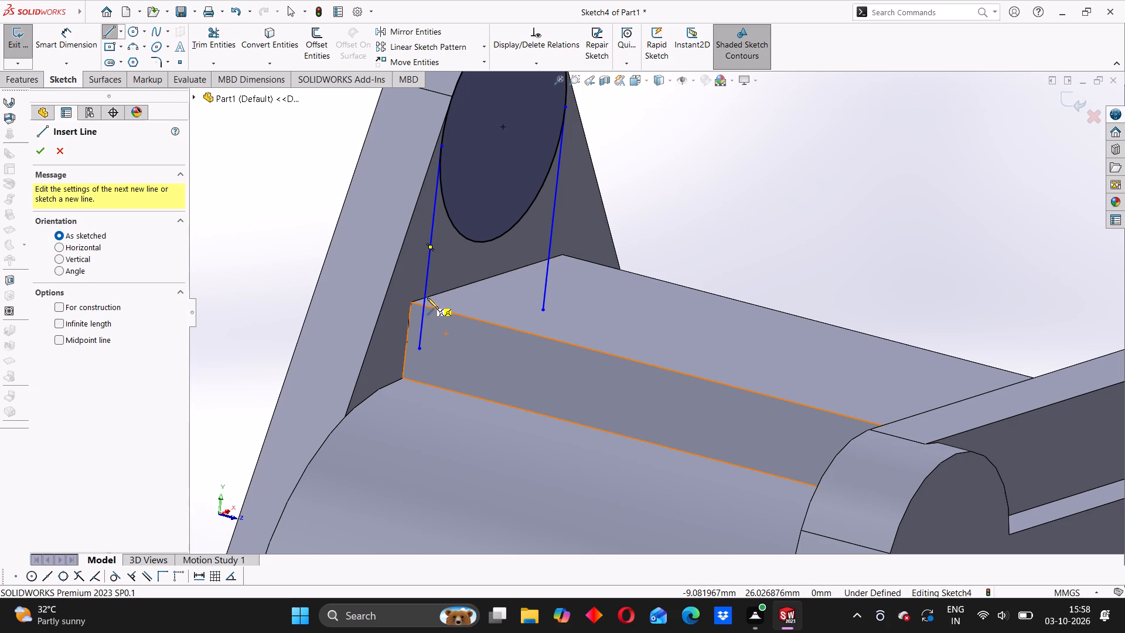
pyautogui.click(548, 259)
pyautogui.rightClick(664, 170)
pyautogui.click(676, 176)
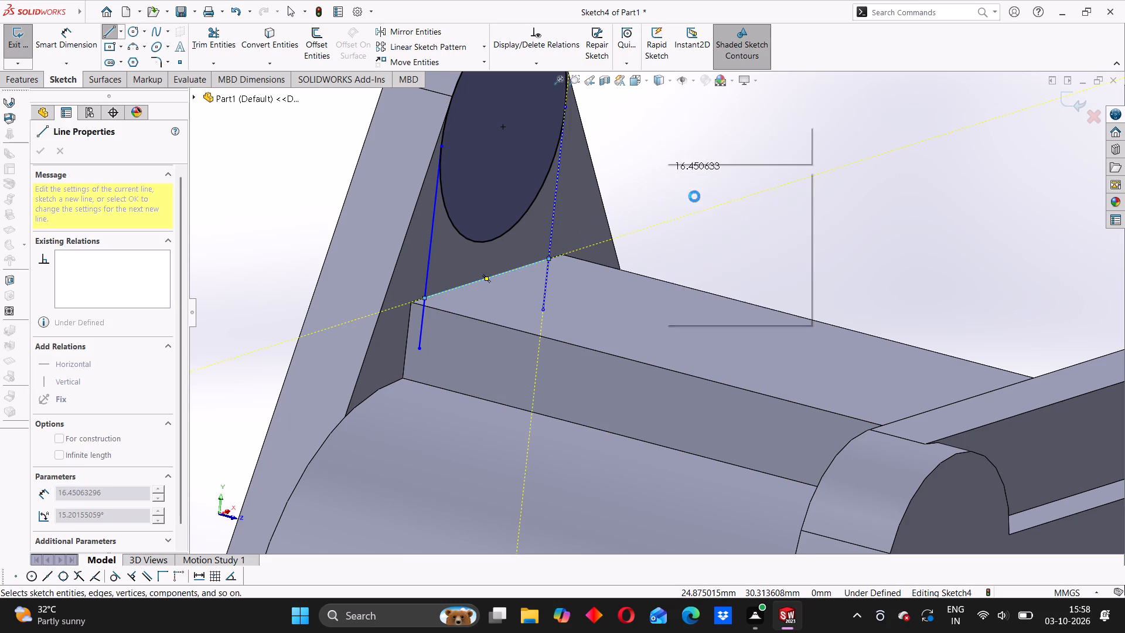
pyautogui.moveTo(704, 316); pyautogui.dragTo(643, 336, button='middle')
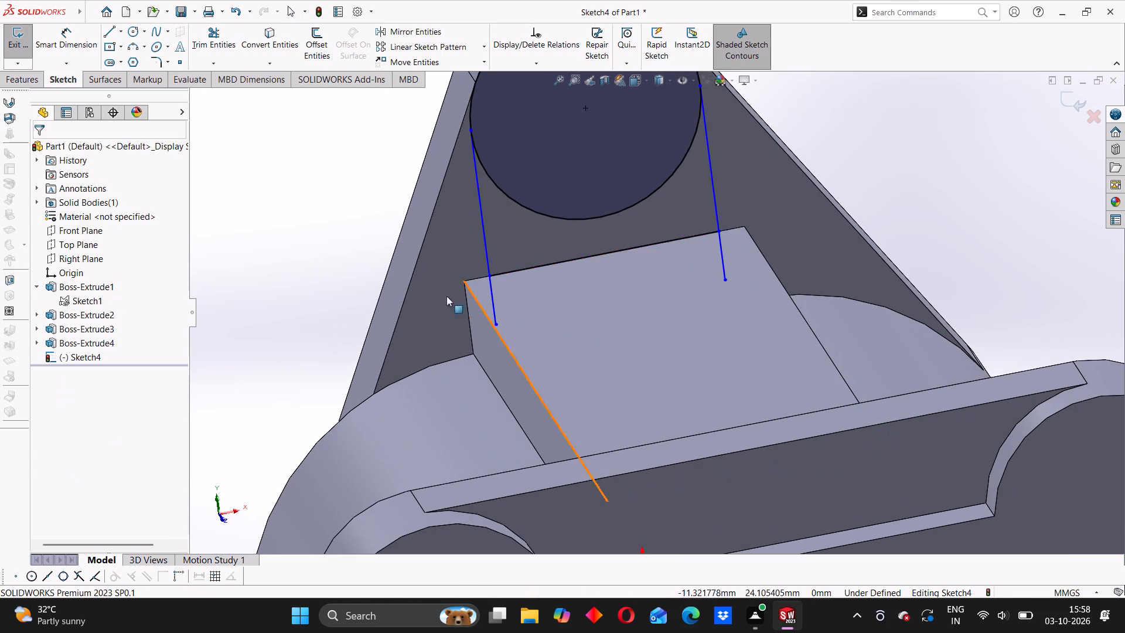
# Trim away the ends of both side lines that extend below the new line on the block's top edge.
pyautogui.click(201, 44)
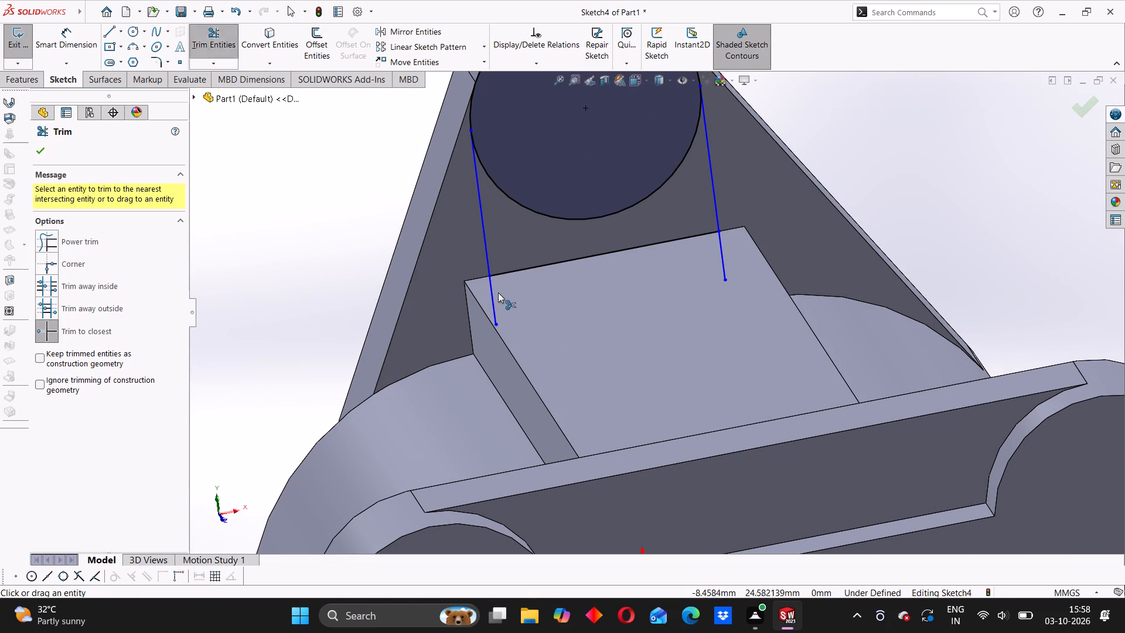
pyautogui.click(491, 296)
pyautogui.click(722, 252)
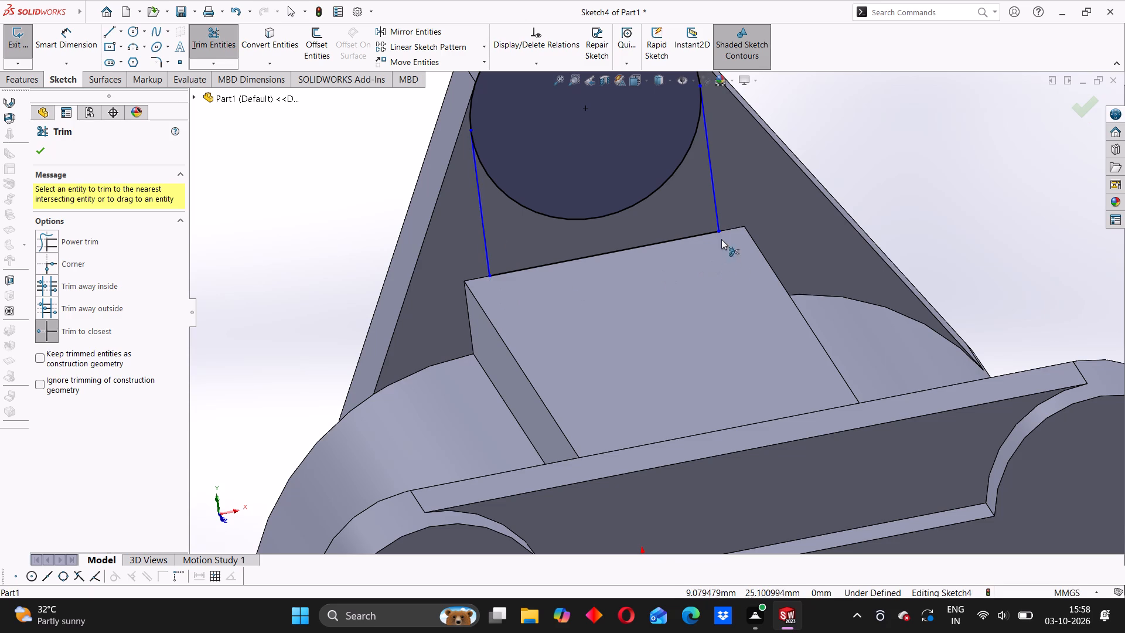
pyautogui.scroll(-2, 739, 201)
pyautogui.scroll(3, 739, 201)
pyautogui.moveTo(809, 195); pyautogui.dragTo(793, 154, button='middle')
pyautogui.click(755, 175)
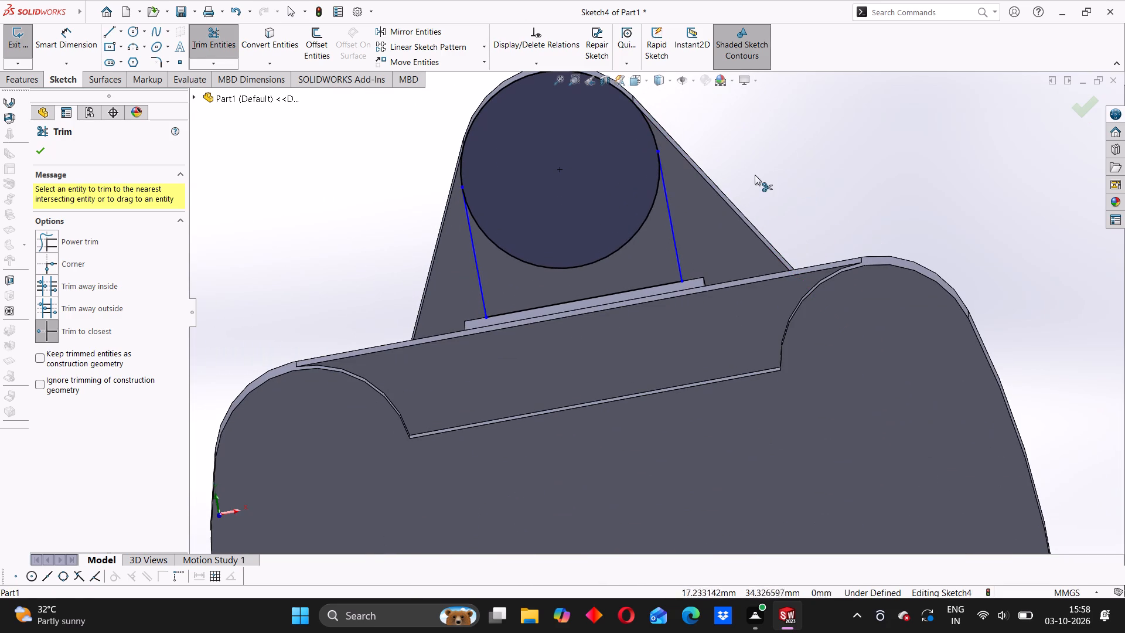
pyautogui.press('Escape')
pyautogui.press('Escape')
# Apply a vertical relation between the upper and lower endpoints of the right side line.
pyautogui.moveTo(694, 204); pyautogui.dragTo(707, 254, button='middle')
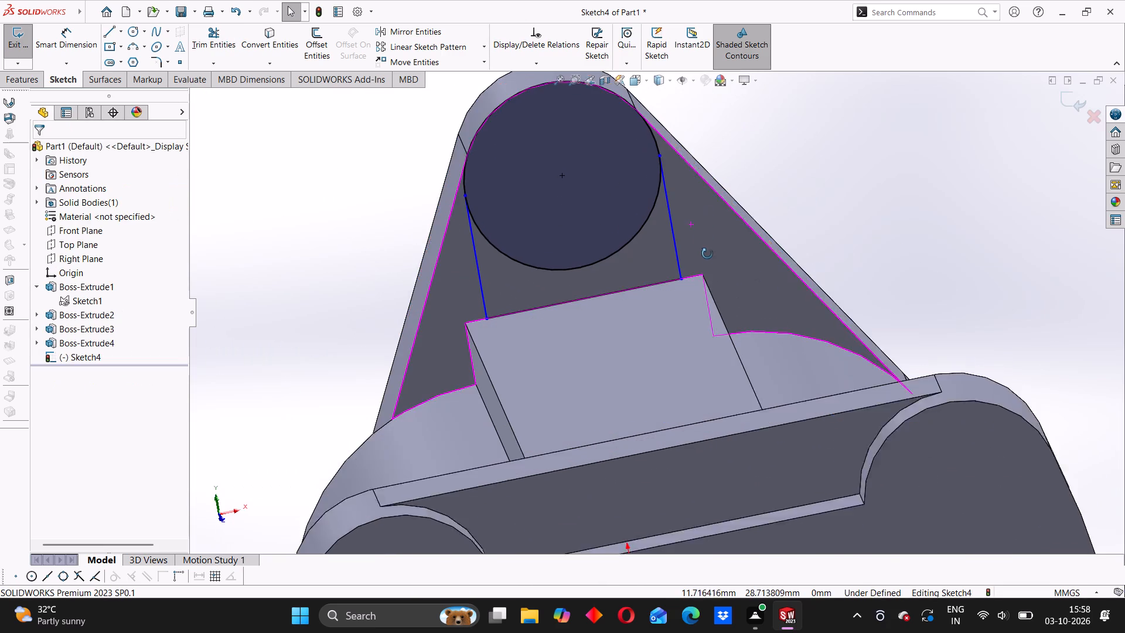
pyautogui.moveTo(707, 254); pyautogui.dragTo(708, 258, button='middle')
pyautogui.scroll(-1, 700, 260)
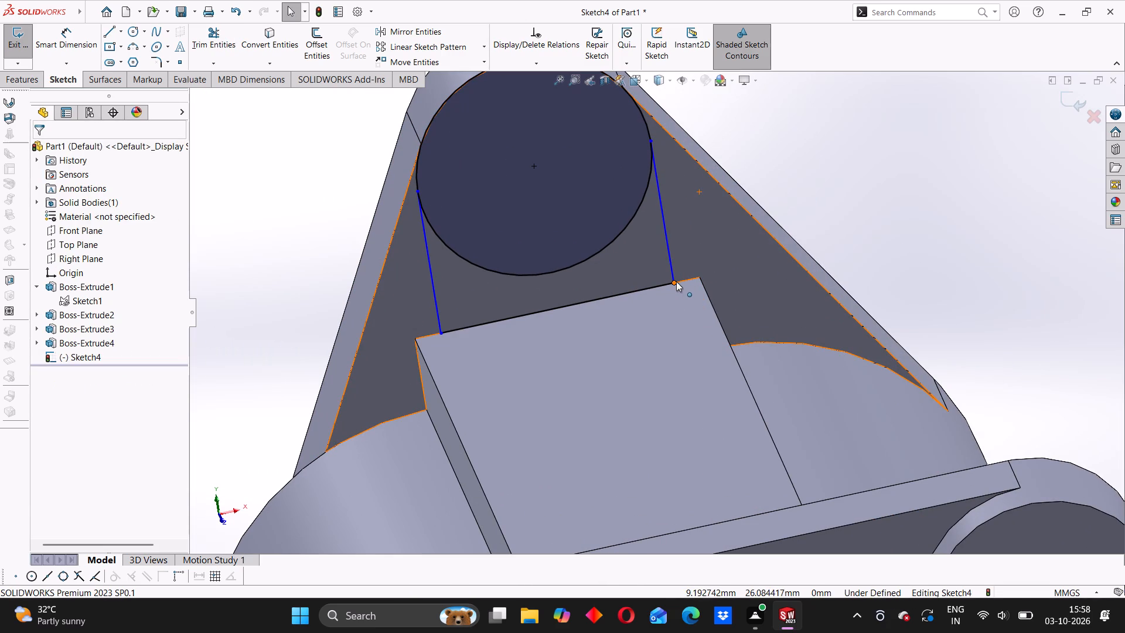
pyautogui.click(676, 281)
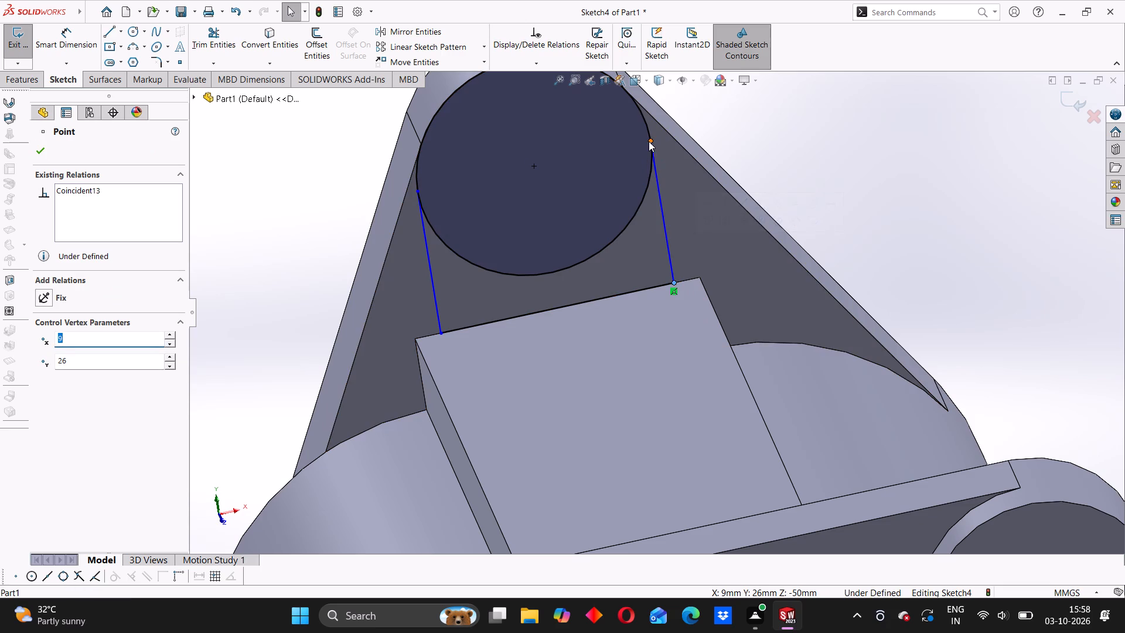
pyautogui.keyDown('ctrl'); pyautogui.click(652, 138); pyautogui.keyUp('ctrl')
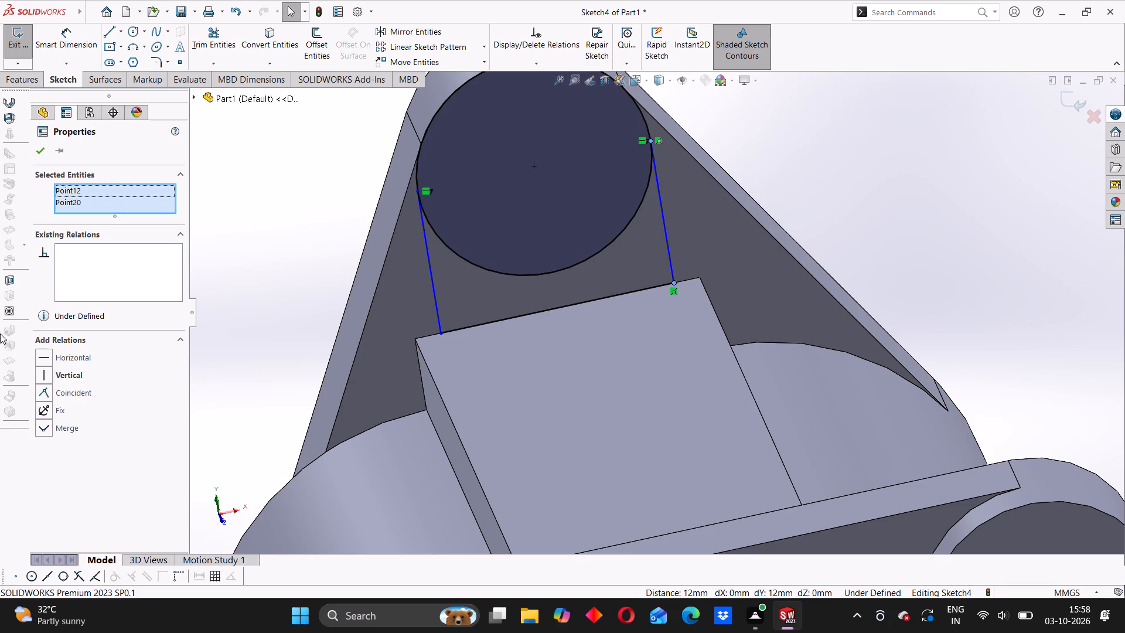
pyautogui.click(44, 375)
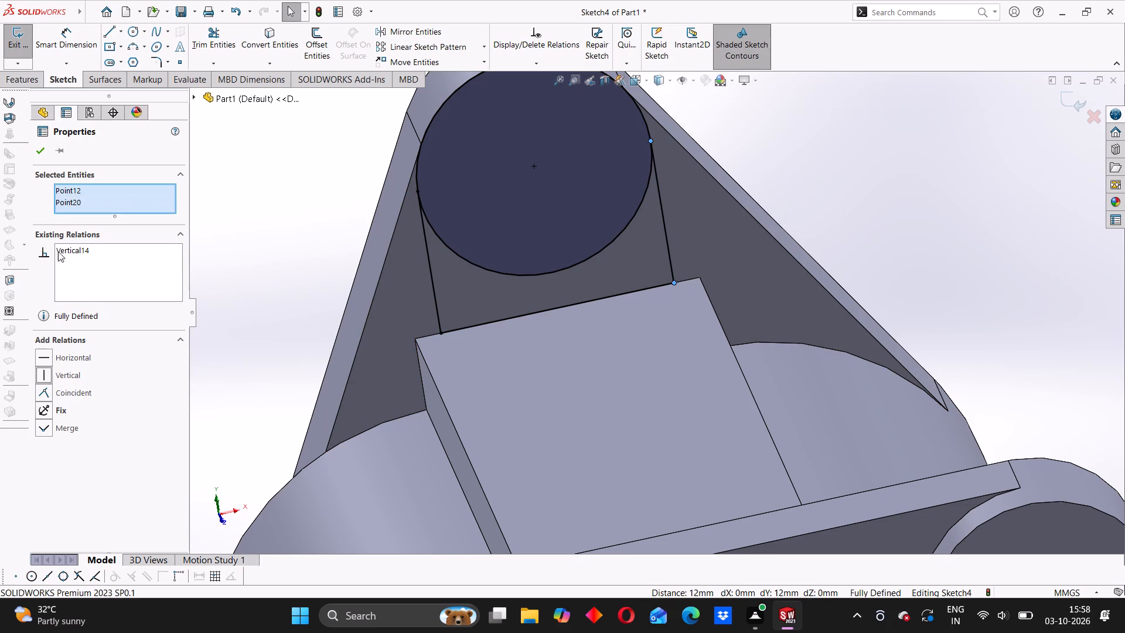
pyautogui.click(40, 151)
# Examine the sketched profile on the flange together with the raised block and the opposite flange from several angles.
pyautogui.scroll(2, 703, 297)
pyautogui.scroll(1, 634, 353)
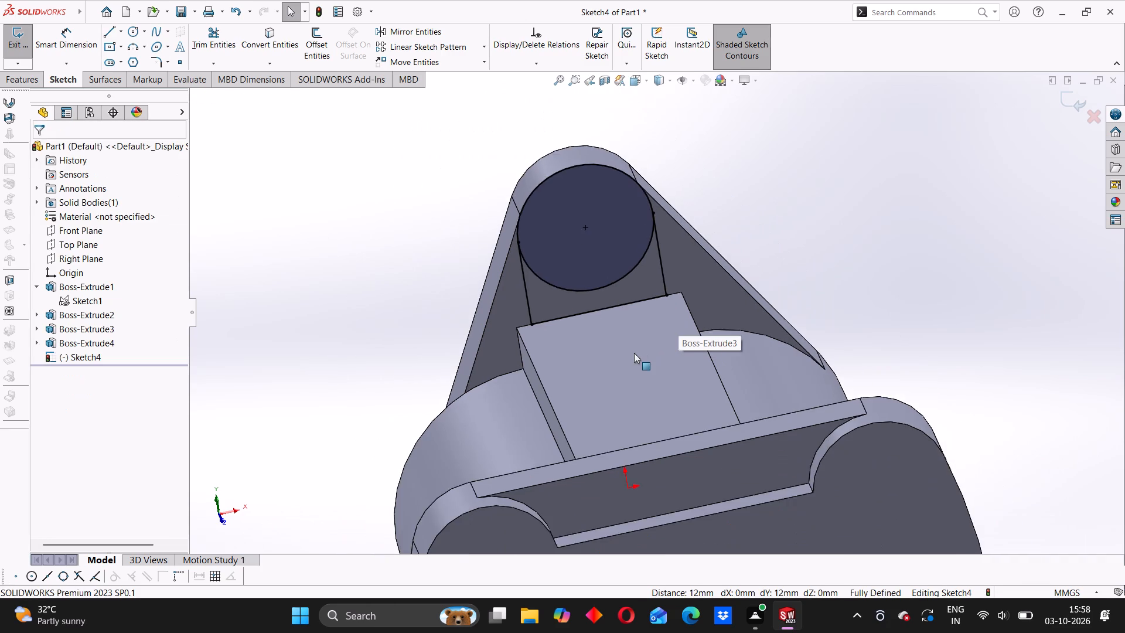
pyautogui.scroll(3, 636, 389)
pyautogui.moveTo(643, 434); pyautogui.dragTo(616, 423, button='middle')
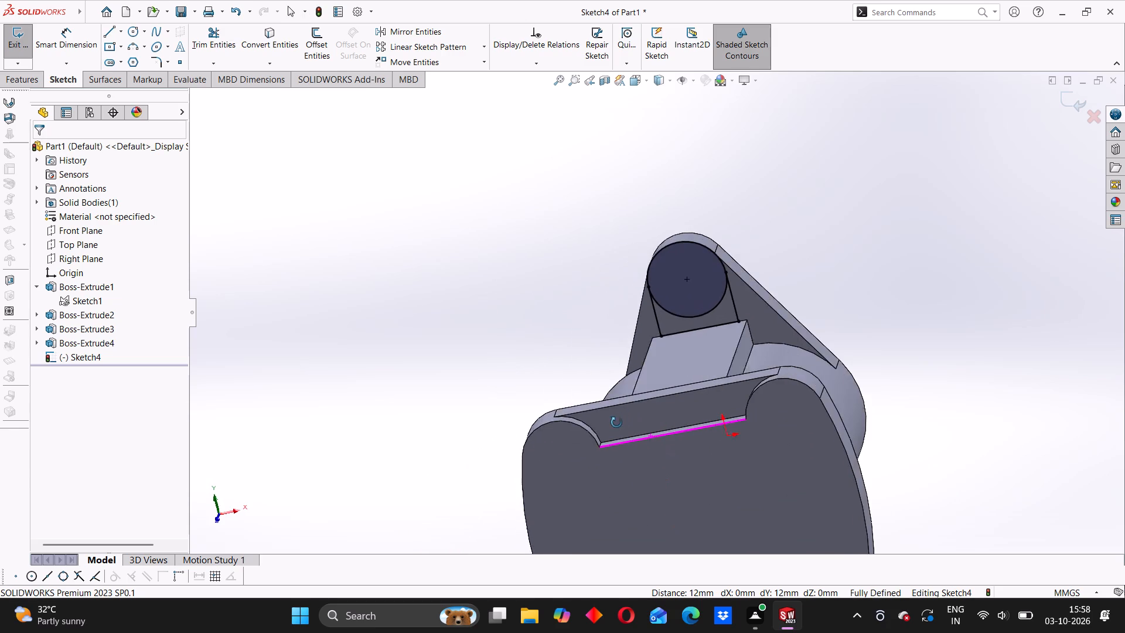
pyautogui.moveTo(616, 423); pyautogui.dragTo(698, 438, button='middle')
pyautogui.scroll(1, 697, 438)
pyautogui.scroll(-2, 595, 412)
pyautogui.scroll(-3, 577, 348)
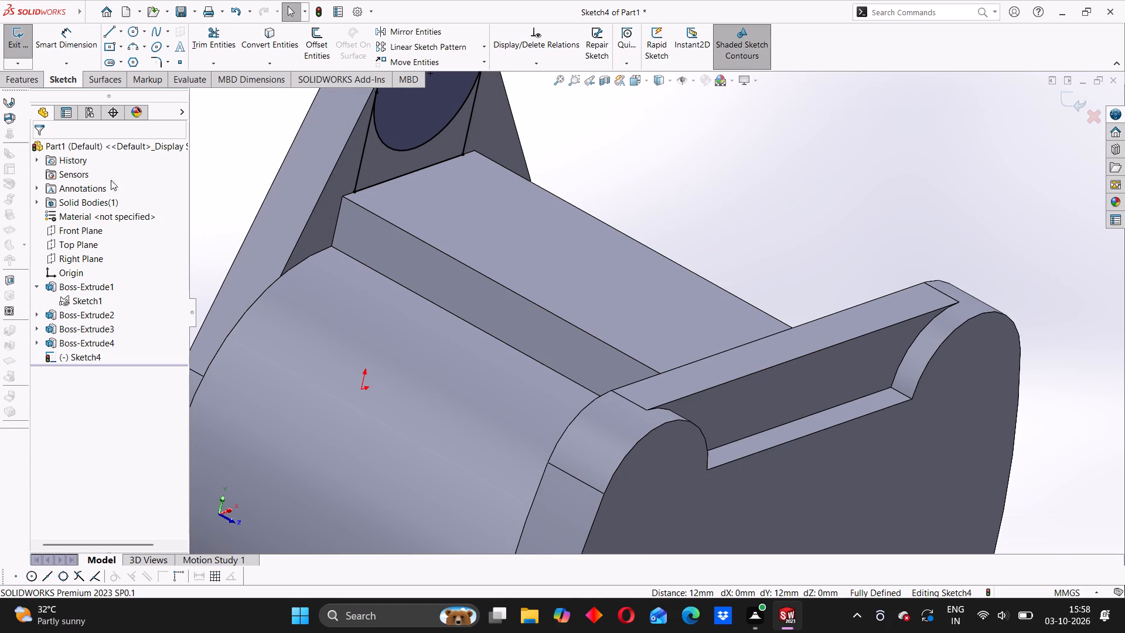
pyautogui.click(35, 84)
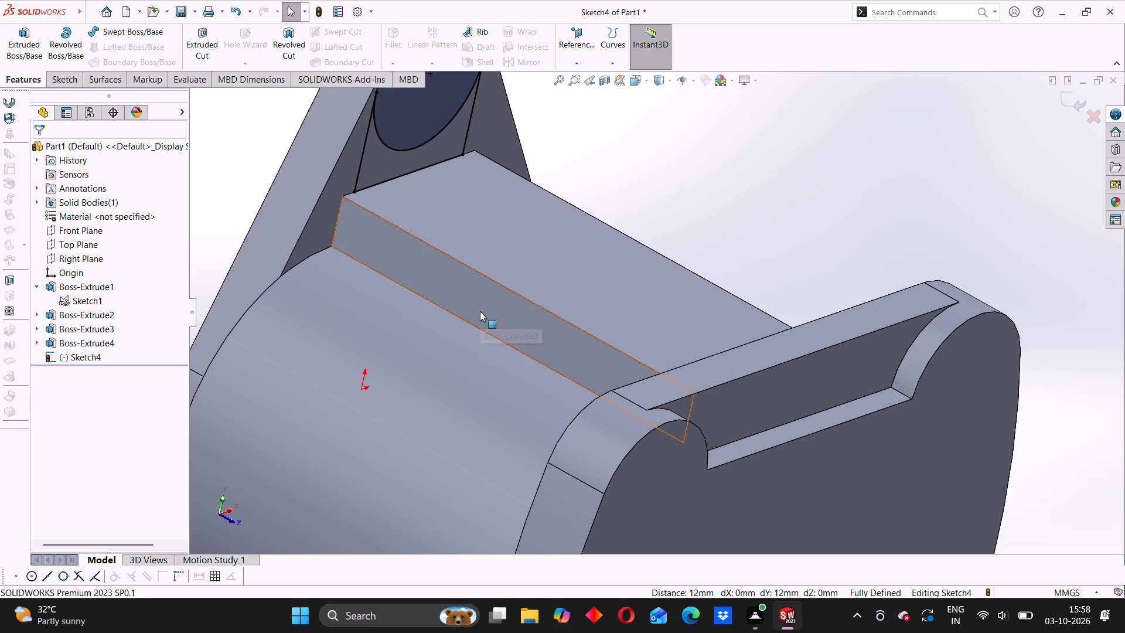
# Sketch a vertical construction line about 14 mm long from above down to the origin, and a horizontal one from the origin.
pyautogui.moveTo(574, 454); pyautogui.dragTo(514, 351, button='middle')
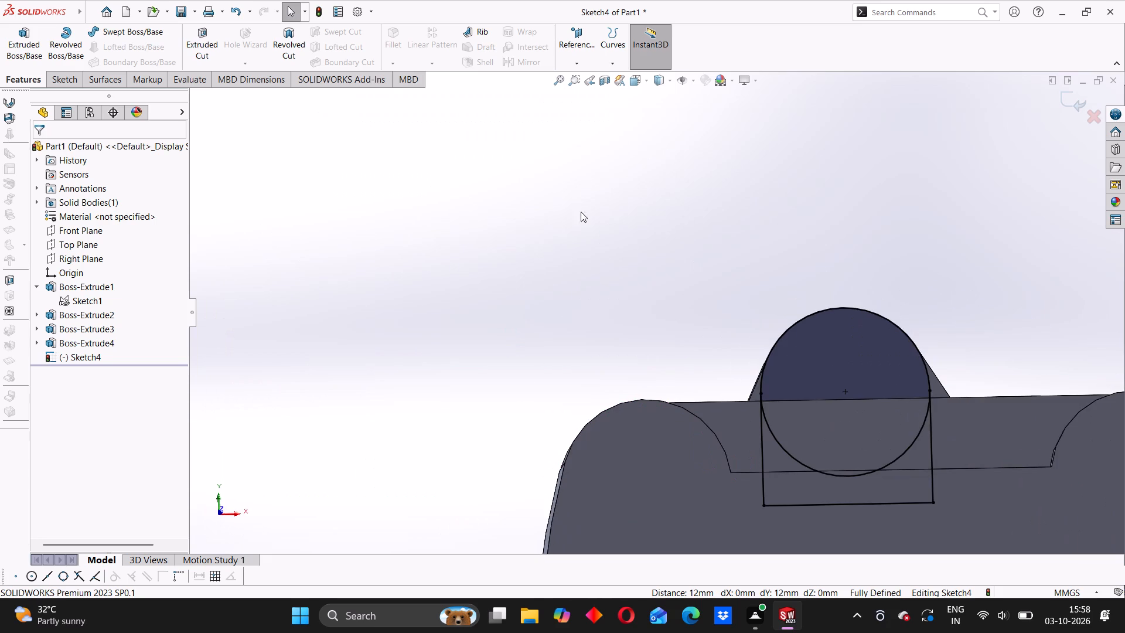
pyautogui.click(646, 77)
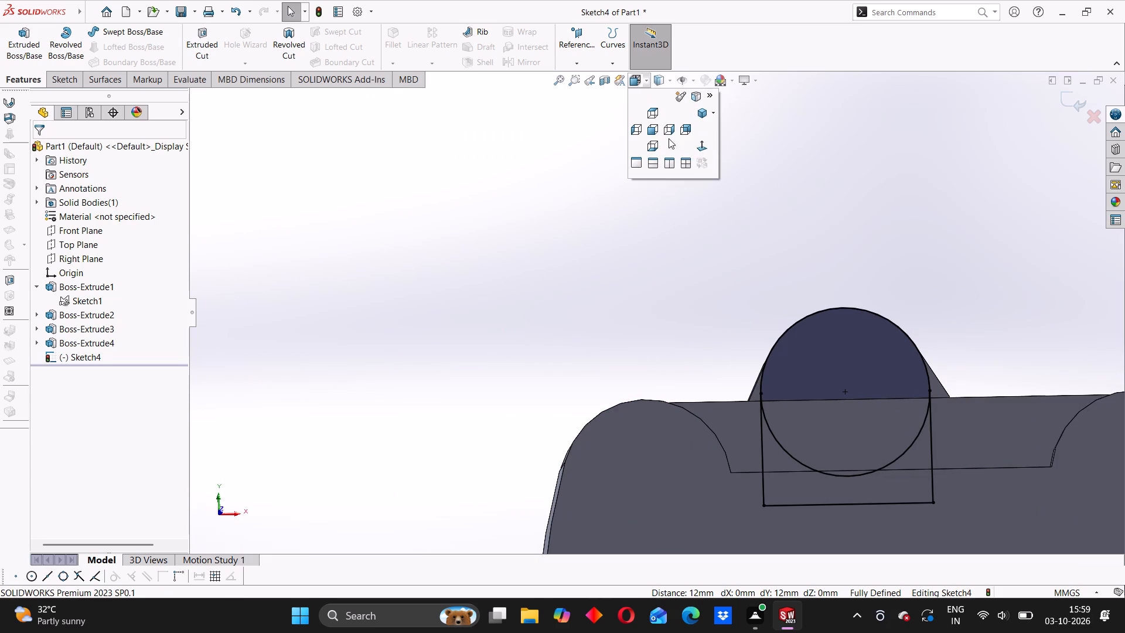
pyautogui.click(704, 147)
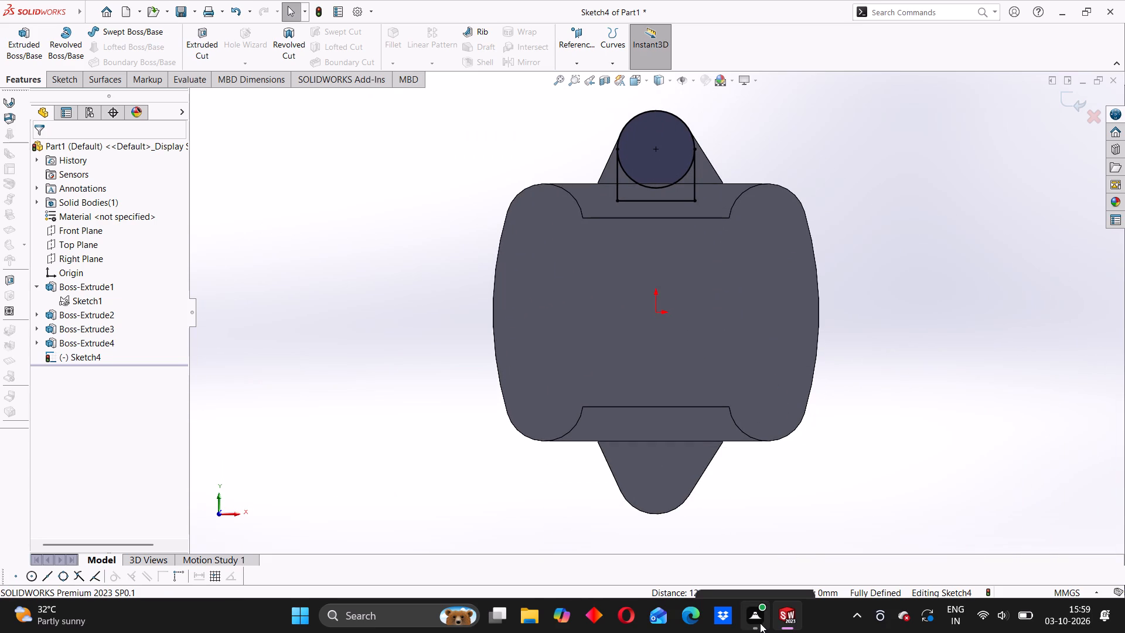
pyautogui.click(69, 74)
pyautogui.click(122, 32)
pyautogui.click(131, 57)
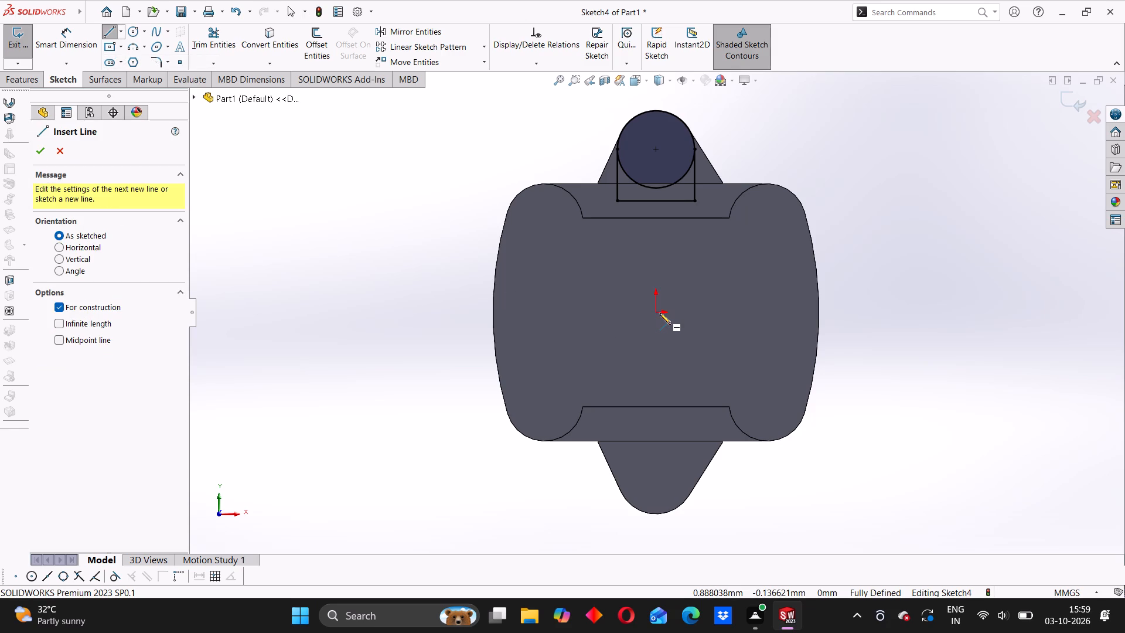
pyautogui.click(657, 252)
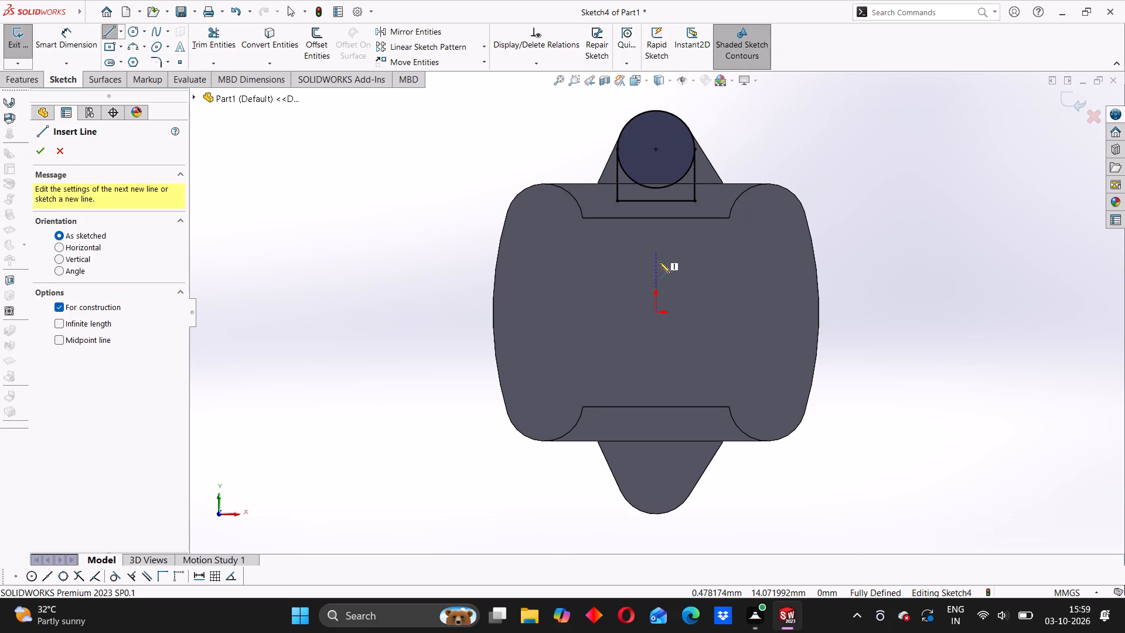
pyautogui.click(657, 312)
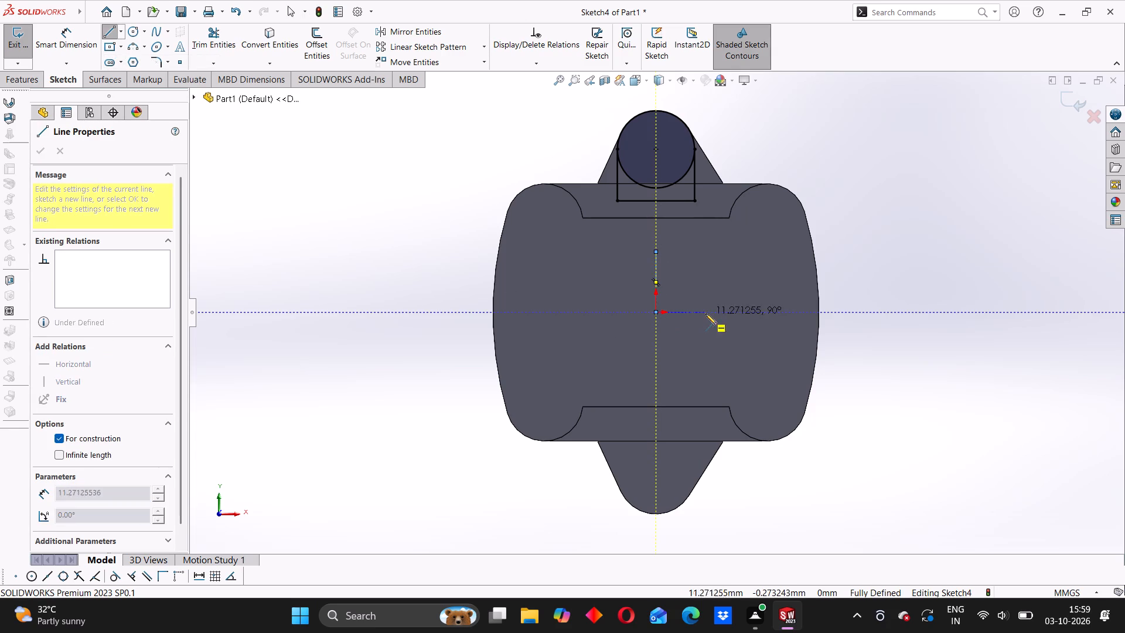
pyautogui.click(715, 314)
pyautogui.rightClick(318, 183)
pyautogui.click(339, 190)
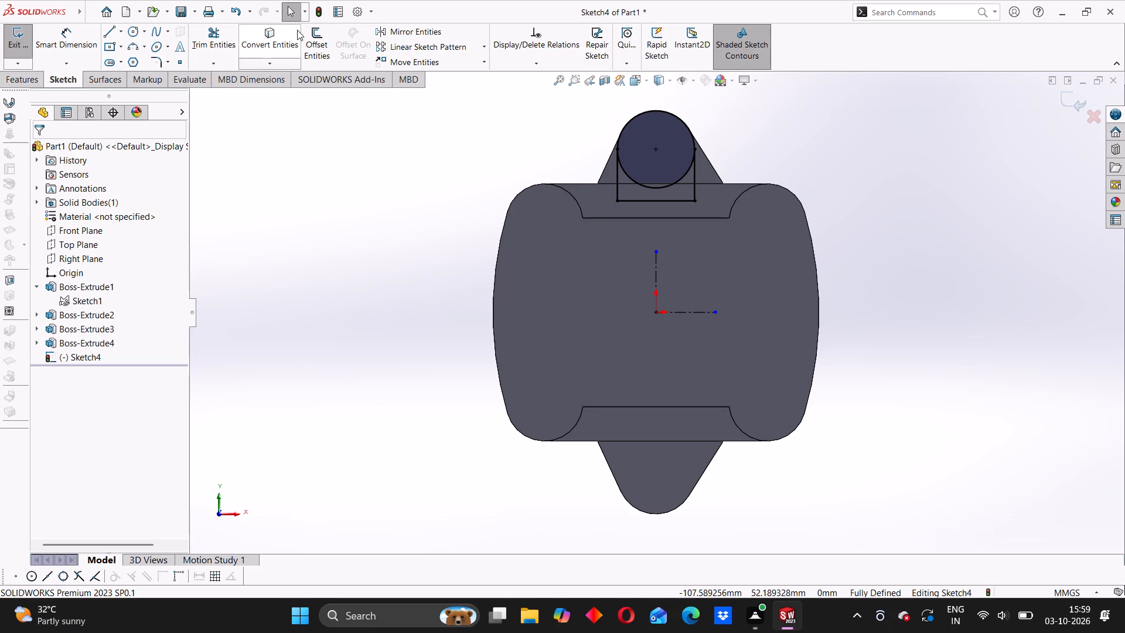
# Mirror the circle-and-line profile about the horizontal construction line, keeping the original.
pyautogui.click(428, 28)
pyautogui.moveTo(568, 90); pyautogui.dragTo(753, 210)
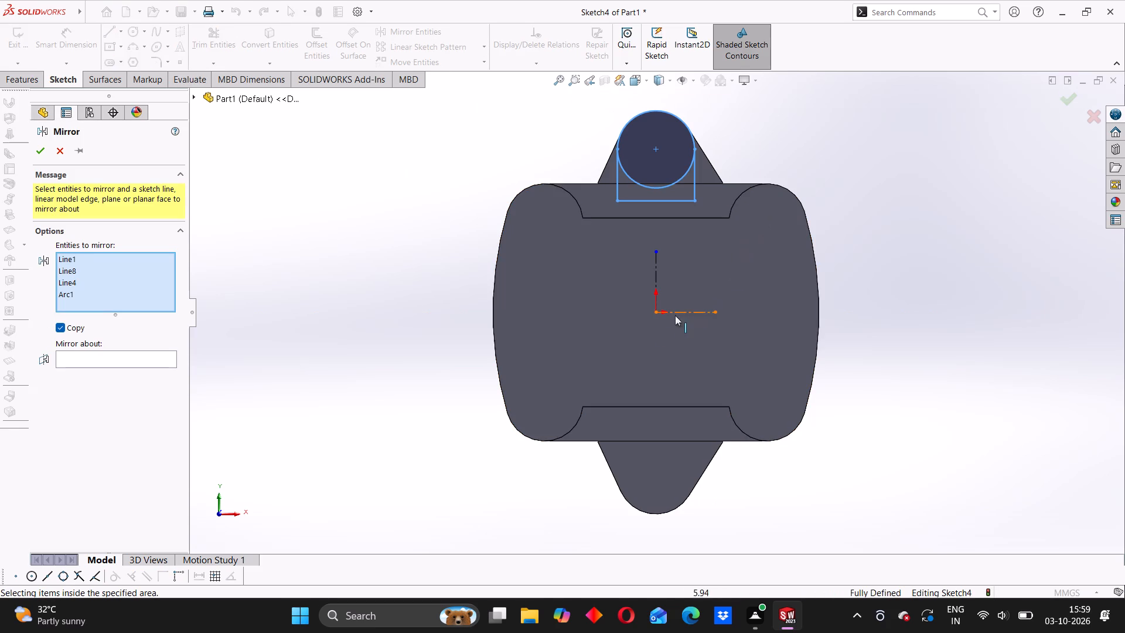
pyautogui.click(149, 360)
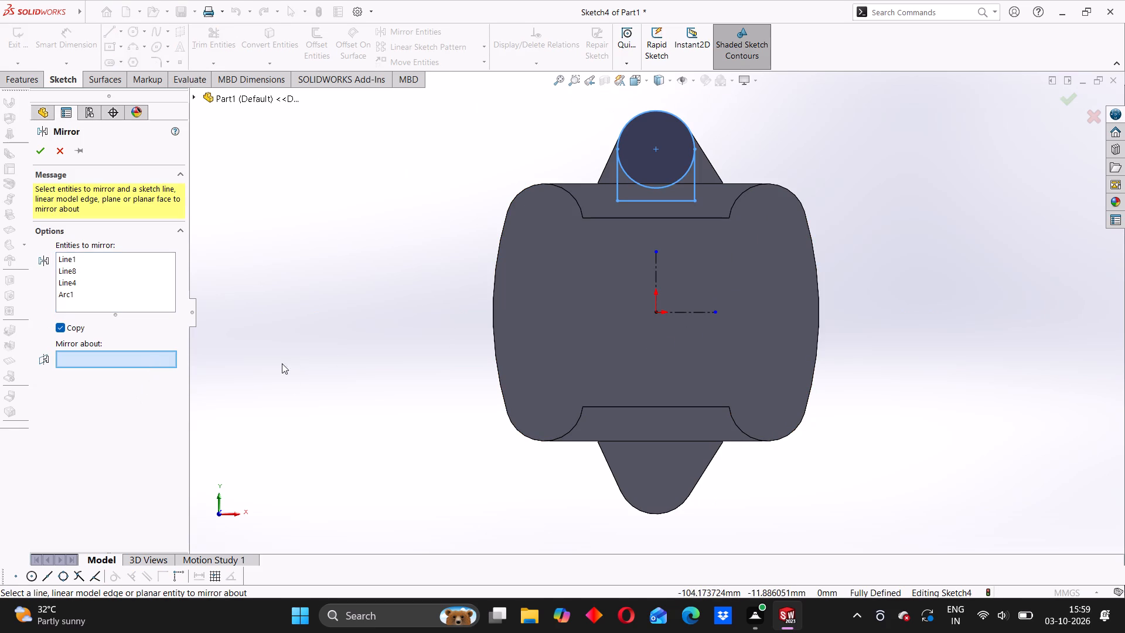
pyautogui.click(697, 314)
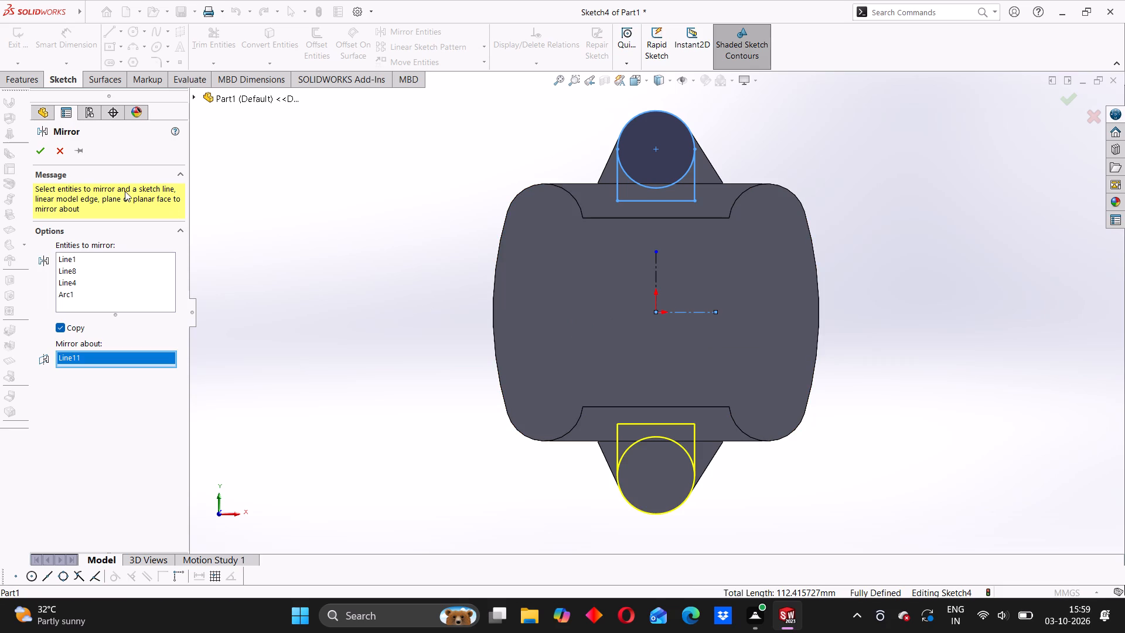
pyautogui.click(43, 148)
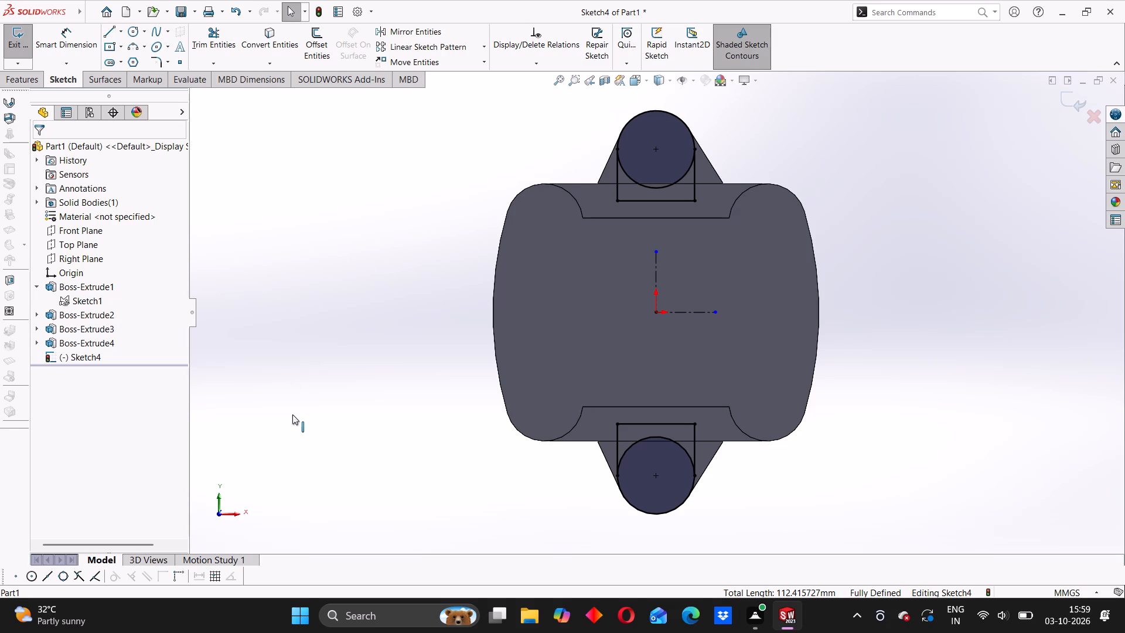
# Extrude all four regions of the two circle-and-line profiles 6 mm blind from the sketch plane, merging the result.
pyautogui.scroll(2, 857, 390)
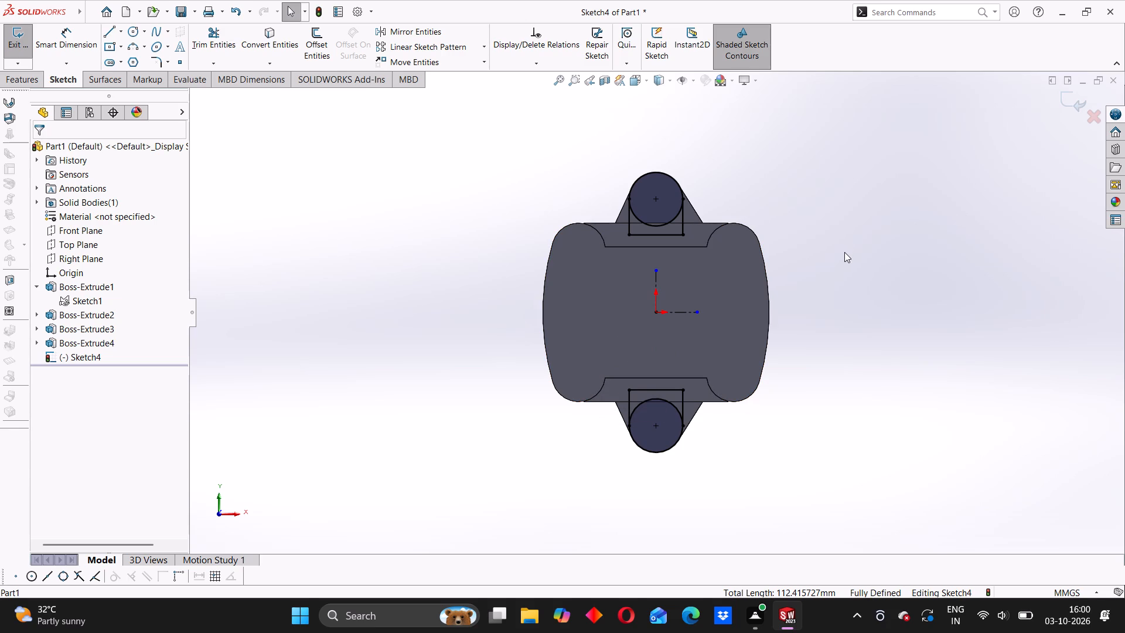
pyautogui.click(19, 77)
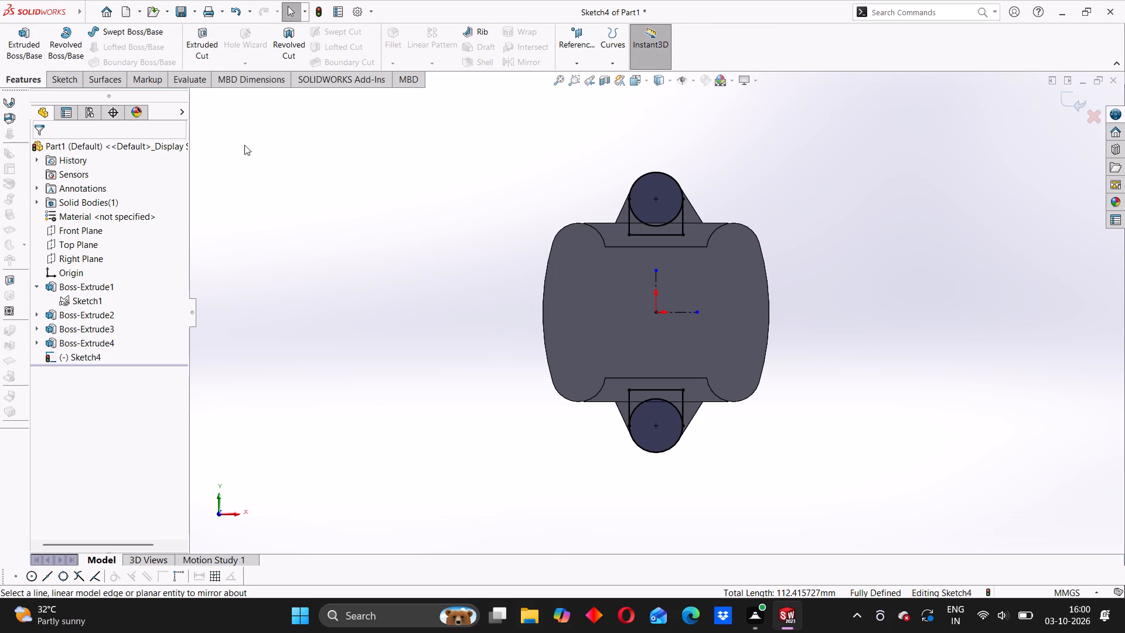
pyautogui.click(26, 55)
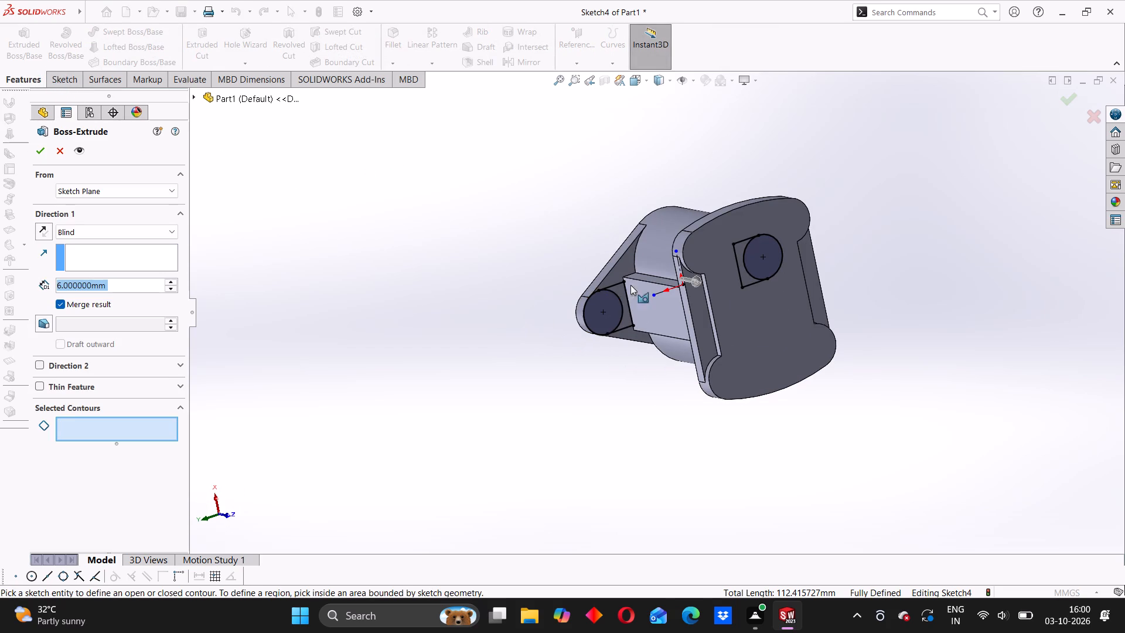
pyautogui.click(606, 300)
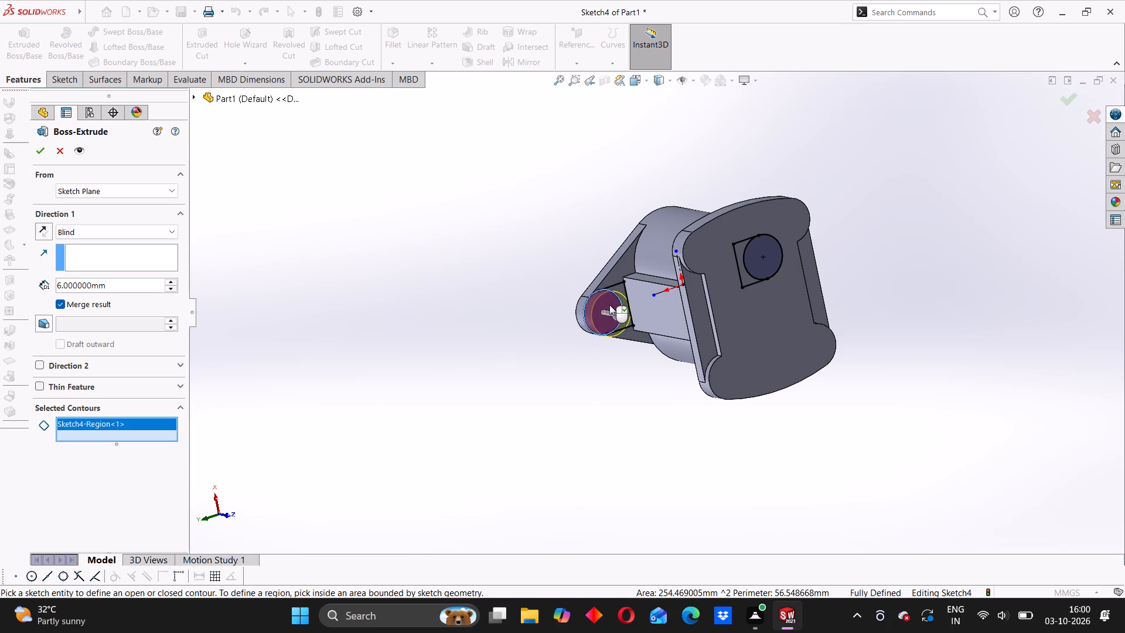
pyautogui.scroll(-3, 622, 295)
pyautogui.click(628, 288)
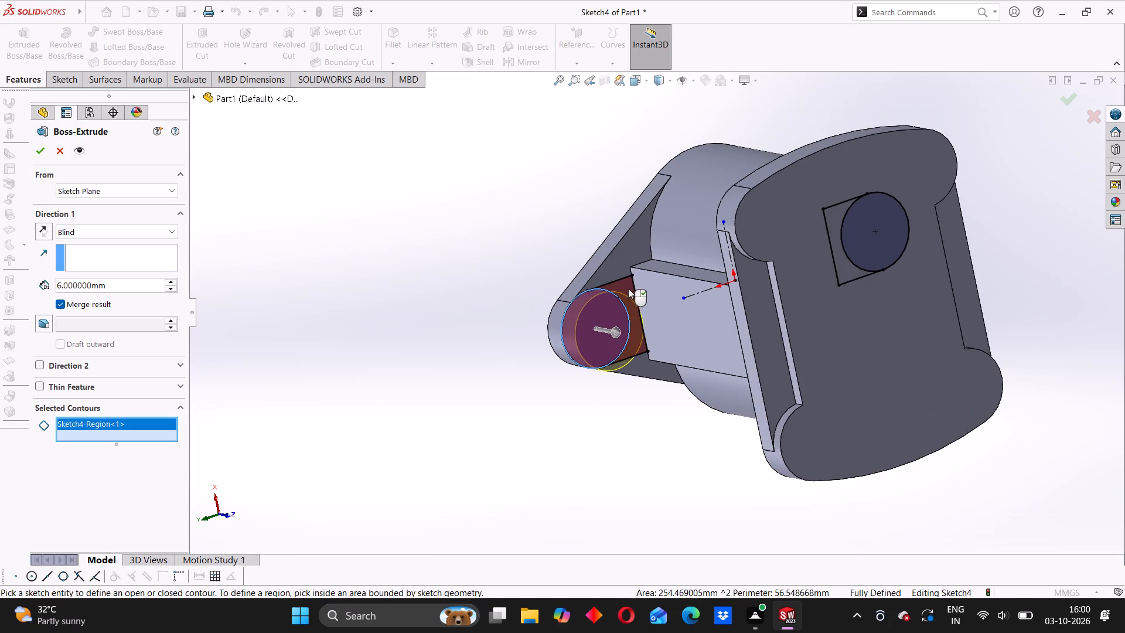
pyautogui.scroll(3, 720, 331)
pyautogui.moveTo(808, 351); pyautogui.dragTo(689, 314, button='middle')
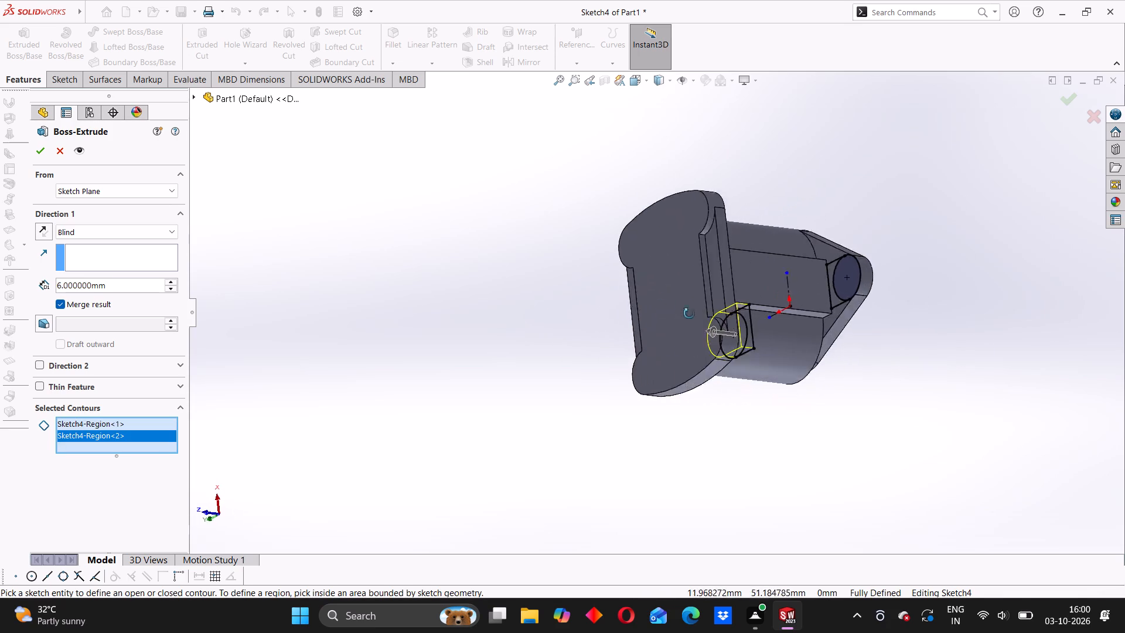
pyautogui.moveTo(689, 314); pyautogui.dragTo(646, 304, button='middle')
pyautogui.moveTo(798, 313); pyautogui.dragTo(857, 372, button='middle')
pyautogui.scroll(-4, 853, 297)
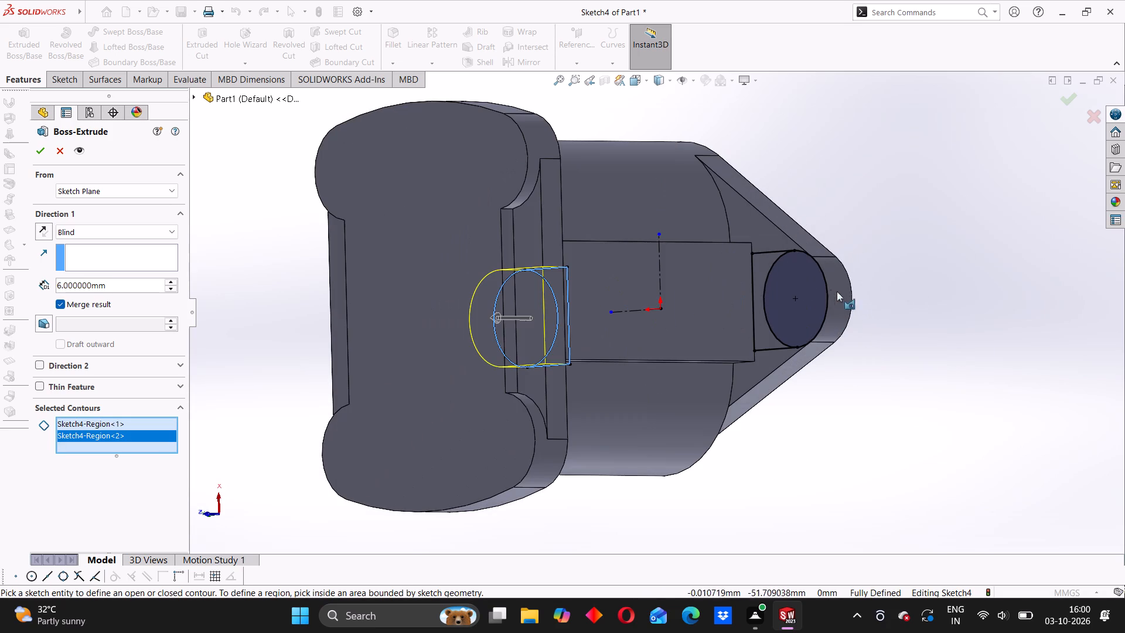
pyautogui.click(797, 281)
pyautogui.click(760, 268)
pyautogui.scroll(3, 711, 315)
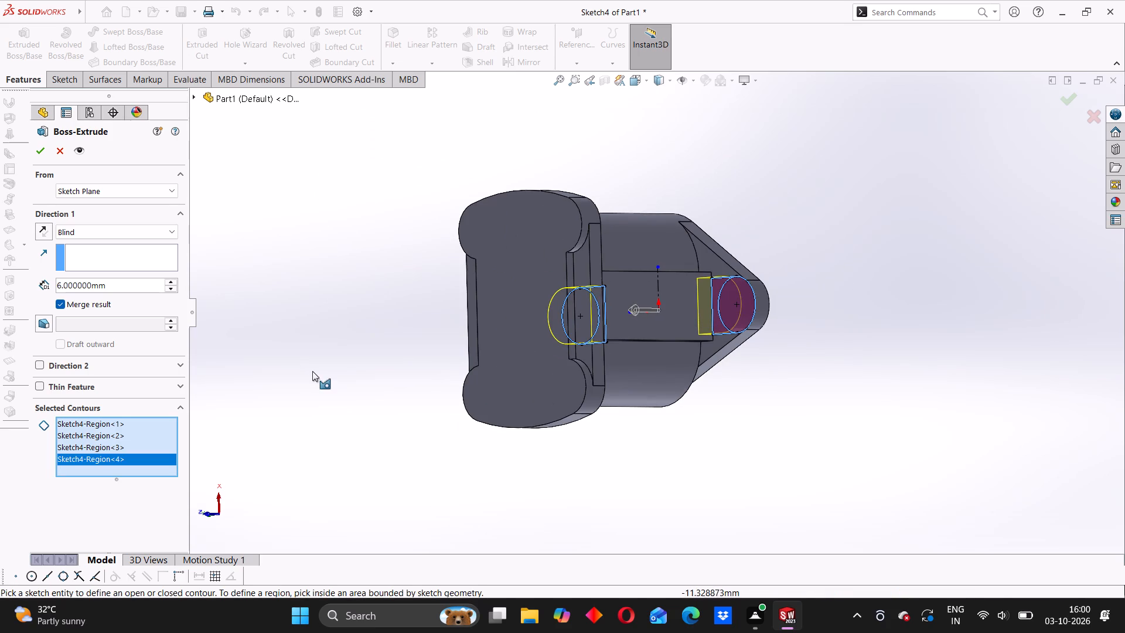
pyautogui.scroll(2, 312, 371)
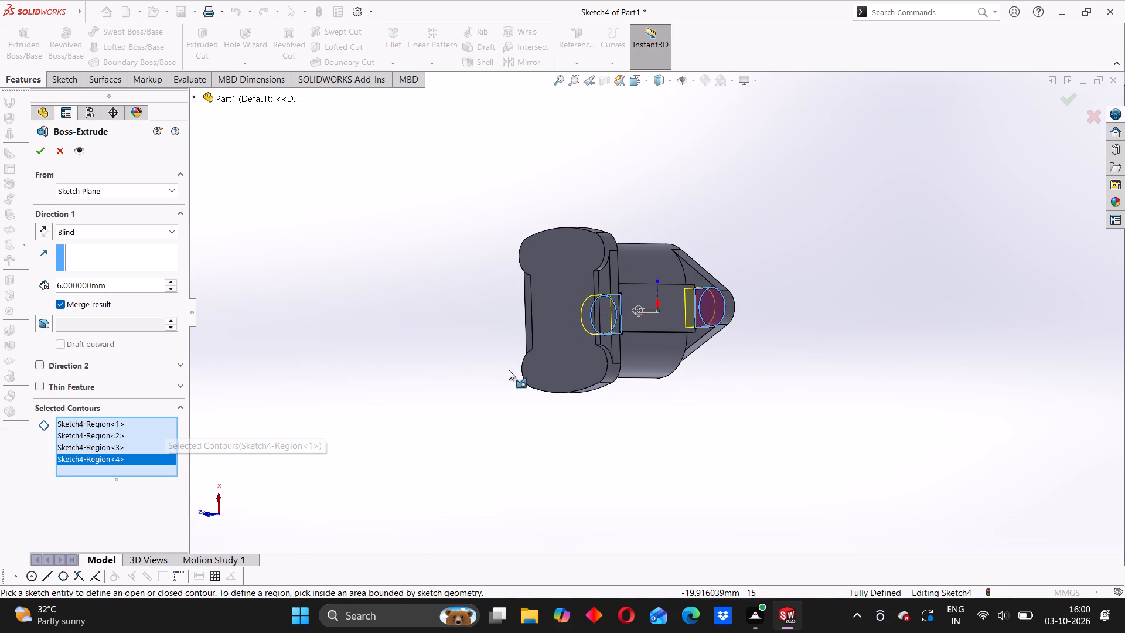
pyautogui.moveTo(634, 390); pyautogui.dragTo(692, 250, button='middle')
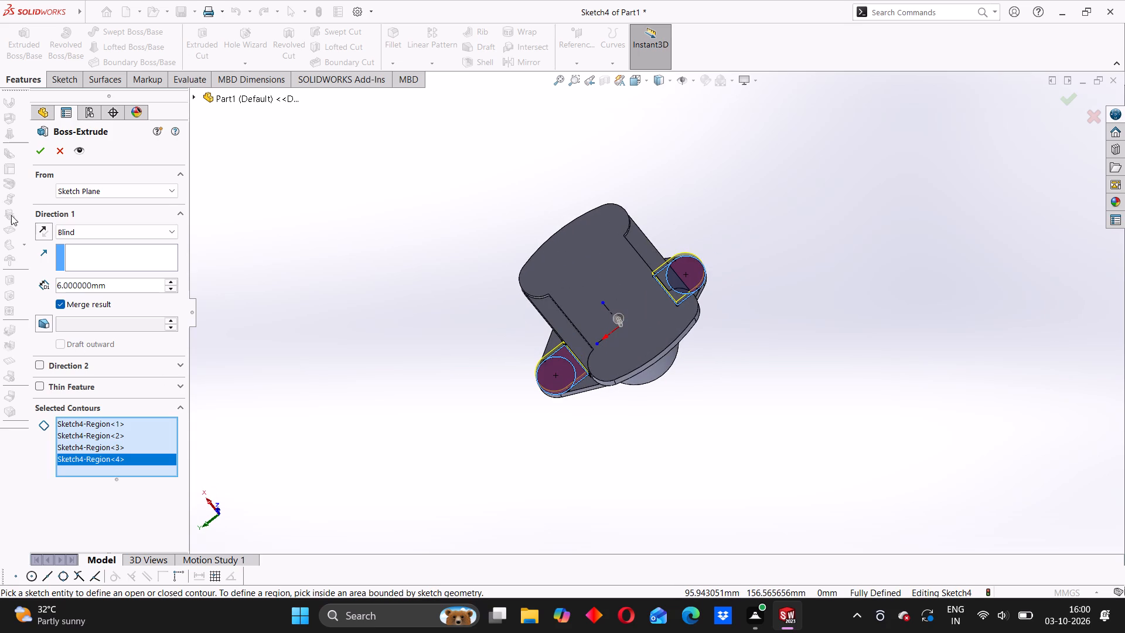
pyautogui.click(39, 153)
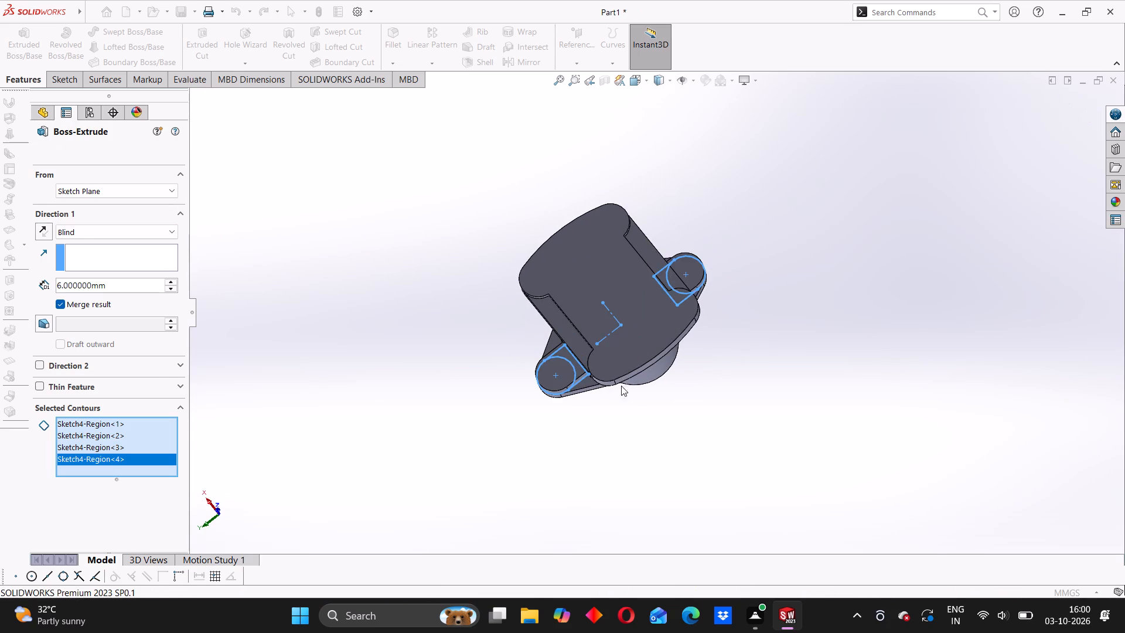
# Examine the two extruded bosses on the end flange and how they meet the raised blocks and cylindrical body.
pyautogui.moveTo(622, 471); pyautogui.dragTo(645, 380, button='middle')
pyautogui.click(435, 428)
pyautogui.moveTo(709, 406); pyautogui.dragTo(649, 409, button='middle')
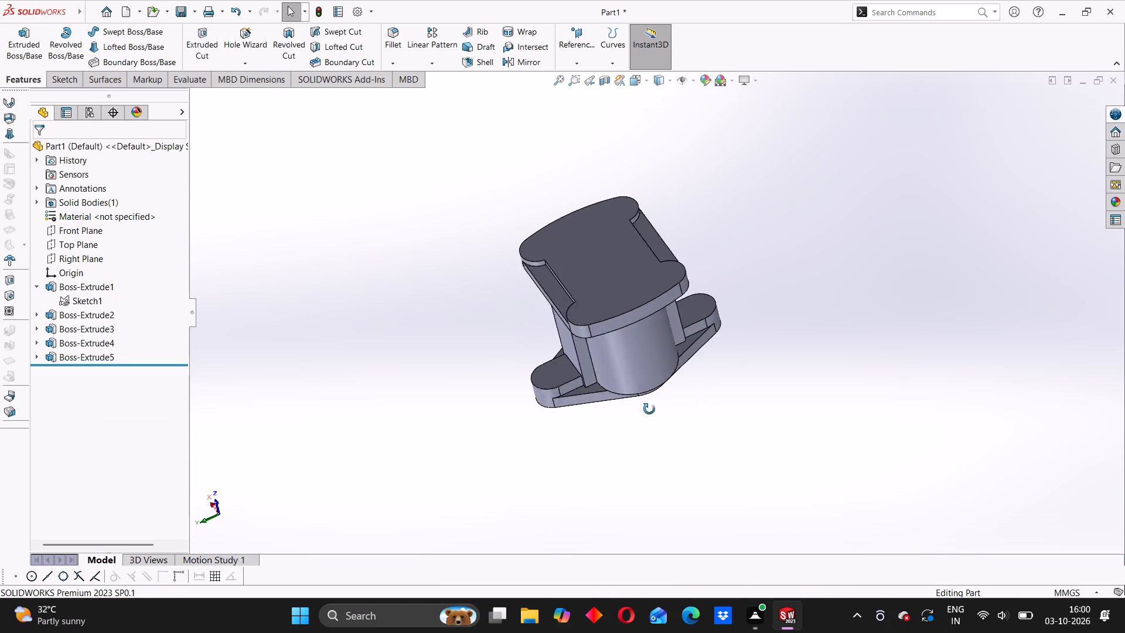
pyautogui.moveTo(649, 409); pyautogui.dragTo(559, 441, button='middle')
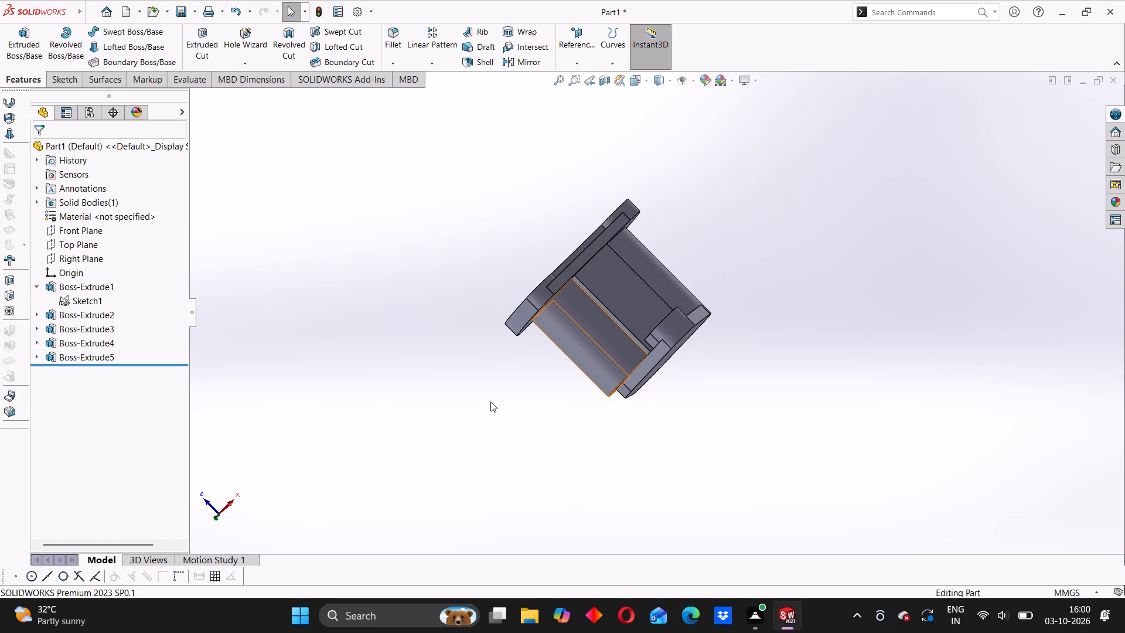
pyautogui.scroll(-3, 519, 366)
pyautogui.moveTo(519, 366); pyautogui.dragTo(567, 382, button='middle')
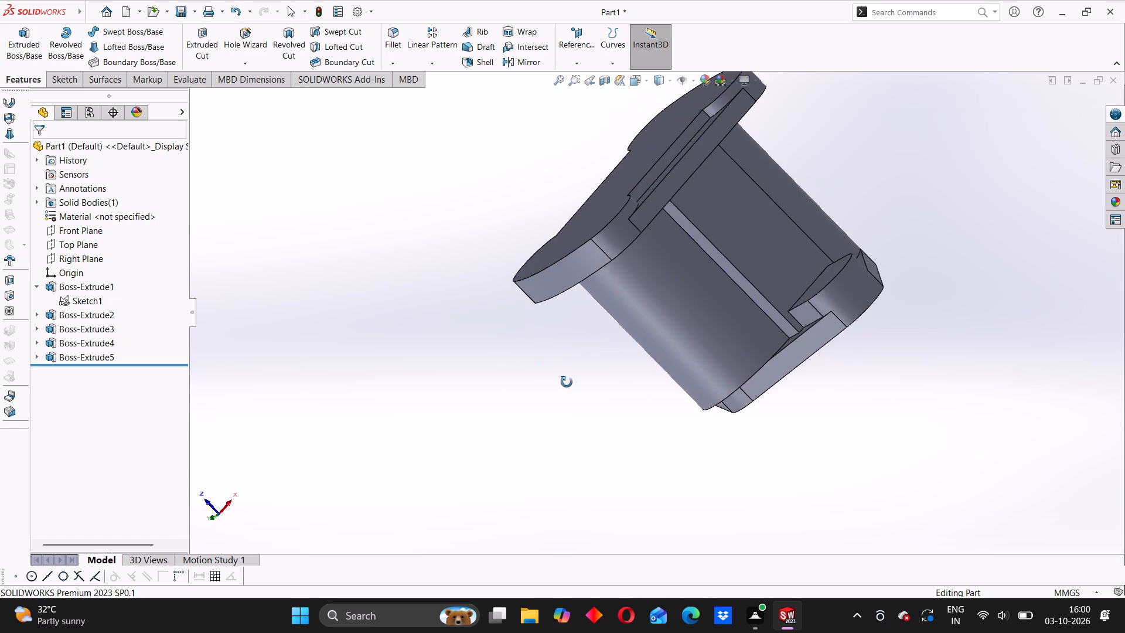
pyautogui.moveTo(567, 382); pyautogui.dragTo(599, 391, button='middle')
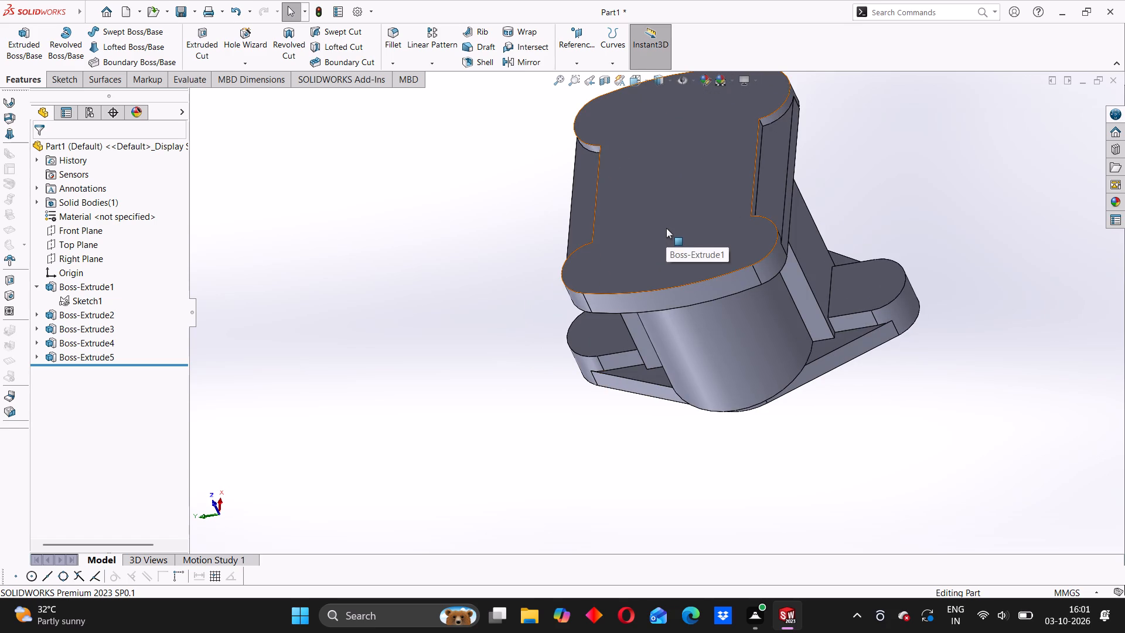
# Start the Hole Wizard for drilling holes in the part.
pyautogui.click(260, 50)
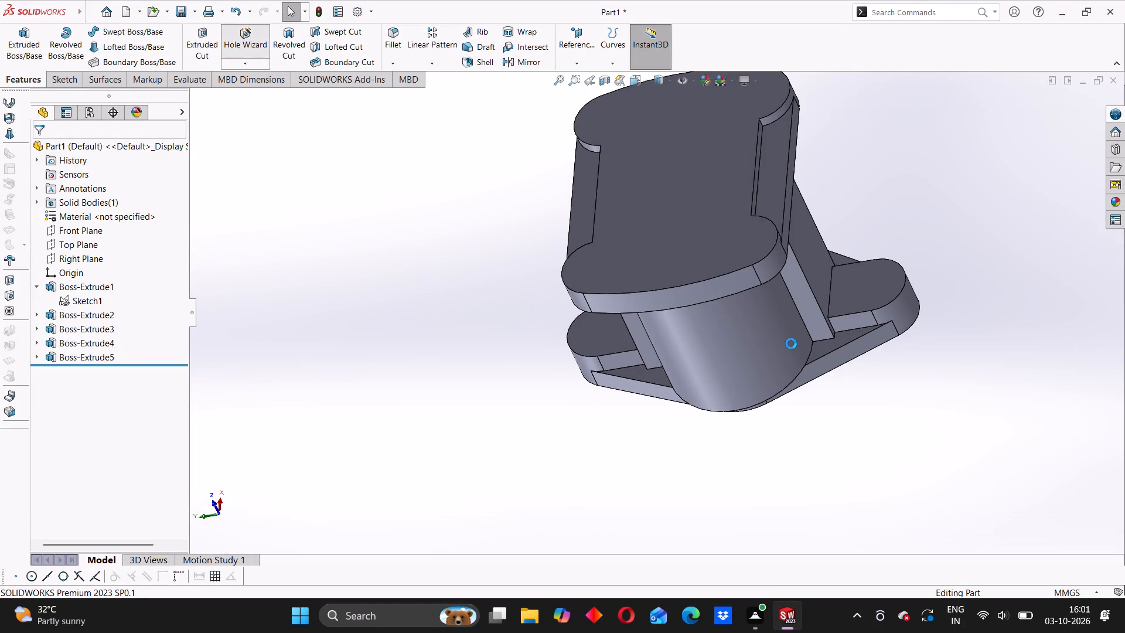
# Examine the flange bosses, raised blocks and cylindrical body from several sides, along with the available hole specification settings.
pyautogui.scroll(2, 787, 338)
pyautogui.scroll(3, 727, 257)
pyautogui.scroll(-3, 666, 284)
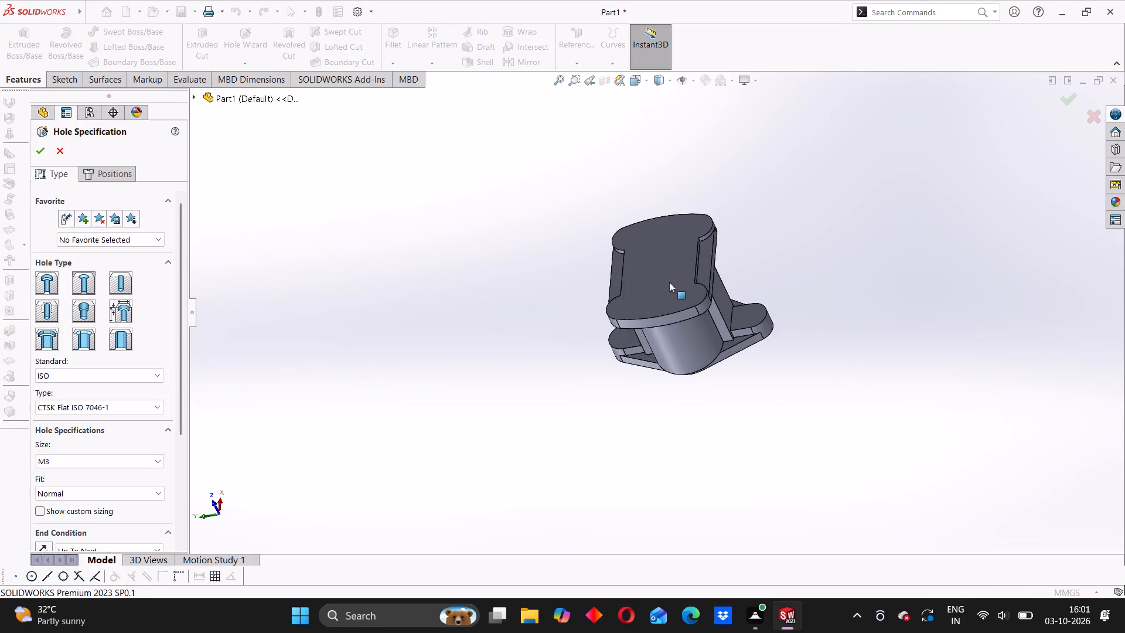
pyautogui.scroll(-2, 669, 282)
pyautogui.moveTo(742, 315); pyautogui.dragTo(658, 288, button='middle')
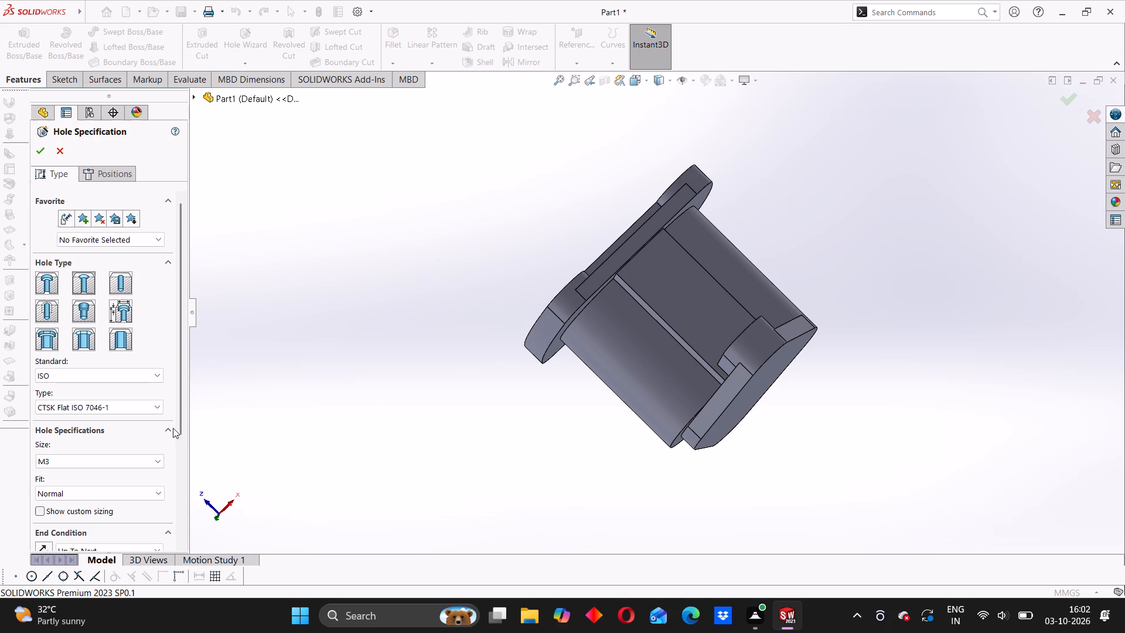
pyautogui.moveTo(181, 369); pyautogui.dragTo(185, 477)
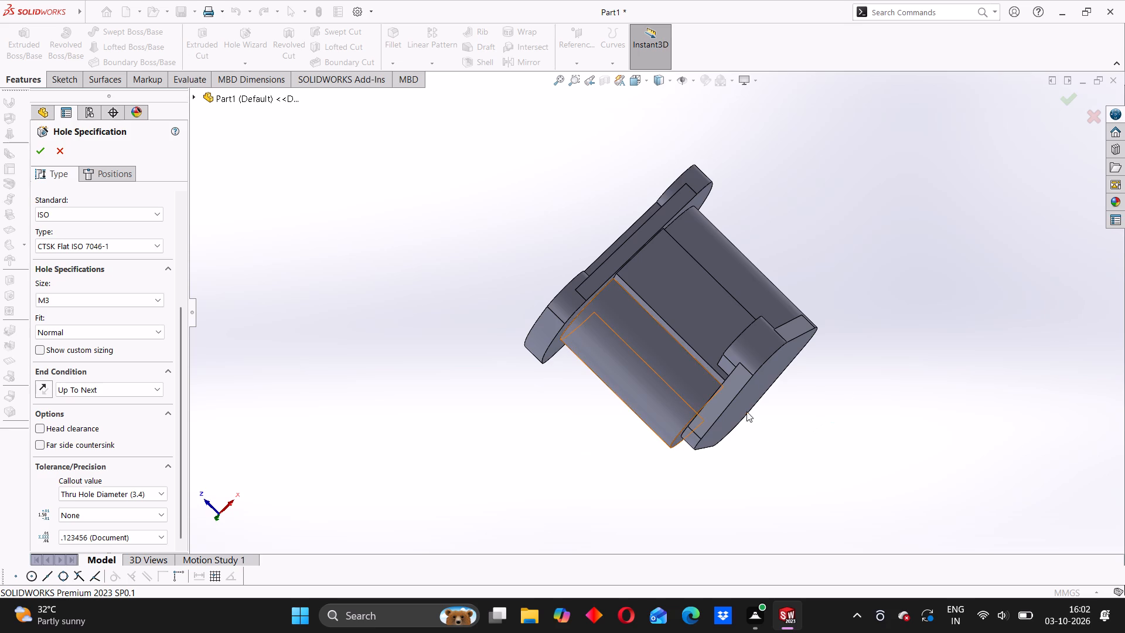
pyautogui.moveTo(502, 381); pyautogui.dragTo(639, 423, button='middle')
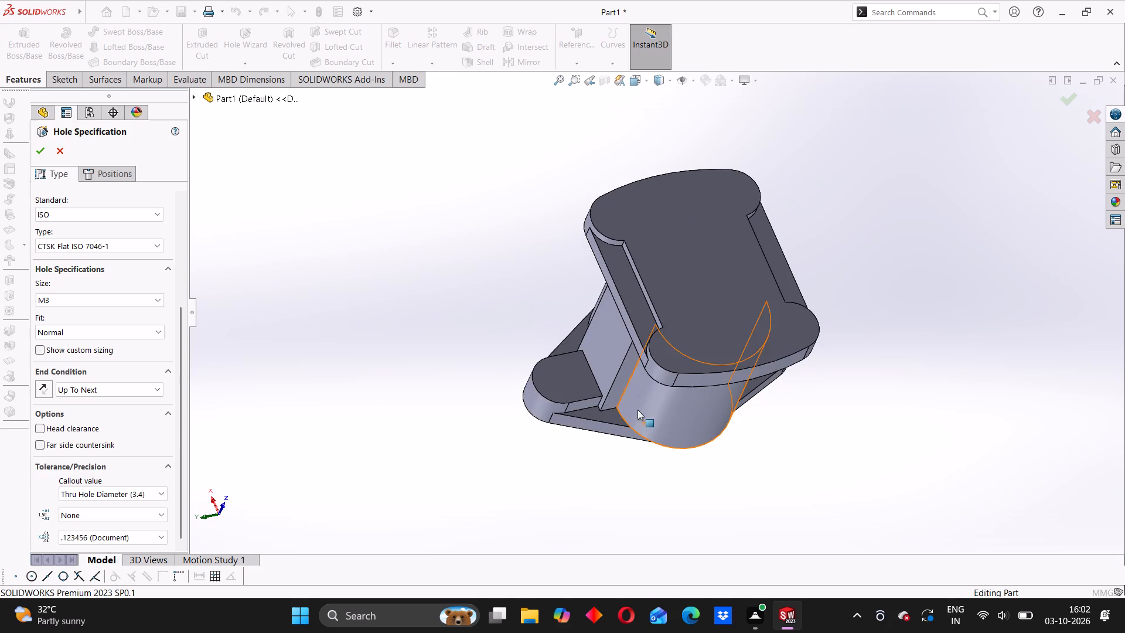
pyautogui.moveTo(605, 389); pyautogui.dragTo(621, 401, button='middle')
pyautogui.moveTo(789, 415); pyautogui.dragTo(733, 398, button='middle')
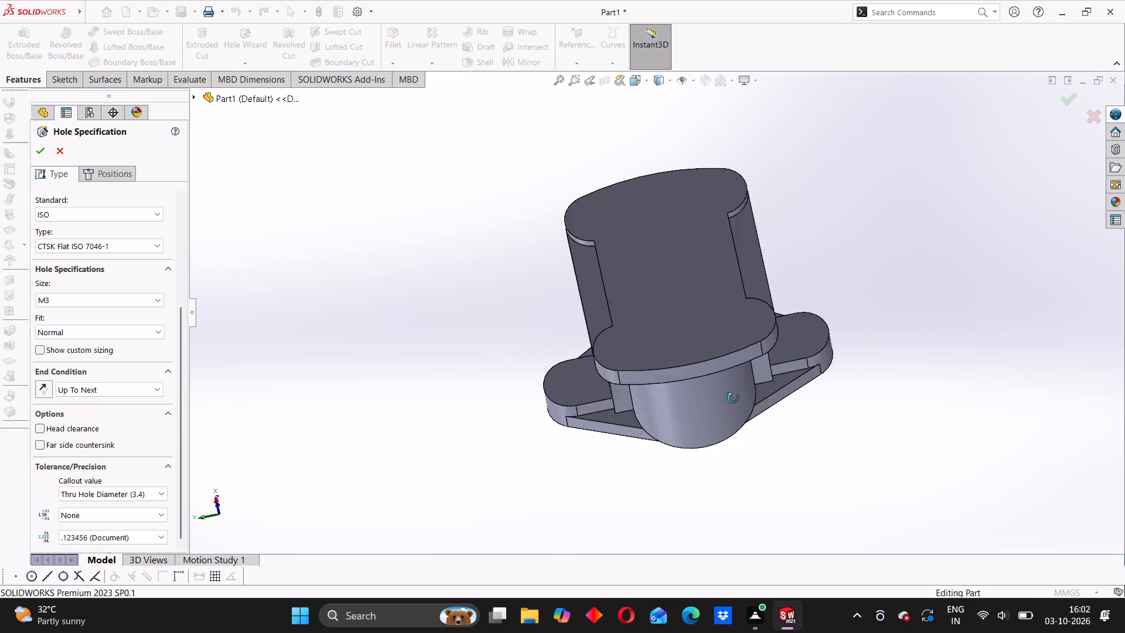
pyautogui.moveTo(733, 398); pyautogui.dragTo(676, 386, button='middle')
pyautogui.moveTo(768, 340); pyautogui.dragTo(792, 368, button='middle')
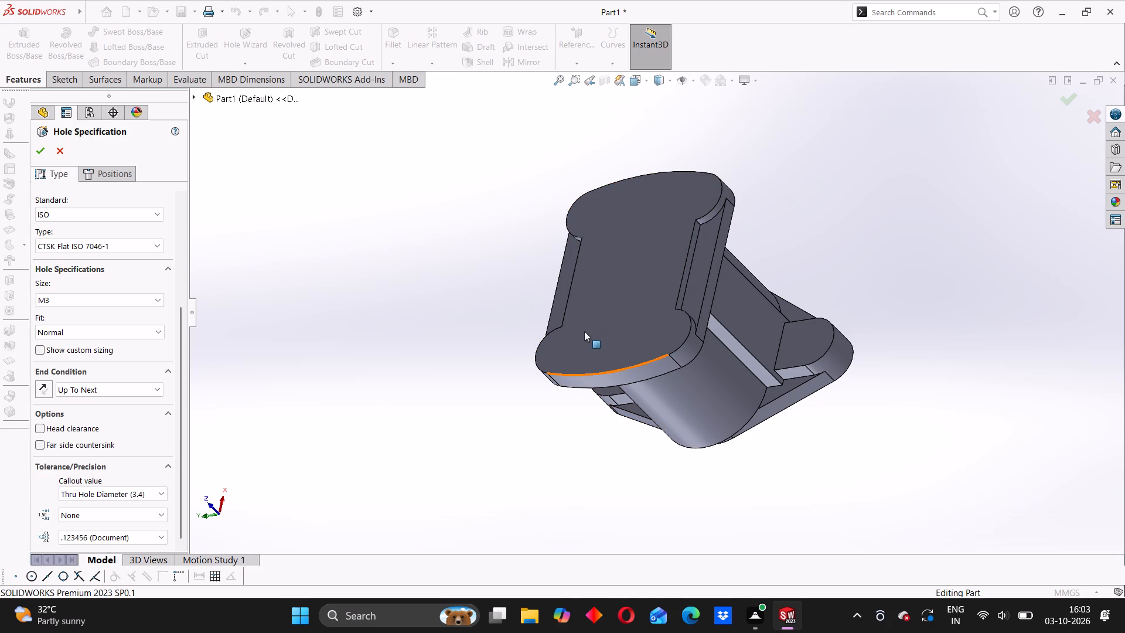
pyautogui.scroll(-1, 521, 336)
pyautogui.moveTo(403, 410); pyautogui.dragTo(520, 375, button='middle')
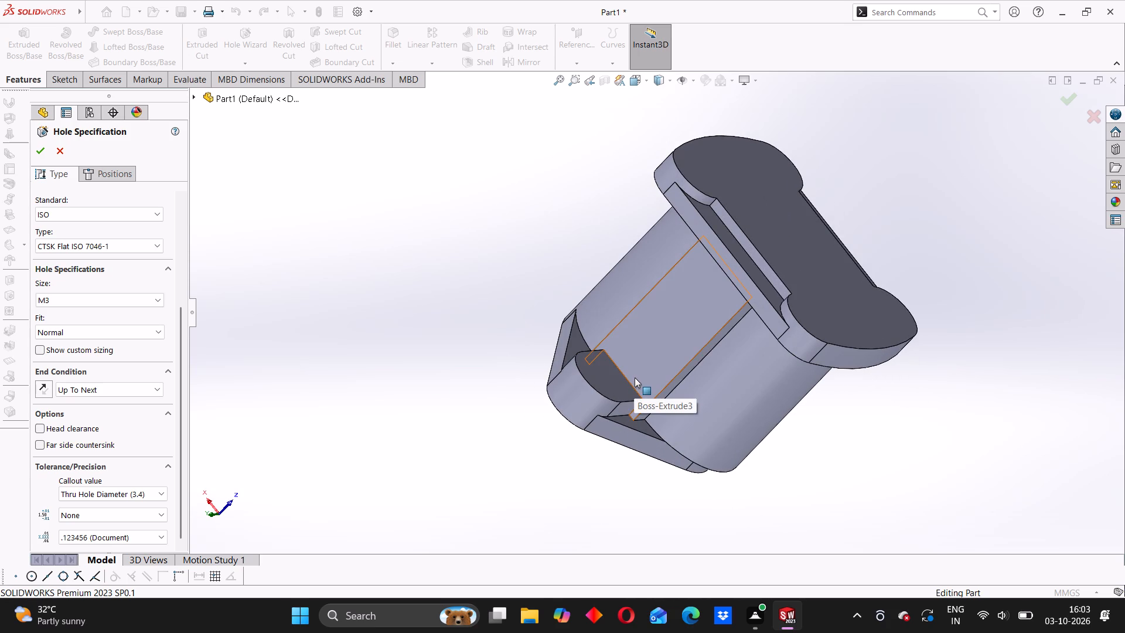
pyautogui.moveTo(838, 484); pyautogui.dragTo(766, 415, button='middle')
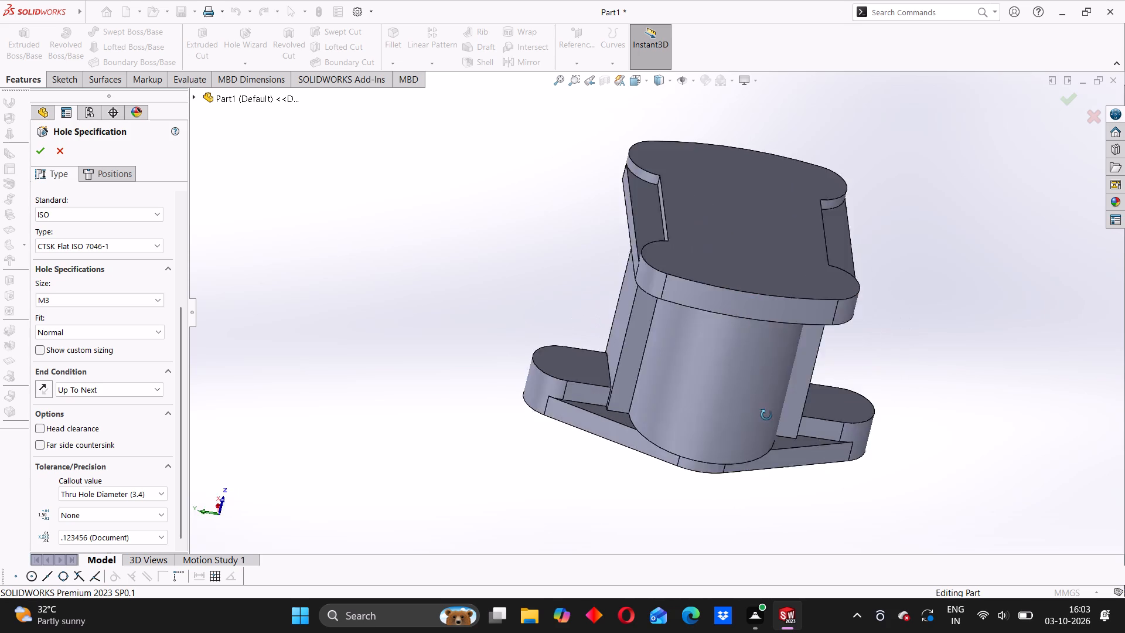
pyautogui.moveTo(766, 415); pyautogui.dragTo(601, 424, button='middle')
pyautogui.scroll(-2, 652, 364)
pyautogui.moveTo(633, 368); pyautogui.dragTo(679, 370, button='middle')
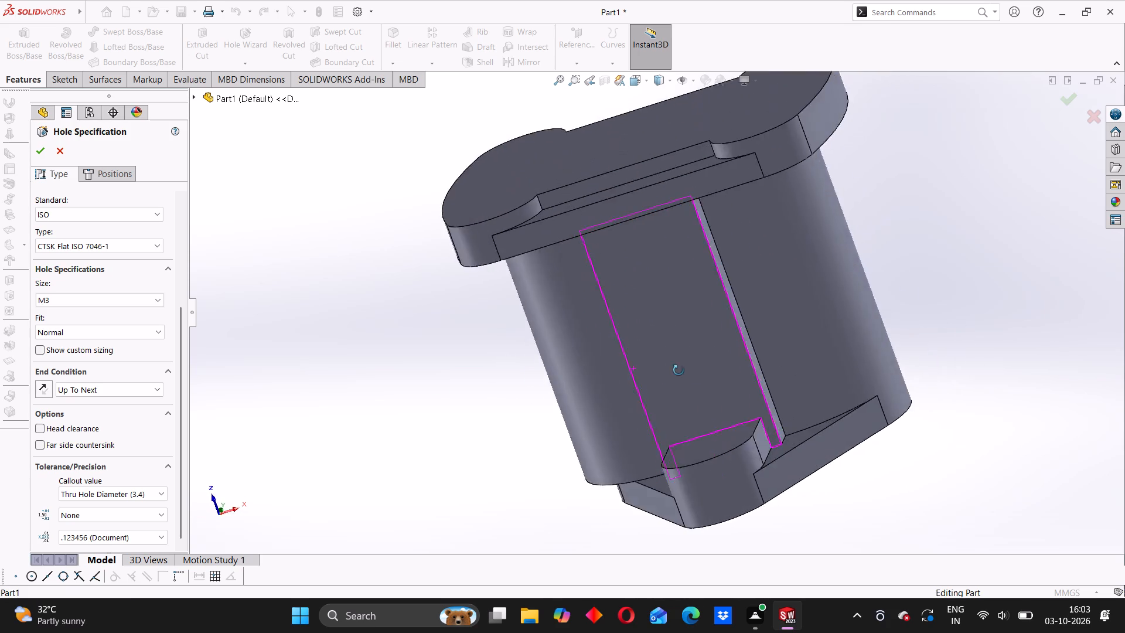
pyautogui.moveTo(679, 370); pyautogui.dragTo(765, 426, button='middle')
pyautogui.scroll(3, 555, 377)
pyautogui.moveTo(504, 378); pyautogui.dragTo(530, 375, button='middle')
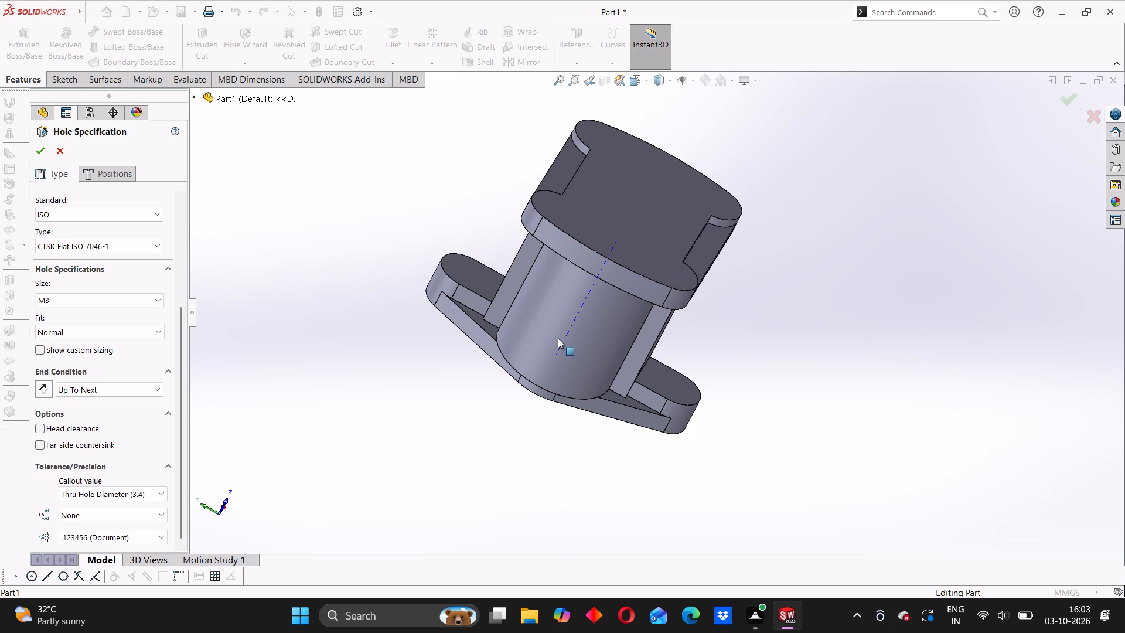
pyautogui.moveTo(720, 377); pyautogui.dragTo(708, 374, button='middle')
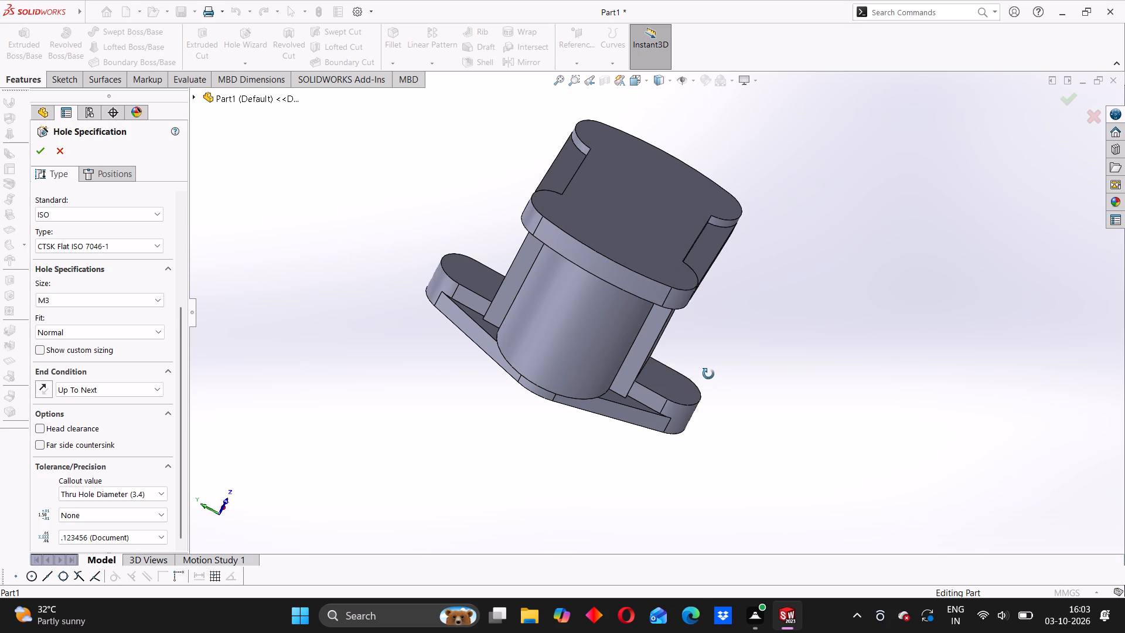
pyautogui.moveTo(708, 374); pyautogui.dragTo(588, 384, button='middle')
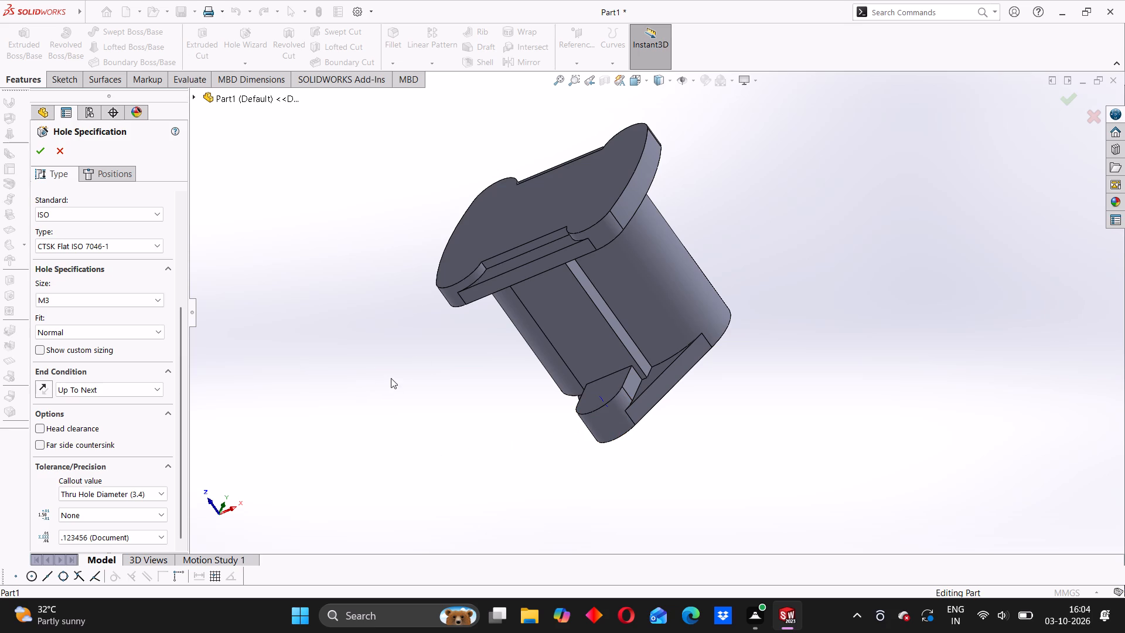
# Specify a plain hole to the ISO standard using the Drill sizes type.
pyautogui.scroll(2, 129, 319)
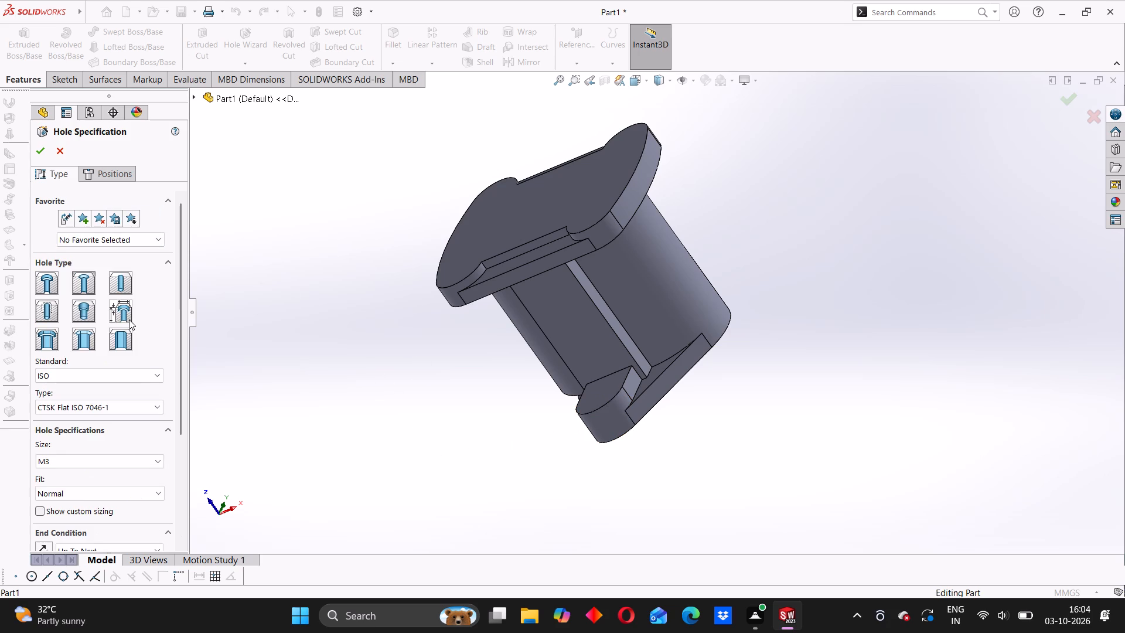
pyautogui.scroll(1, 129, 319)
pyautogui.click(124, 281)
pyautogui.moveTo(179, 295); pyautogui.dragTo(179, 301)
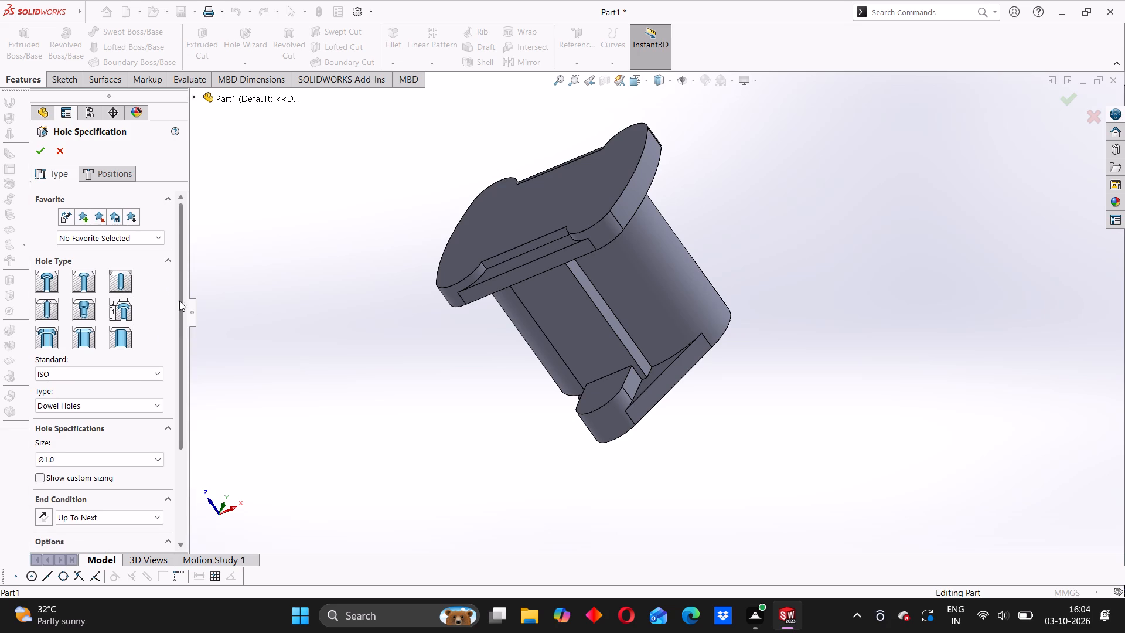
pyautogui.moveTo(179, 301); pyautogui.dragTo(175, 322)
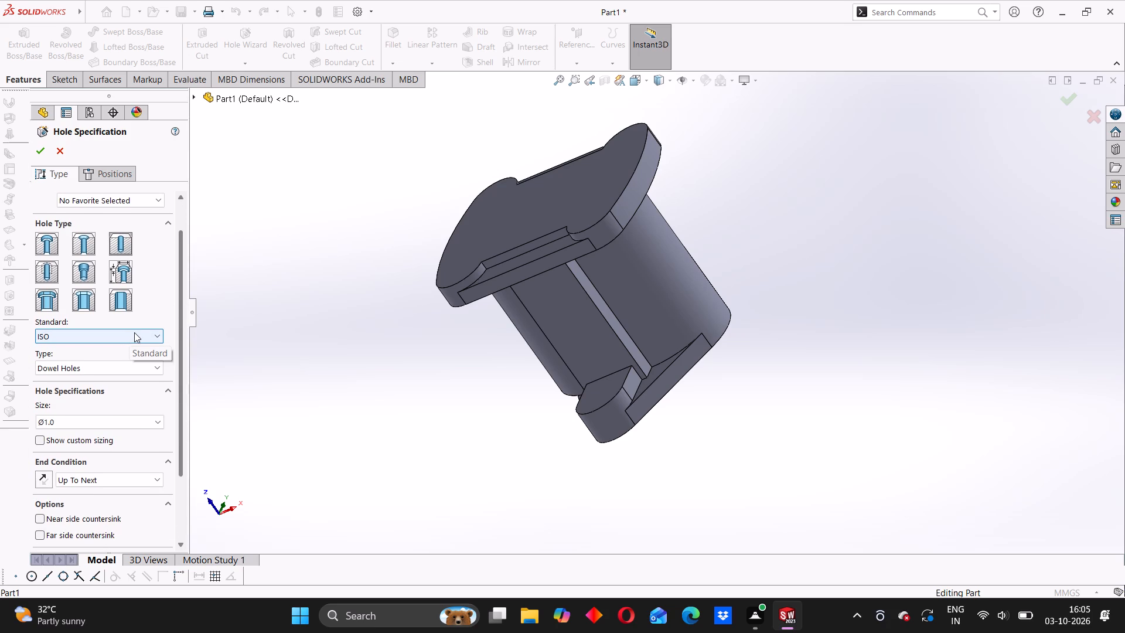
pyautogui.click(151, 369)
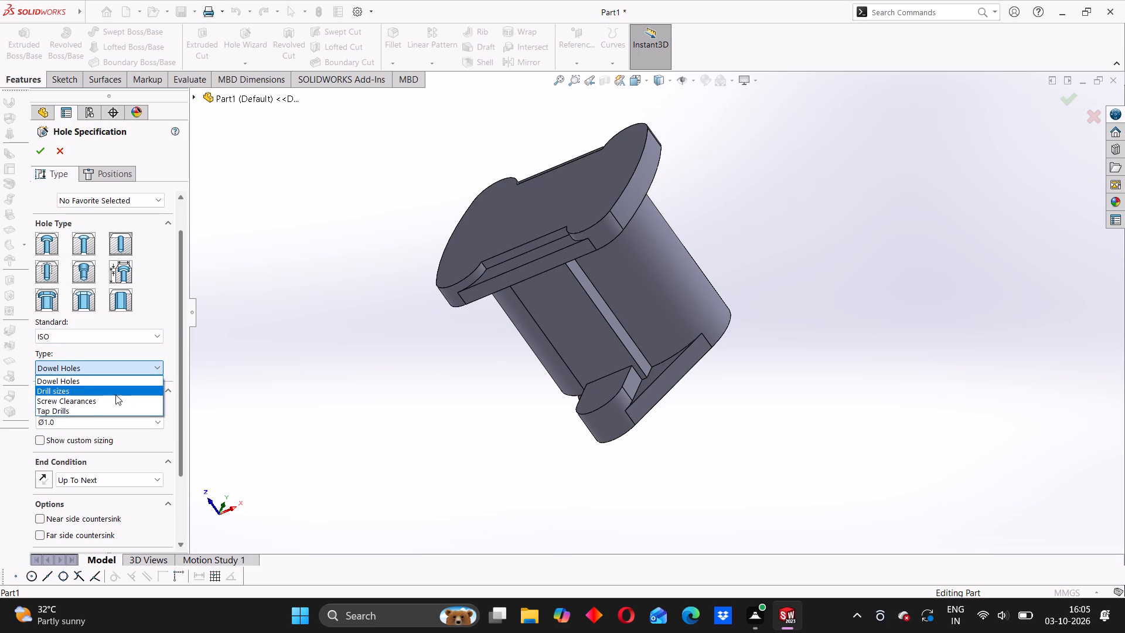
pyautogui.click(98, 393)
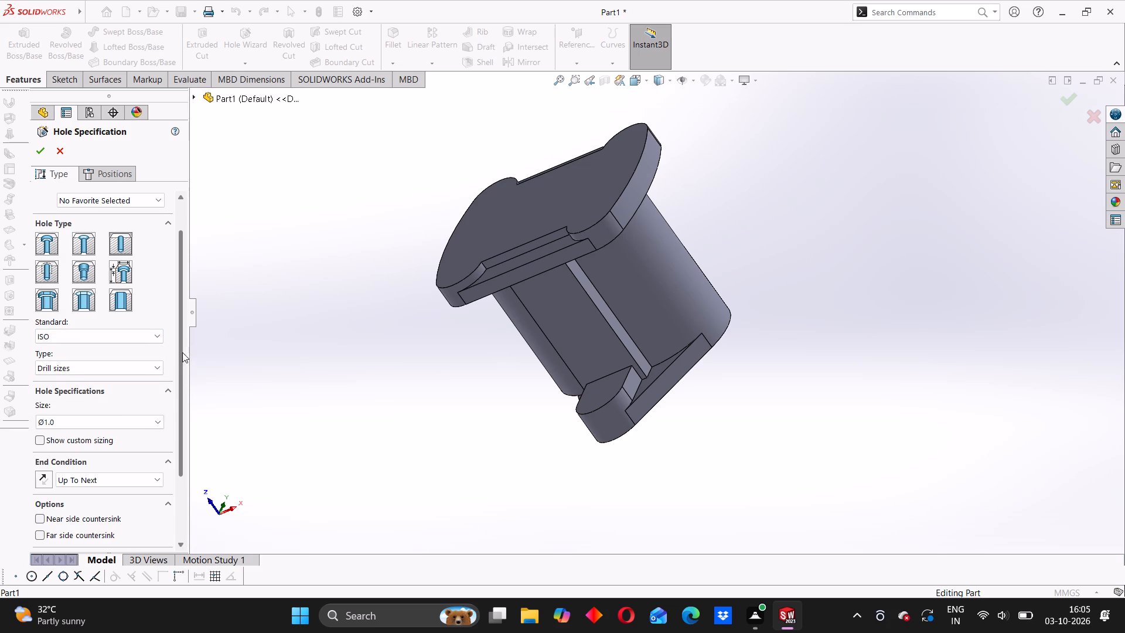
pyautogui.moveTo(180, 356); pyautogui.dragTo(180, 435)
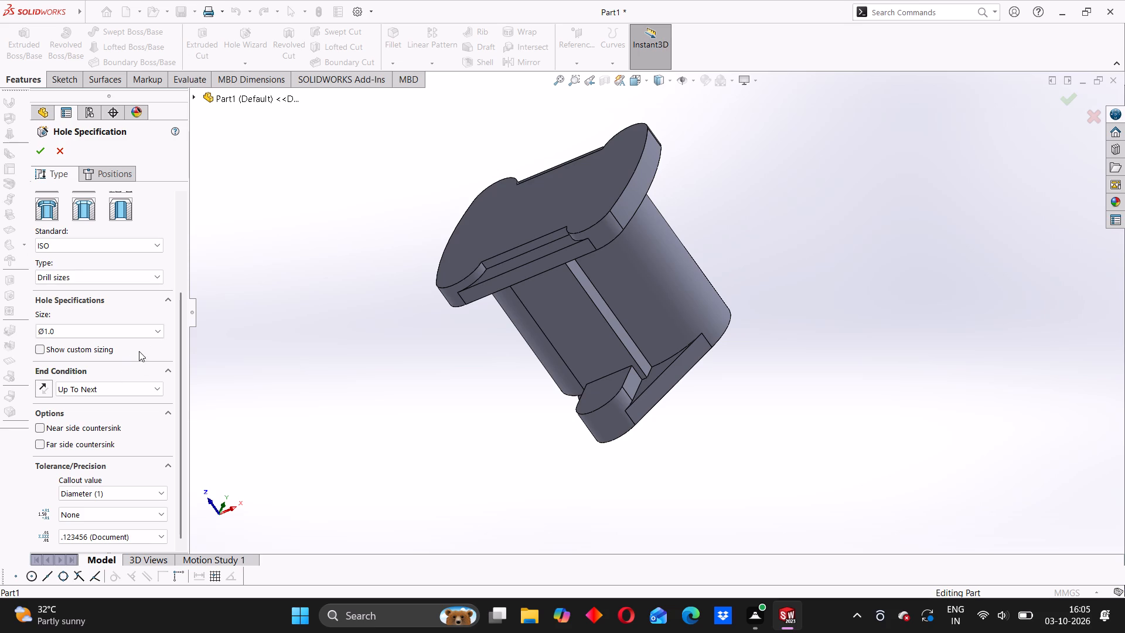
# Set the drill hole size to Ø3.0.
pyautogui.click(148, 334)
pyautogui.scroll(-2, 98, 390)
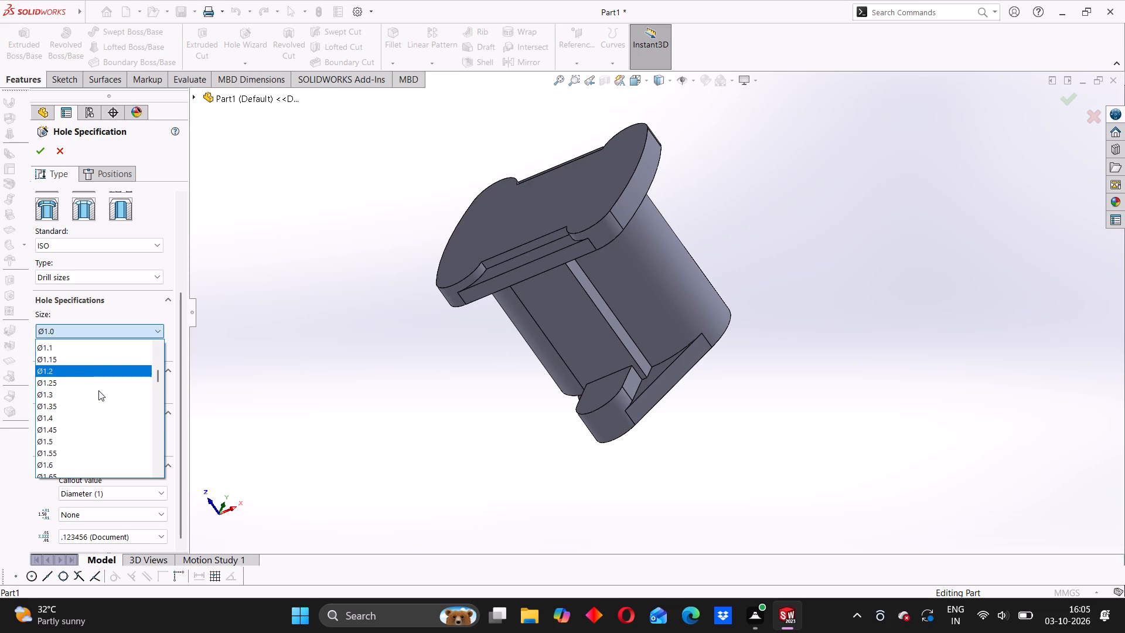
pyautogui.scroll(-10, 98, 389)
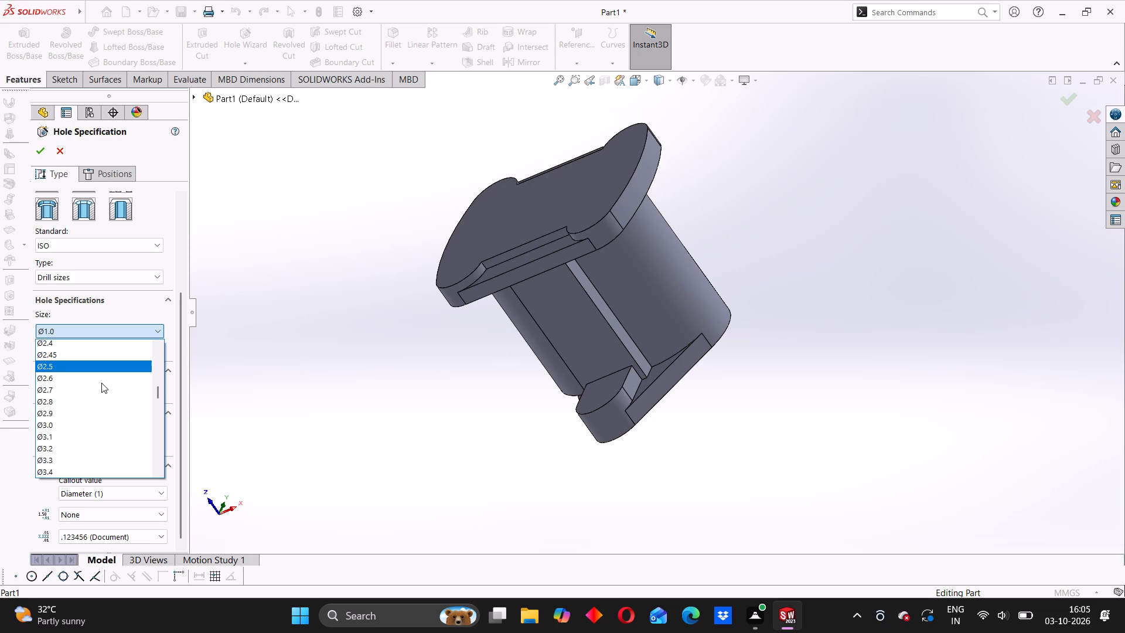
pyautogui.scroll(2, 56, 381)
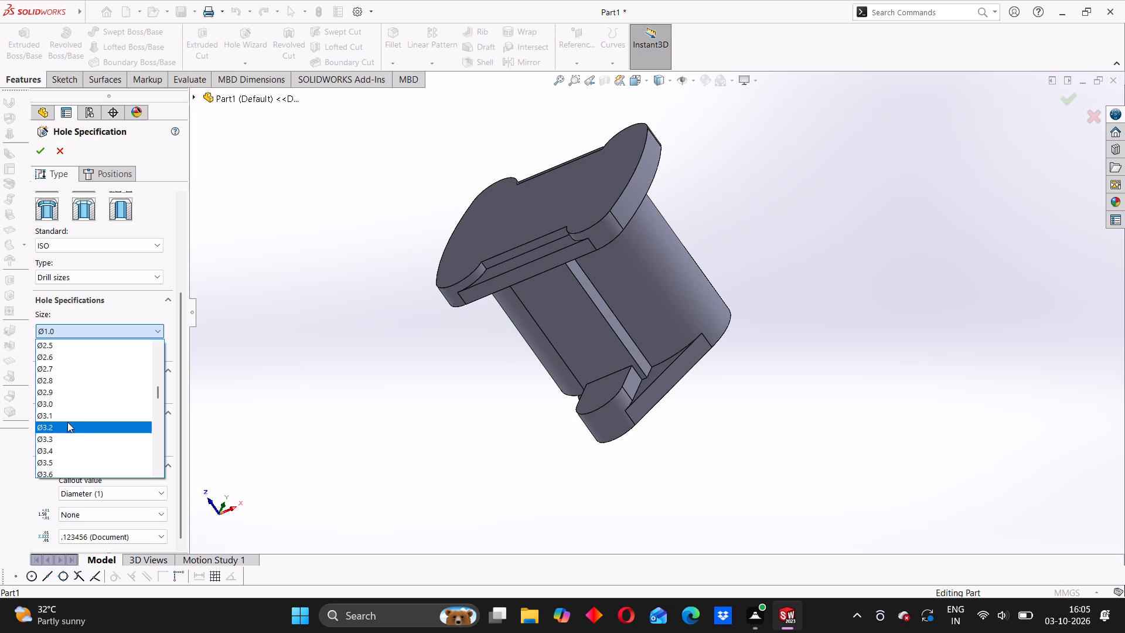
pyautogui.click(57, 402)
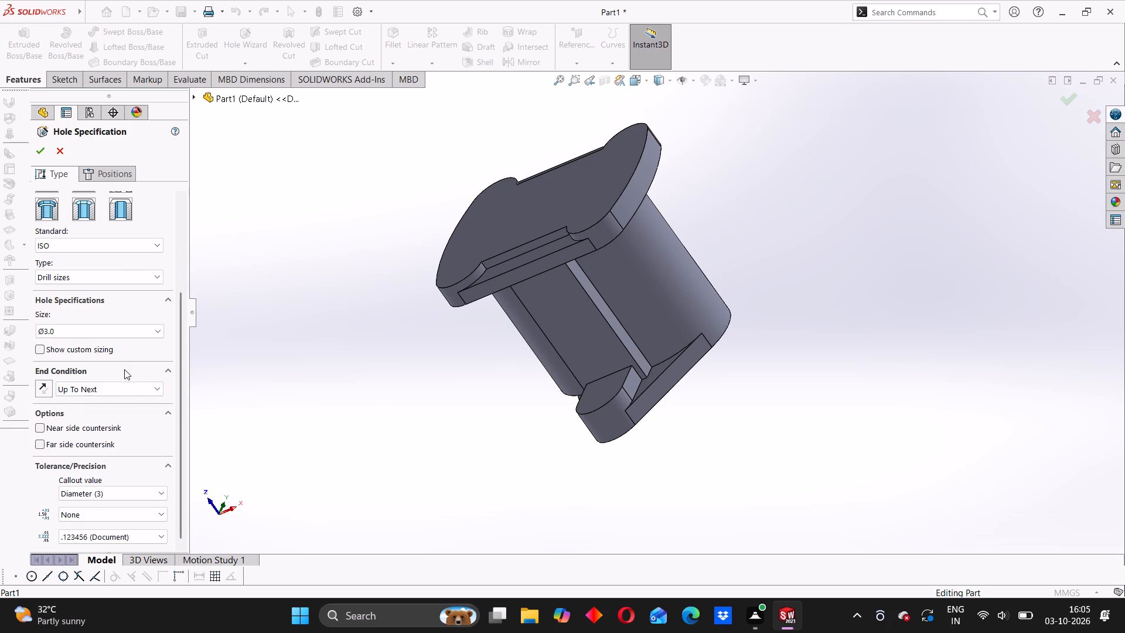
# Set the drill hole size to Ø8.4, leaving the end condition at Up To Next.
pyautogui.click(128, 337)
pyautogui.scroll(-15, 100, 375)
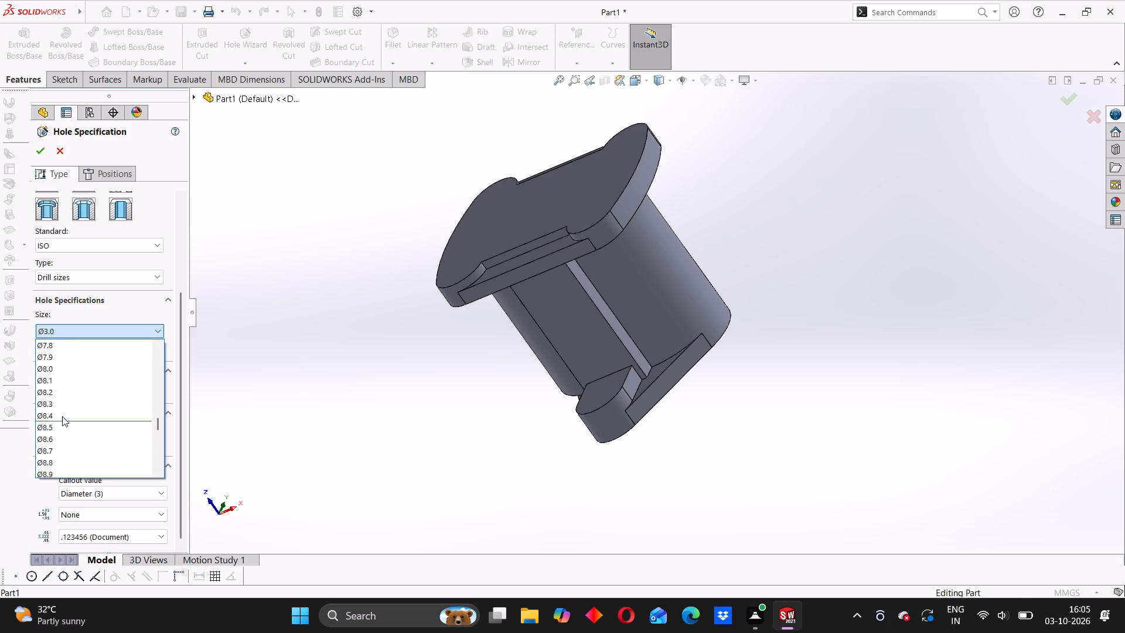
pyautogui.click(62, 416)
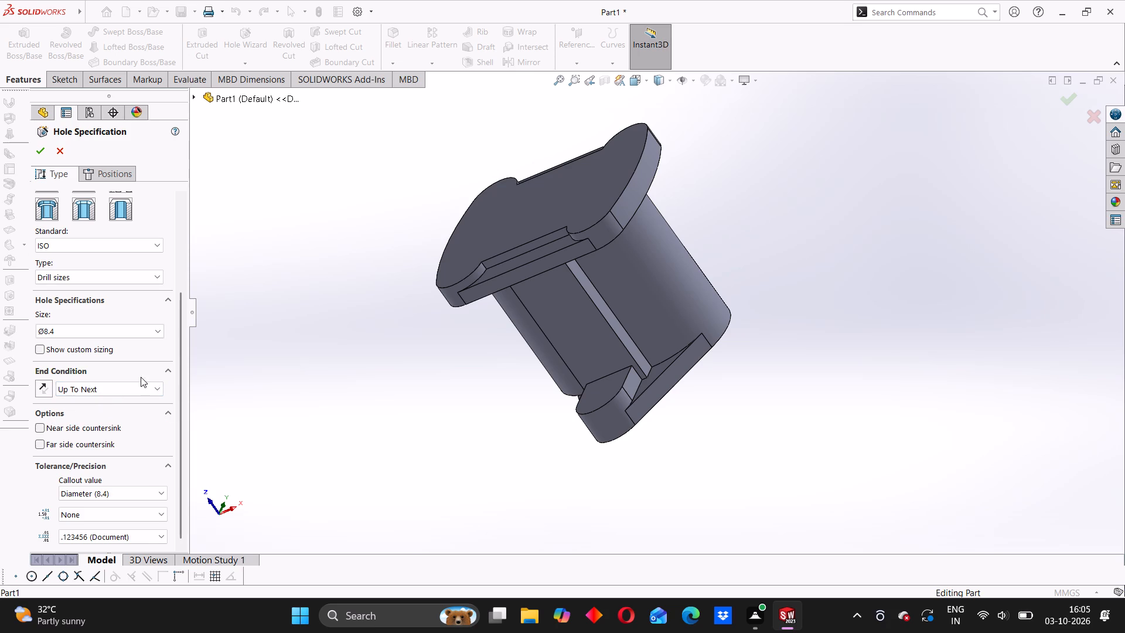
pyautogui.moveTo(175, 351); pyautogui.dragTo(156, 410)
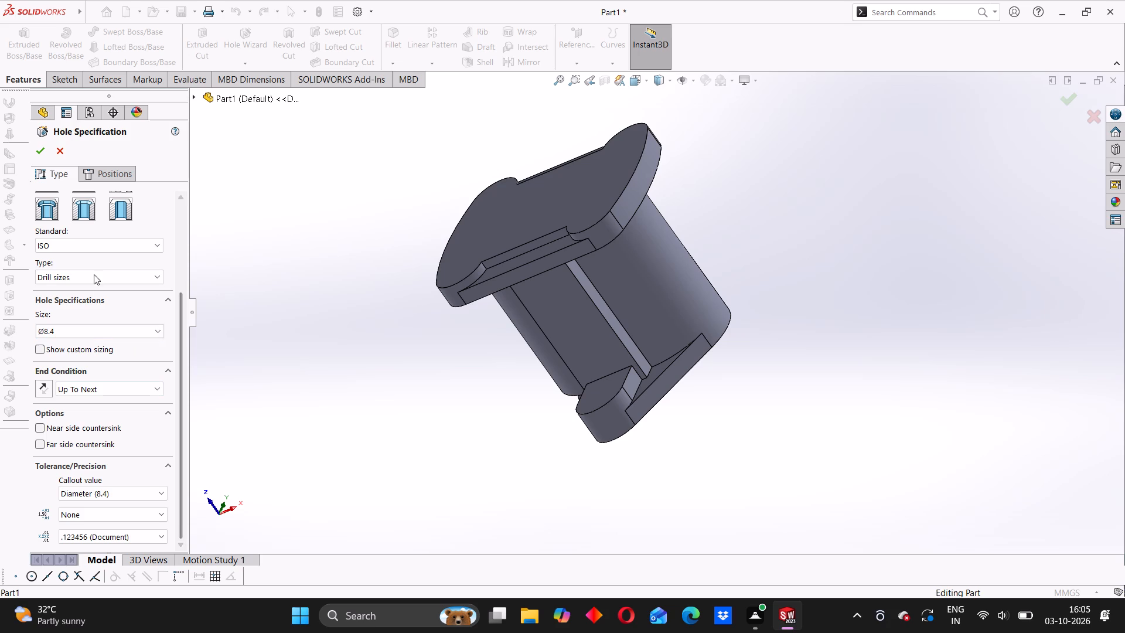
# Place two Ø8.4 holes on the boss faces, at the centres of the upper and lower rounded ends, and finish the hole feature.
pyautogui.click(110, 173)
pyautogui.moveTo(666, 369); pyautogui.dragTo(611, 158, button='middle')
pyautogui.moveTo(578, 329); pyautogui.dragTo(494, 205, button='middle')
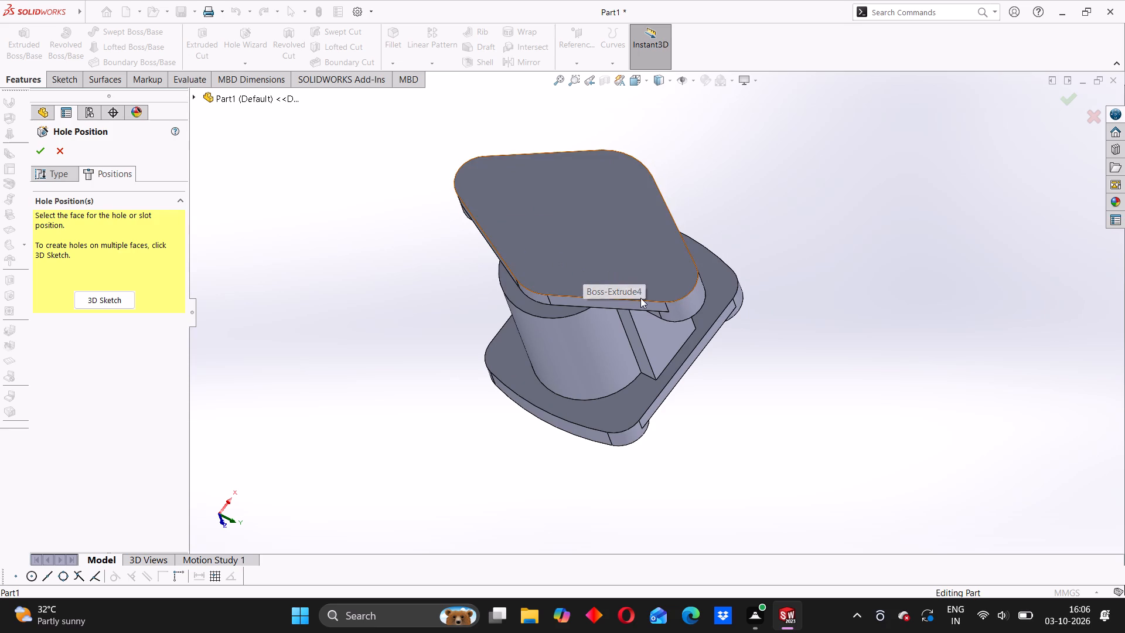
pyautogui.moveTo(591, 307); pyautogui.dragTo(690, 351, button='middle')
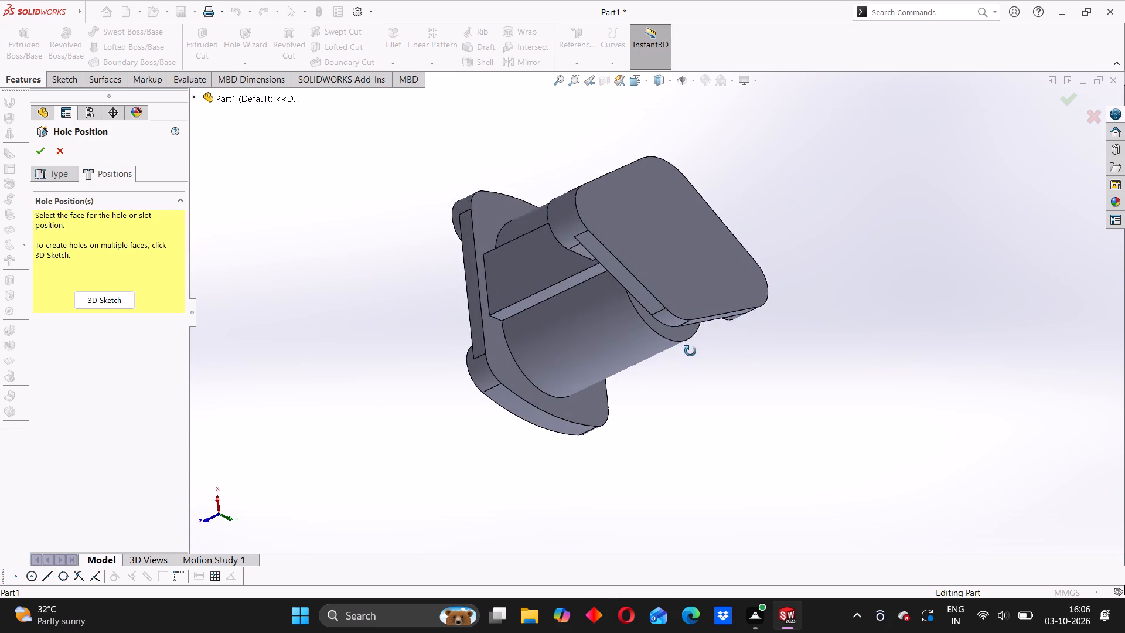
pyautogui.moveTo(690, 351); pyautogui.dragTo(725, 378, button='middle')
pyautogui.moveTo(705, 298); pyautogui.dragTo(622, 316, button='middle')
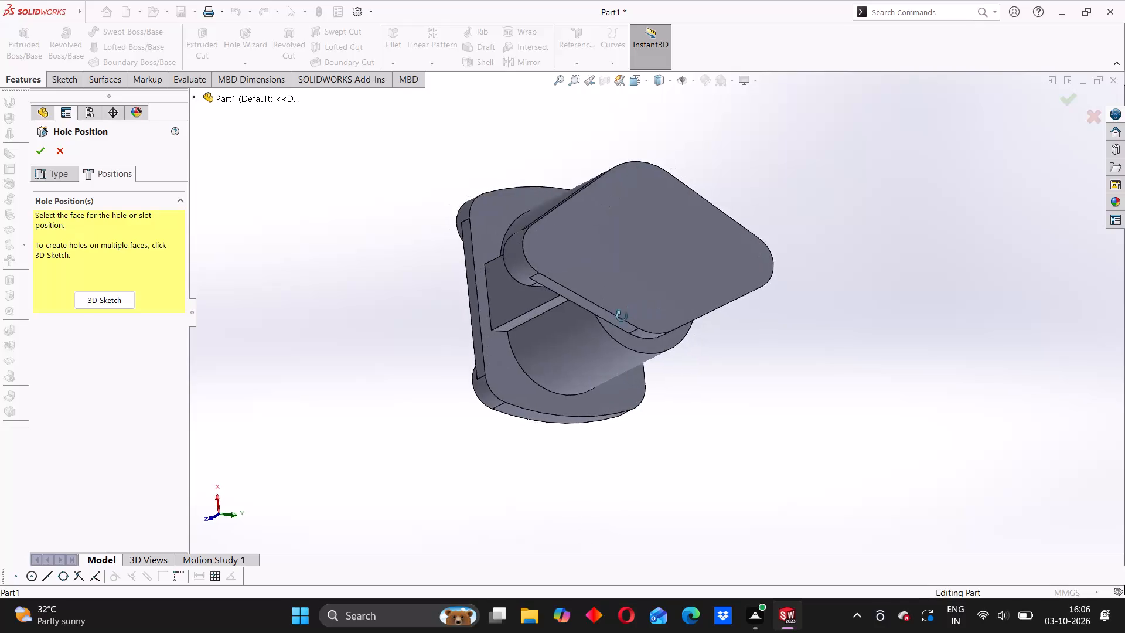
pyautogui.moveTo(622, 316); pyautogui.dragTo(529, 219, button='middle')
pyautogui.moveTo(636, 335); pyautogui.dragTo(532, 186, button='middle')
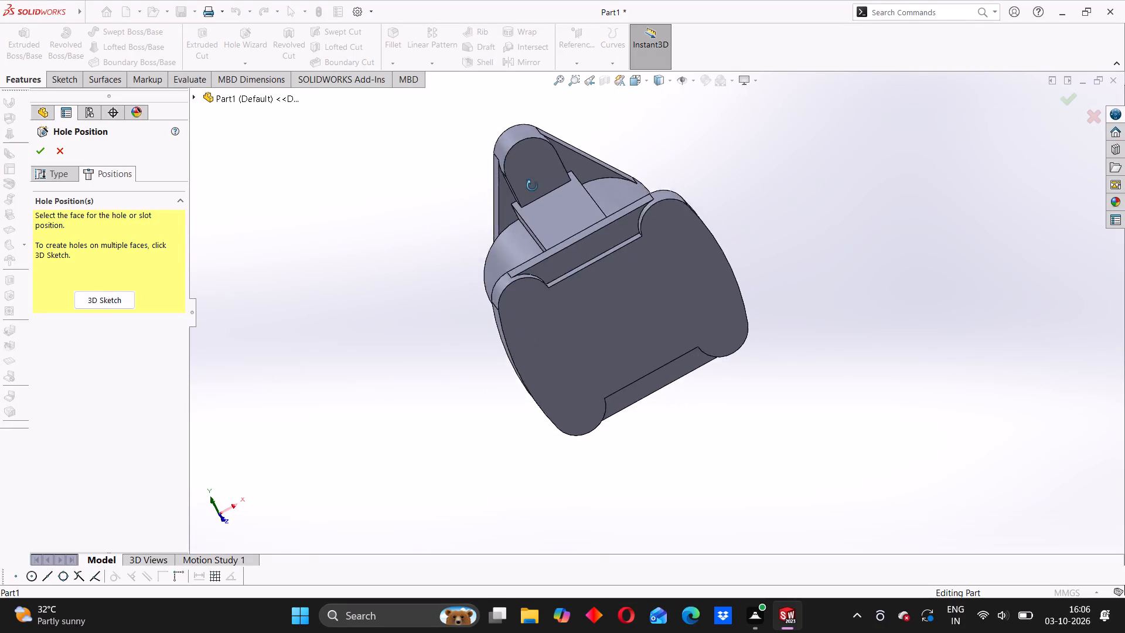
pyautogui.moveTo(532, 186); pyautogui.dragTo(521, 168, button='middle')
pyautogui.moveTo(579, 229); pyautogui.dragTo(524, 256, button='middle')
pyautogui.moveTo(531, 252); pyautogui.dragTo(572, 234, button='middle')
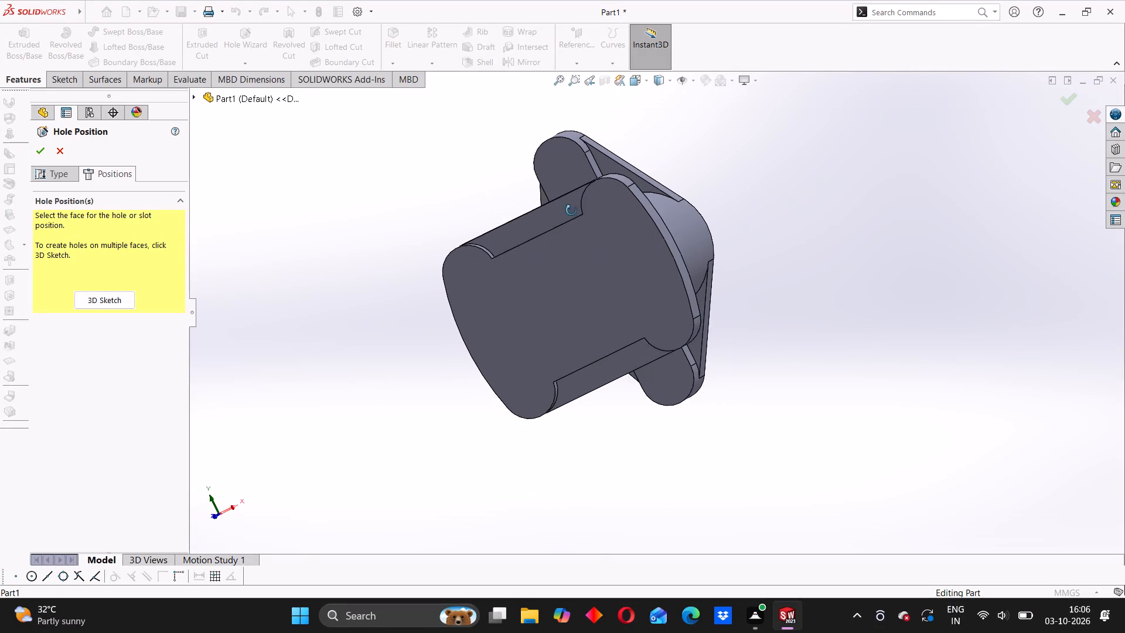
pyautogui.click(559, 172)
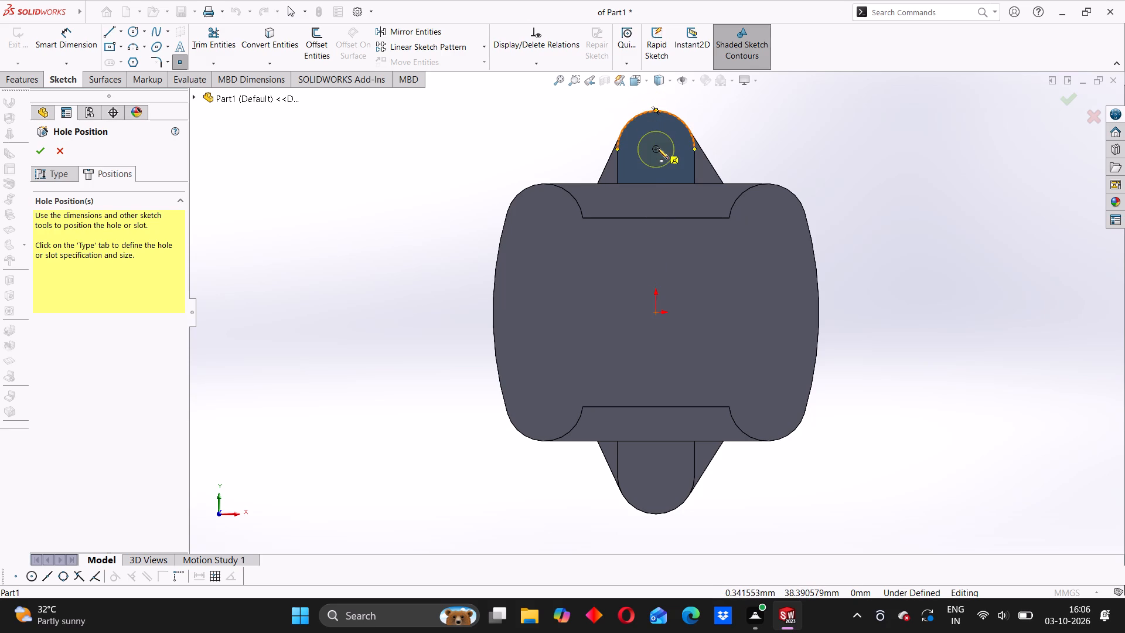
pyautogui.click(655, 149)
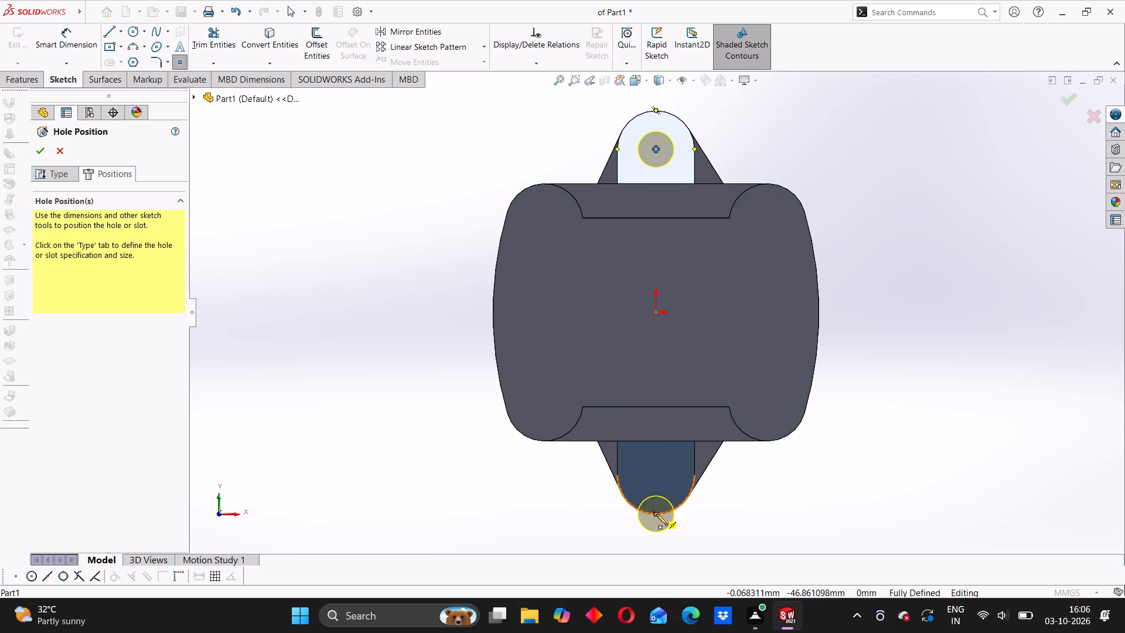
pyautogui.click(656, 476)
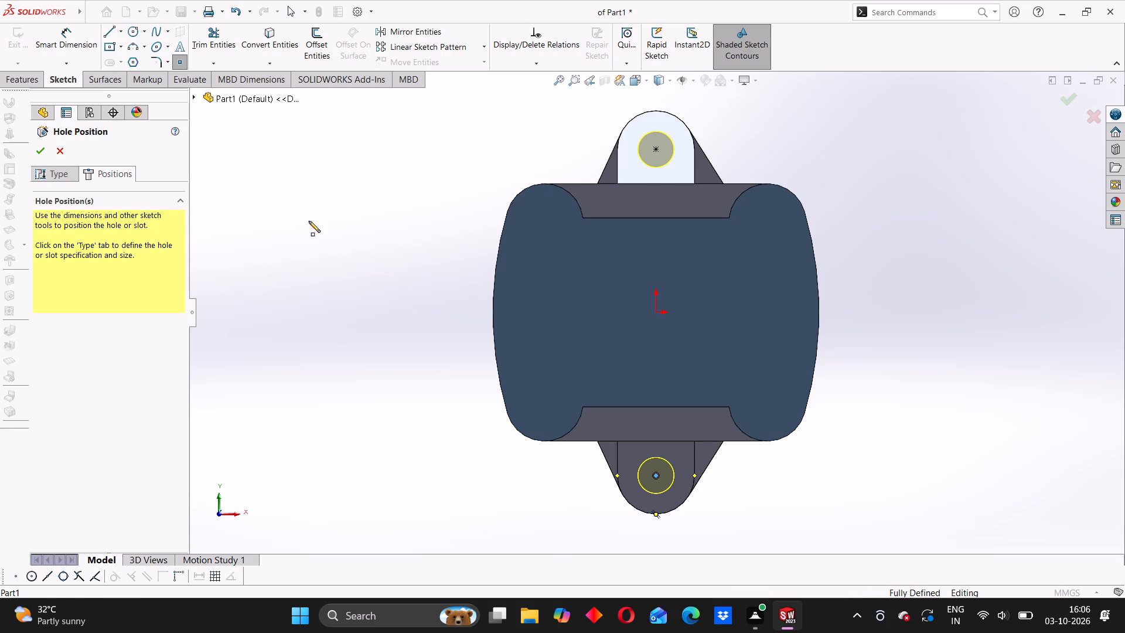
pyautogui.moveTo(440, 358); pyautogui.dragTo(487, 366, button='middle')
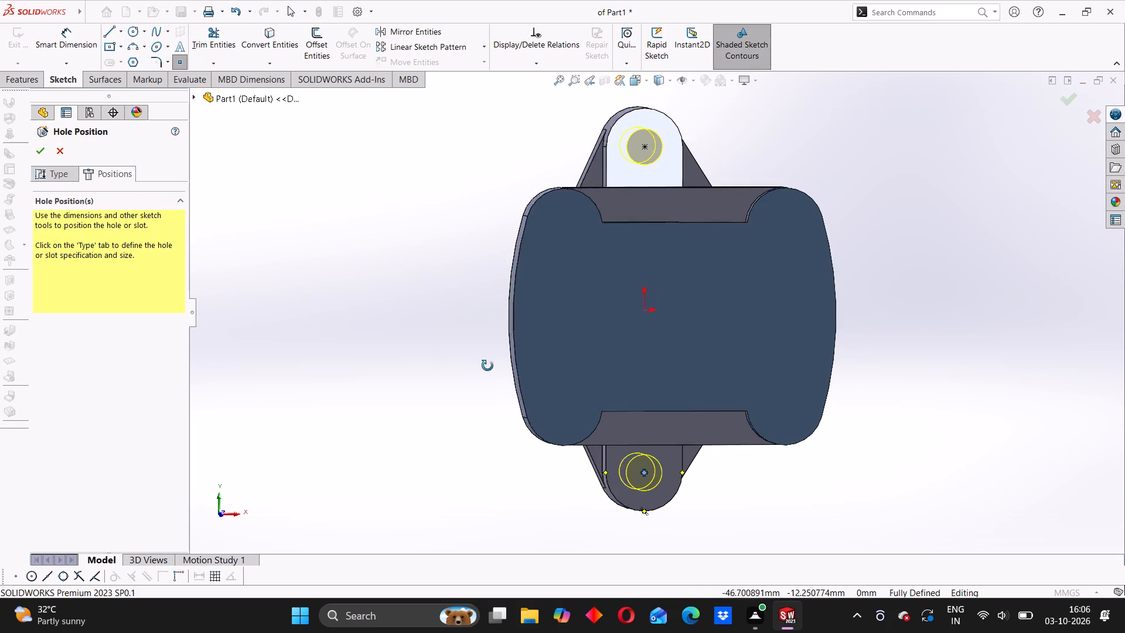
pyautogui.moveTo(487, 366); pyautogui.dragTo(552, 369, button='middle')
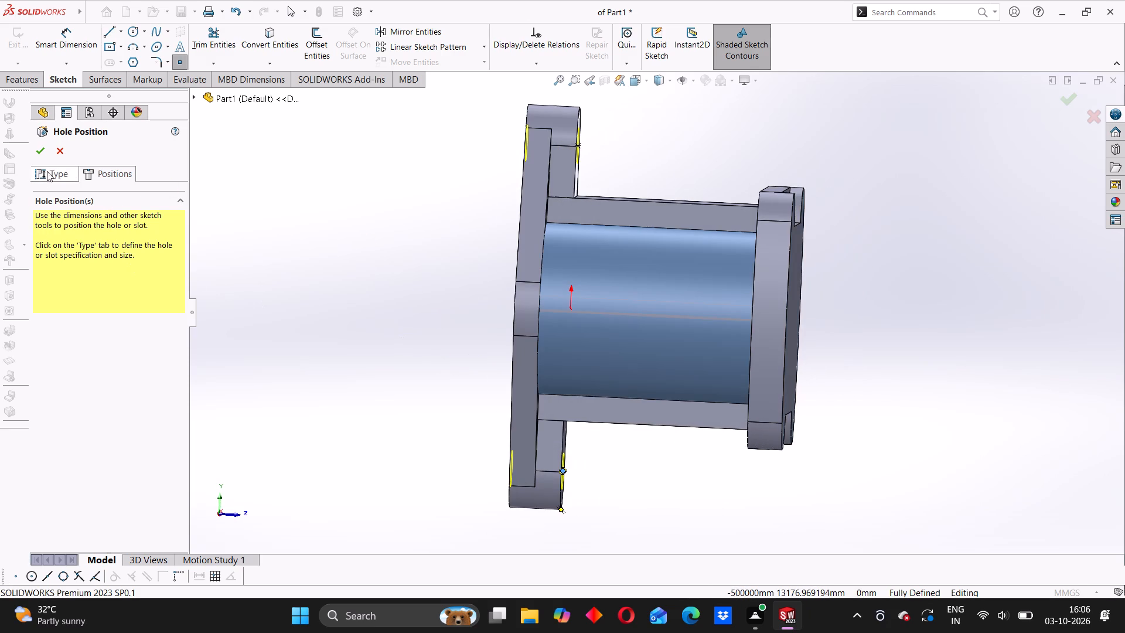
pyautogui.click(41, 144)
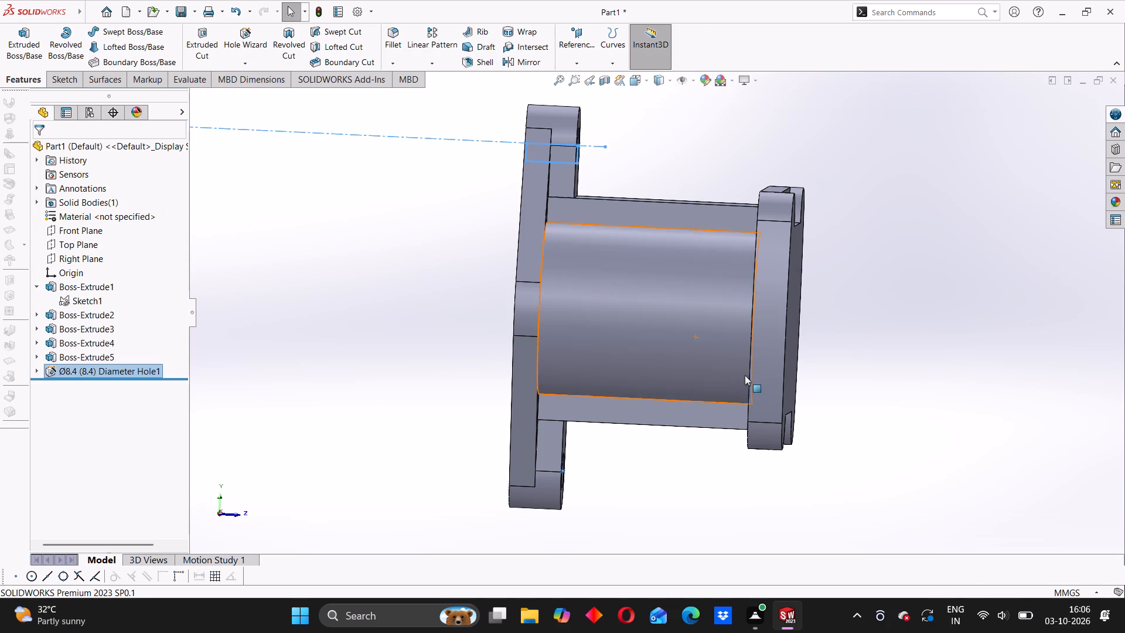
# Specify a new ISO bottoming tapped hole of size M8 with cosmetic thread, keeping the hole and thread end conditions at Up To Next.
pyautogui.moveTo(745, 375); pyautogui.dragTo(619, 364, button='middle')
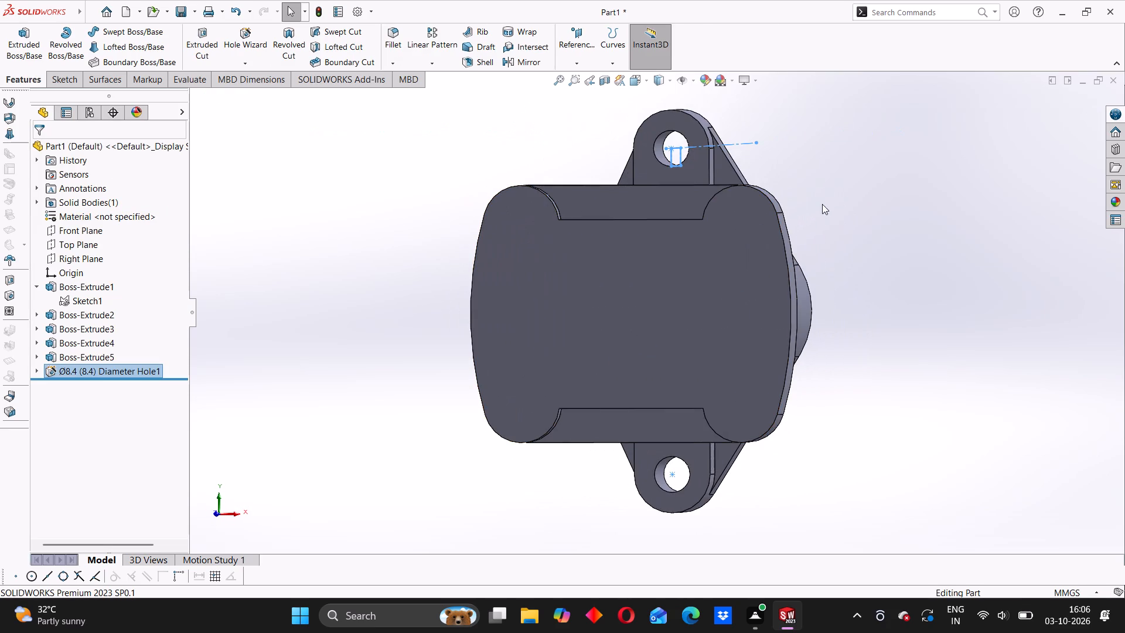
pyautogui.click(836, 193)
pyautogui.moveTo(665, 403); pyautogui.dragTo(789, 354, button='middle')
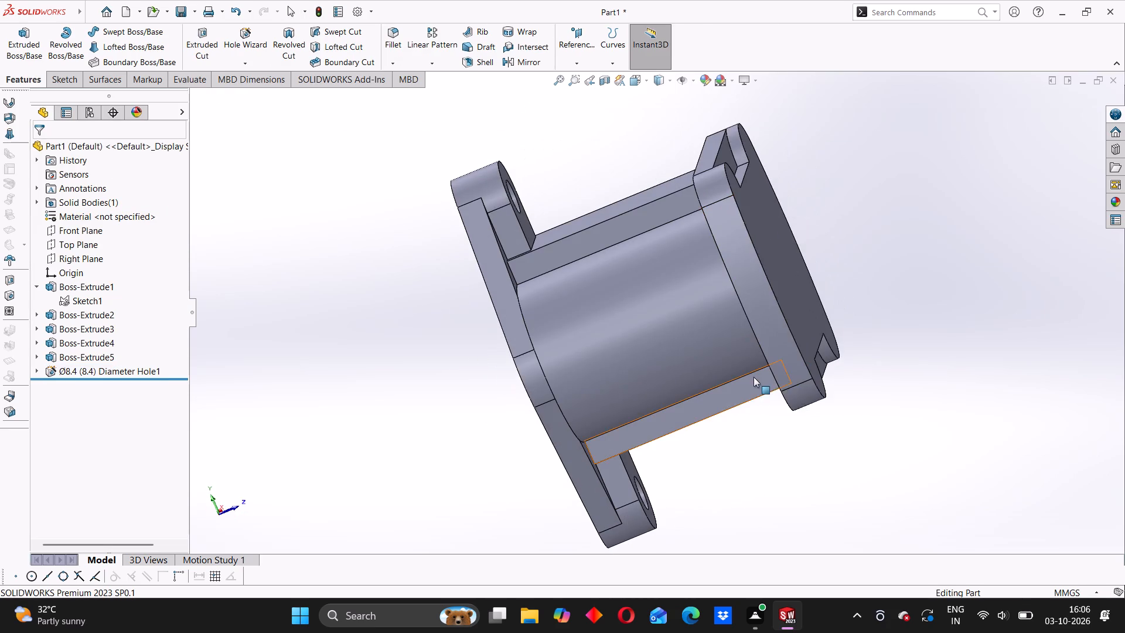
pyautogui.moveTo(868, 369); pyautogui.dragTo(702, 404, button='middle')
pyautogui.moveTo(650, 250); pyautogui.dragTo(664, 316, button='middle')
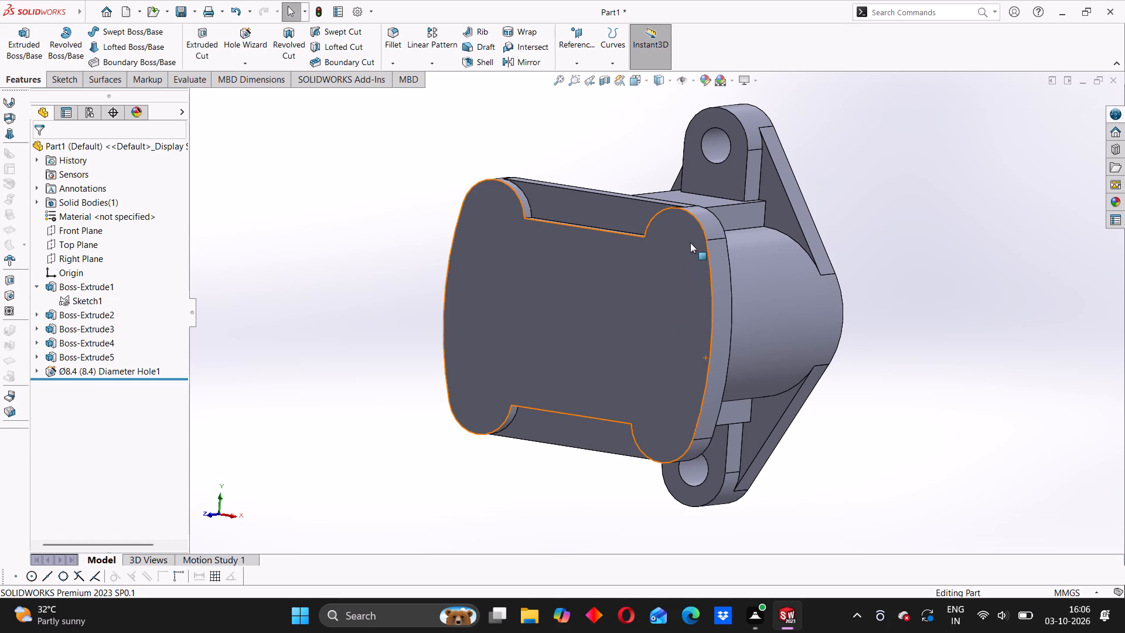
pyautogui.click(250, 40)
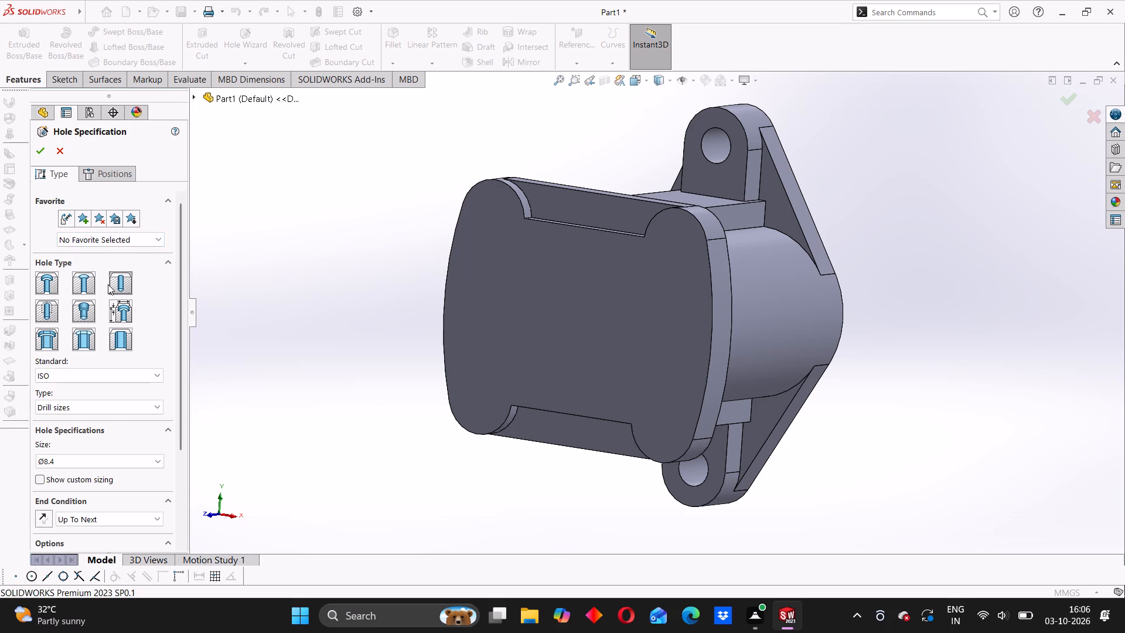
pyautogui.click(54, 312)
pyautogui.moveTo(182, 252); pyautogui.dragTo(171, 324)
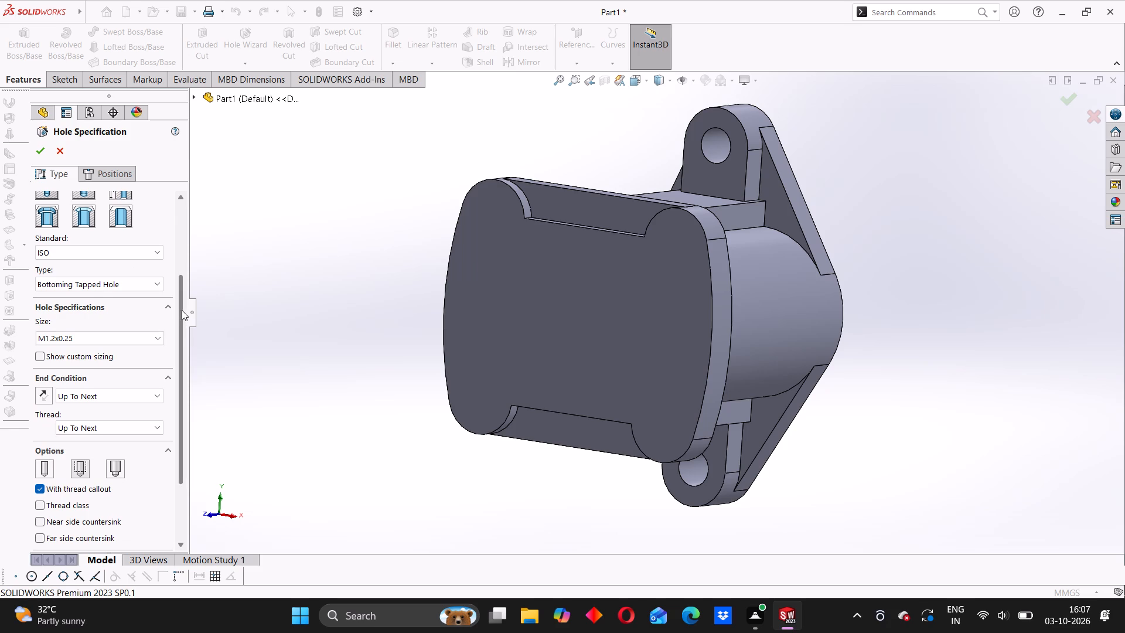
pyautogui.moveTo(179, 318); pyautogui.dragTo(179, 328)
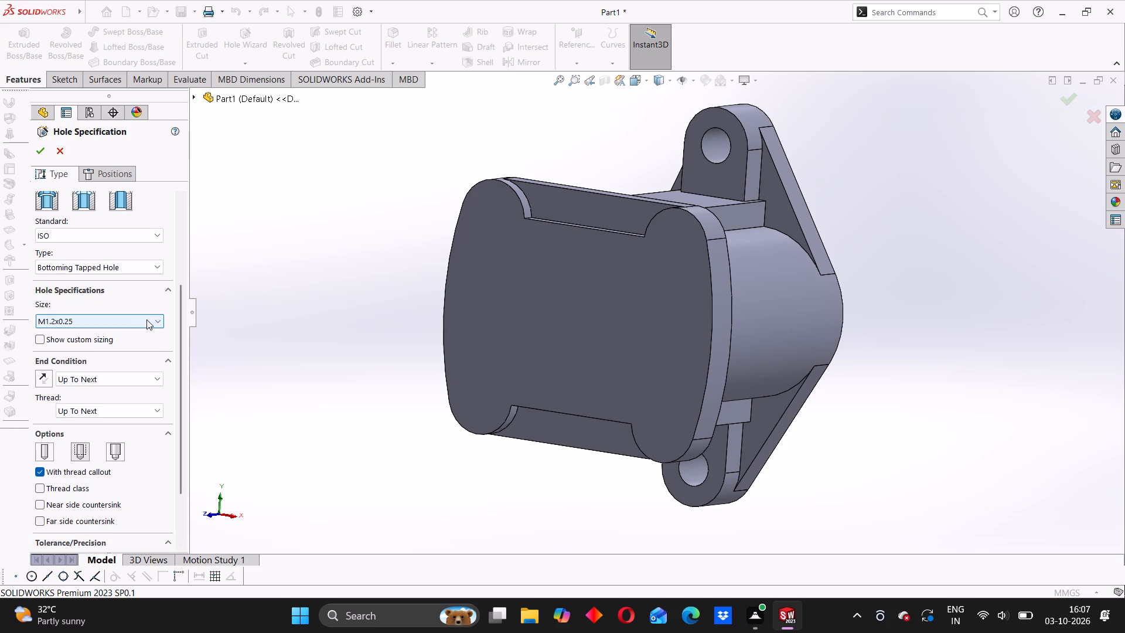
pyautogui.click(146, 319)
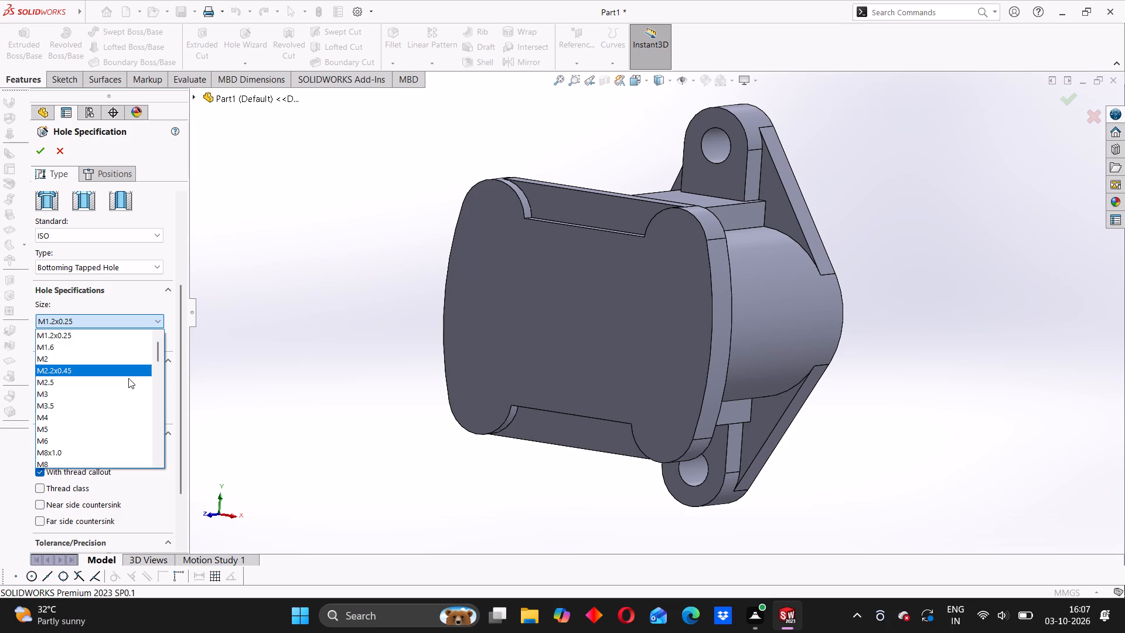
pyautogui.scroll(-3, 128, 378)
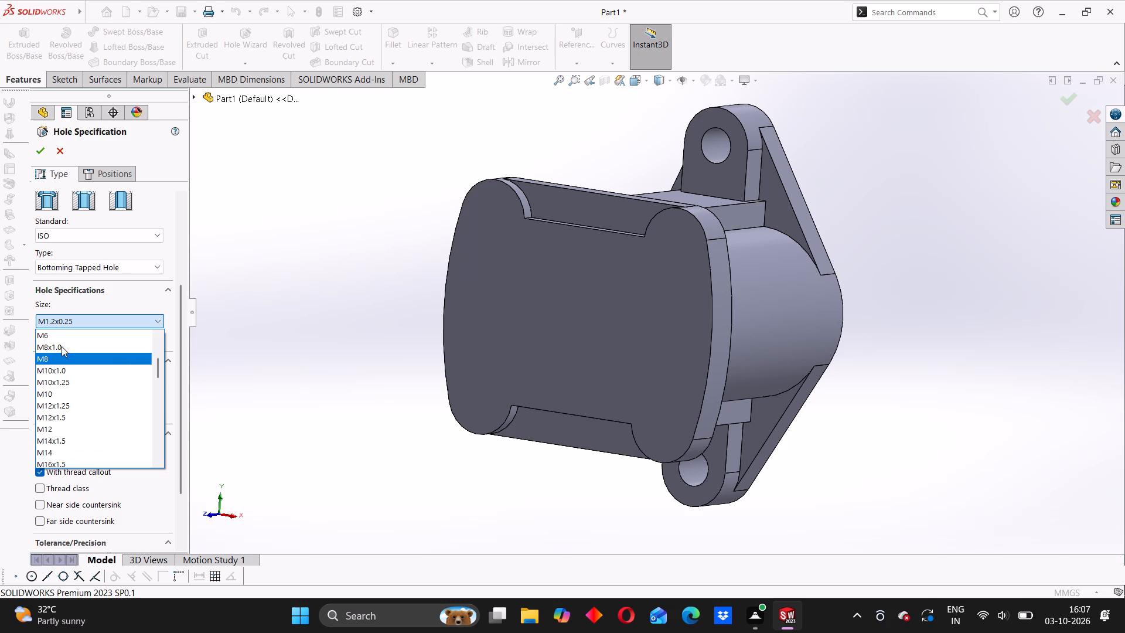
pyautogui.click(65, 359)
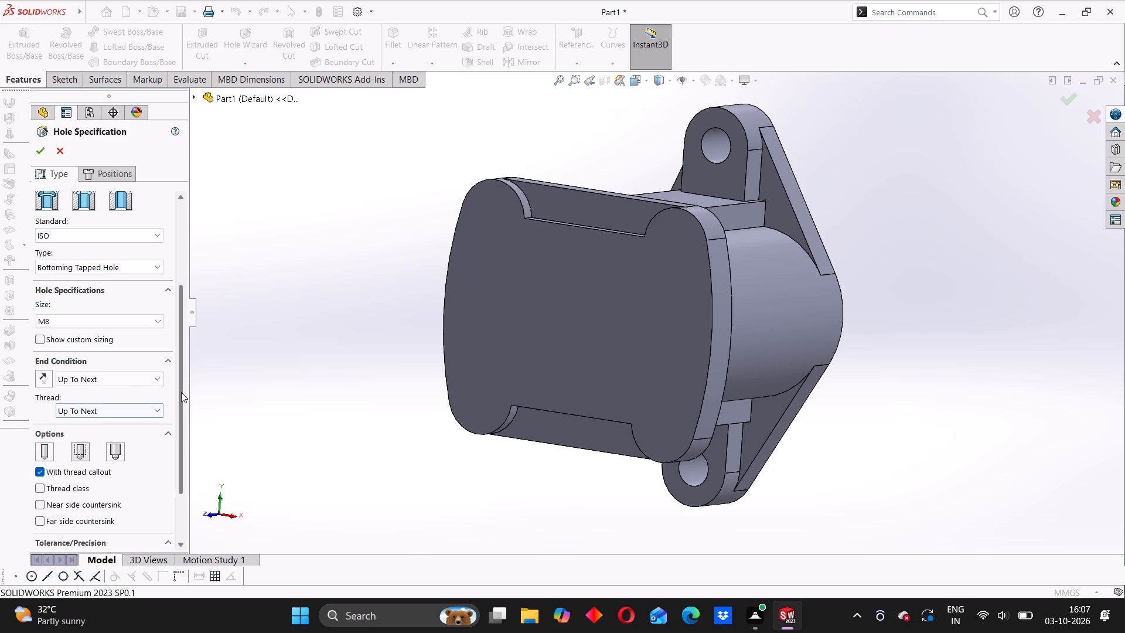
pyautogui.moveTo(180, 391); pyautogui.dragTo(168, 513)
pyautogui.click(81, 377)
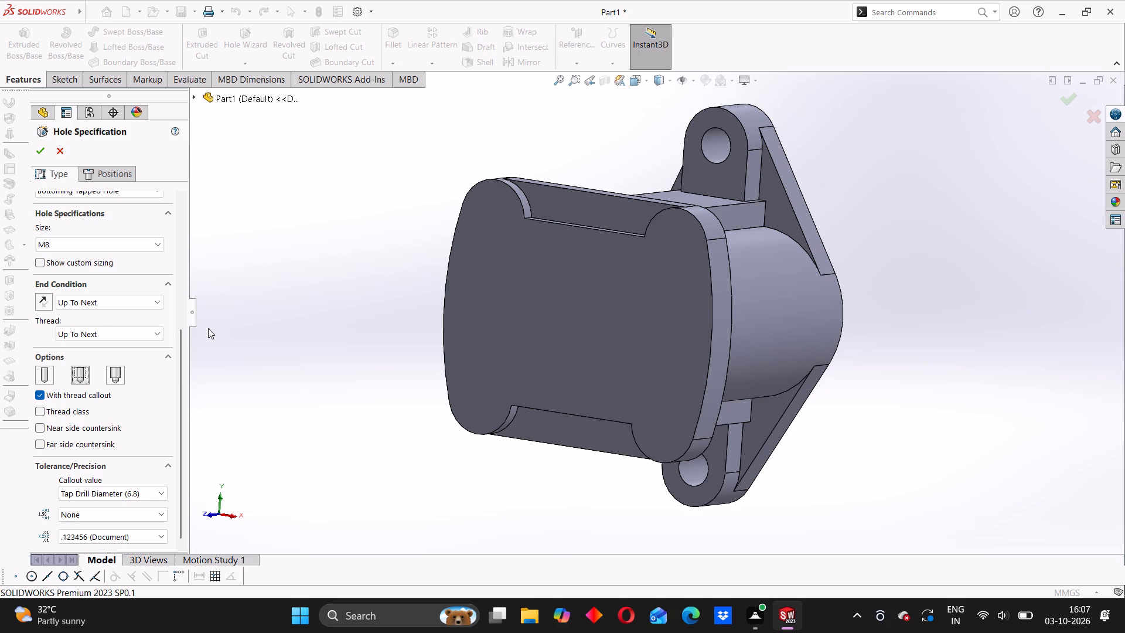
# Use the wide flange's inner face for hole placement and position an M8 hole at the upper-right rounded corner's arc centre, seen from the back.
pyautogui.click(114, 179)
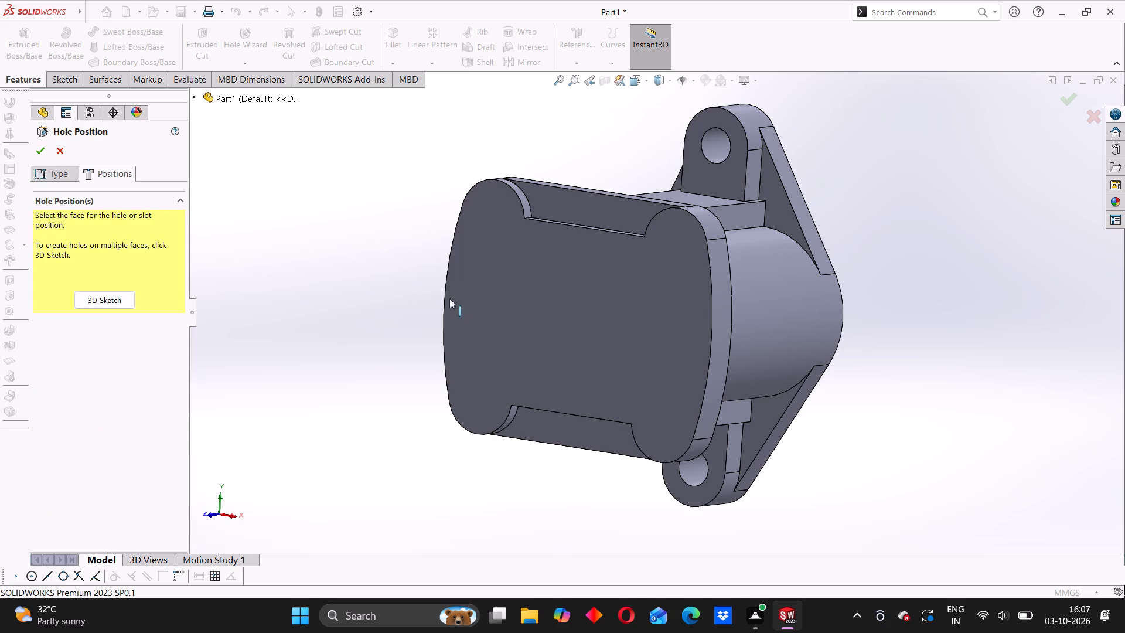
pyautogui.moveTo(478, 333); pyautogui.dragTo(546, 350, button='middle')
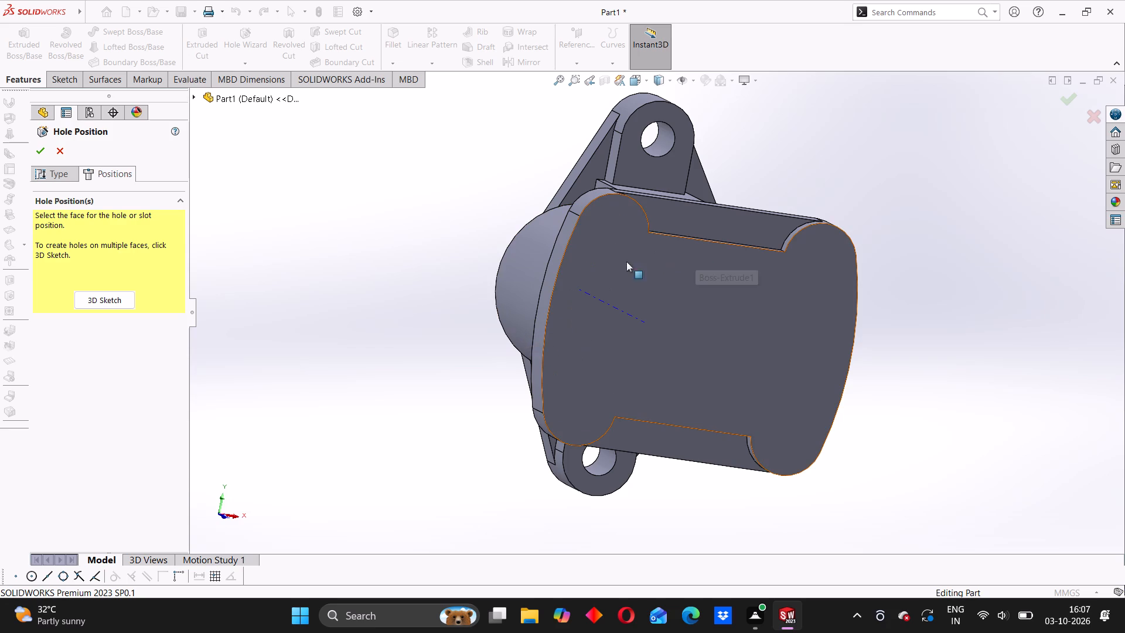
pyautogui.moveTo(608, 285); pyautogui.dragTo(744, 329, button='middle')
pyautogui.click(820, 249)
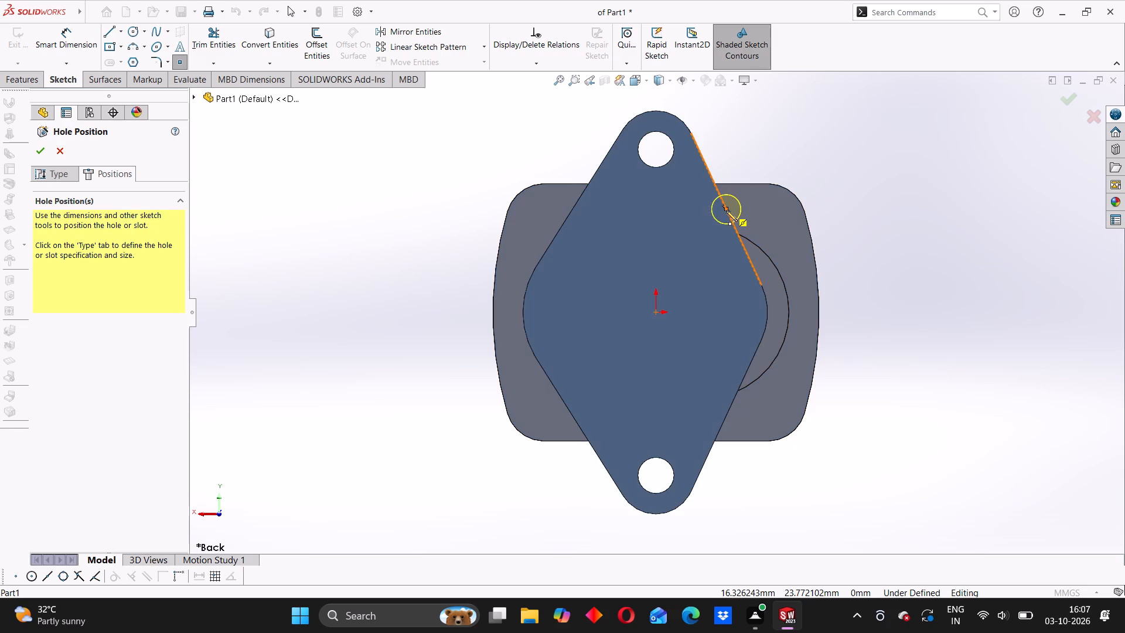
pyautogui.click(769, 222)
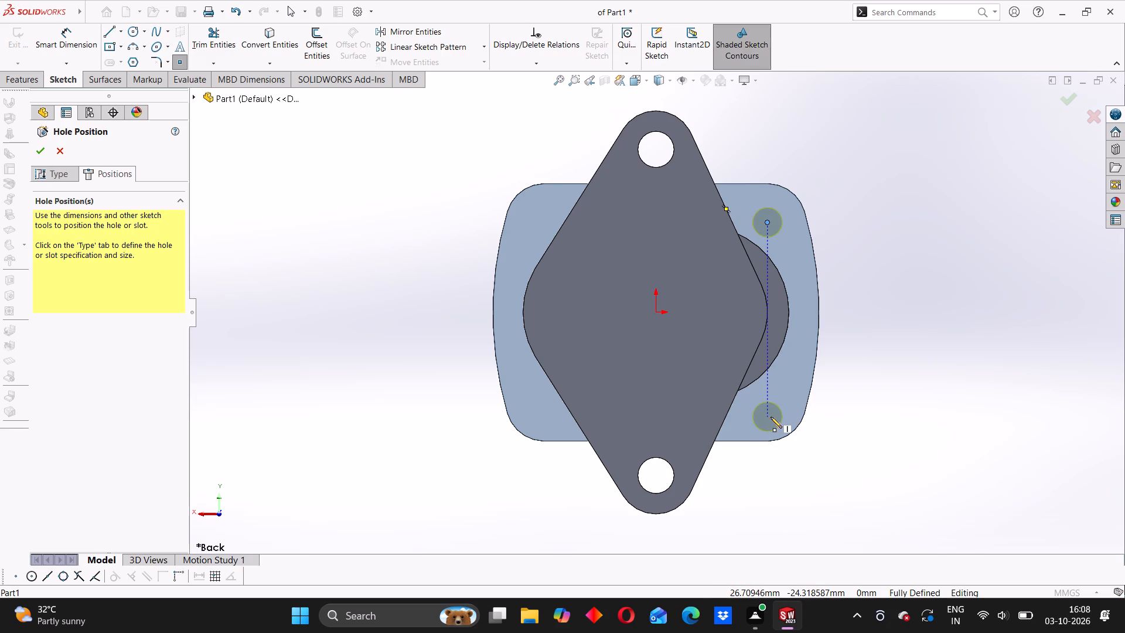
# Position two more M8 holes at the arc centres of the wide flange's two lower rounded corners.
pyautogui.scroll(-3, 767, 414)
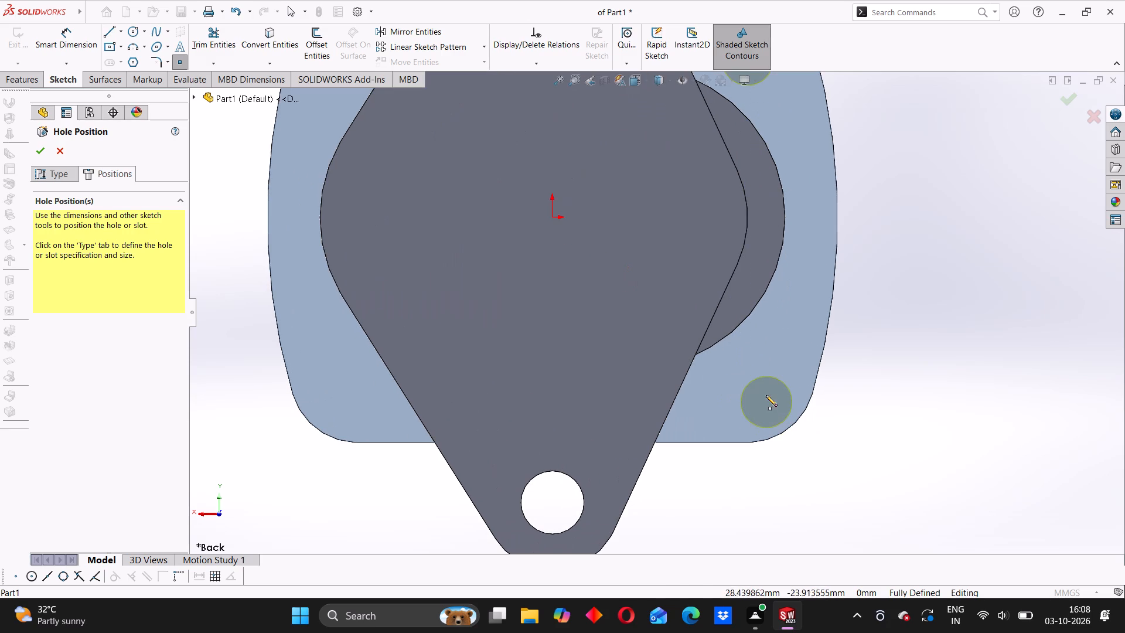
pyautogui.moveTo(744, 388); pyautogui.dragTo(751, 392, button='middle')
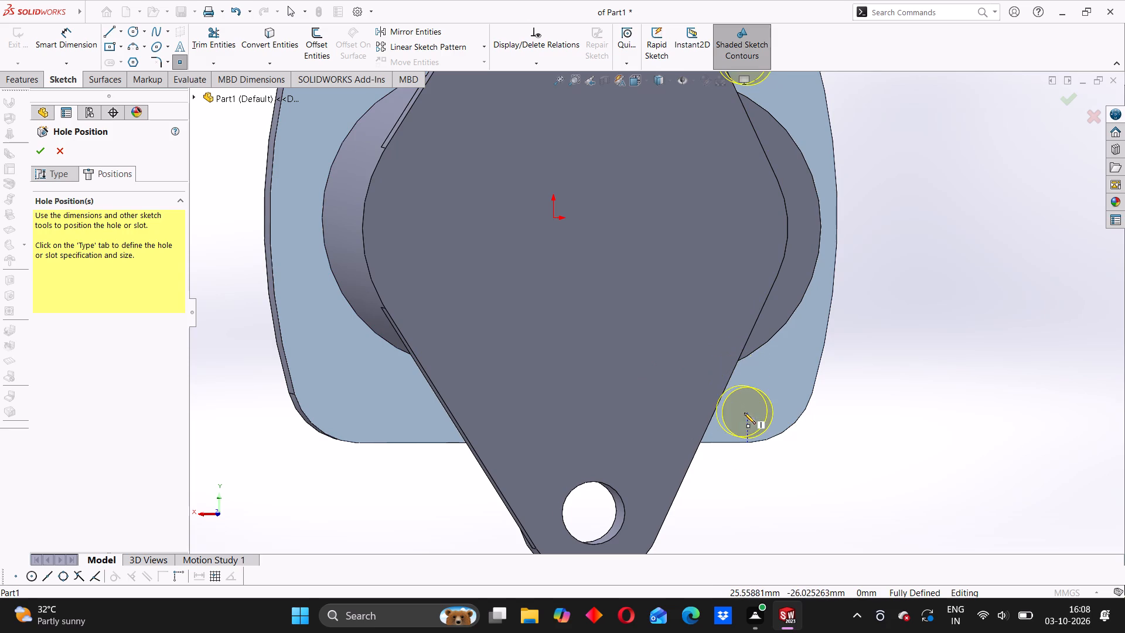
pyautogui.moveTo(797, 450); pyautogui.dragTo(773, 418, button='middle')
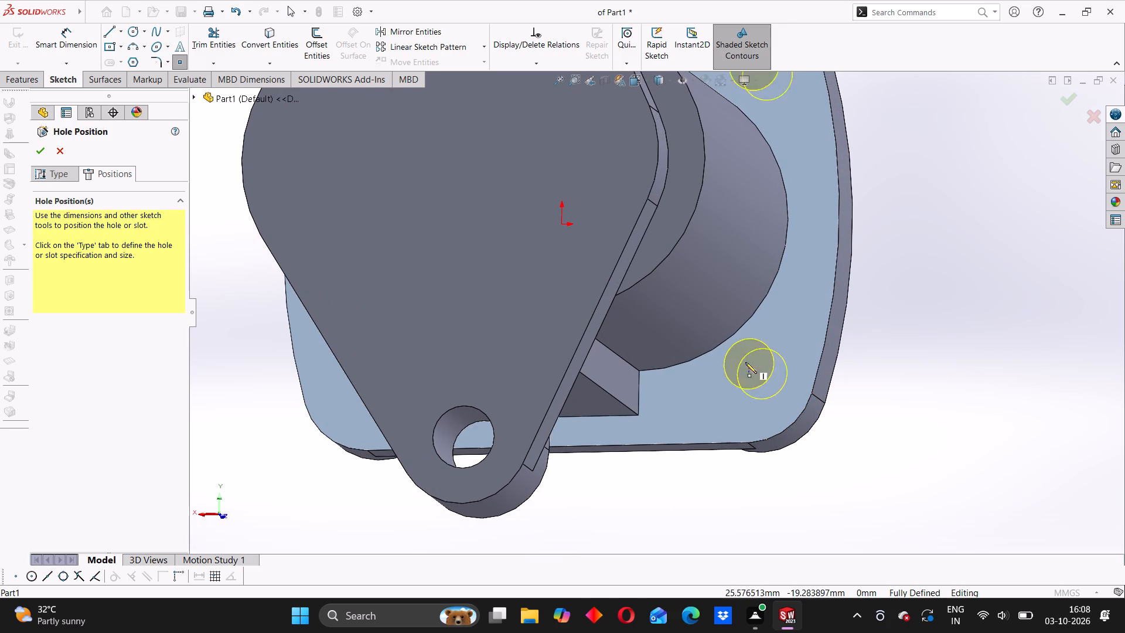
pyautogui.moveTo(732, 378); pyautogui.dragTo(739, 383, button='middle')
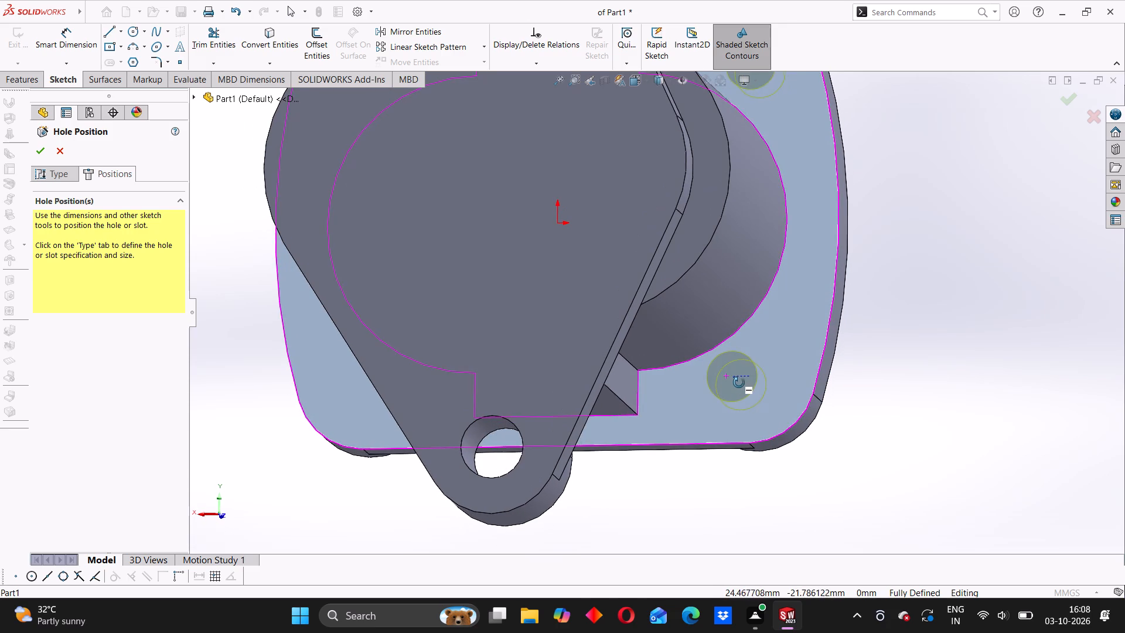
pyautogui.moveTo(739, 383); pyautogui.dragTo(742, 384, button='middle')
pyautogui.moveTo(739, 355); pyautogui.dragTo(741, 362, button='middle')
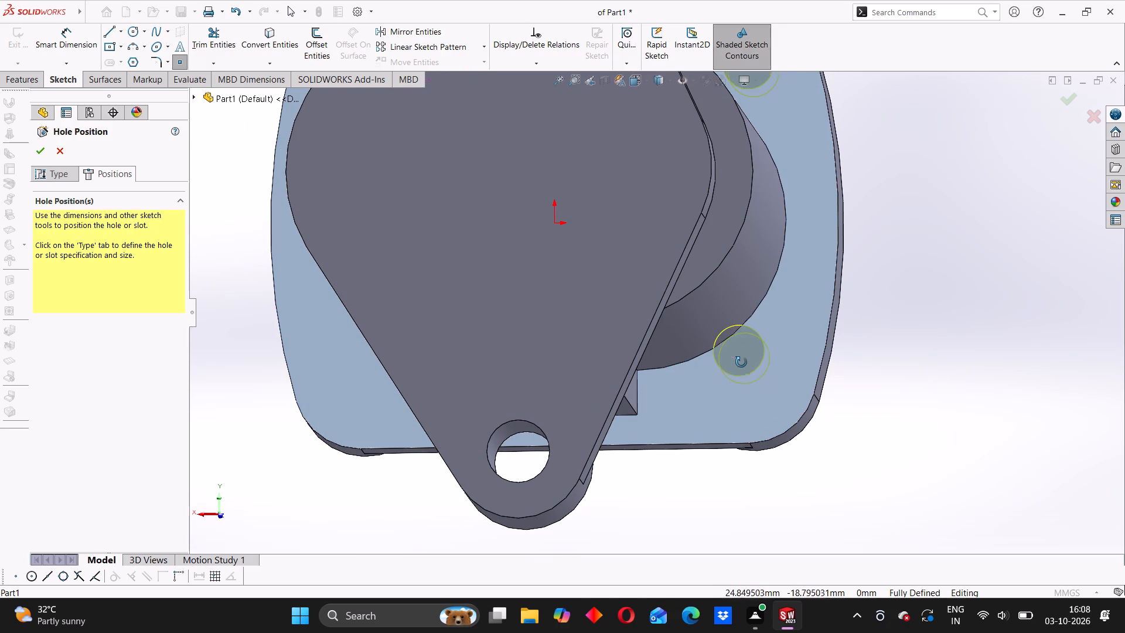
pyautogui.moveTo(741, 362); pyautogui.dragTo(744, 367, button='middle')
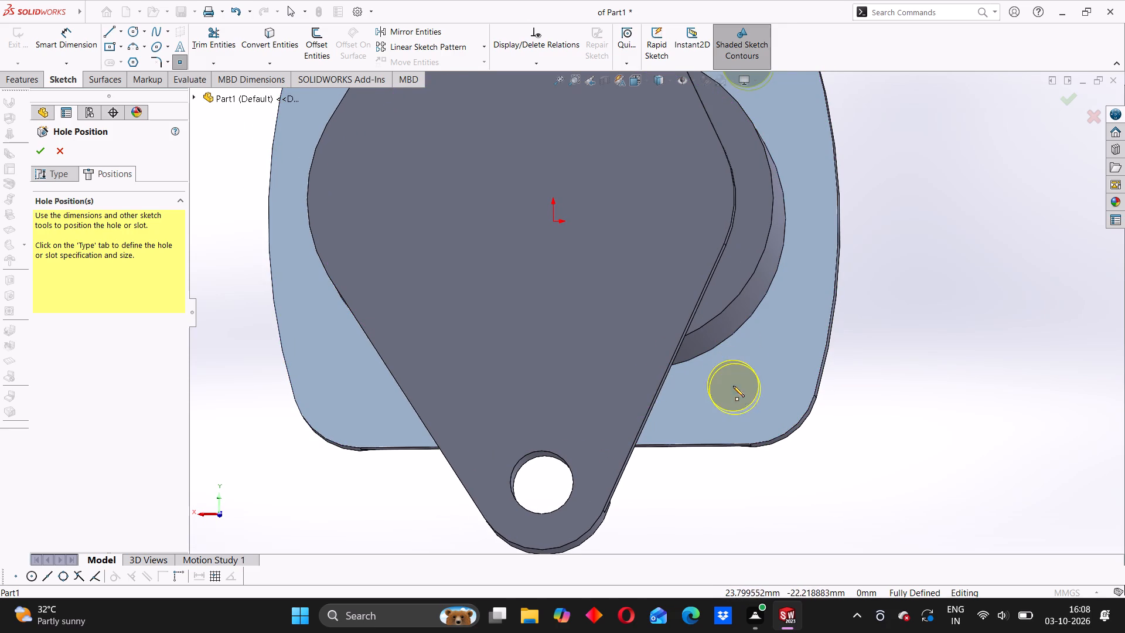
pyautogui.moveTo(743, 396); pyautogui.dragTo(749, 396, button='middle')
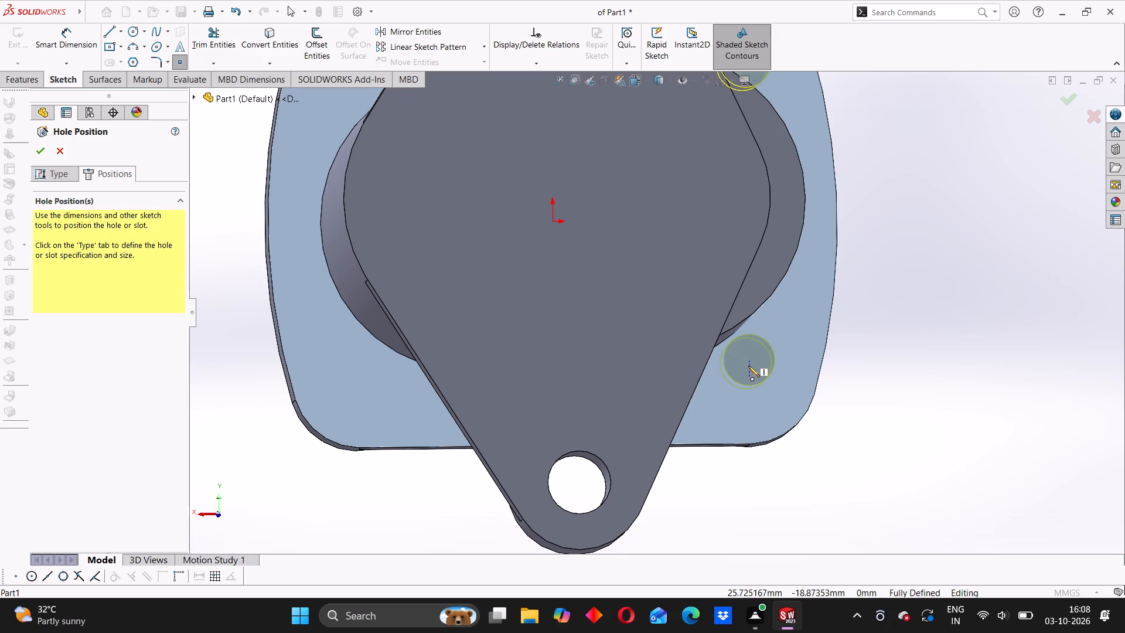
pyautogui.click(749, 376)
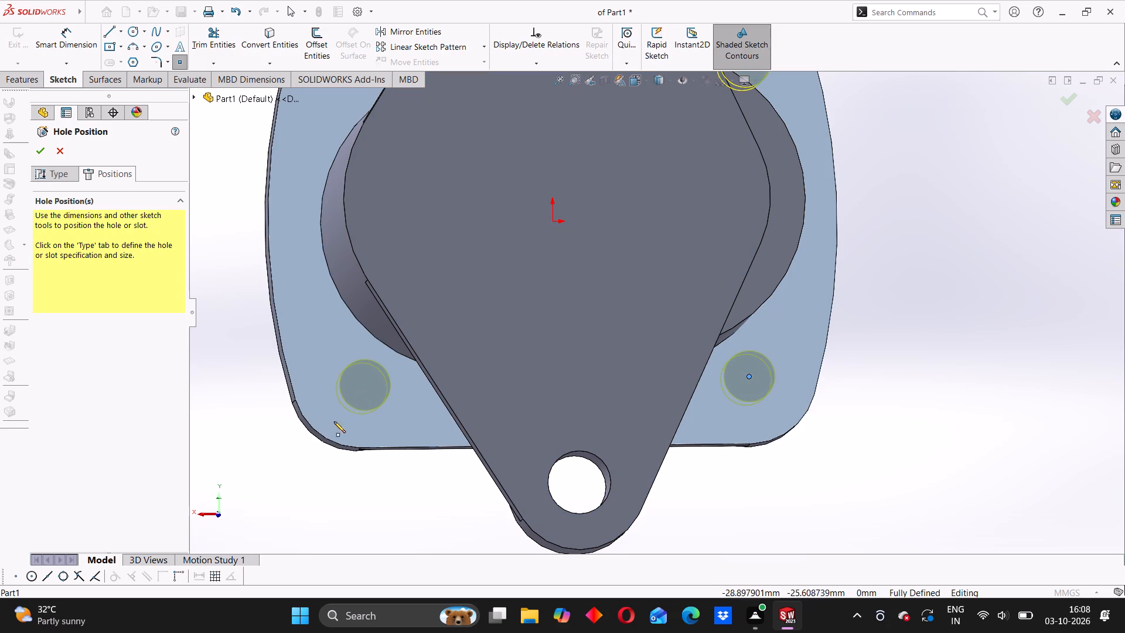
pyautogui.click(360, 379)
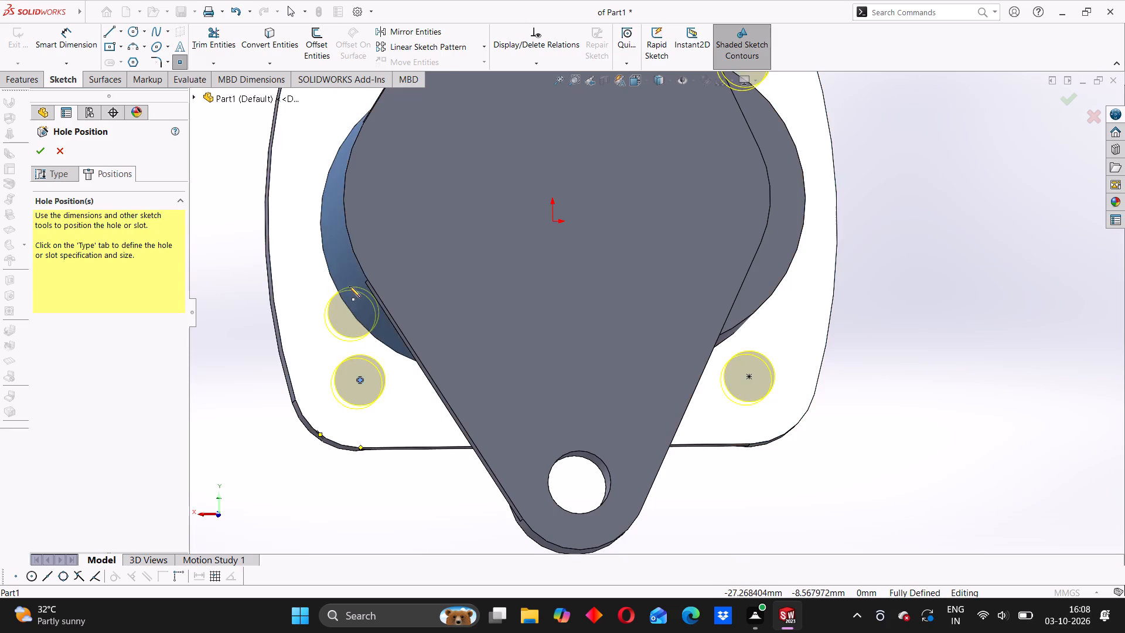
# Place the fourth M8 hole at the arc centre of the wide flange's remaining upper rounded corner and finish the tapped hole feature.
pyautogui.scroll(4, 349, 286)
pyautogui.scroll(-5, 511, 181)
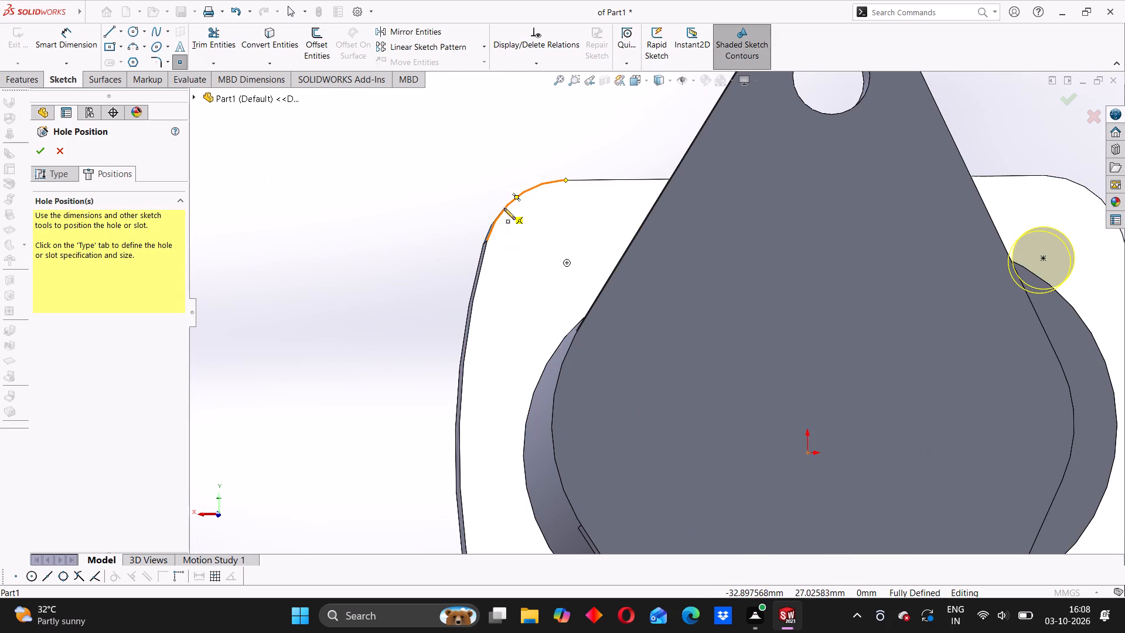
pyautogui.click(566, 262)
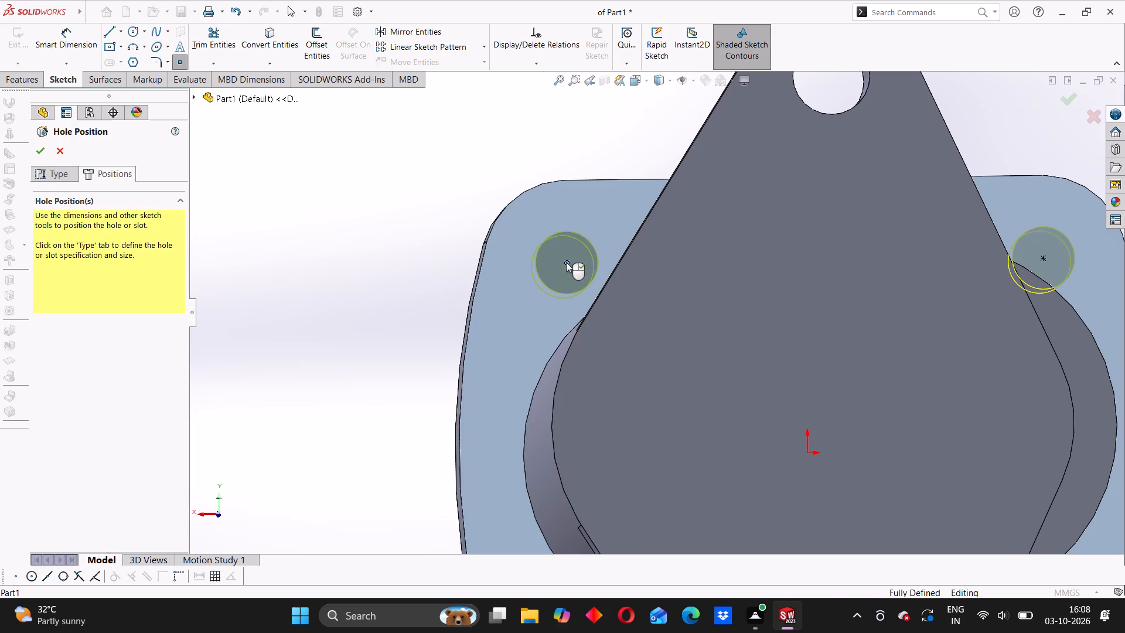
pyautogui.scroll(5, 804, 332)
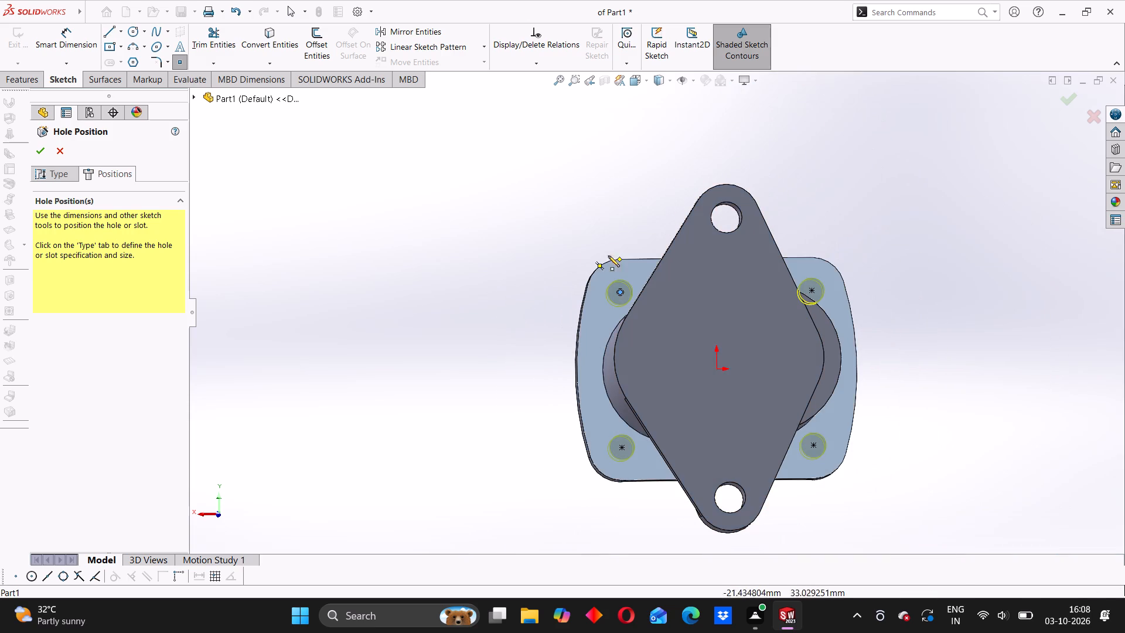
pyautogui.click(43, 152)
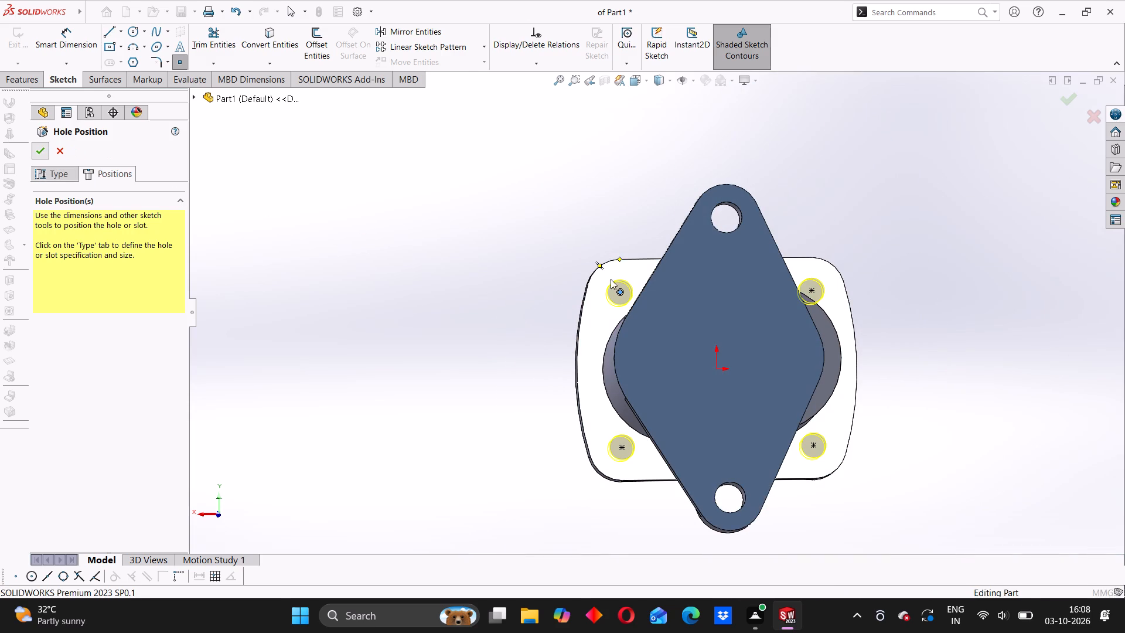
# Inspect the M8 tapped holes in the wide flange from several angles and up close.
pyautogui.moveTo(523, 354); pyautogui.dragTo(663, 331, button='middle')
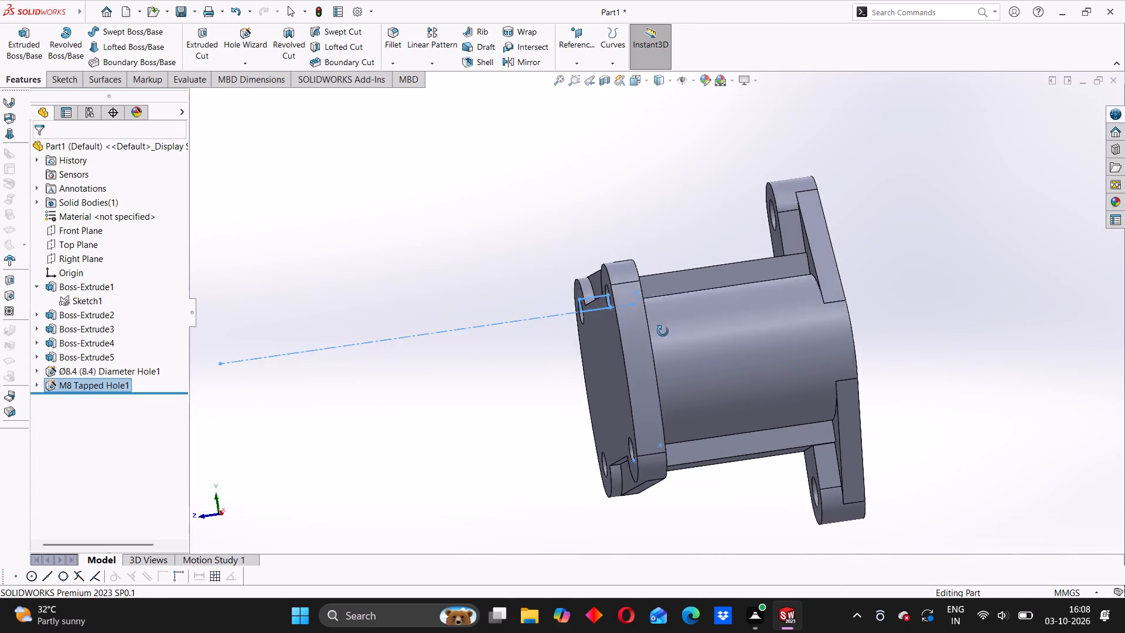
pyautogui.moveTo(663, 331); pyautogui.dragTo(512, 329, button='middle')
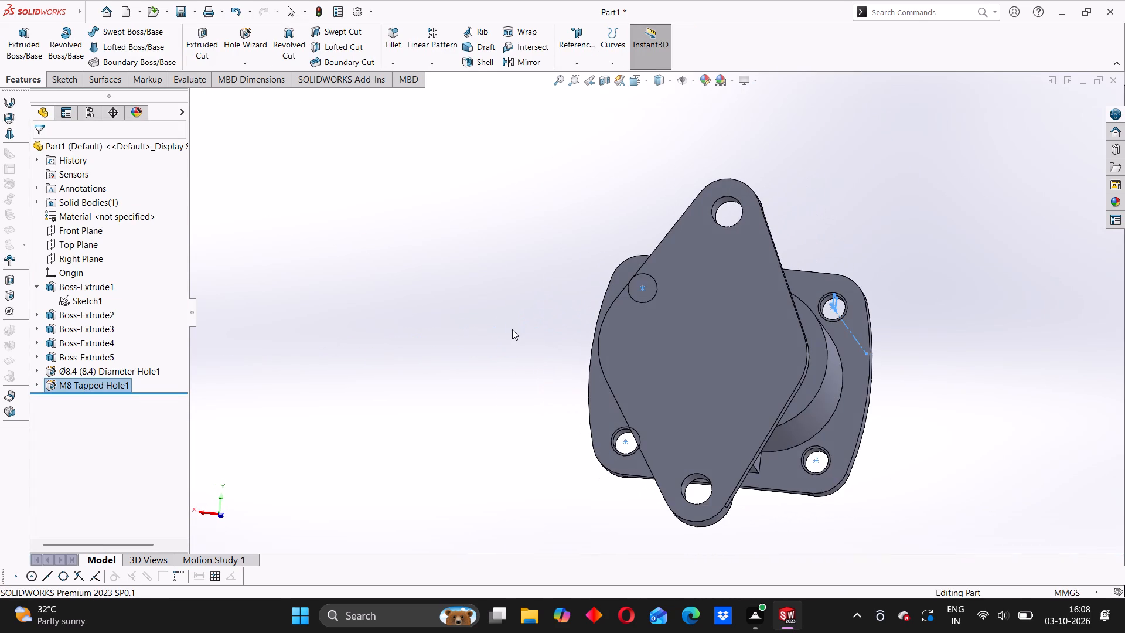
pyautogui.scroll(2, 512, 329)
pyautogui.scroll(-6, 769, 279)
pyautogui.moveTo(745, 350); pyautogui.dragTo(761, 357, button='middle')
pyautogui.scroll(-2, 779, 299)
pyautogui.moveTo(794, 341); pyautogui.dragTo(765, 339, button='middle')
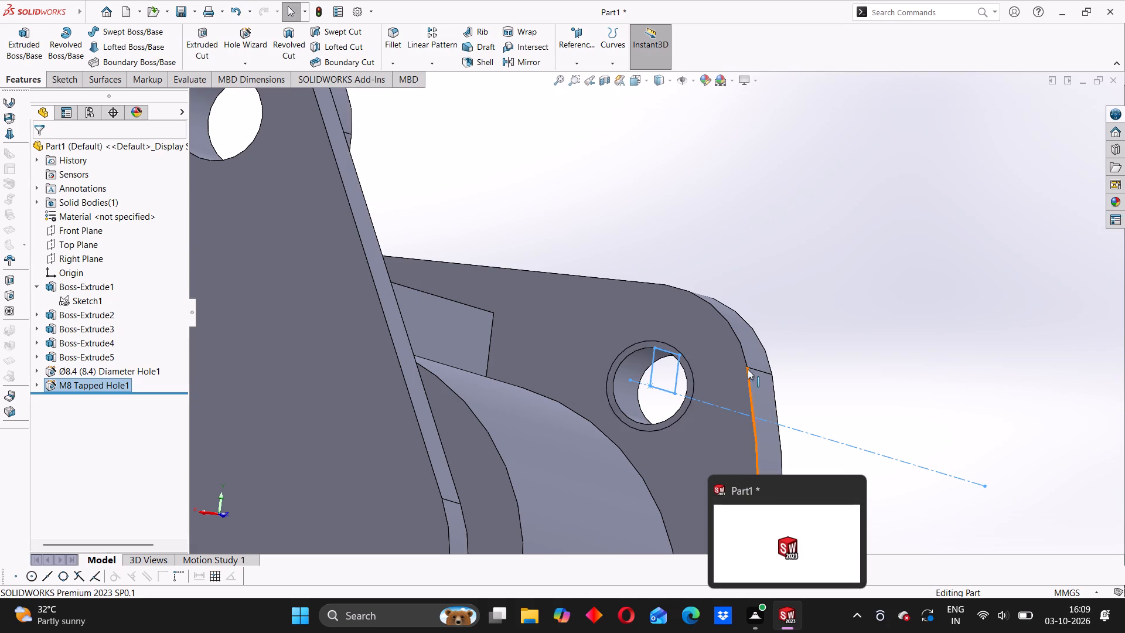
pyautogui.scroll(10, 685, 381)
pyautogui.scroll(-1, 683, 382)
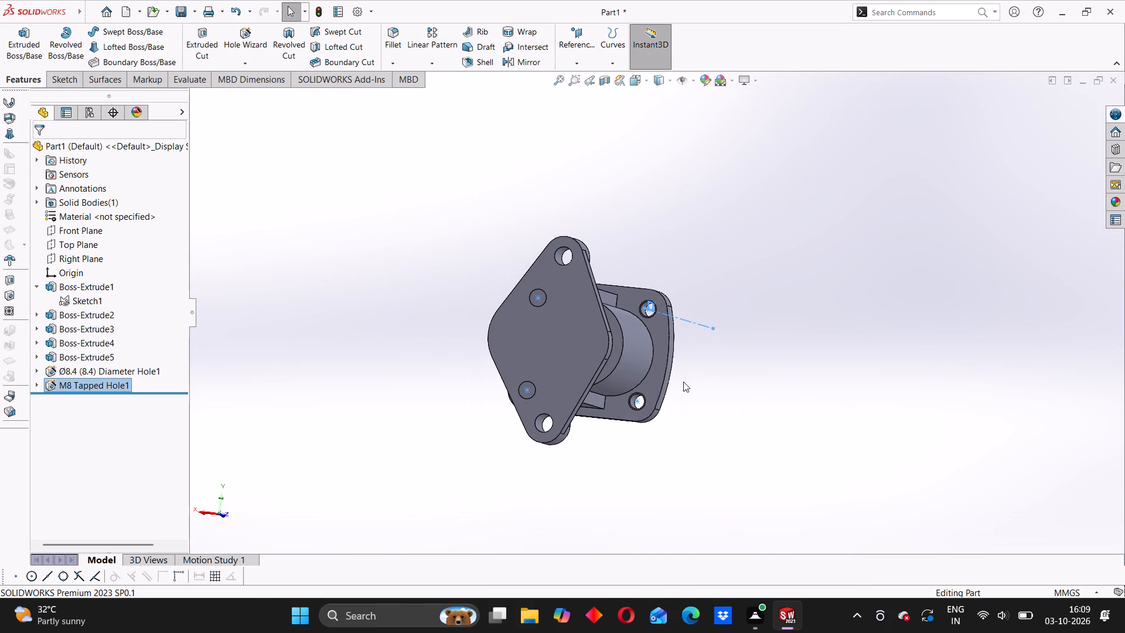
pyautogui.moveTo(468, 384); pyautogui.dragTo(534, 324, button='middle')
pyautogui.moveTo(500, 346); pyautogui.dragTo(468, 367, button='middle')
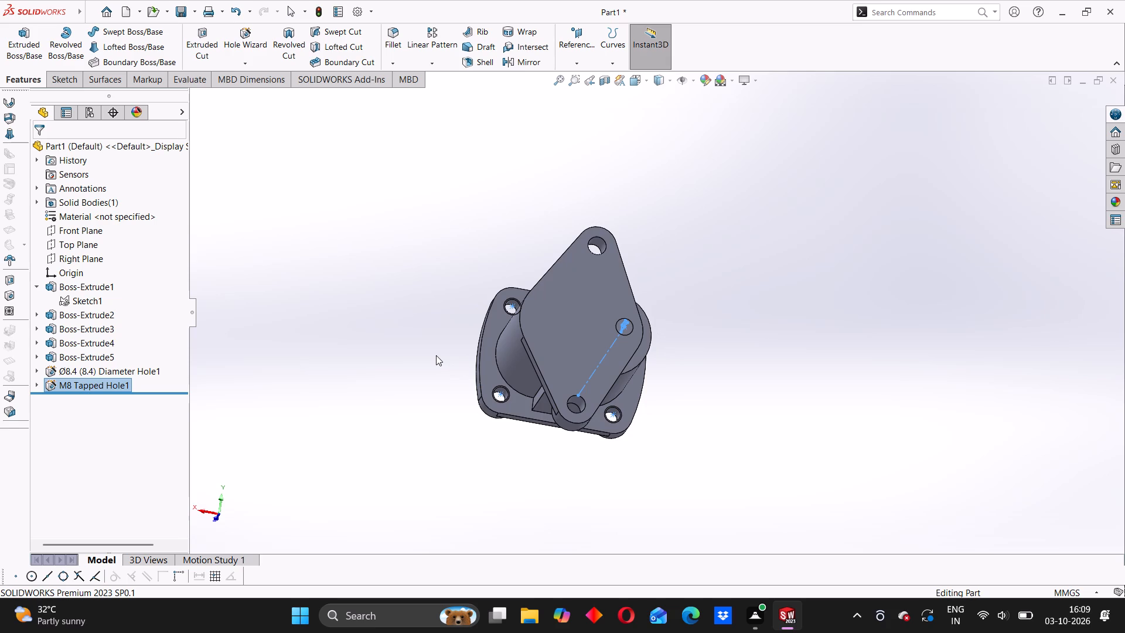
pyautogui.scroll(2, 436, 355)
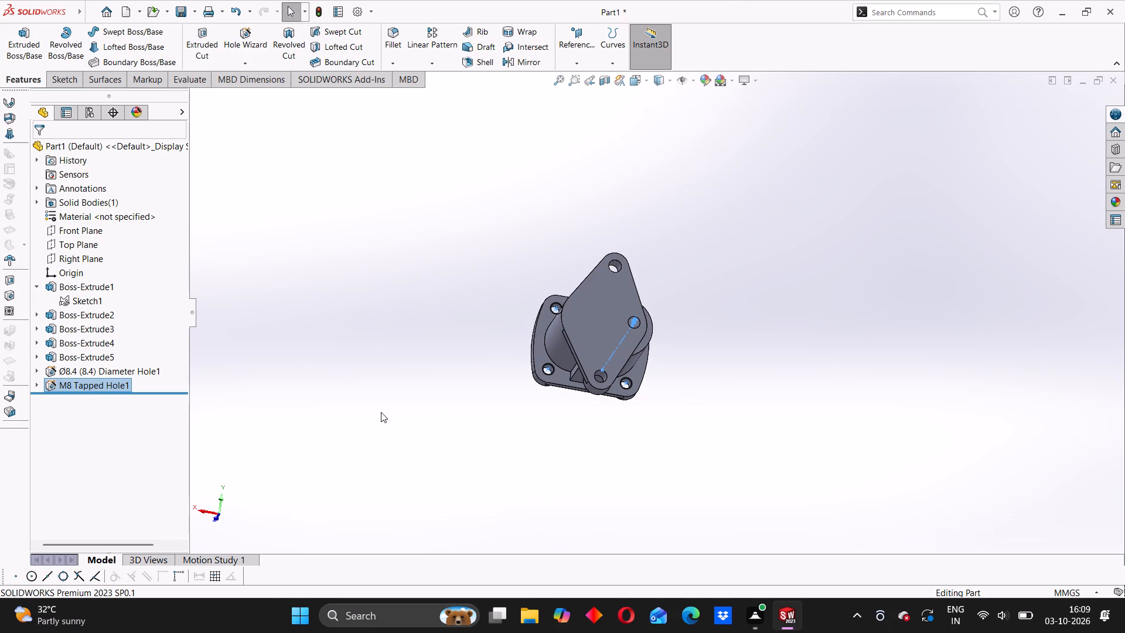
# Deselect the M8 tapped hole feature and closely examine the thread display of the hole at the wide flange's lower corner.
pyautogui.click(64, 389)
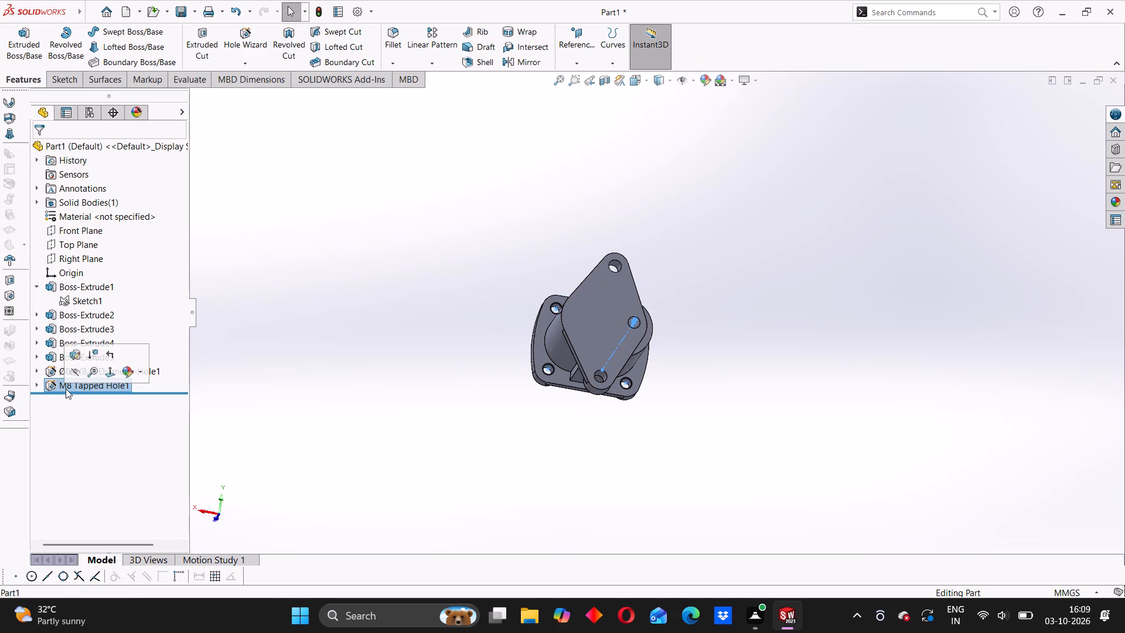
pyautogui.click(269, 403)
pyautogui.scroll(-6, 548, 339)
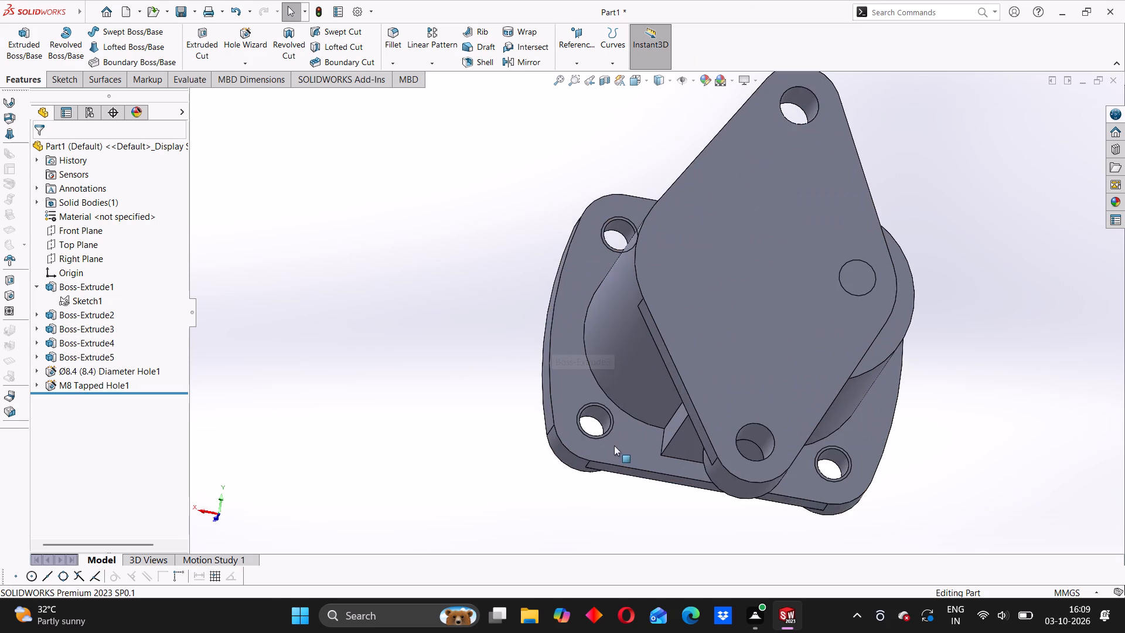
pyautogui.scroll(-3, 611, 458)
pyautogui.moveTo(591, 384); pyautogui.dragTo(571, 426, button='middle')
pyautogui.scroll(-2, 591, 390)
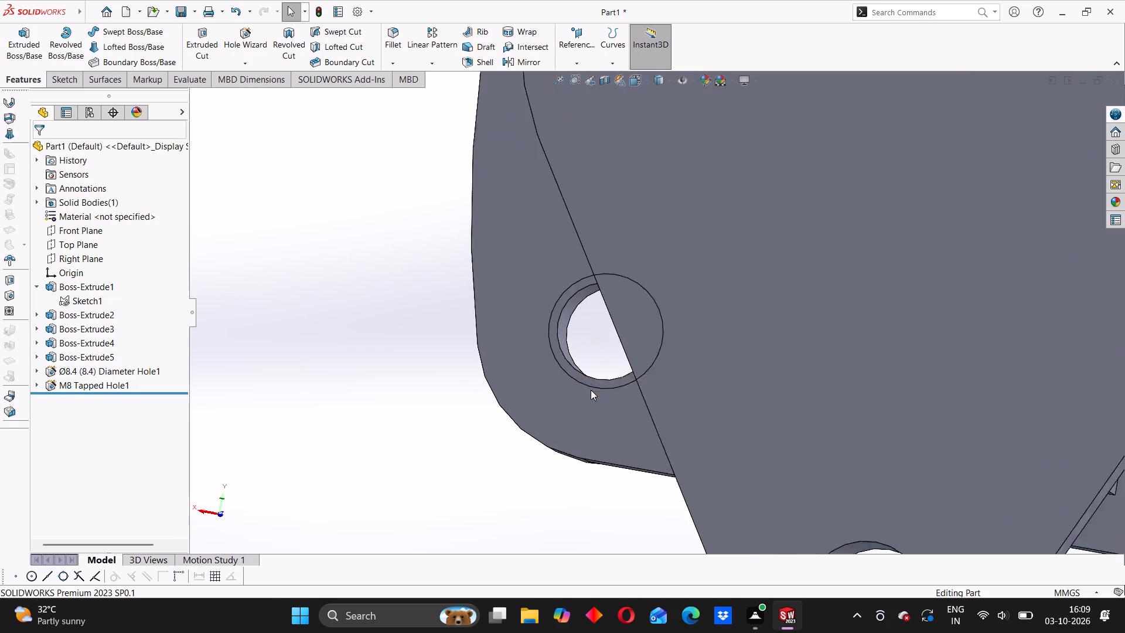
pyautogui.scroll(-4, 591, 390)
pyautogui.moveTo(558, 366); pyautogui.dragTo(596, 358, button='middle')
pyautogui.scroll(-3, 637, 245)
pyautogui.scroll(6, 655, 288)
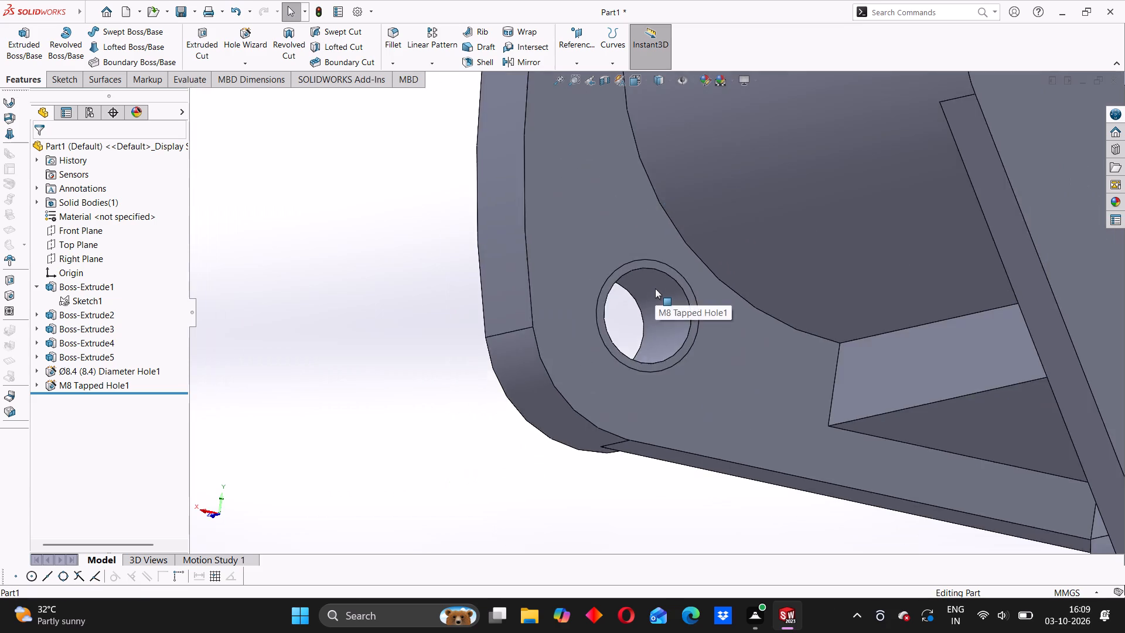
pyautogui.scroll(8, 655, 288)
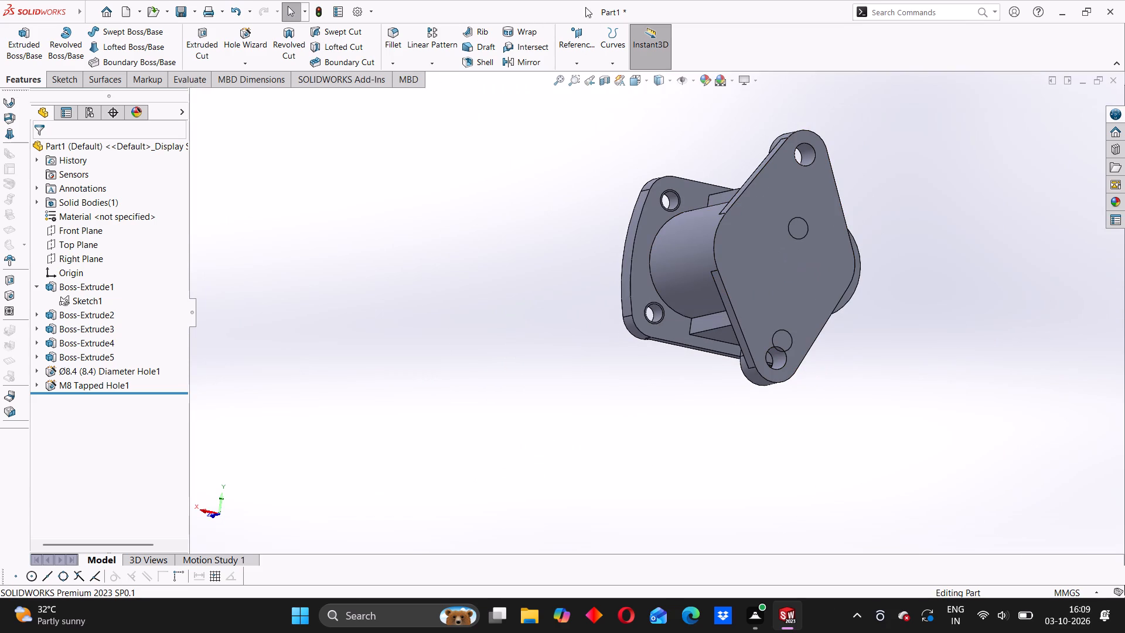
# Look through the System Options pages, including Display, Drawings, Sketch, Colors and Selection, for a relevant setting.
pyautogui.click(358, 14)
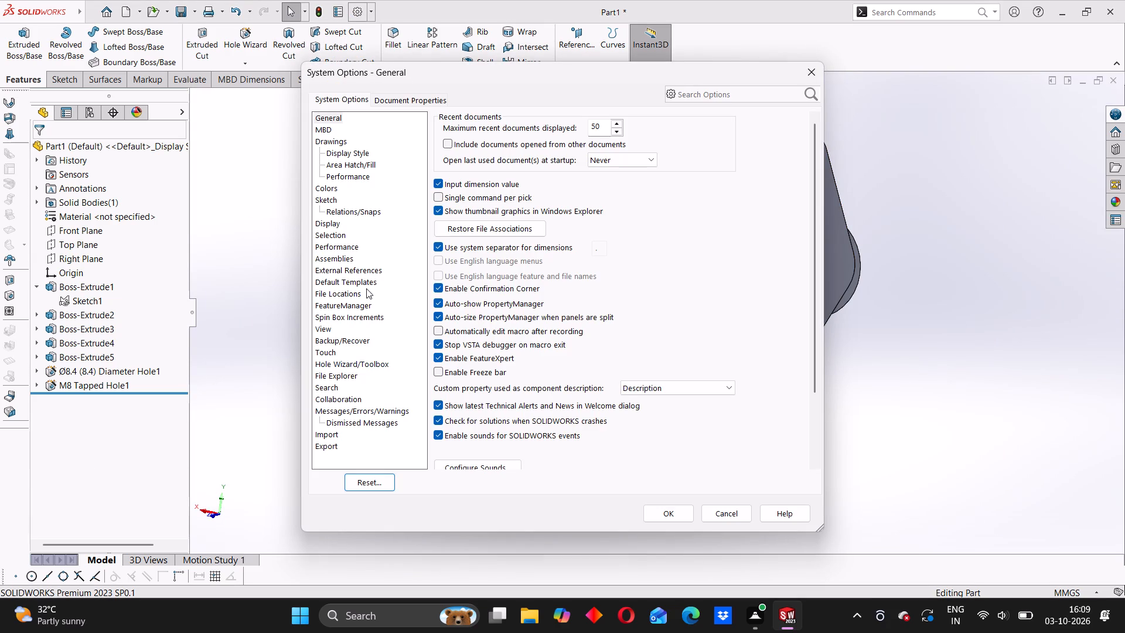
pyautogui.click(336, 278)
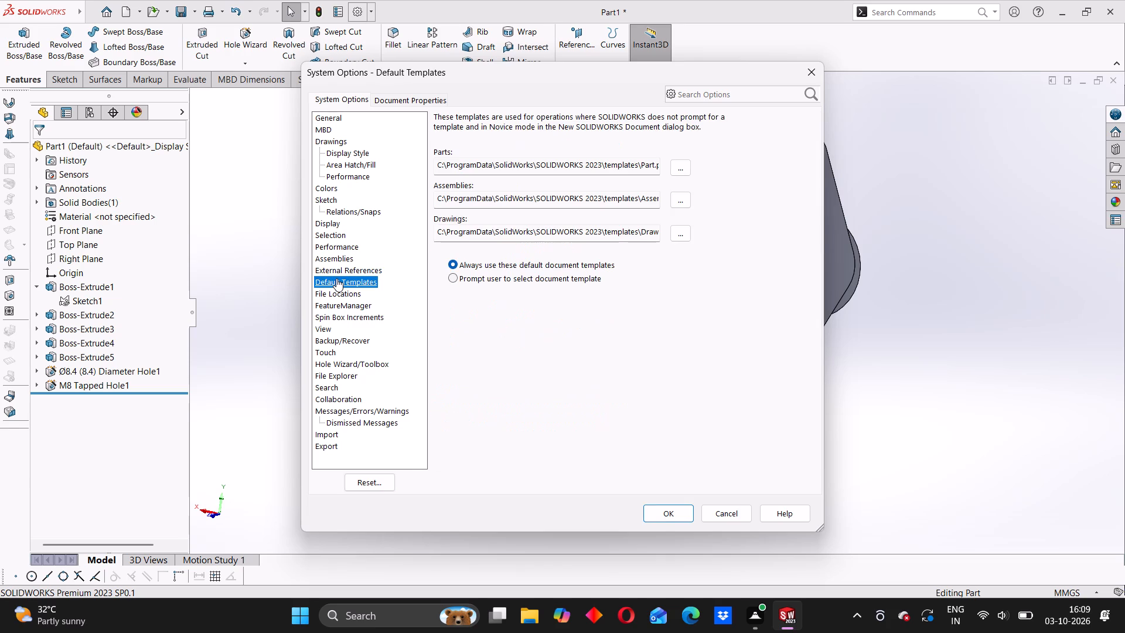
pyautogui.click(342, 268)
pyautogui.click(335, 289)
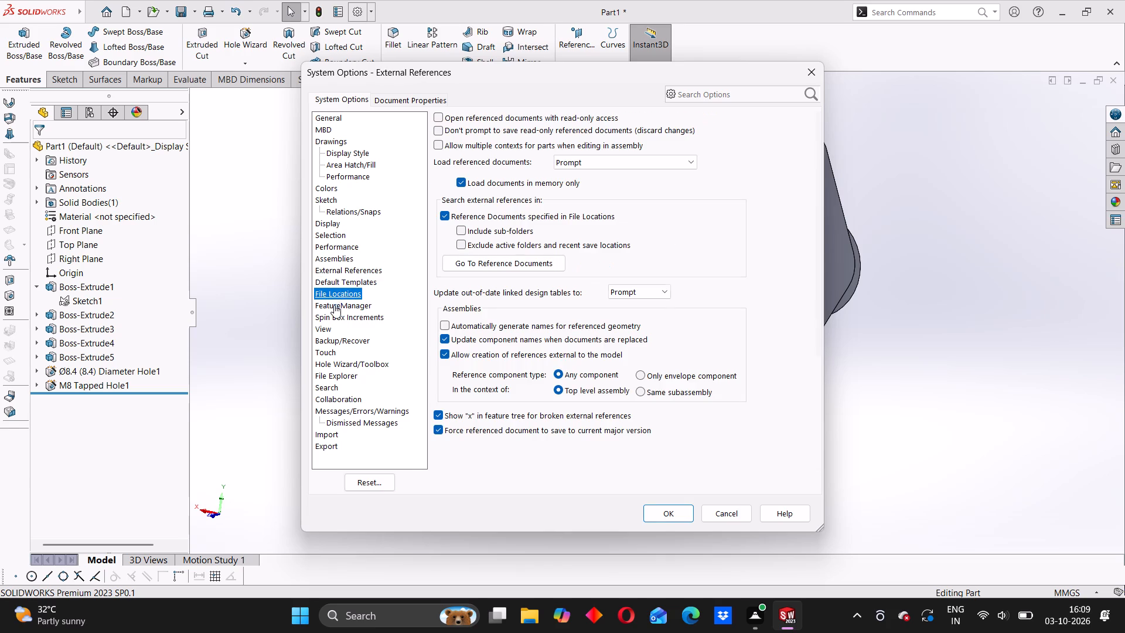
pyautogui.click(333, 305)
pyautogui.click(340, 316)
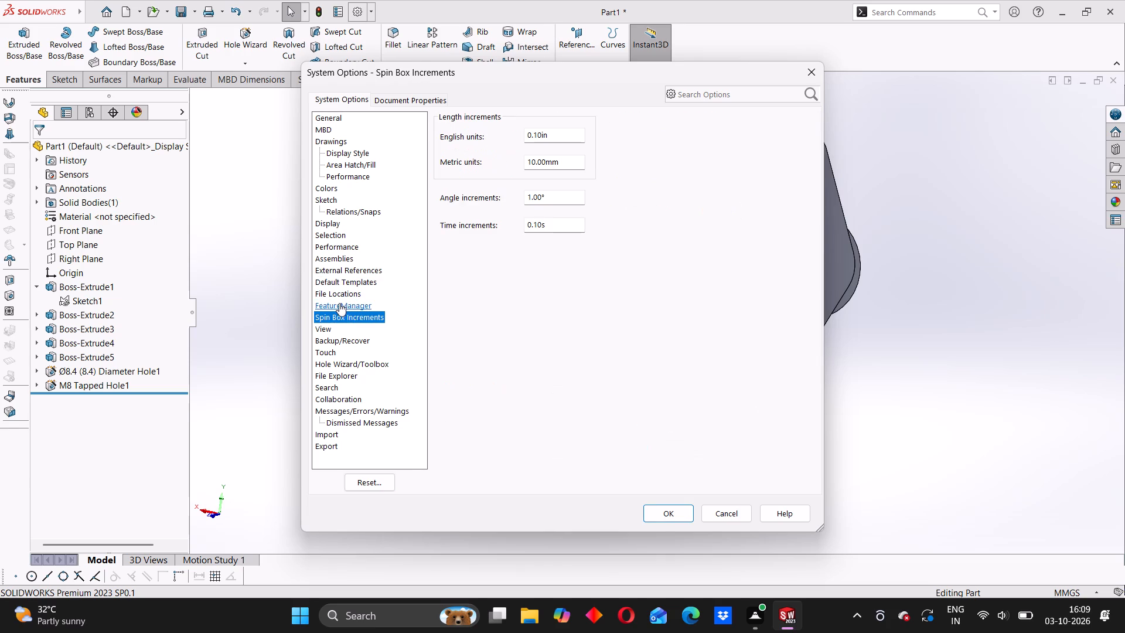
pyautogui.click(333, 258)
pyautogui.click(336, 269)
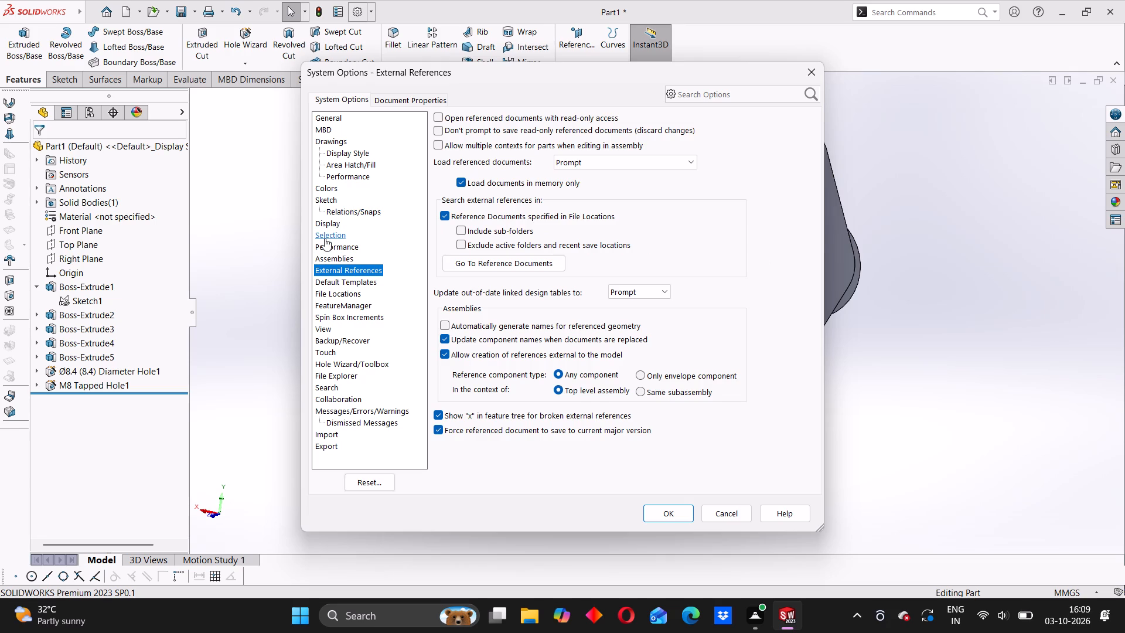
pyautogui.click(332, 321)
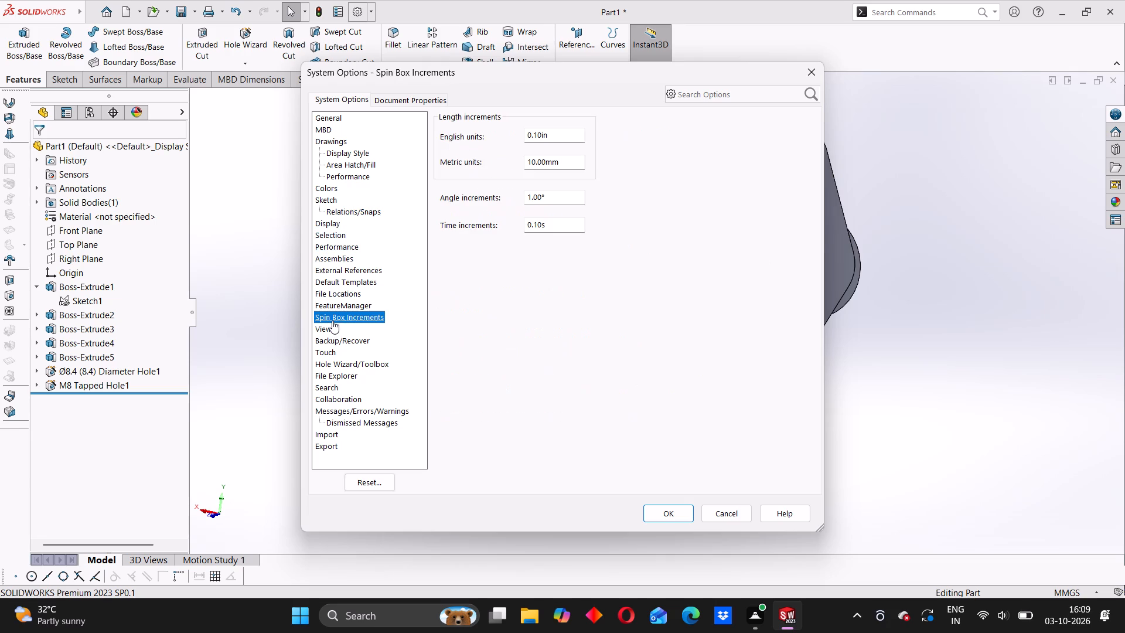
pyautogui.click(330, 341)
pyautogui.click(325, 361)
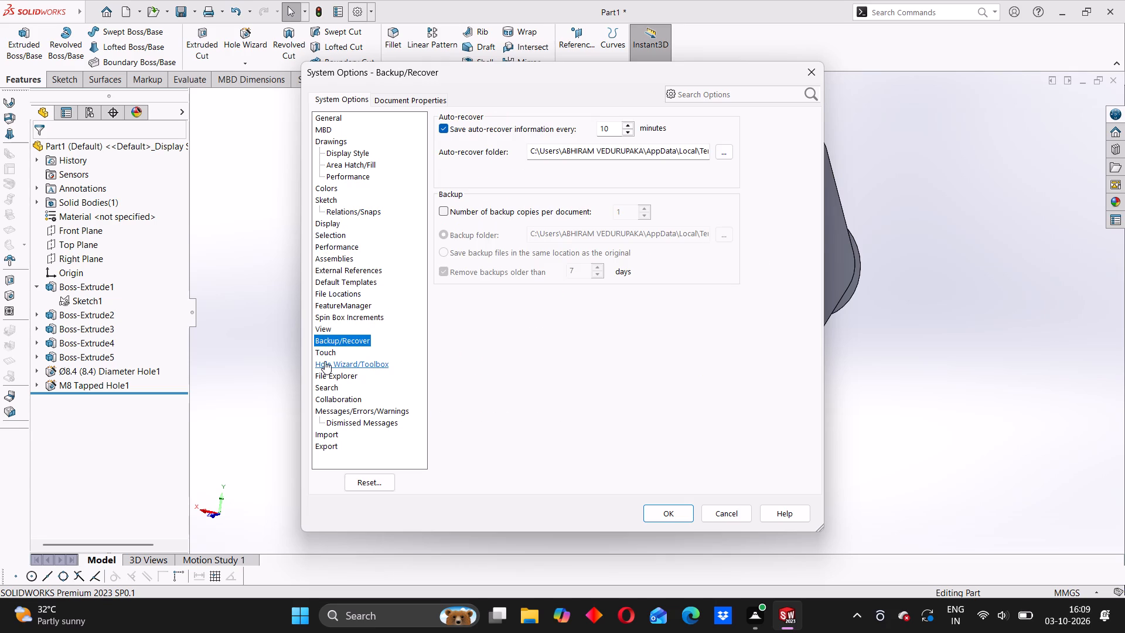
pyautogui.click(321, 350)
pyautogui.click(324, 339)
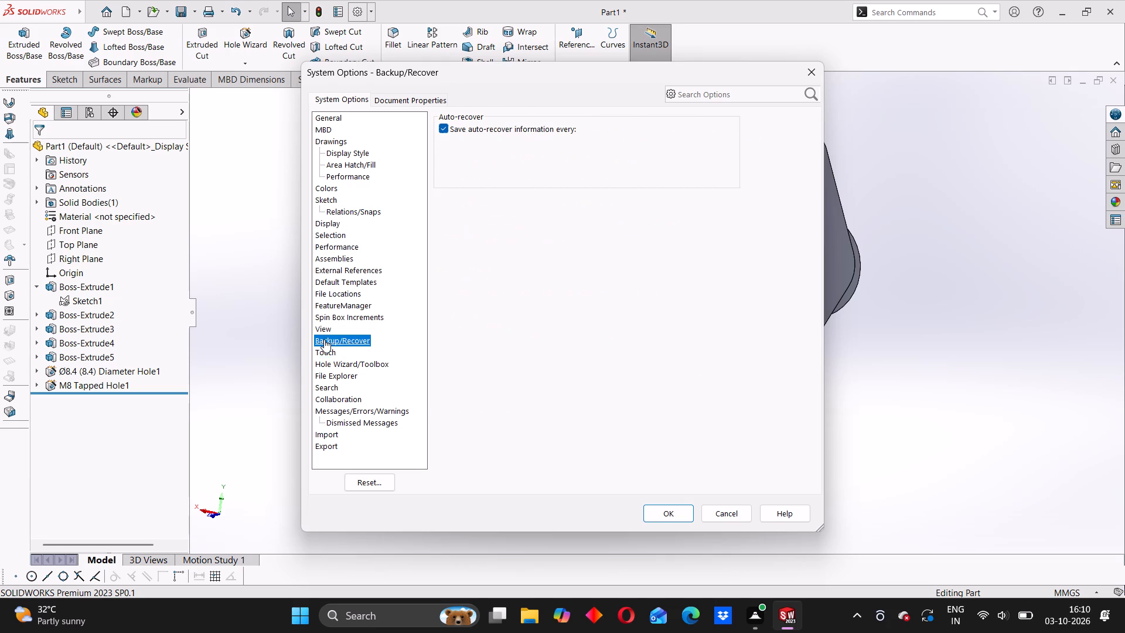
pyautogui.click(333, 376)
pyautogui.click(331, 384)
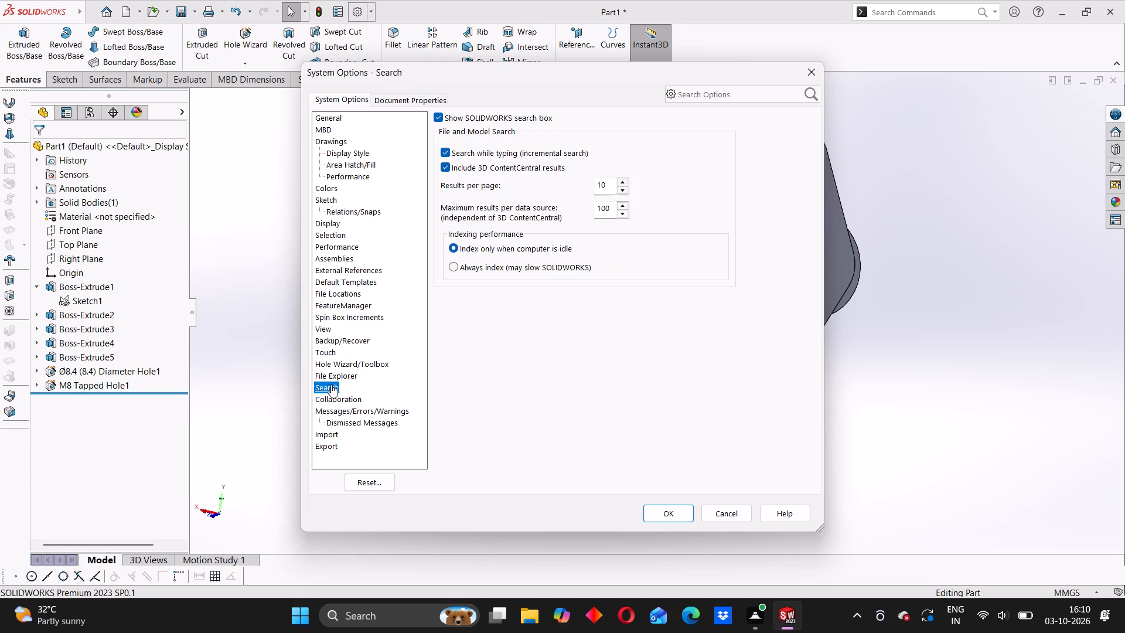
pyautogui.click(329, 399)
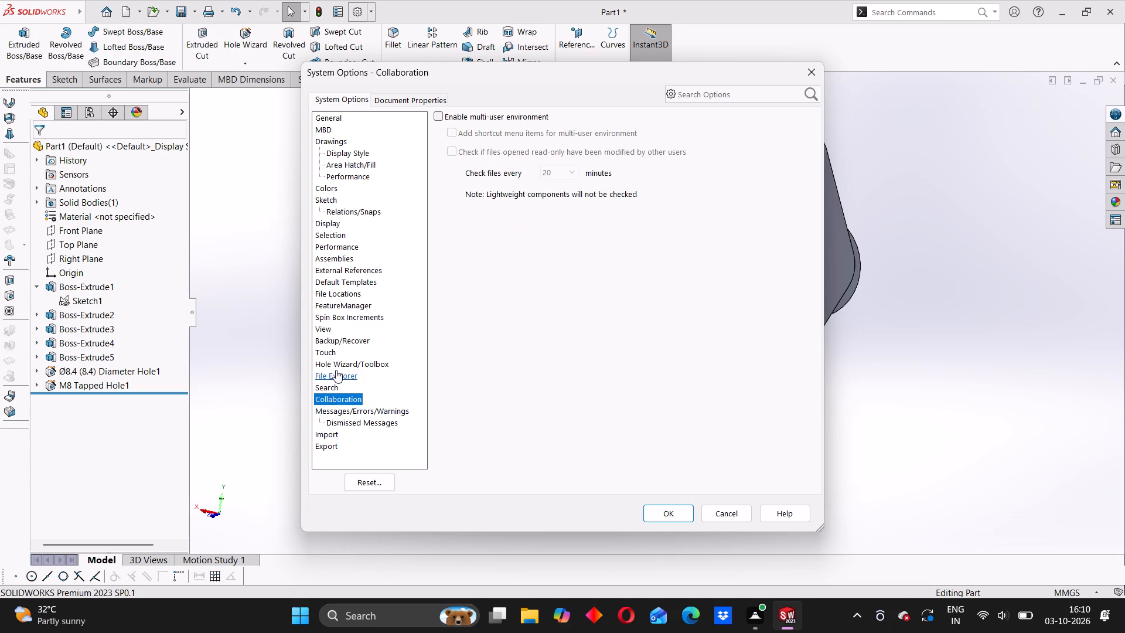
pyautogui.click(329, 328)
pyautogui.click(328, 315)
pyautogui.click(327, 308)
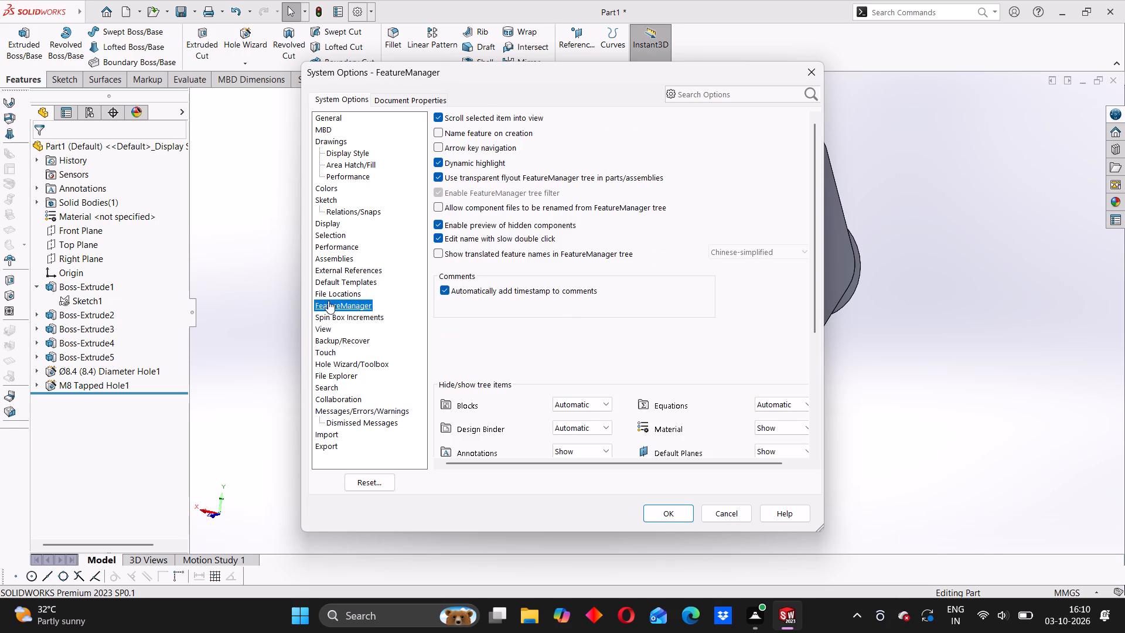
pyautogui.click(329, 291)
pyautogui.click(336, 278)
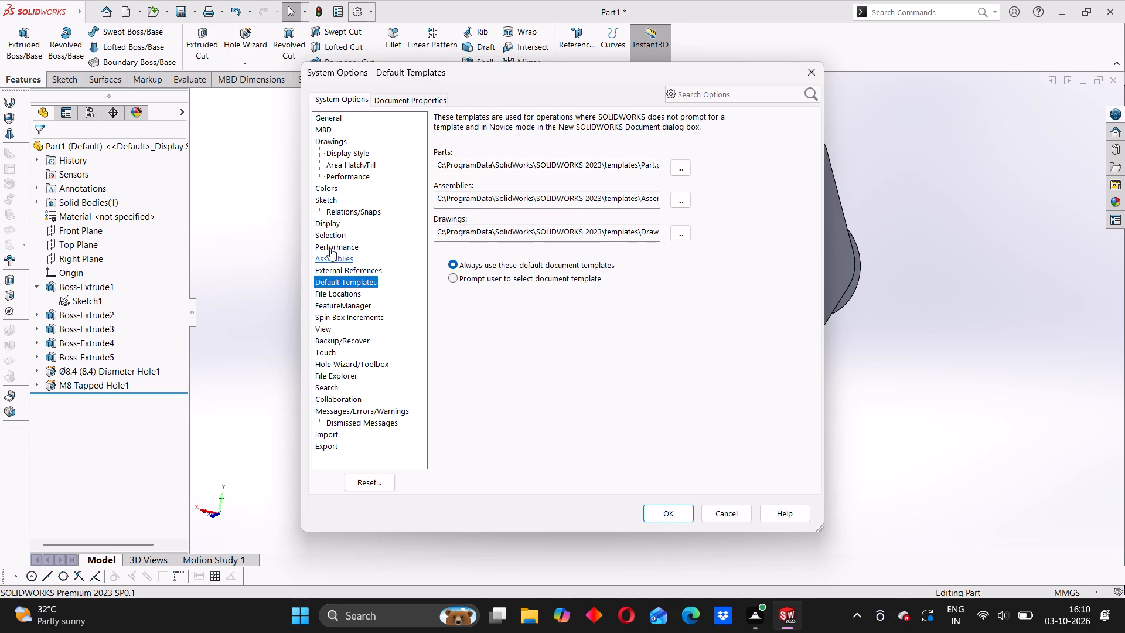
pyautogui.click(332, 230)
pyautogui.click(331, 223)
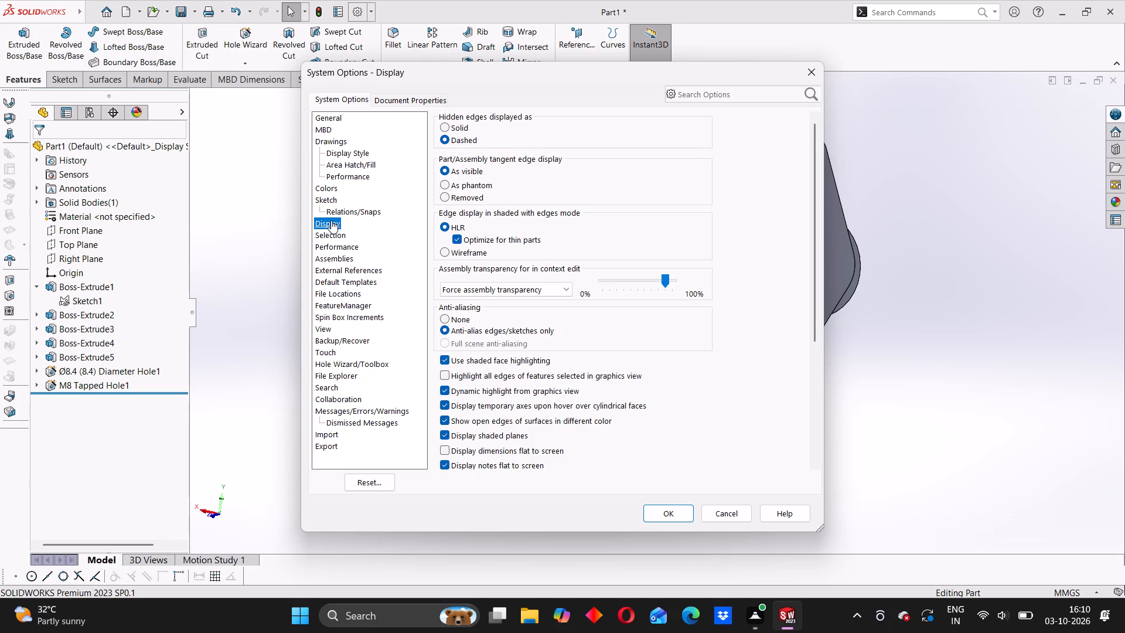
pyautogui.click(333, 141)
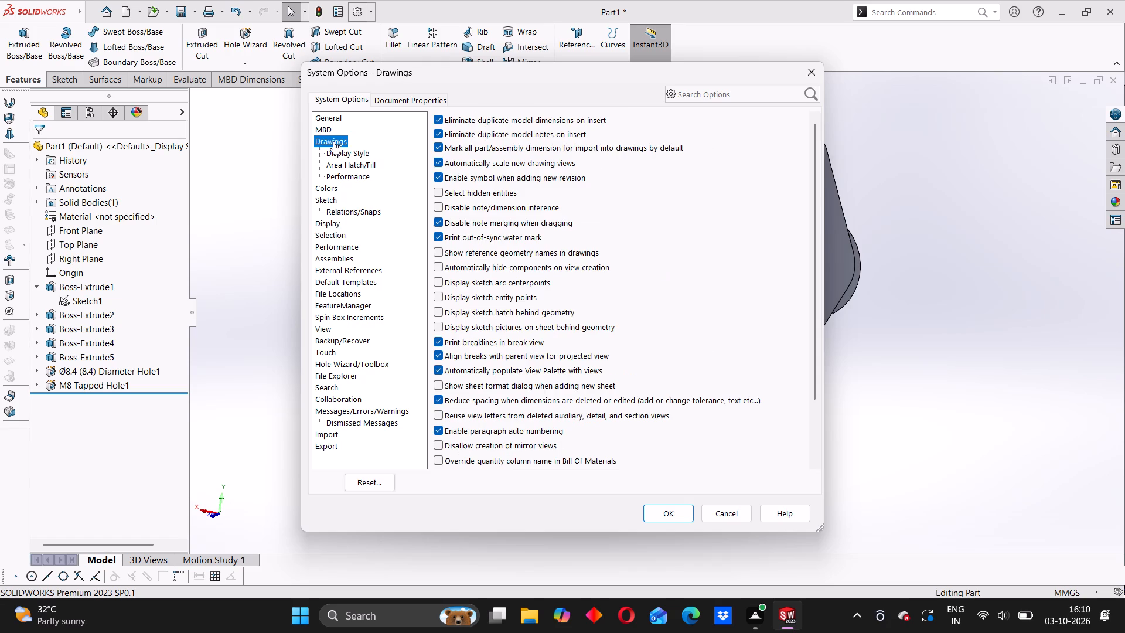
pyautogui.click(325, 131)
pyautogui.click(319, 200)
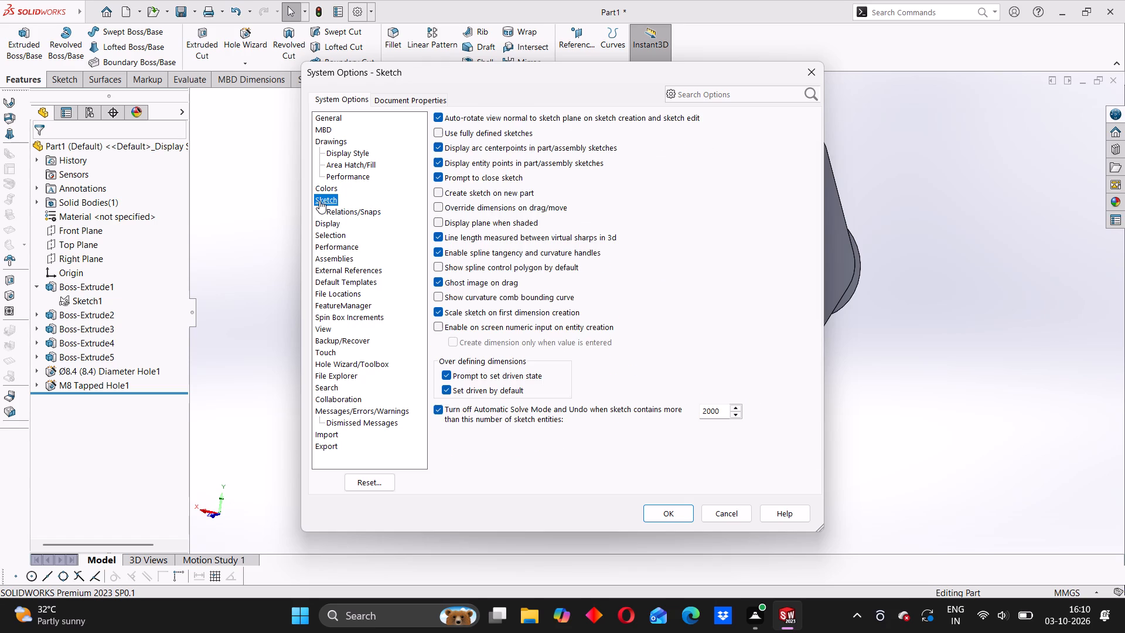
pyautogui.click(336, 208)
pyautogui.click(326, 185)
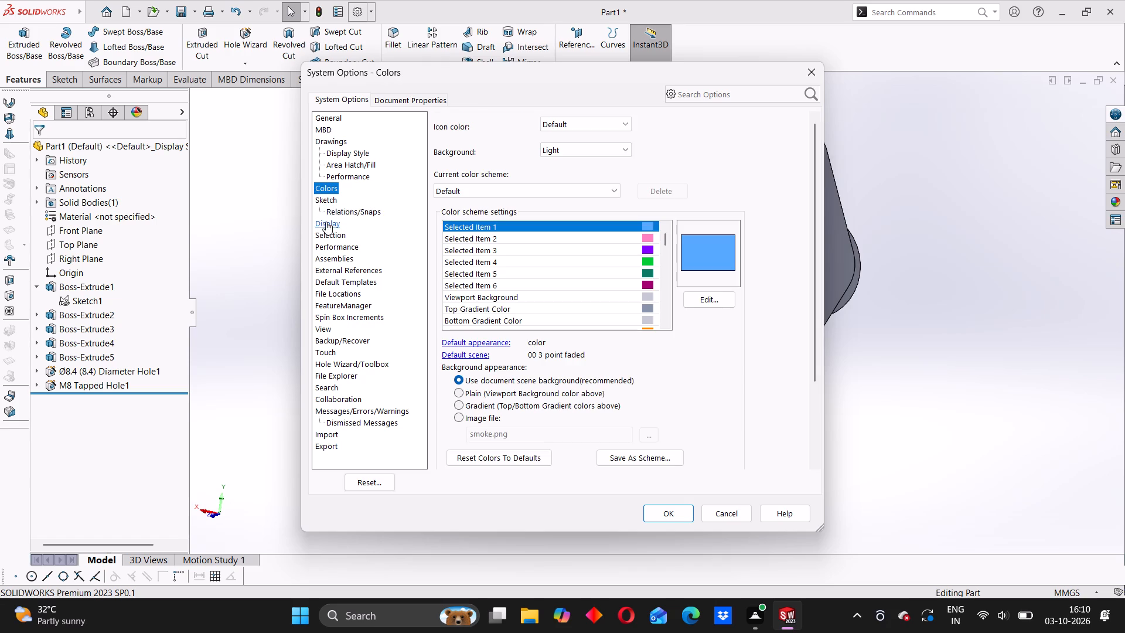
pyautogui.click(324, 236)
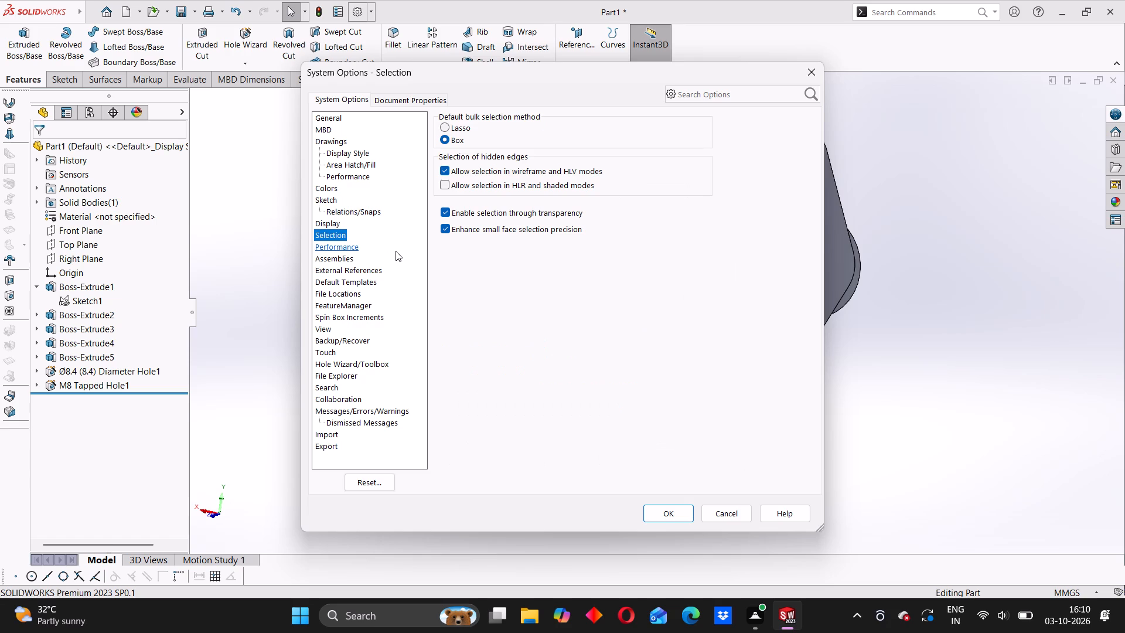
# Look through the Document Properties pages and enable shaded cosmetic threads in the Detailing display filter.
pyautogui.click(408, 108)
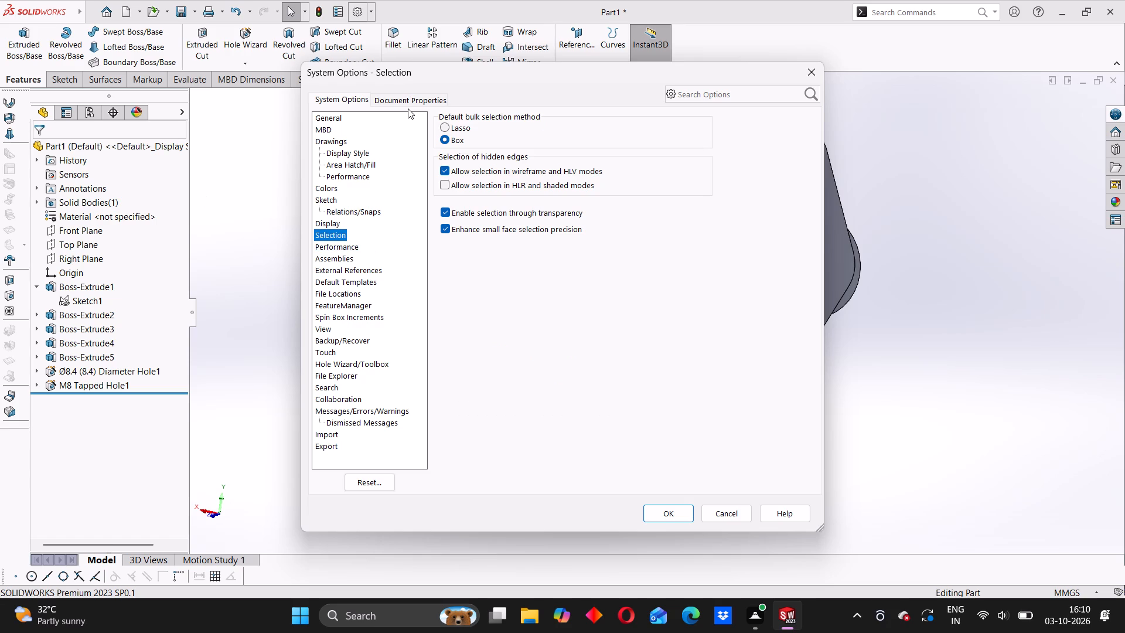
pyautogui.click(411, 103)
pyautogui.click(328, 212)
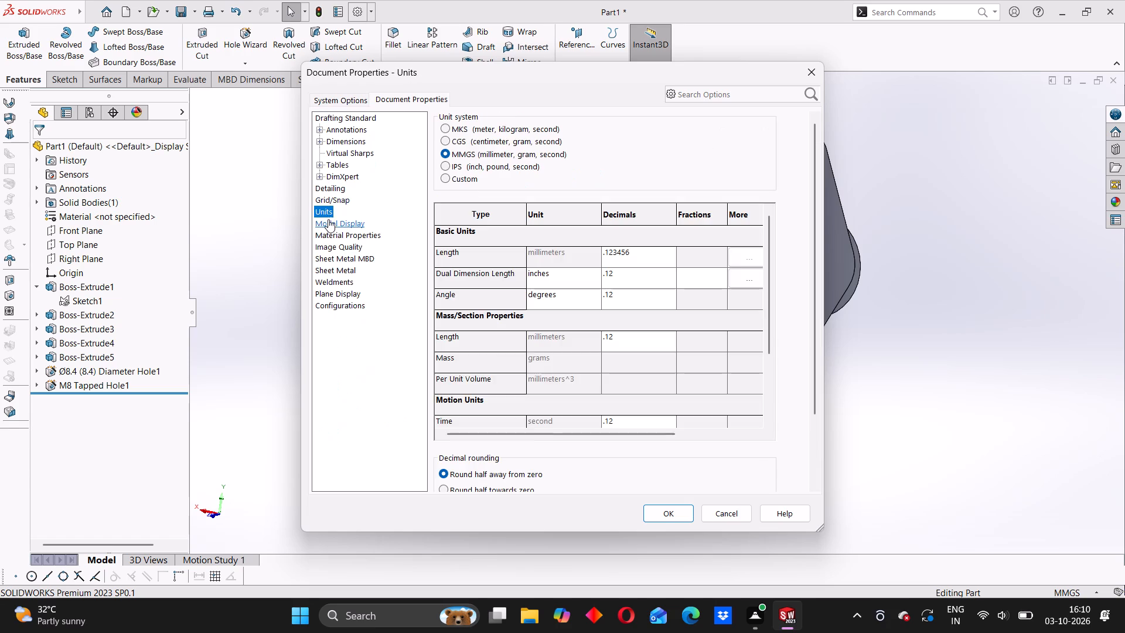
pyautogui.click(328, 223)
pyautogui.click(346, 237)
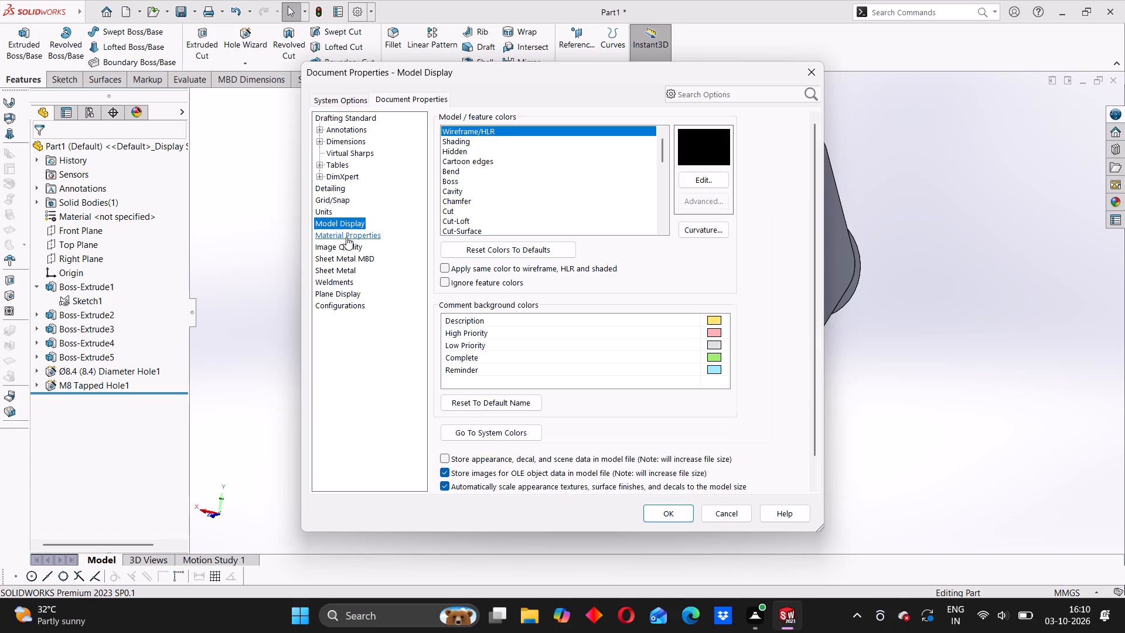
pyautogui.click(342, 249)
pyautogui.click(341, 257)
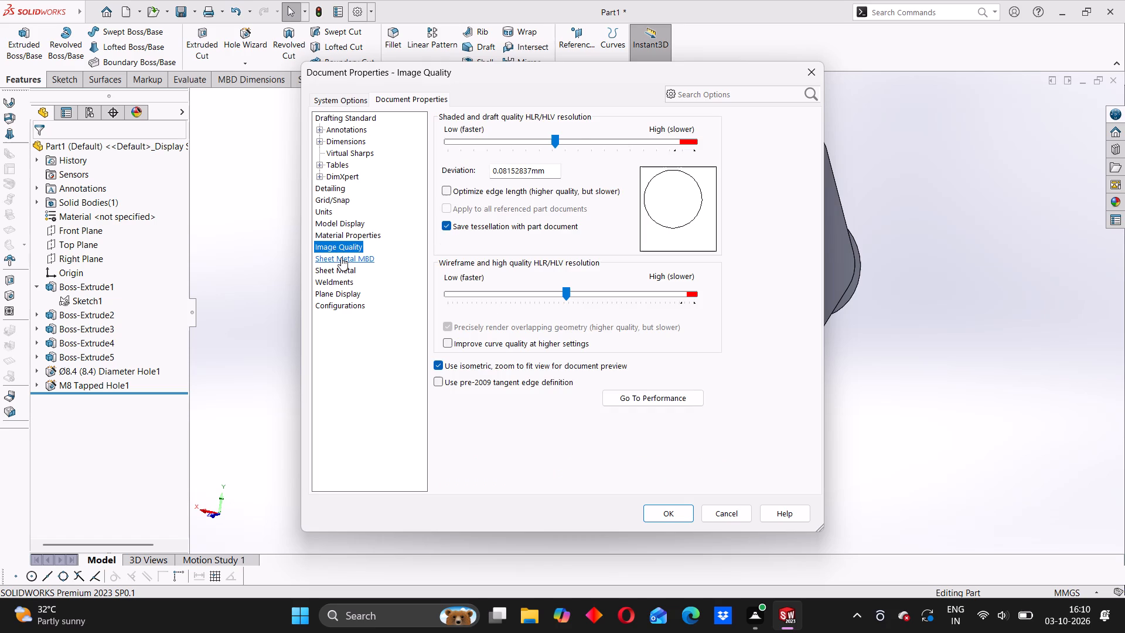
pyautogui.click(338, 272)
pyautogui.click(336, 283)
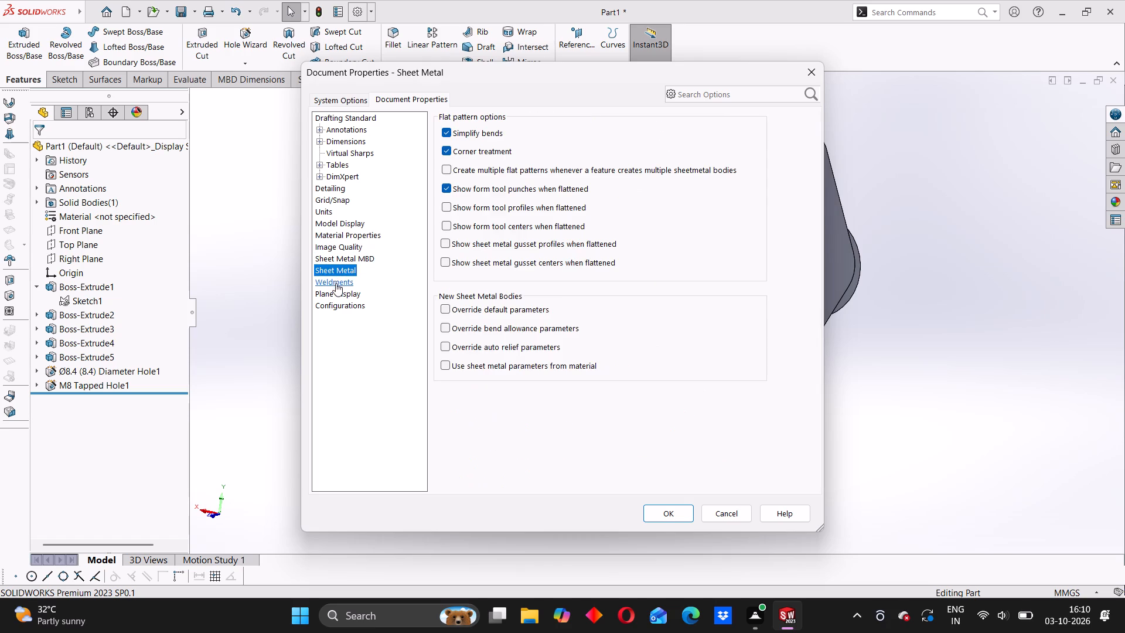
pyautogui.click(334, 297)
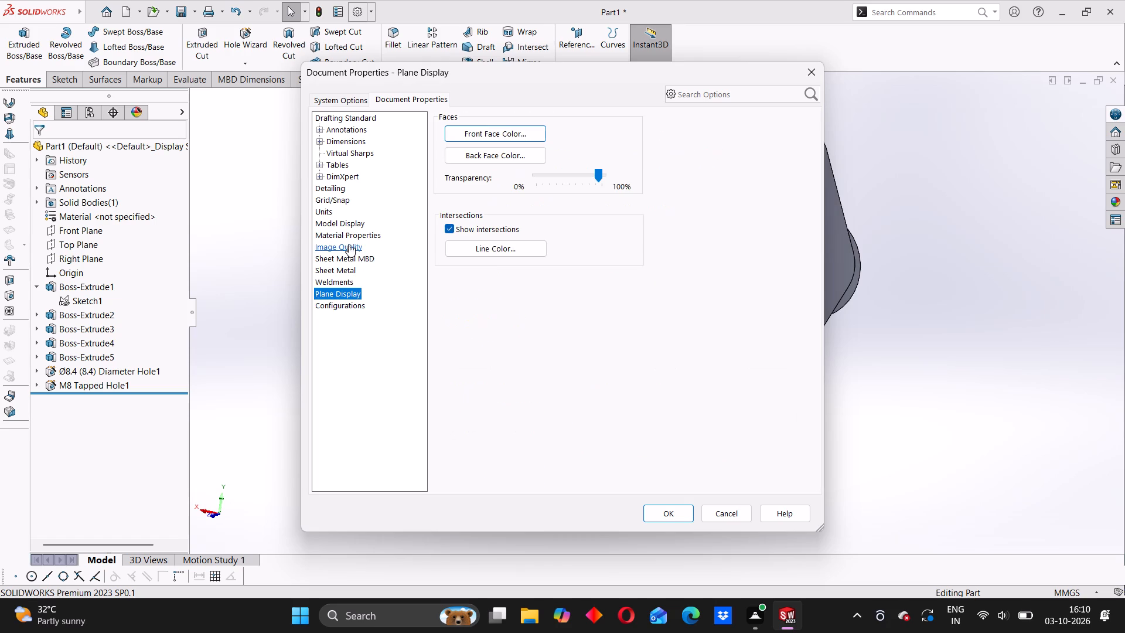
pyautogui.click(334, 200)
pyautogui.click(334, 187)
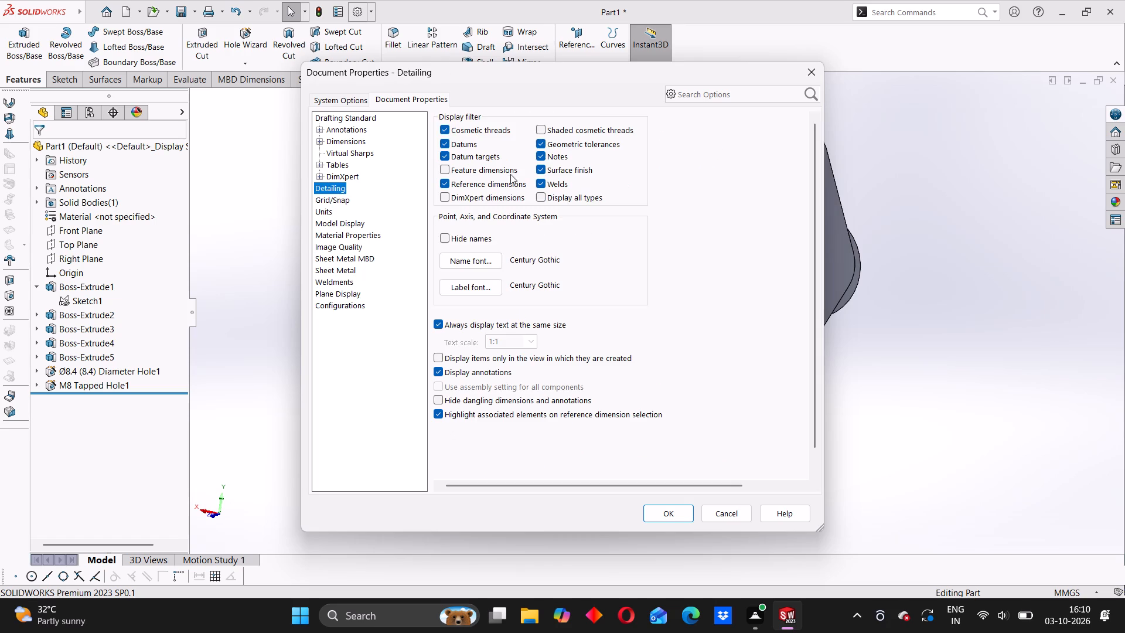
pyautogui.click(544, 131)
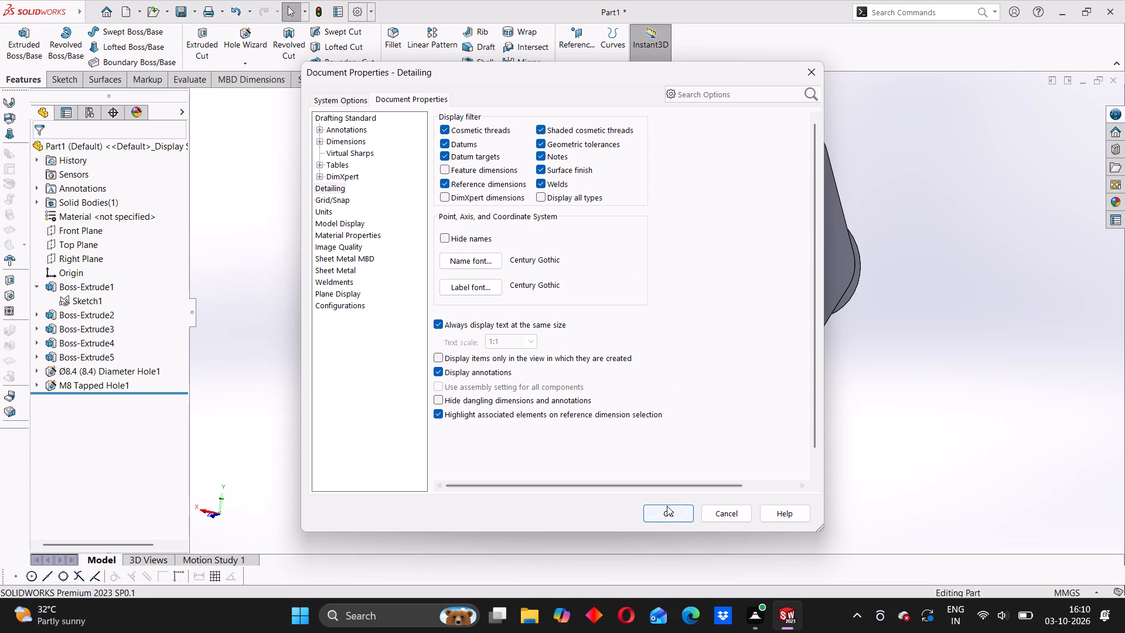
pyautogui.click(670, 511)
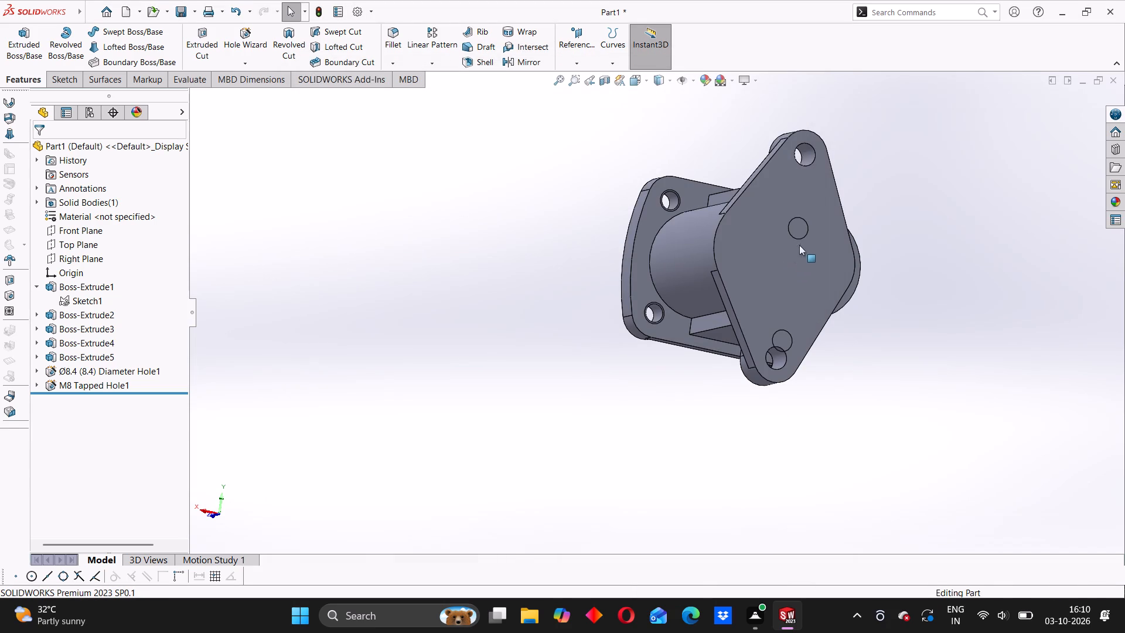
# Examine the whole part from several angles to check the thread display of the M8 holes in the wide flange.
pyautogui.moveTo(638, 249); pyautogui.dragTo(700, 299, button='middle')
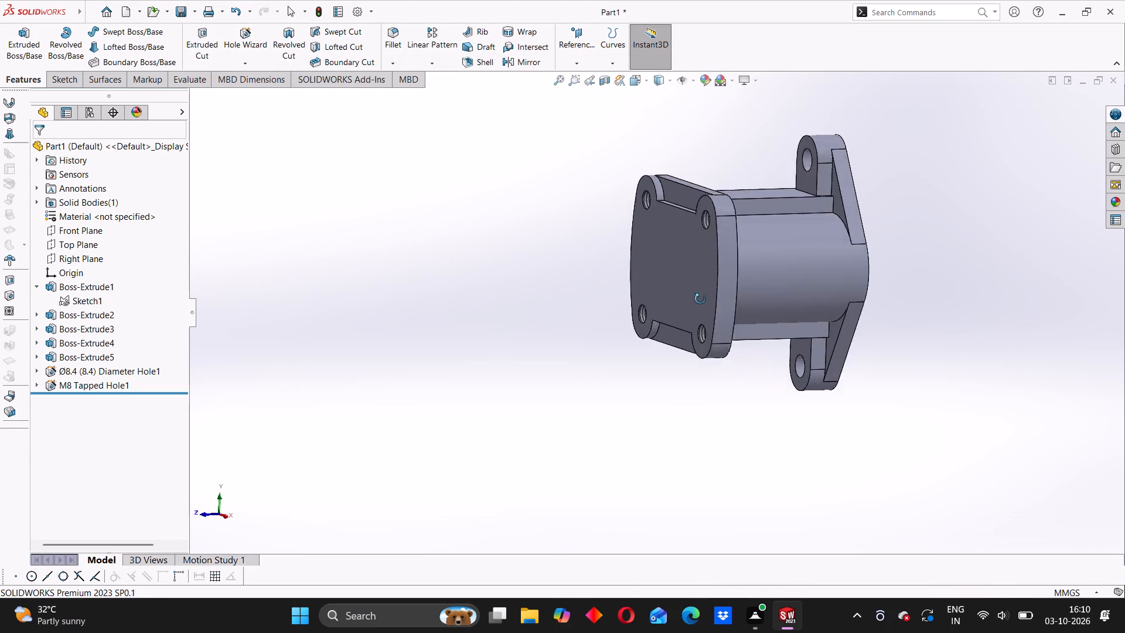
pyautogui.moveTo(700, 299); pyautogui.dragTo(518, 301, button='middle')
pyautogui.scroll(-6, 805, 202)
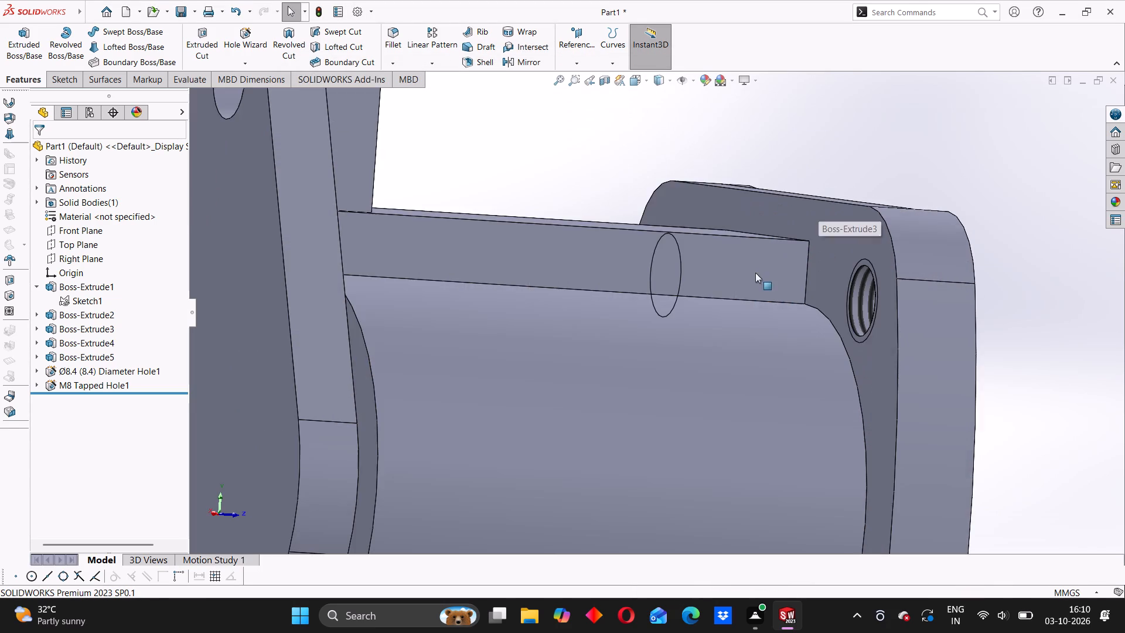
pyautogui.moveTo(754, 275); pyautogui.dragTo(837, 318, button='middle')
pyautogui.scroll(7, 837, 318)
pyautogui.scroll(3, 648, 397)
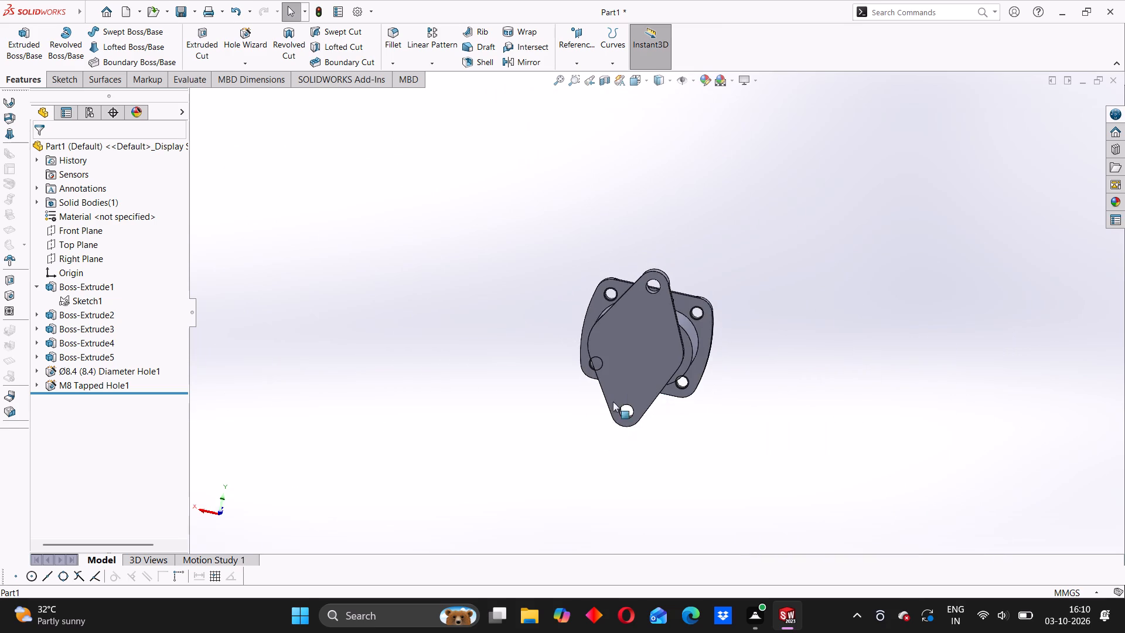
pyautogui.moveTo(601, 409); pyautogui.dragTo(626, 363, button='middle')
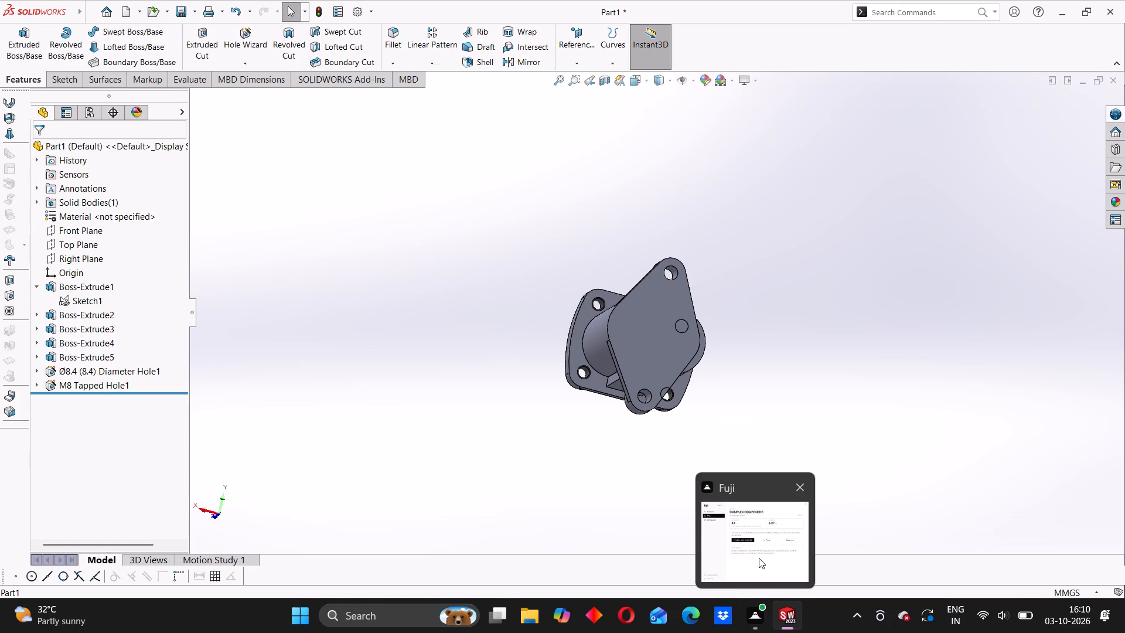
pyautogui.scroll(-2, 632, 339)
pyautogui.scroll(2, 656, 355)
pyautogui.moveTo(729, 426); pyautogui.dragTo(678, 386, button='middle')
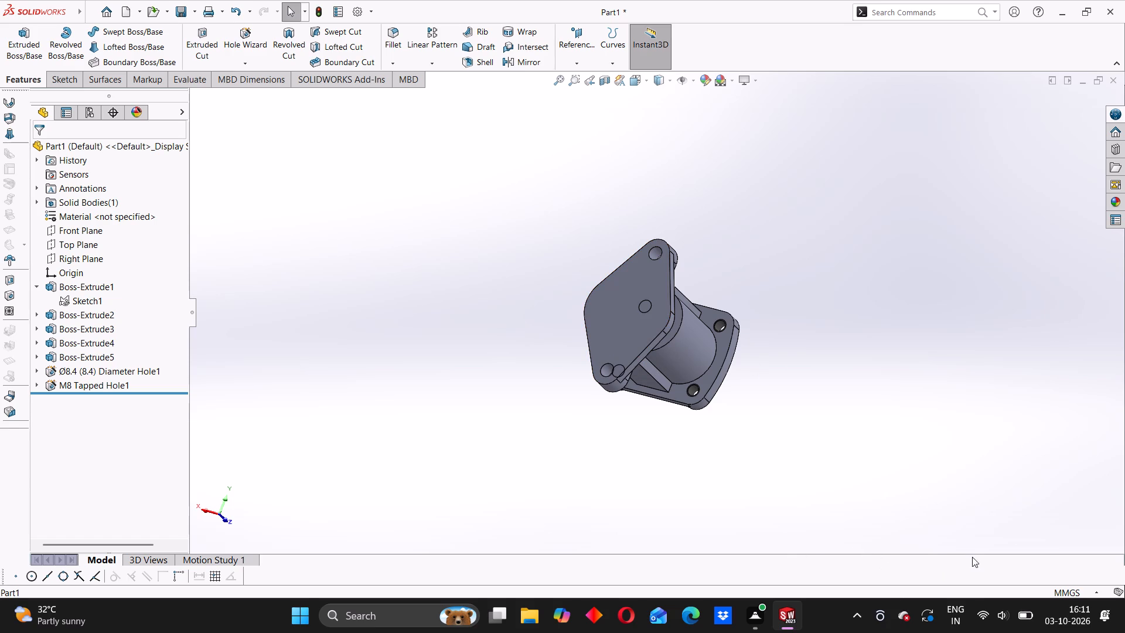
pyautogui.scroll(-4, 638, 338)
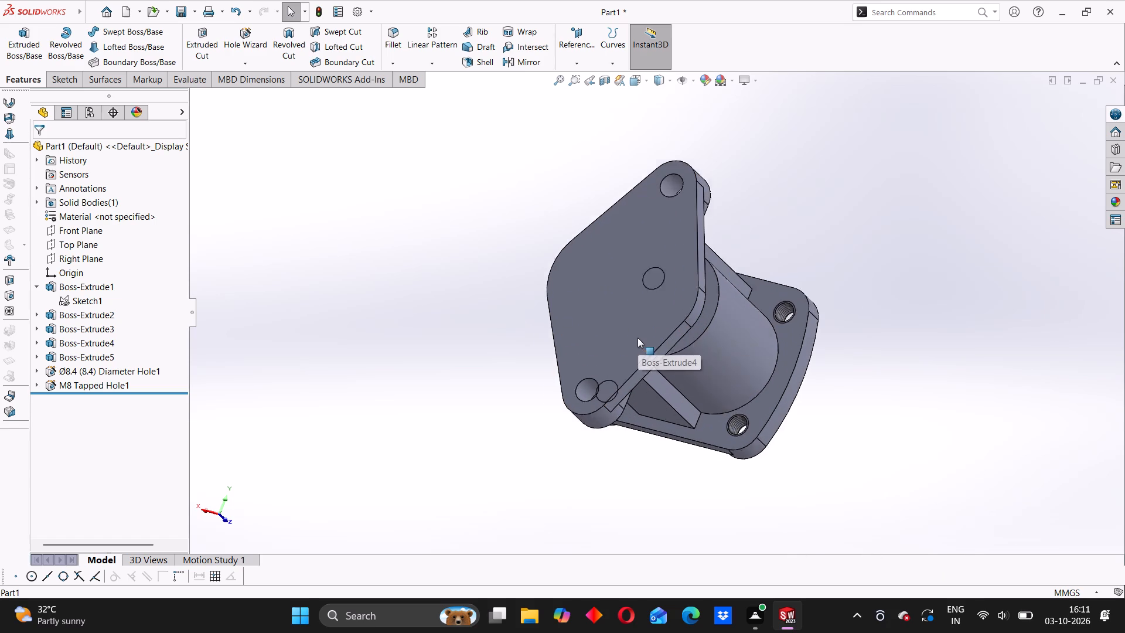
pyautogui.moveTo(520, 374); pyautogui.dragTo(595, 359, button='middle')
pyautogui.scroll(-2, 585, 324)
pyautogui.scroll(2, 585, 325)
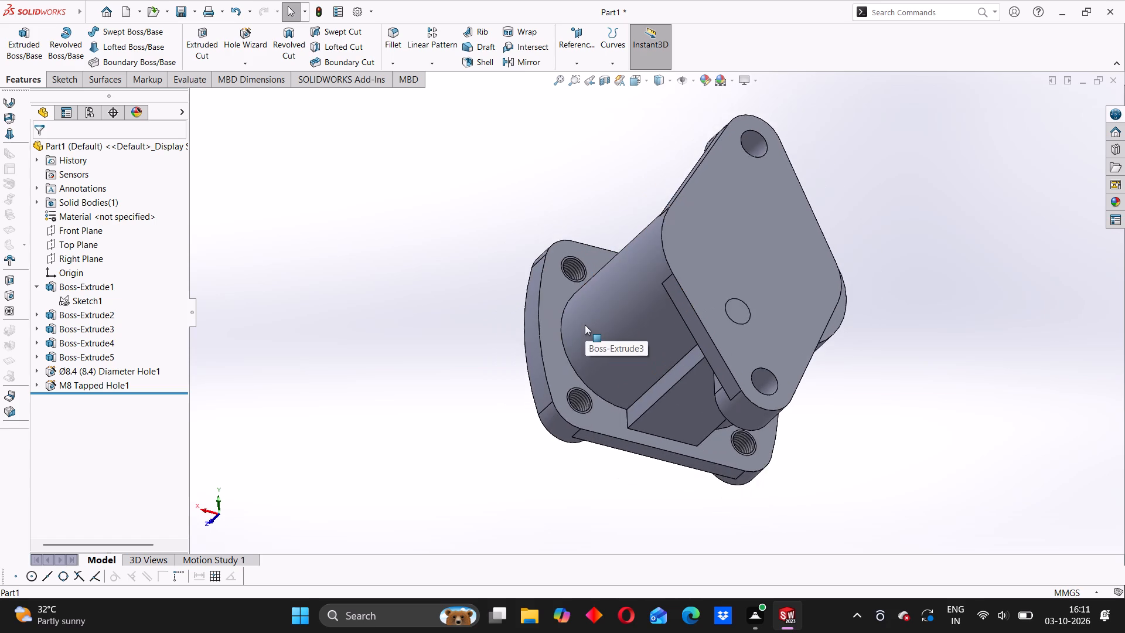
pyautogui.scroll(1, 585, 325)
pyautogui.moveTo(734, 417); pyautogui.dragTo(657, 400, button='middle')
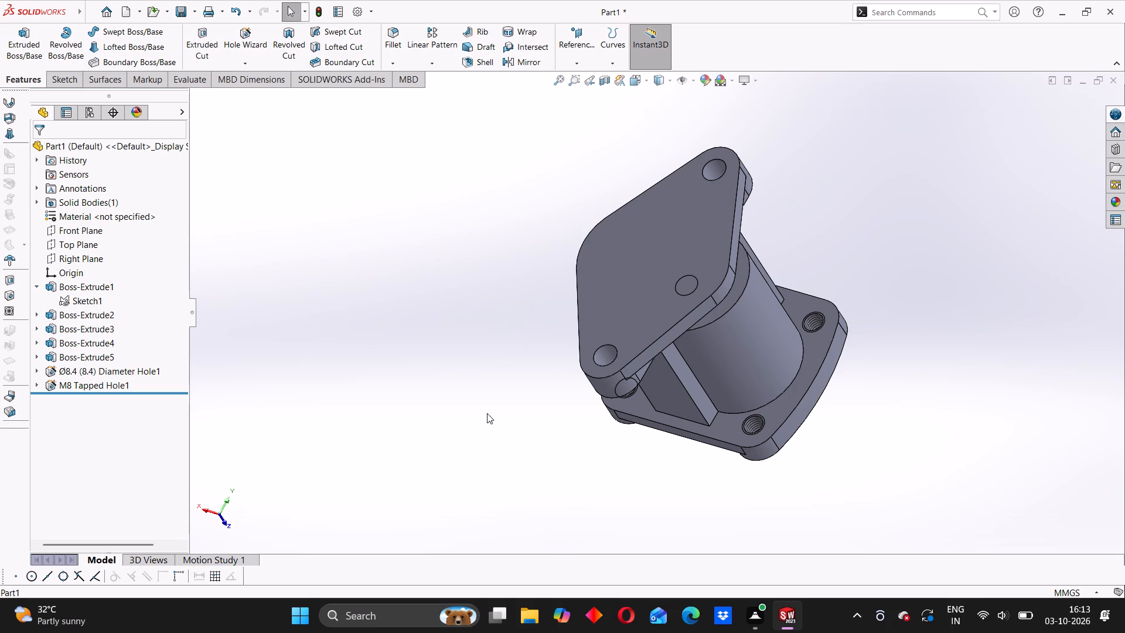
# Inspect the shaded threads of the M8 tapped hole at the wide flange's lower corner in close-up.
pyautogui.scroll(-4, 637, 318)
pyautogui.moveTo(613, 414); pyautogui.dragTo(648, 411, button='middle')
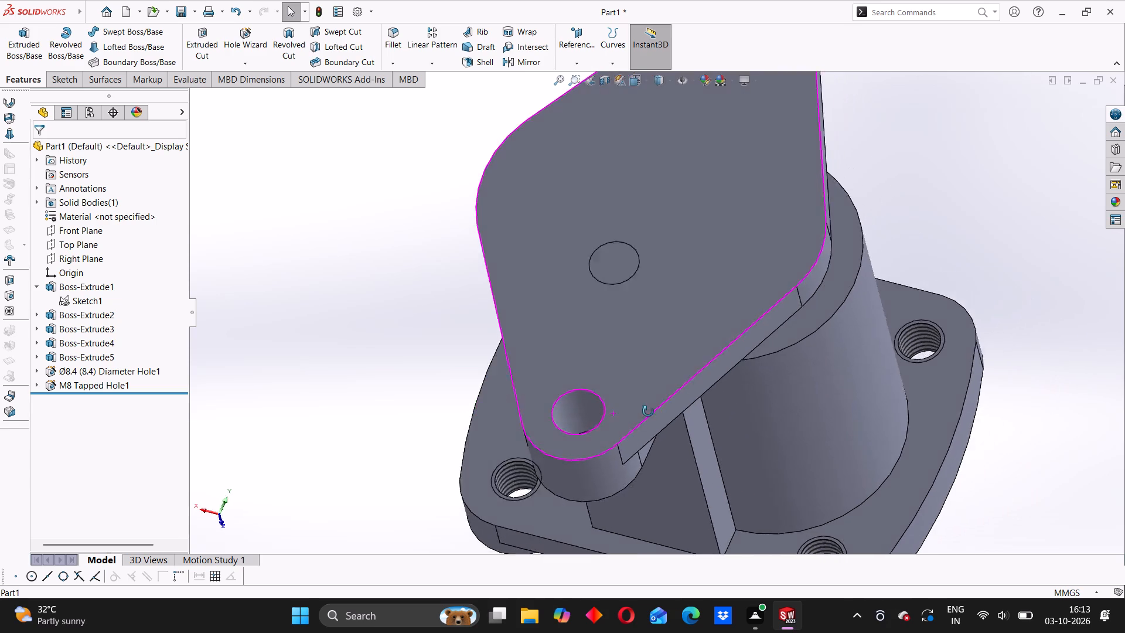
pyautogui.moveTo(648, 411); pyautogui.dragTo(698, 390, button='middle')
pyautogui.scroll(3, 541, 411)
pyautogui.scroll(-5, 466, 421)
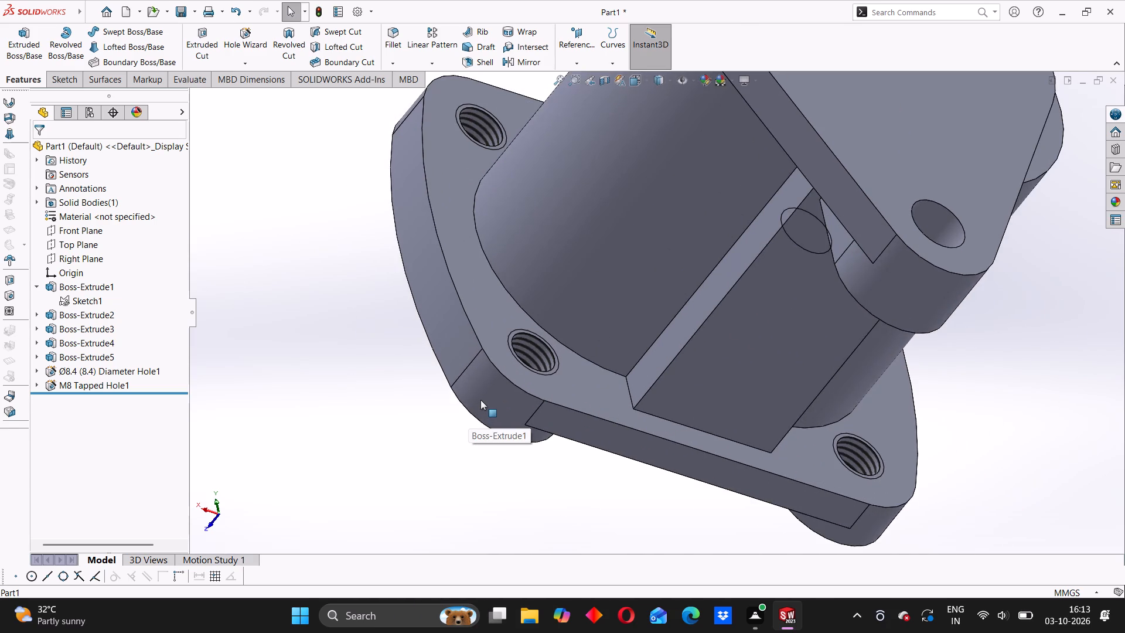
pyautogui.moveTo(477, 404); pyautogui.dragTo(451, 430, button='middle')
pyautogui.scroll(-5, 486, 372)
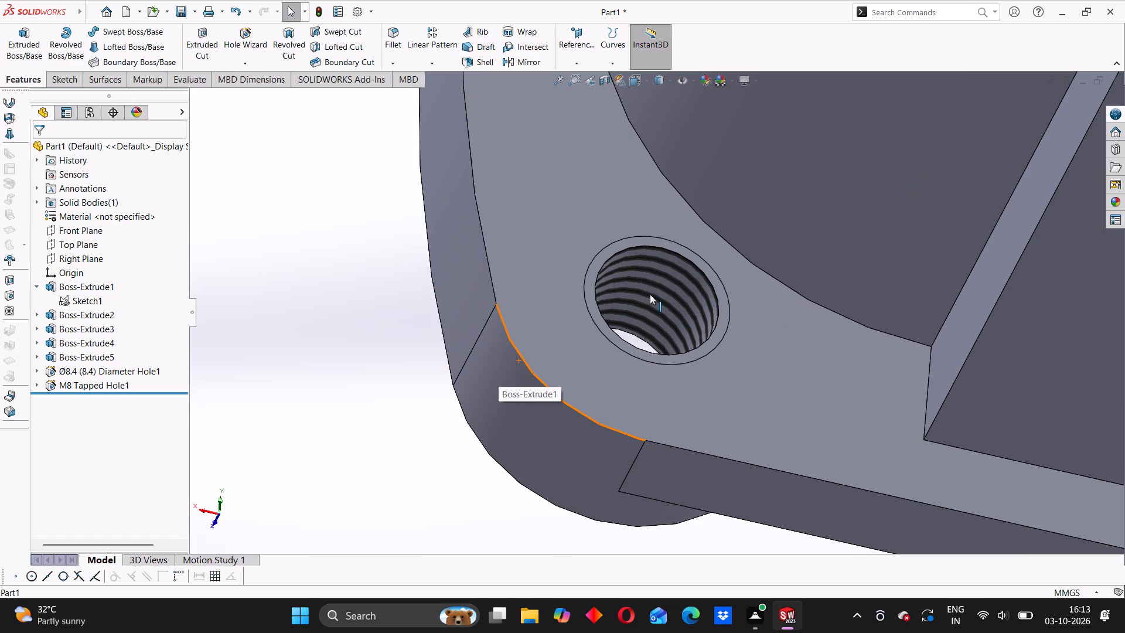
pyautogui.scroll(2, 650, 294)
pyautogui.scroll(-3, 655, 291)
pyautogui.moveTo(674, 379); pyautogui.dragTo(657, 403, button='middle')
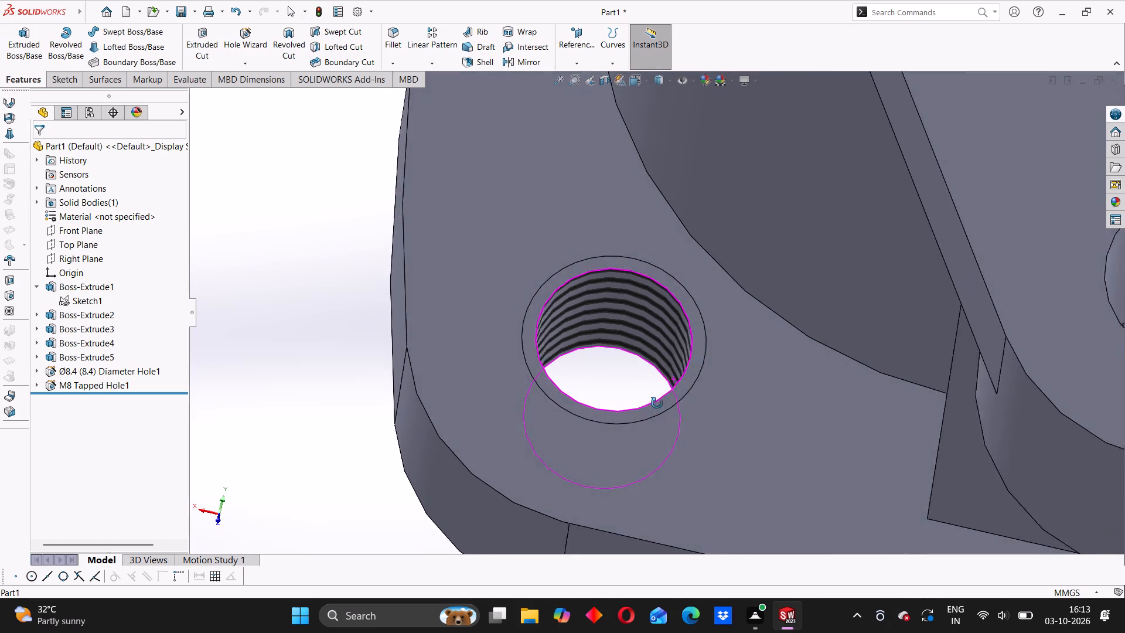
pyautogui.moveTo(657, 403); pyautogui.dragTo(658, 401, button='middle')
pyautogui.scroll(-3, 635, 305)
pyautogui.moveTo(619, 331); pyautogui.dragTo(642, 300, button='middle')
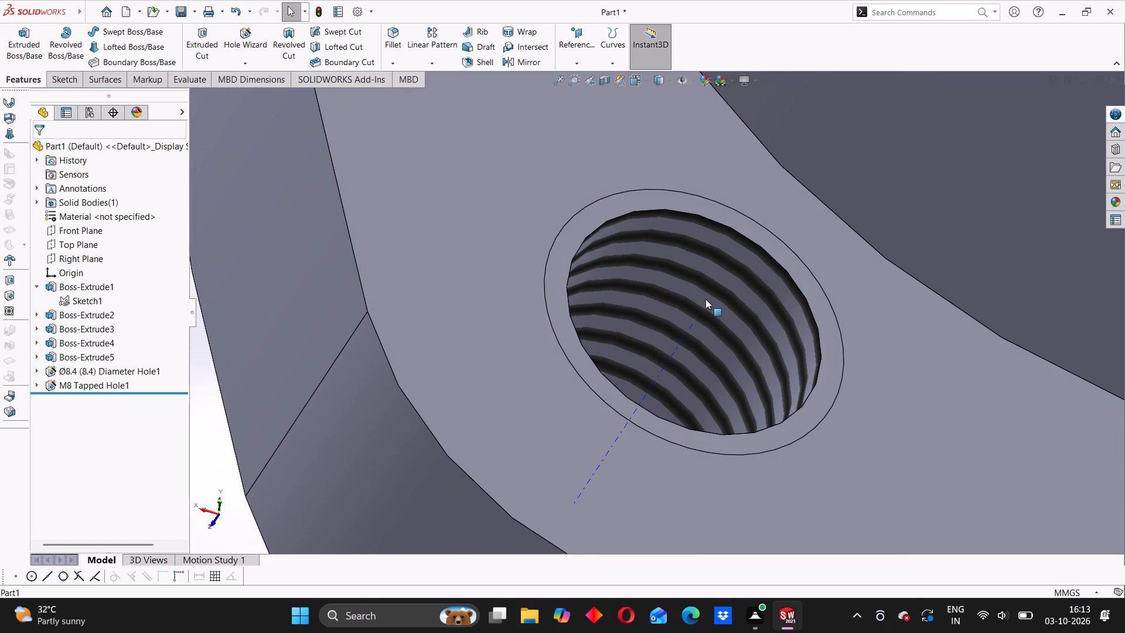
pyautogui.scroll(1, 703, 336)
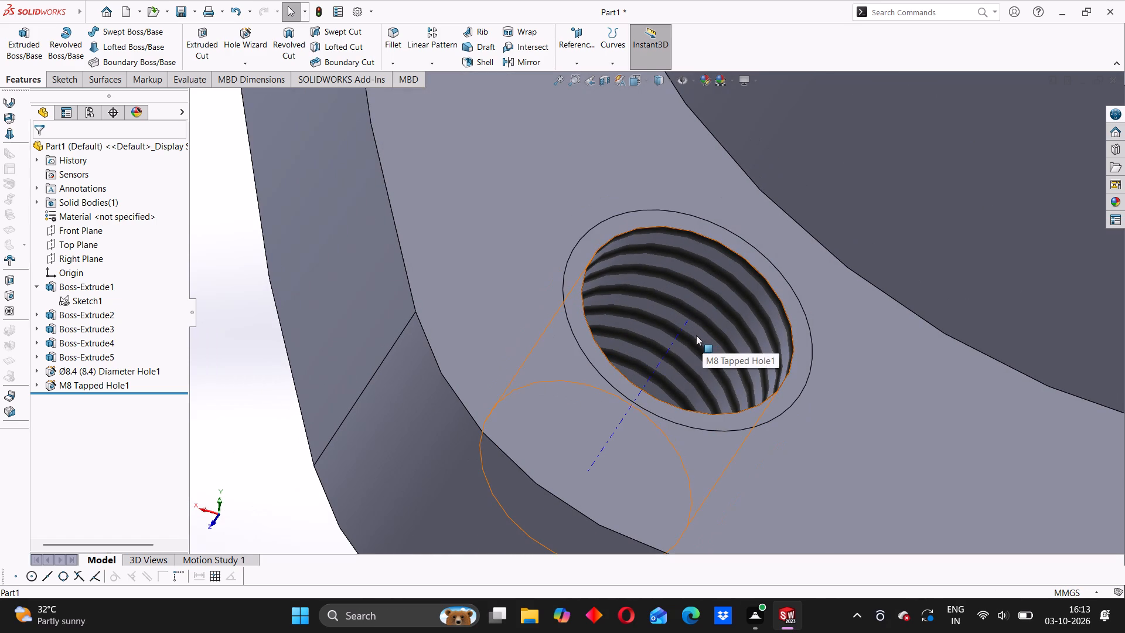
pyautogui.scroll(2, 696, 335)
pyautogui.scroll(-4, 695, 335)
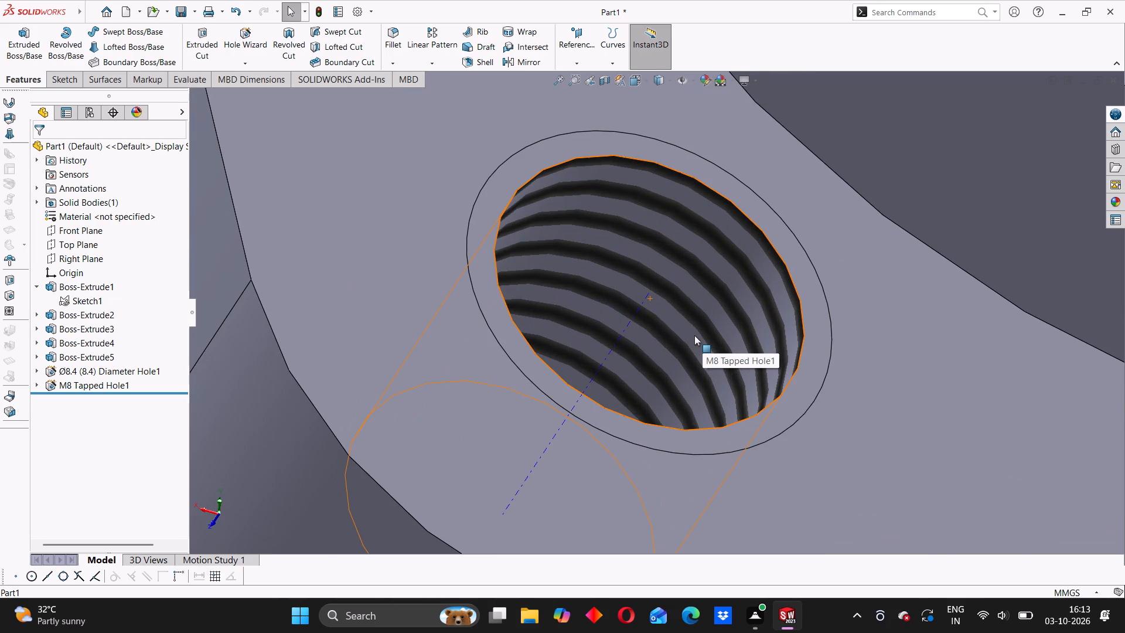
pyautogui.scroll(2, 694, 335)
pyautogui.scroll(-2, 579, 279)
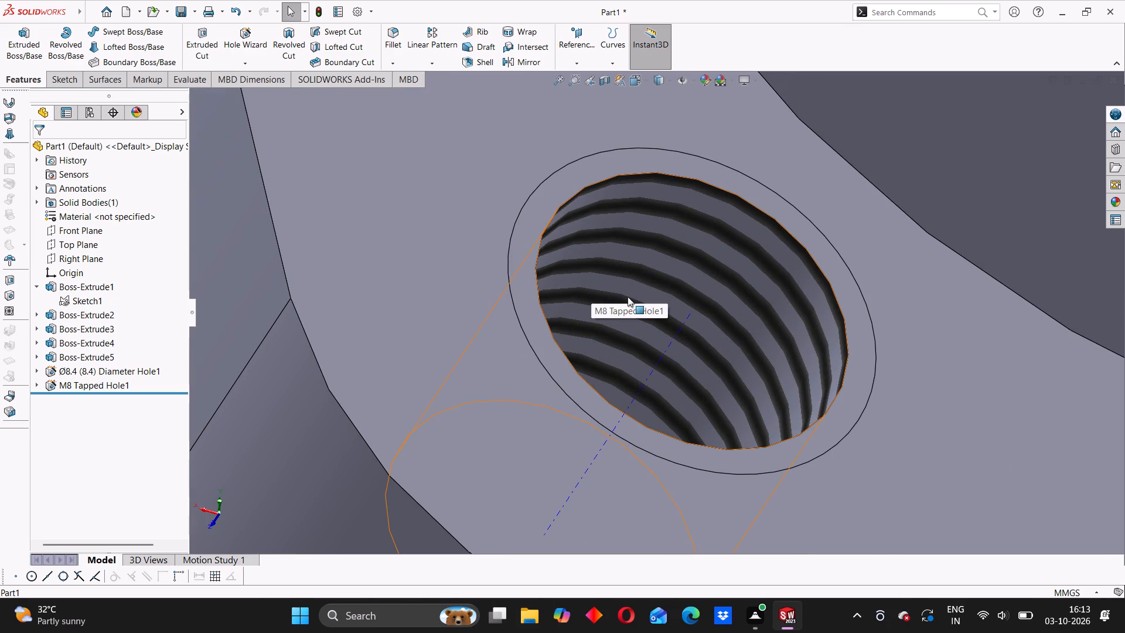
pyautogui.scroll(1, 627, 297)
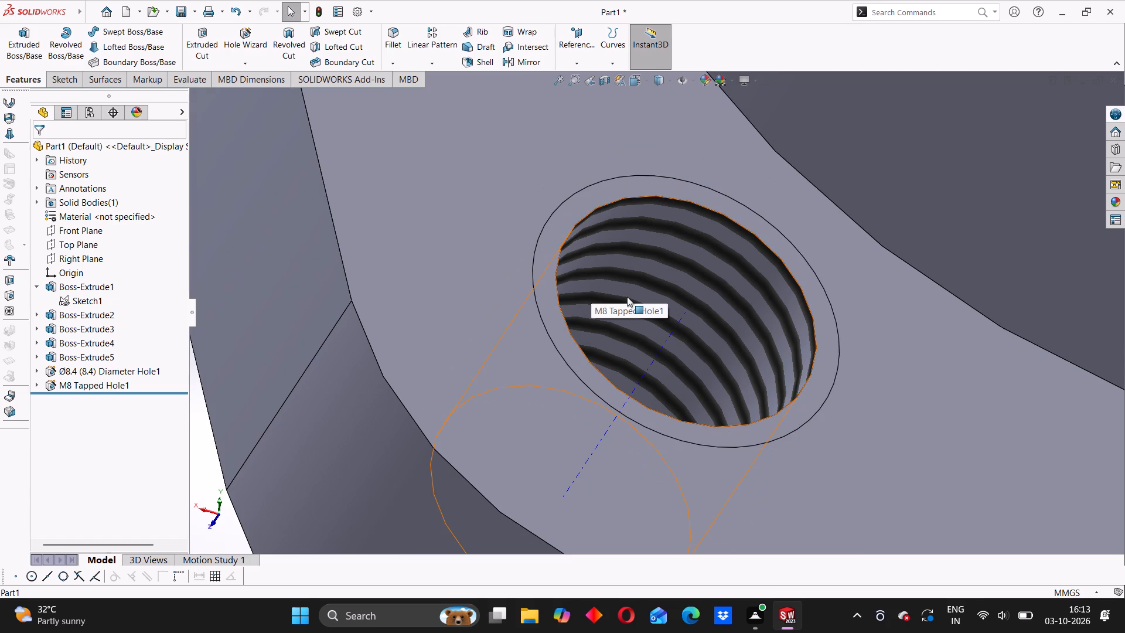
pyautogui.scroll(-1, 627, 297)
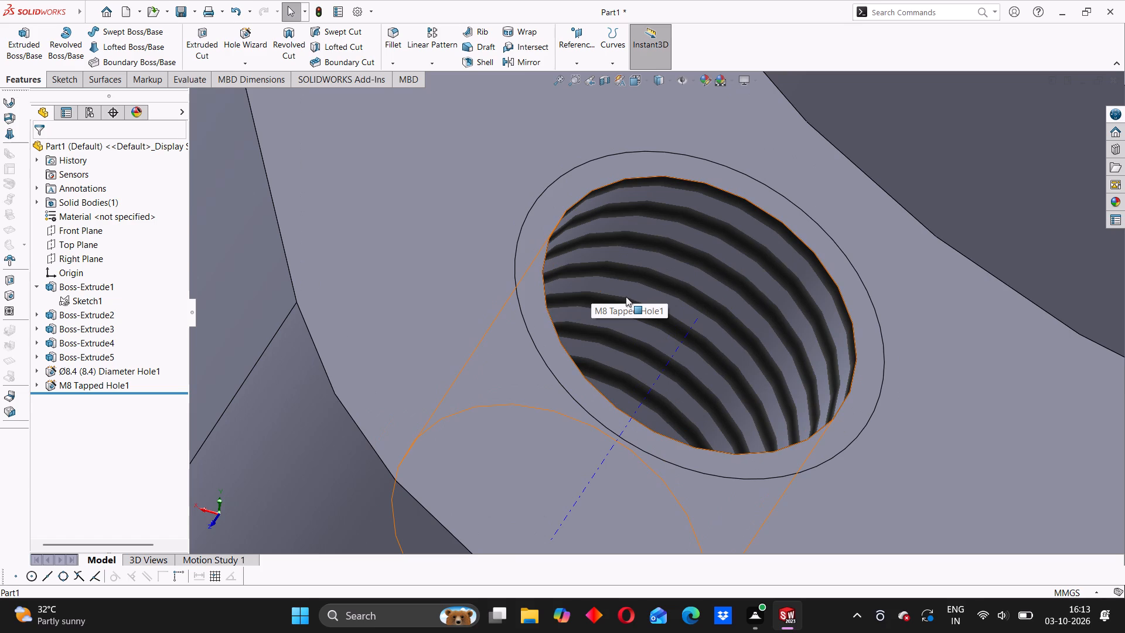
pyautogui.scroll(-1, 626, 297)
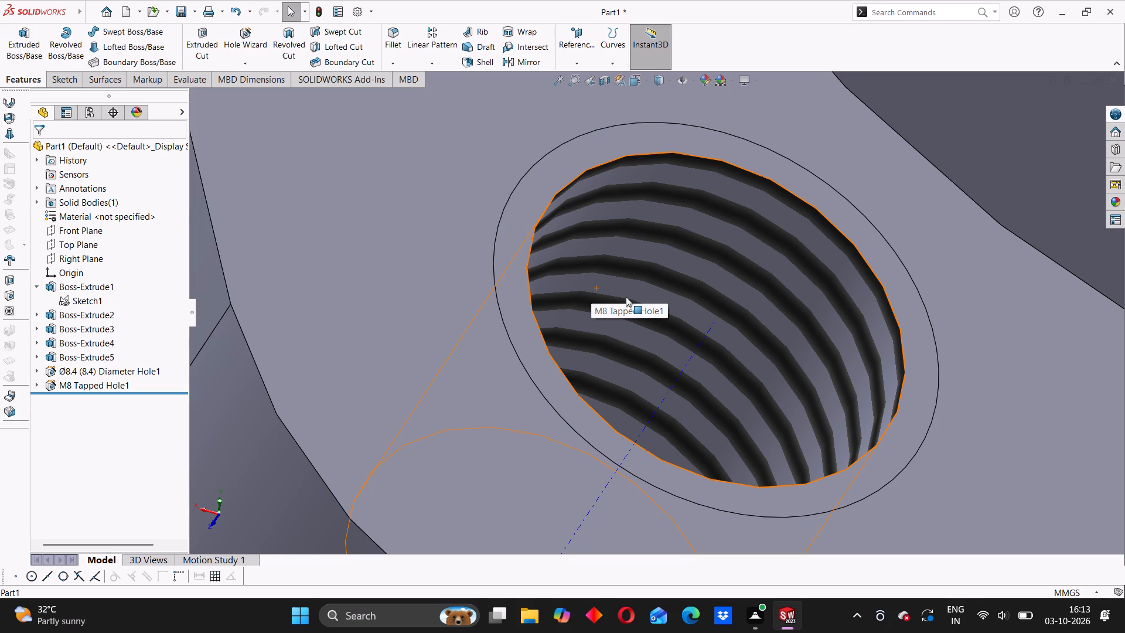
# Examine the same M8 hole's threads through to its far opening from other viewing angles.
pyautogui.scroll(8, 746, 305)
pyautogui.moveTo(737, 373); pyautogui.dragTo(721, 372, button='middle')
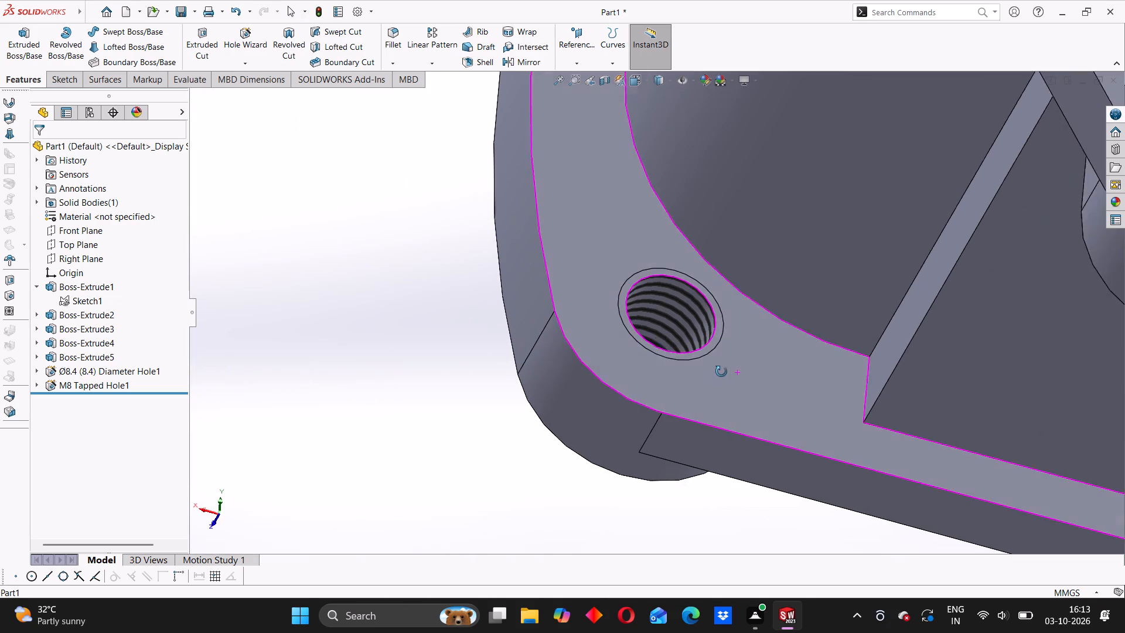
pyautogui.moveTo(721, 372); pyautogui.dragTo(698, 372, button='middle')
pyautogui.scroll(-4, 675, 326)
pyautogui.moveTo(686, 316); pyautogui.dragTo(667, 333, button='middle')
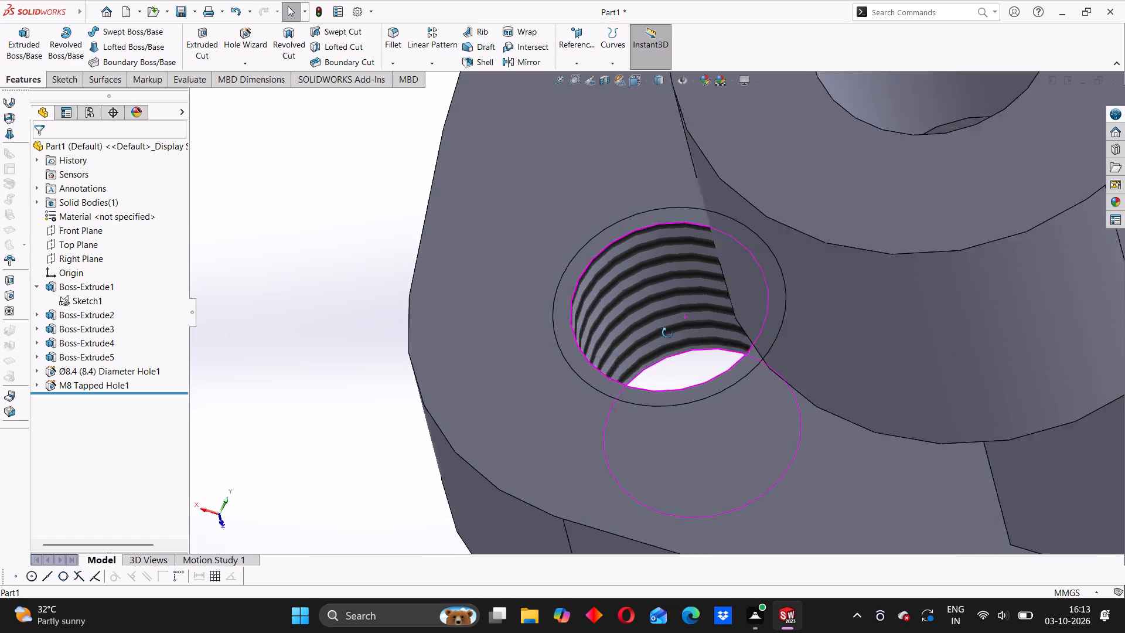
pyautogui.moveTo(667, 333); pyautogui.dragTo(694, 346, button='middle')
pyautogui.scroll(-3, 683, 305)
pyautogui.moveTo(684, 306); pyautogui.dragTo(686, 305, button='middle')
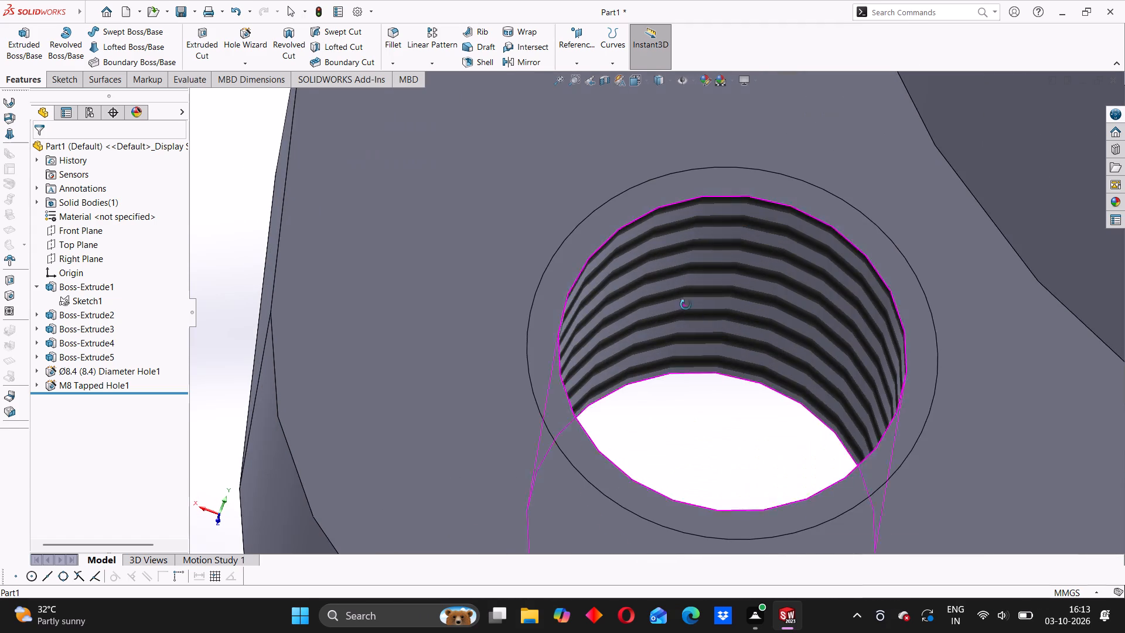
pyautogui.moveTo(686, 305); pyautogui.dragTo(684, 284, button='middle')
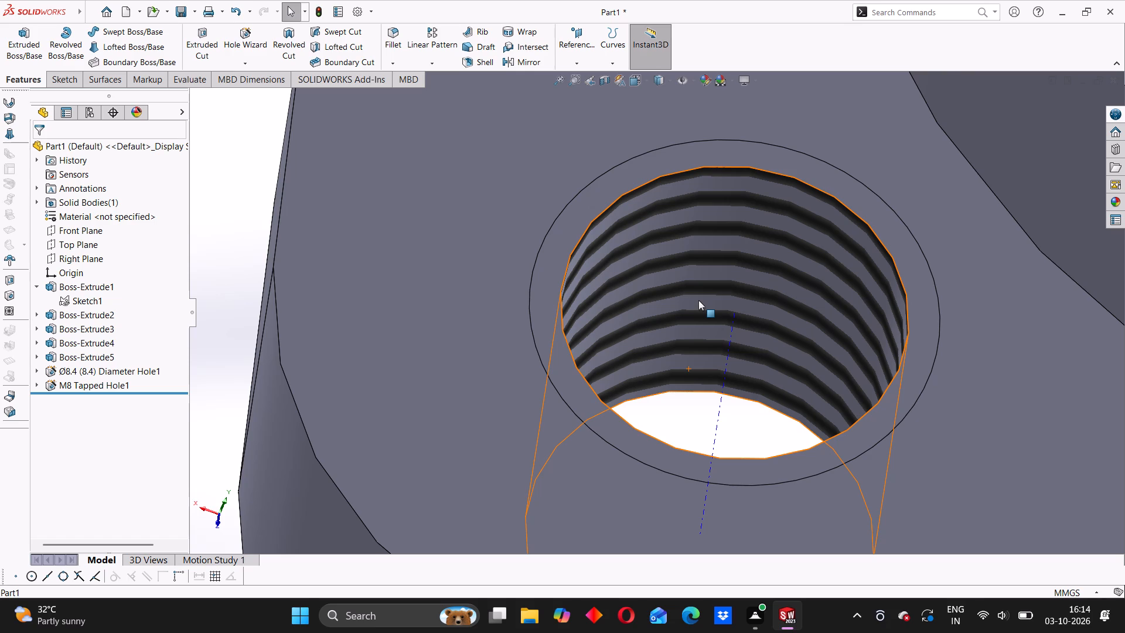
pyautogui.scroll(2, 698, 300)
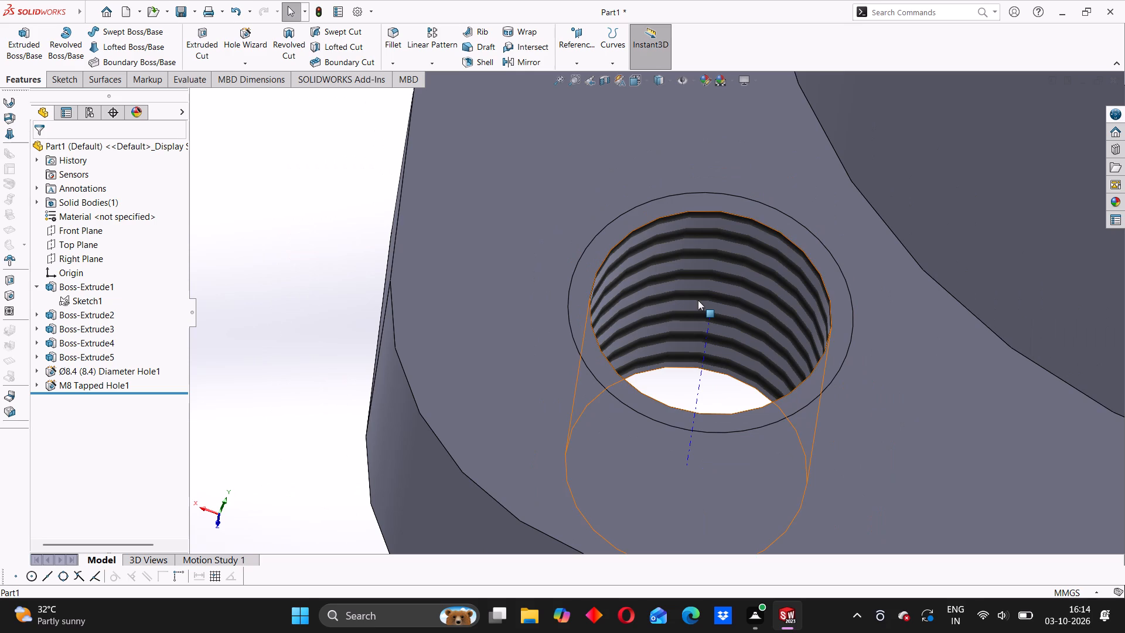
pyautogui.scroll(1, 698, 300)
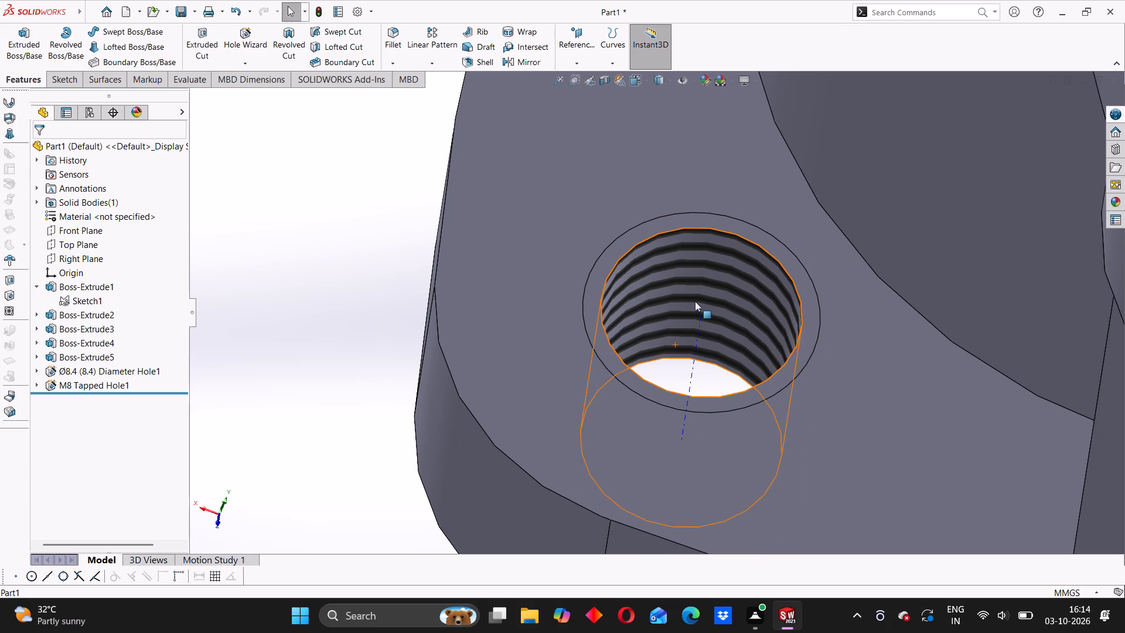
pyautogui.scroll(-2, 708, 282)
pyautogui.scroll(3, 680, 314)
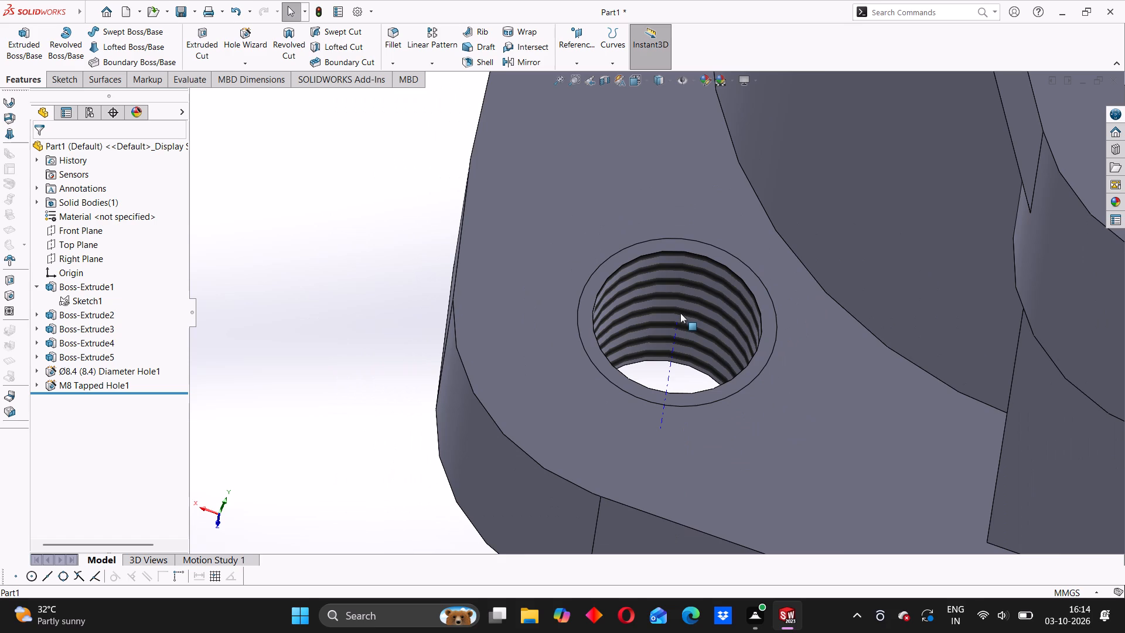
# Inspect the shaded threads of the M8 tapped holes at two neighbouring corners of the wide flange in close-up.
pyautogui.scroll(-1, 680, 312)
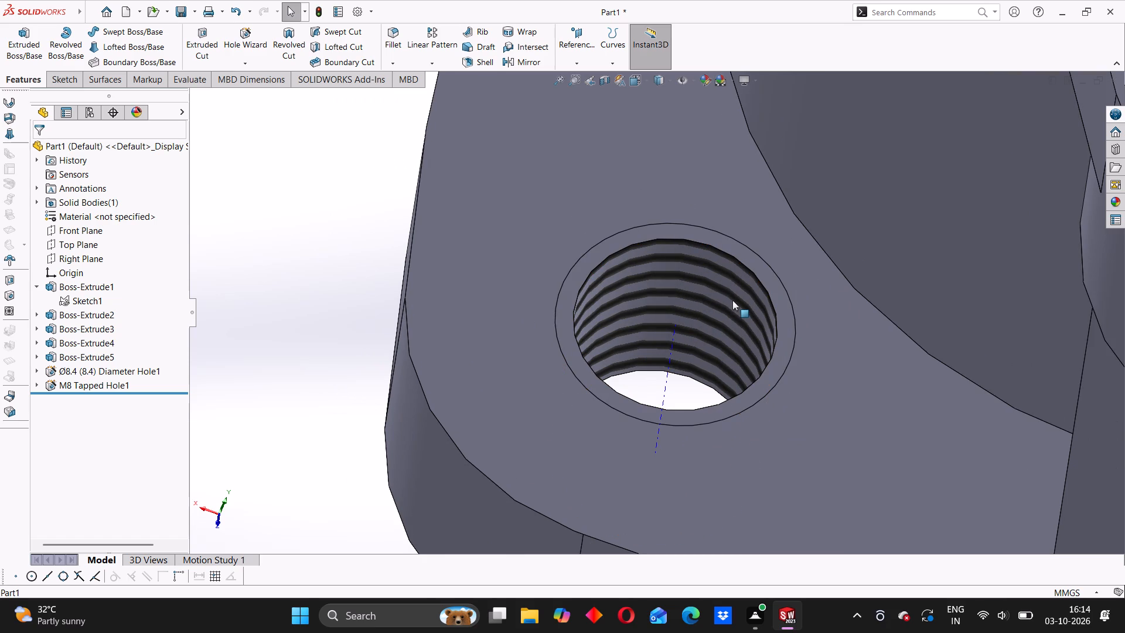
pyautogui.scroll(3, 829, 373)
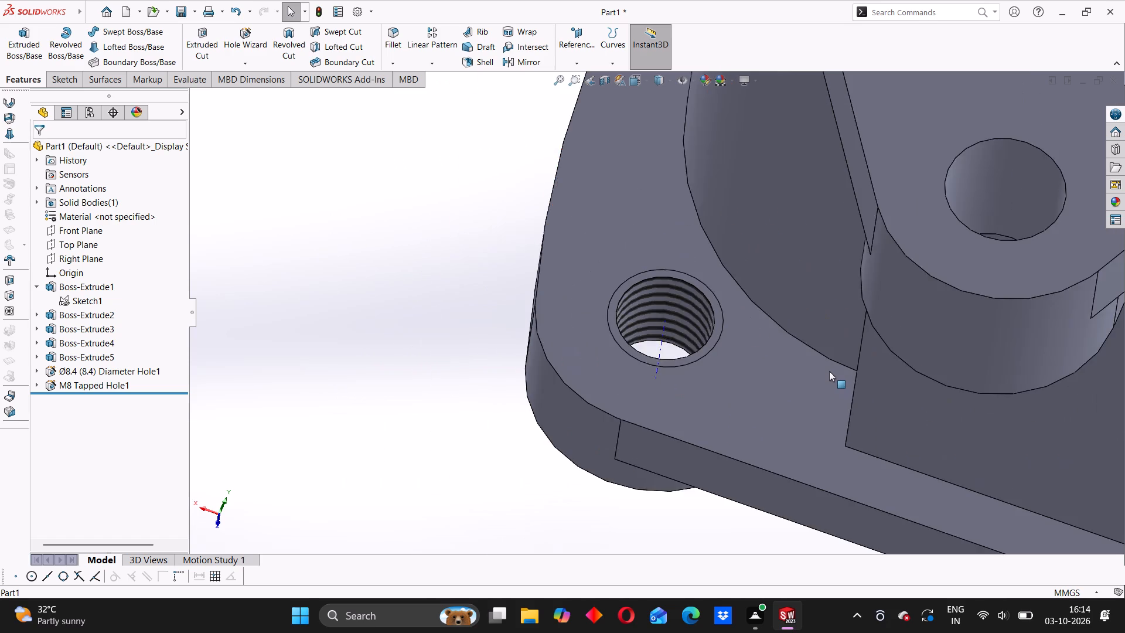
pyautogui.scroll(8, 829, 371)
pyautogui.scroll(-10, 843, 379)
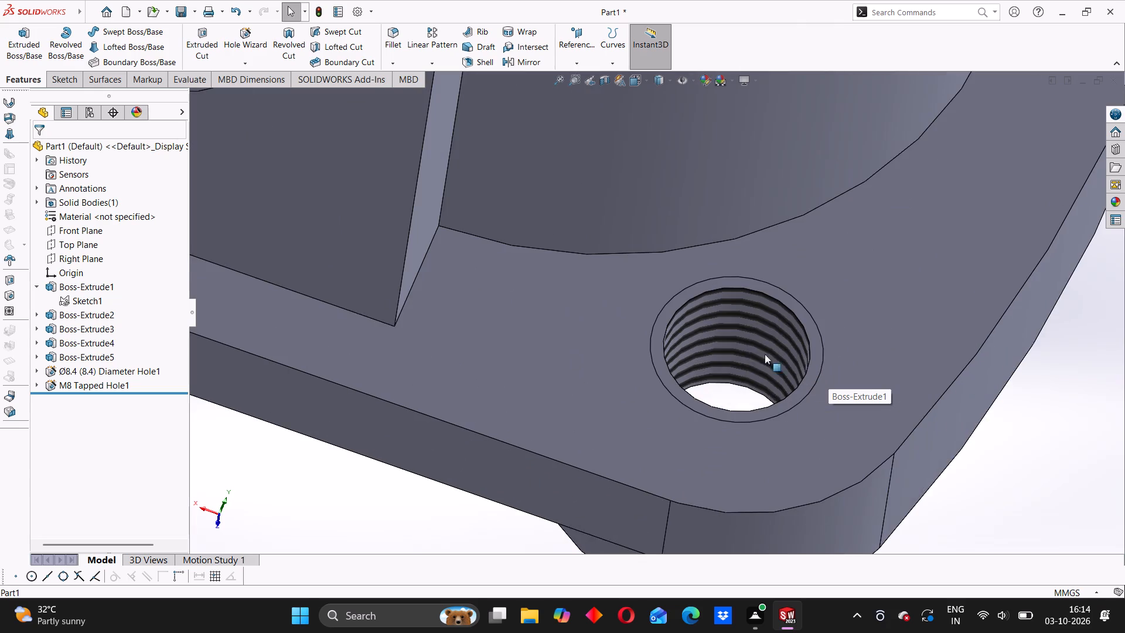
pyautogui.moveTo(738, 370); pyautogui.dragTo(769, 289, button='middle')
pyautogui.scroll(2, 775, 297)
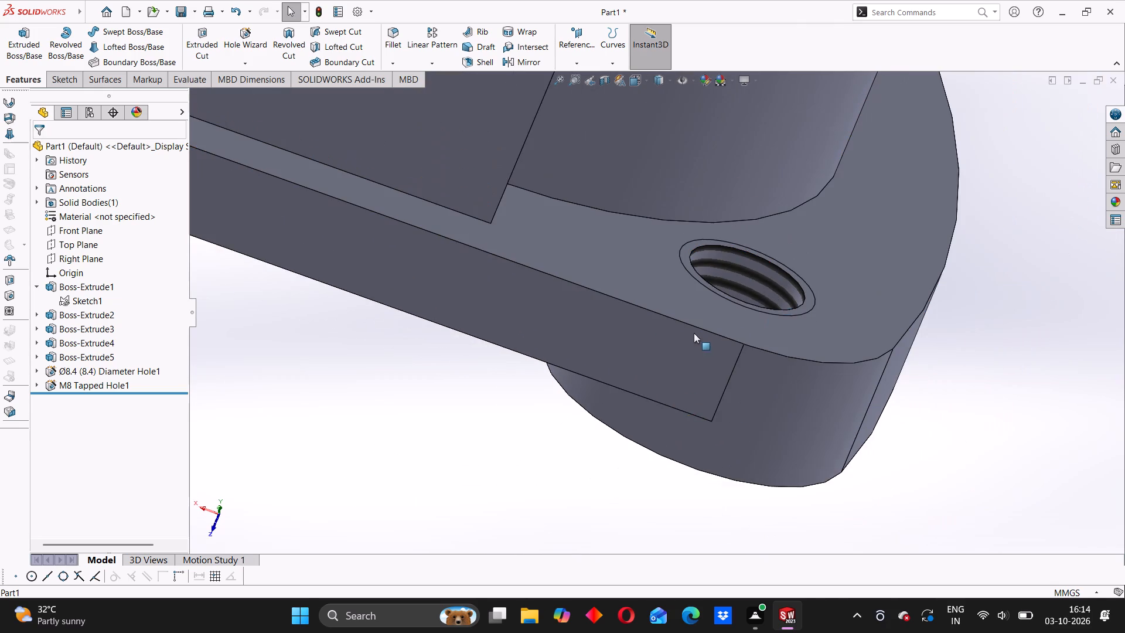
pyautogui.scroll(-1, 693, 333)
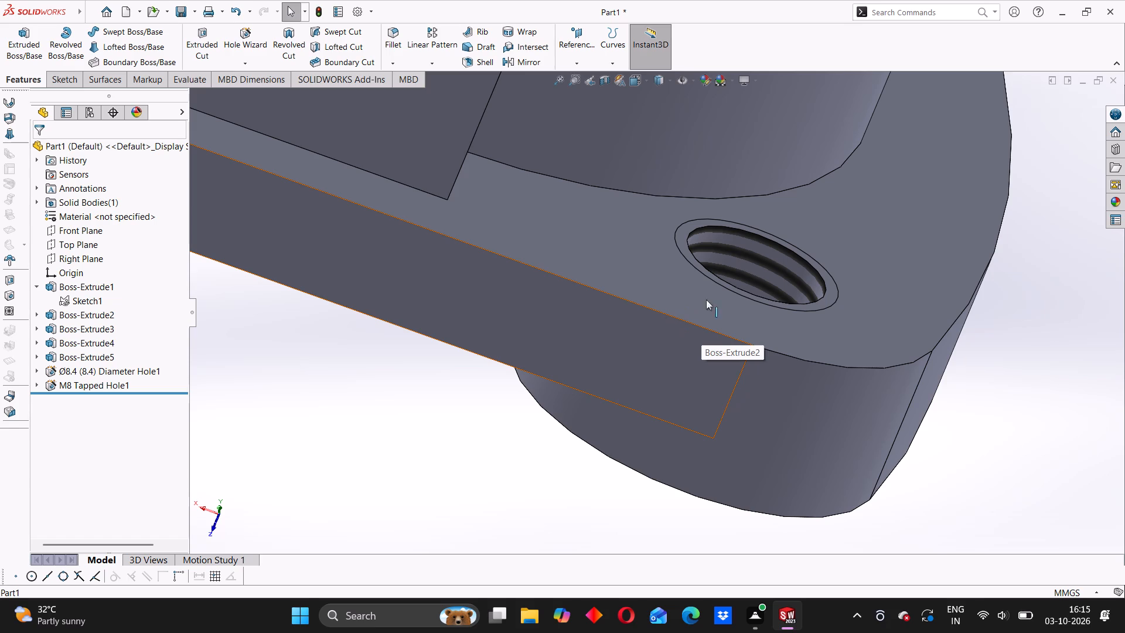
pyautogui.moveTo(826, 326); pyautogui.dragTo(757, 360, button='middle')
pyautogui.scroll(3, 800, 333)
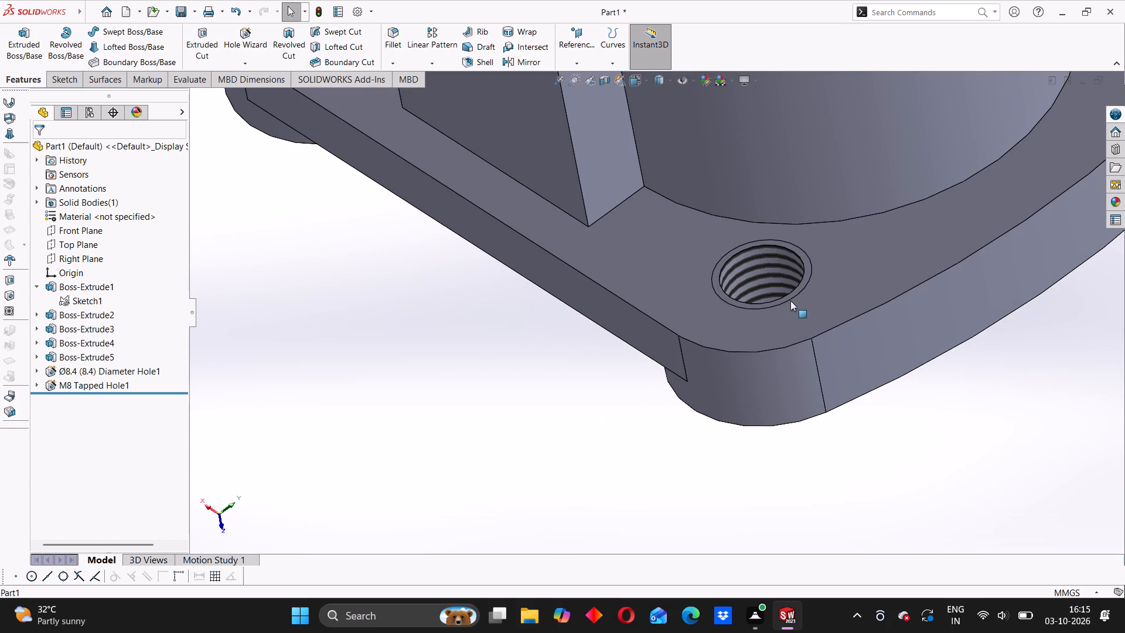
pyautogui.scroll(-2, 773, 301)
pyautogui.scroll(1, 773, 301)
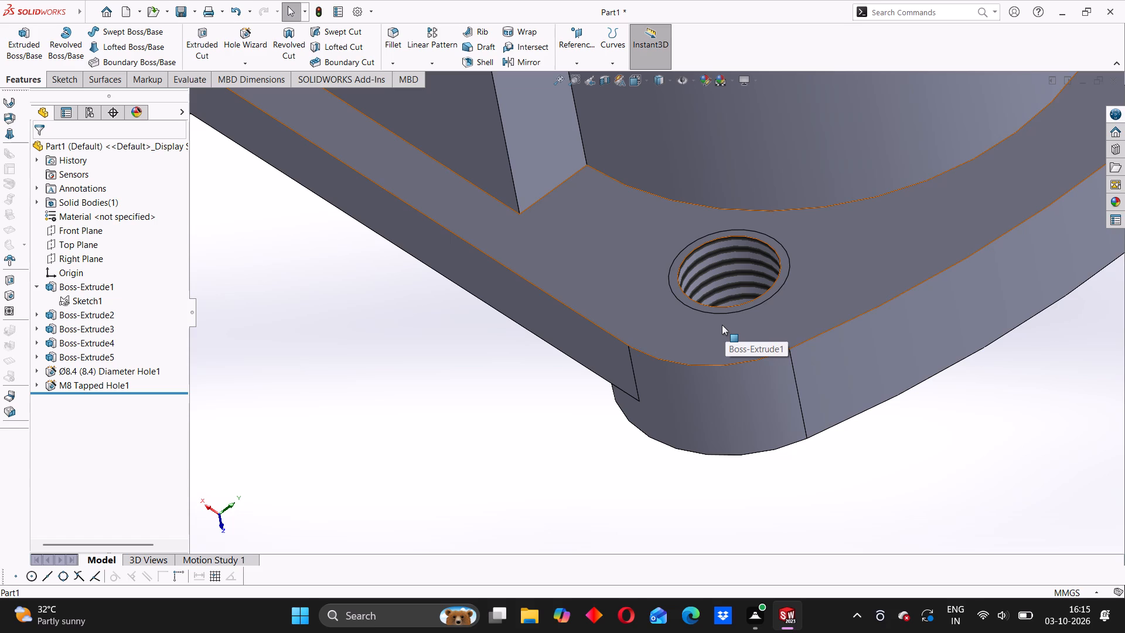
pyautogui.scroll(-2, 722, 325)
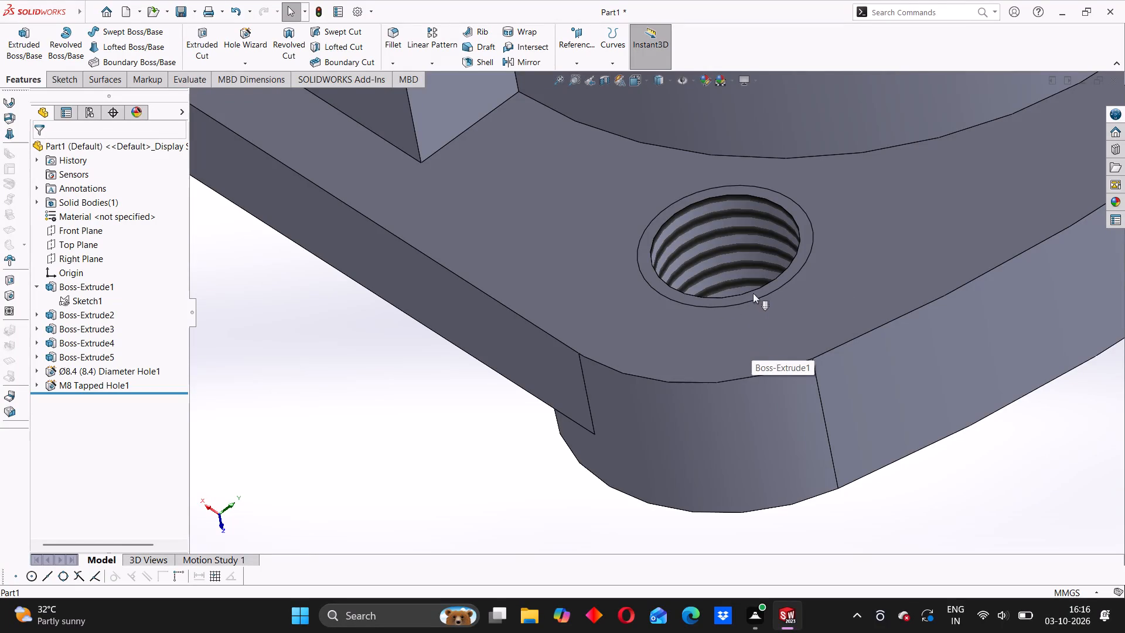
# Examine the threads of the two M8 holes along the wide flange's curved edge, beside the cylindrical body.
pyautogui.scroll(6, 874, 294)
pyautogui.scroll(-3, 865, 220)
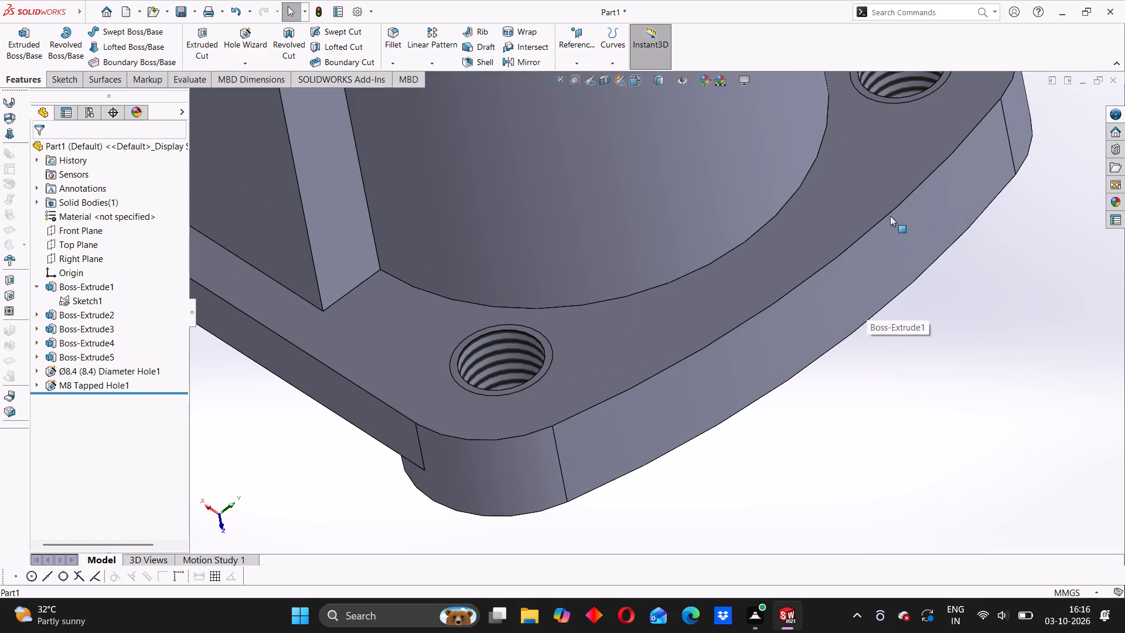
pyautogui.moveTo(933, 200); pyautogui.dragTo(851, 250, button='middle')
pyautogui.scroll(4, 904, 208)
pyautogui.scroll(-1, 862, 172)
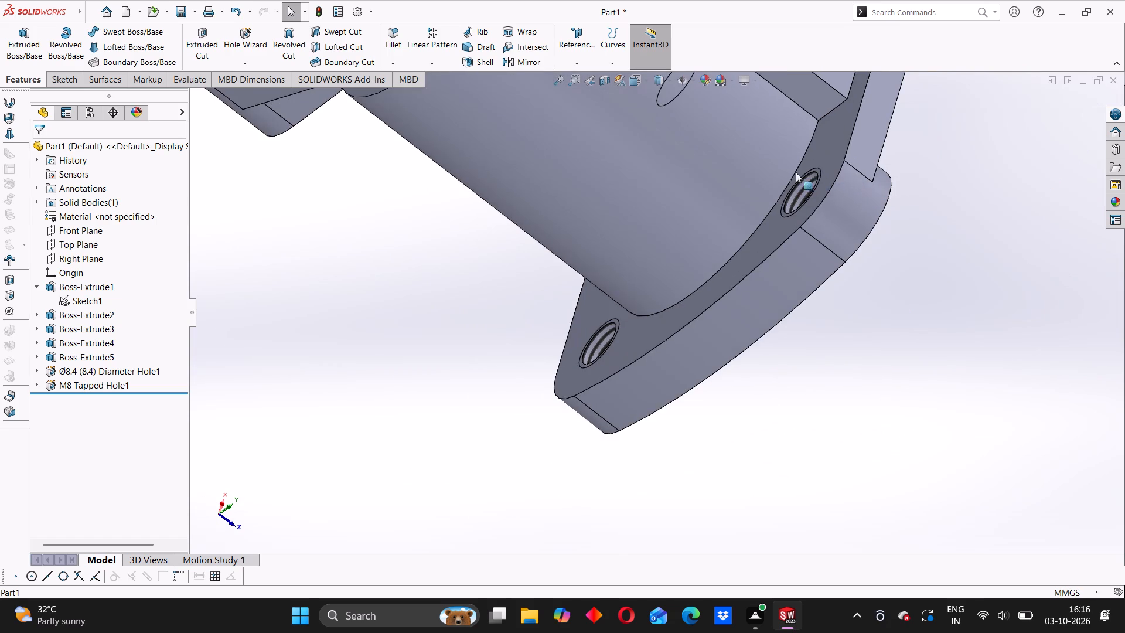
pyautogui.scroll(-3, 796, 172)
pyautogui.moveTo(778, 243); pyautogui.dragTo(816, 280, button='middle')
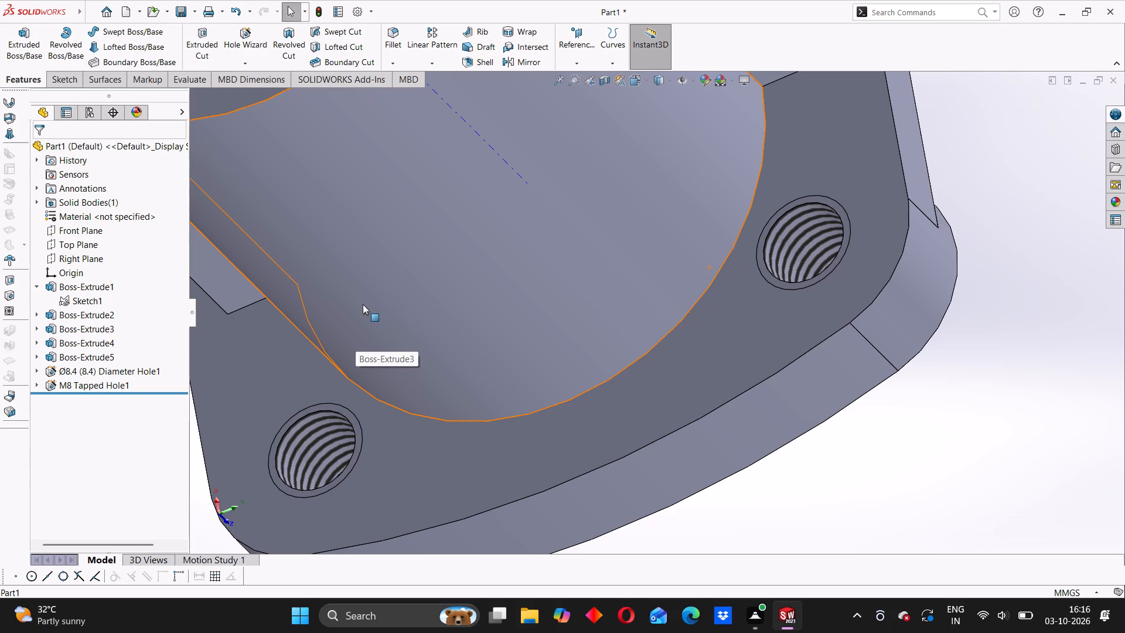
pyautogui.scroll(-2, 370, 310)
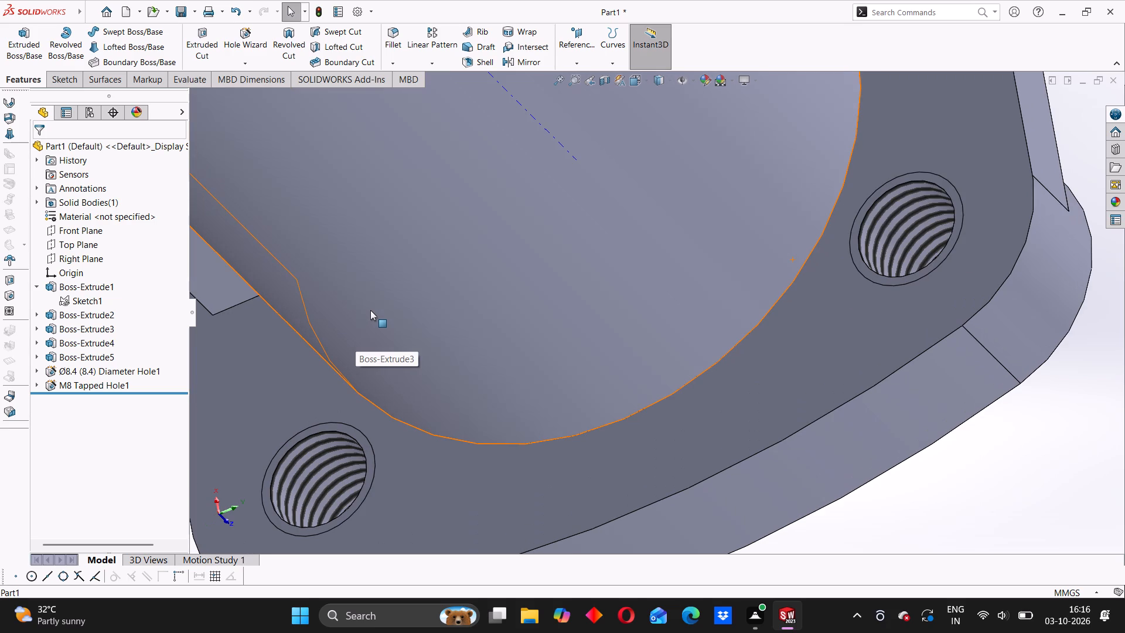
# Examine the whole part from several angles, covering both flanges and the body between them.
pyautogui.scroll(8, 478, 262)
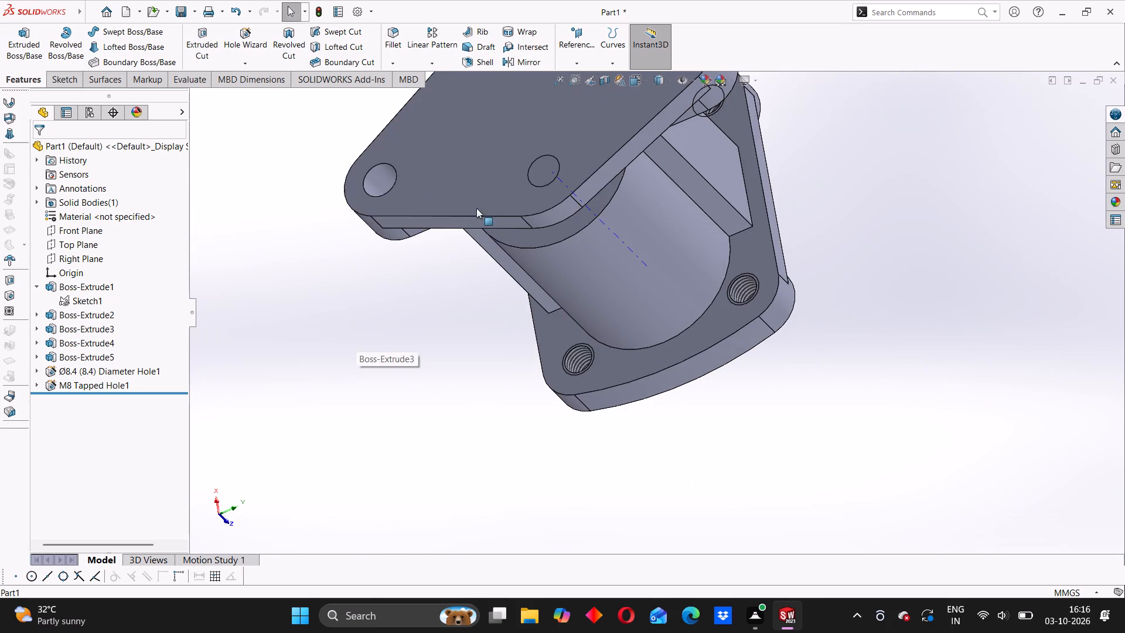
pyautogui.moveTo(477, 212); pyautogui.dragTo(503, 302, button='middle')
pyautogui.scroll(4, 502, 230)
pyautogui.moveTo(511, 260); pyautogui.dragTo(629, 205, button='middle')
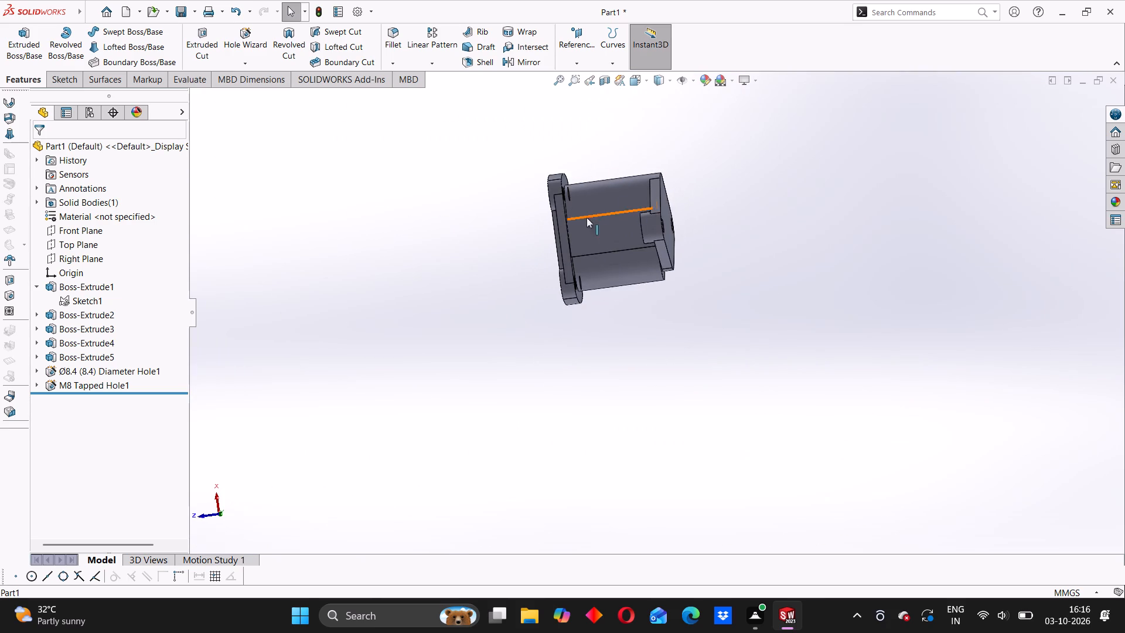
pyautogui.moveTo(606, 305); pyautogui.dragTo(489, 122, button='middle')
pyautogui.scroll(1, 490, 122)
pyautogui.scroll(-3, 632, 257)
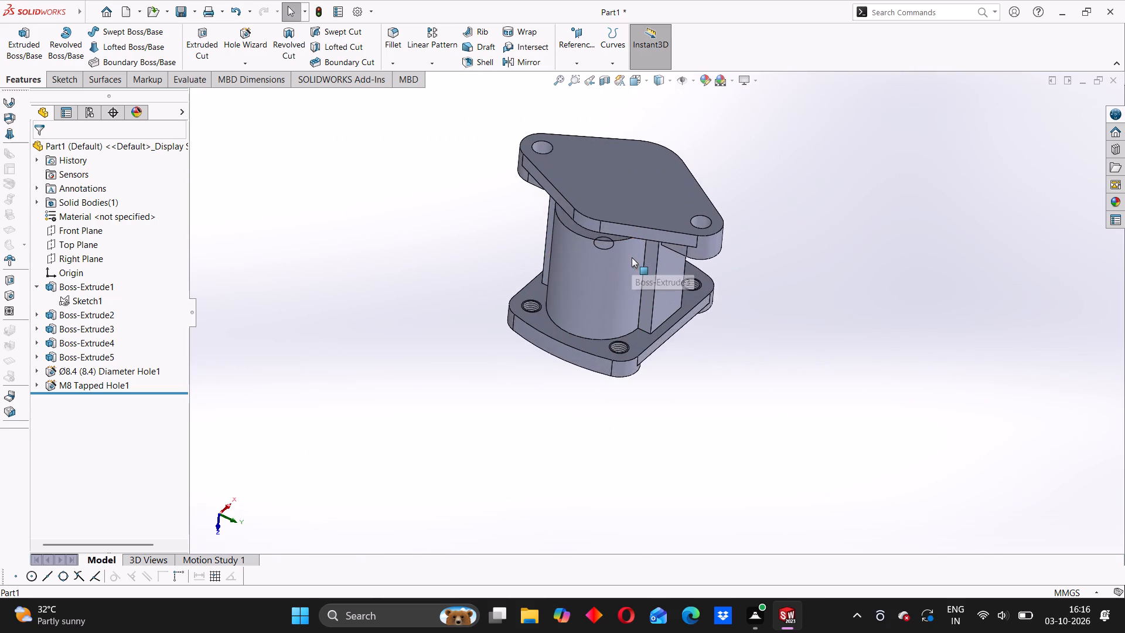
pyautogui.scroll(-2, 632, 256)
pyautogui.moveTo(686, 325); pyautogui.dragTo(626, 300, button='middle')
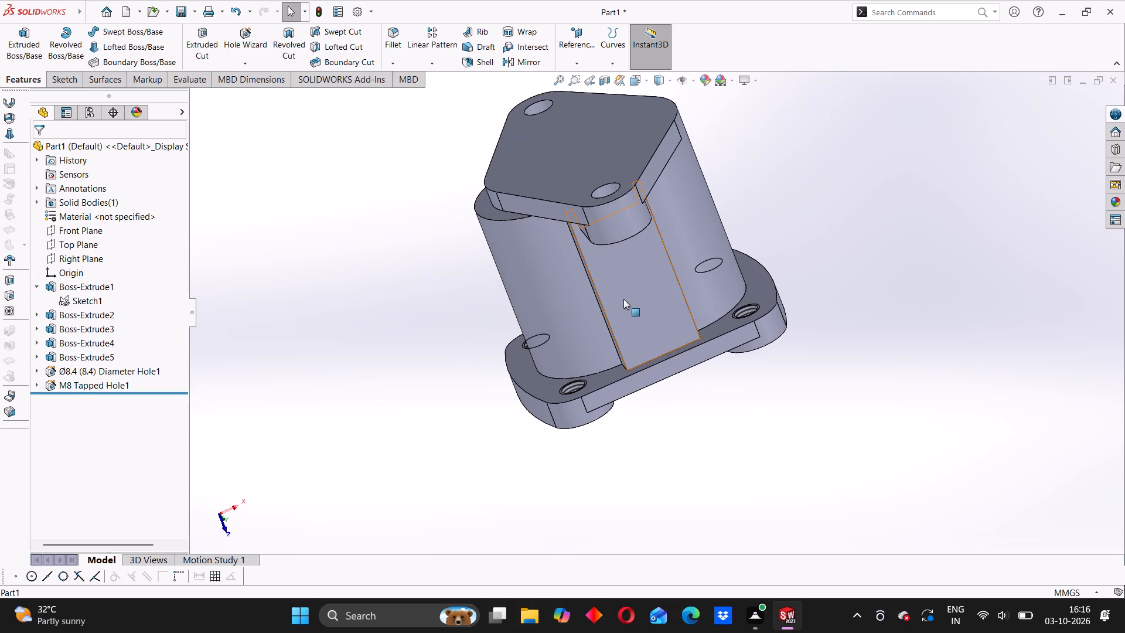
# Examine the flat side web, the cylindrical body and the wide flange's M8 holes from the sides.
pyautogui.scroll(-1, 623, 299)
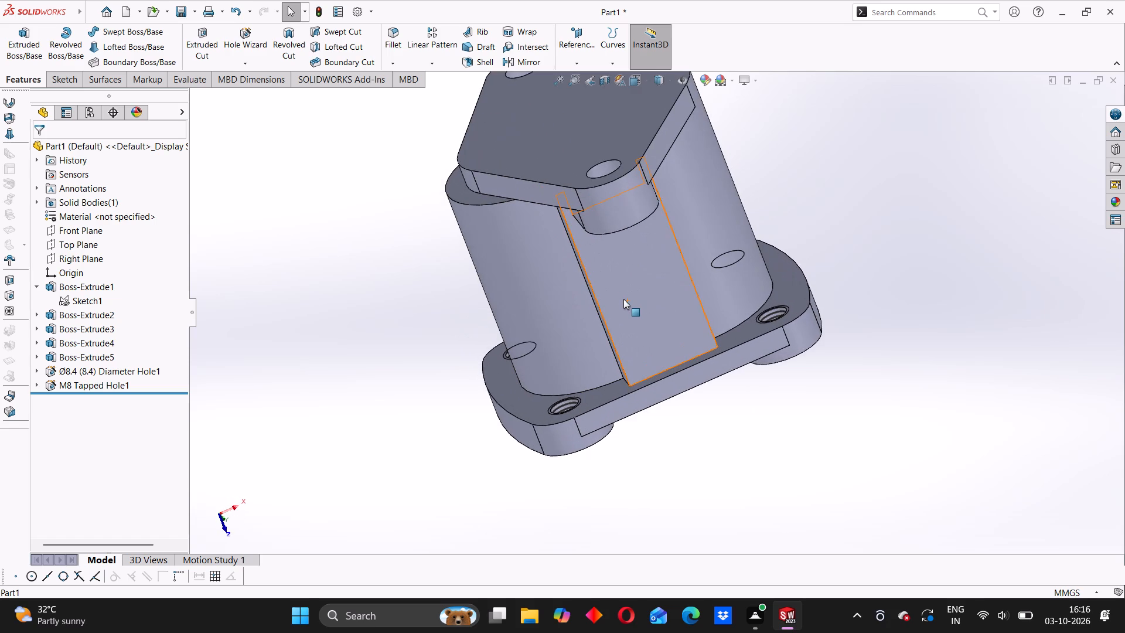
pyautogui.scroll(-2, 623, 299)
pyautogui.moveTo(619, 300); pyautogui.dragTo(642, 297, button='middle')
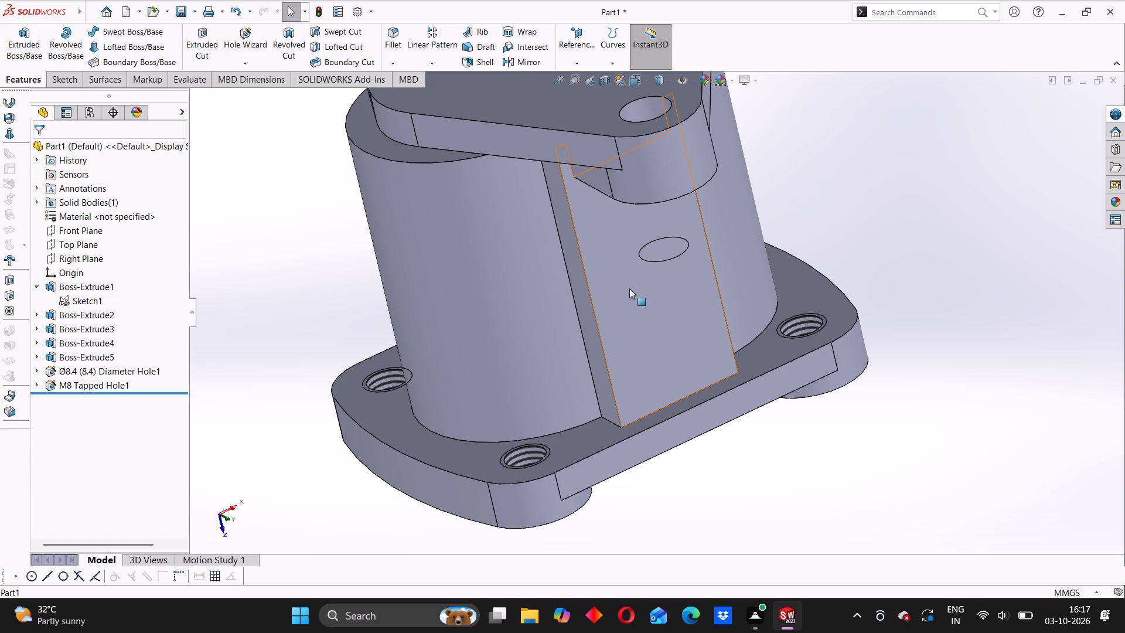
pyautogui.scroll(4, 629, 288)
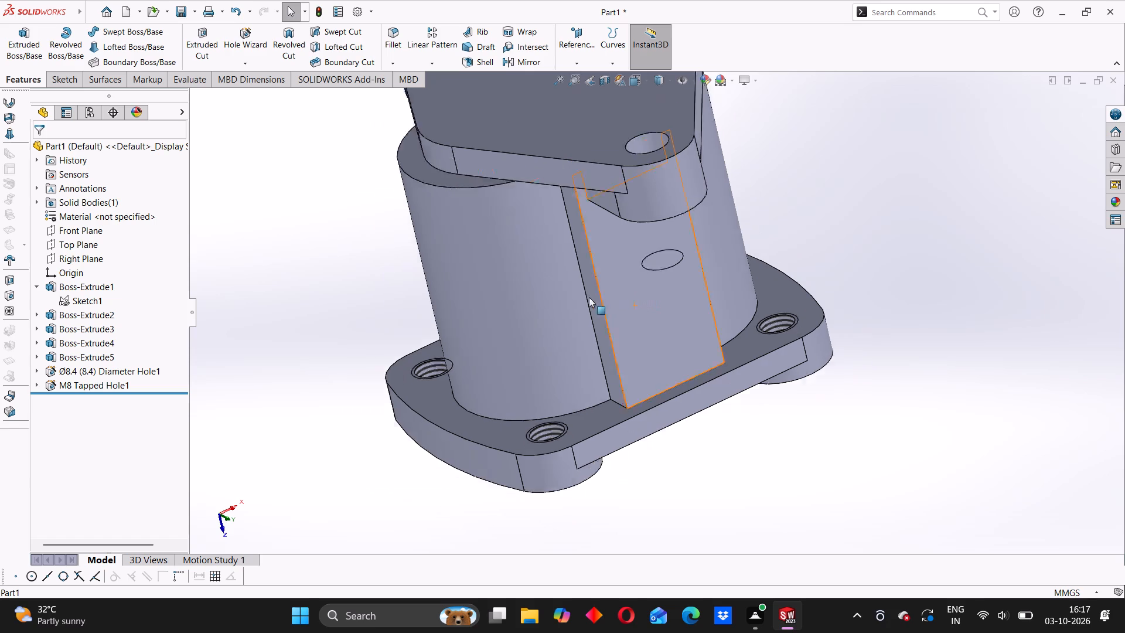
pyautogui.scroll(1, 589, 297)
pyautogui.moveTo(532, 310); pyautogui.dragTo(553, 295, button='middle')
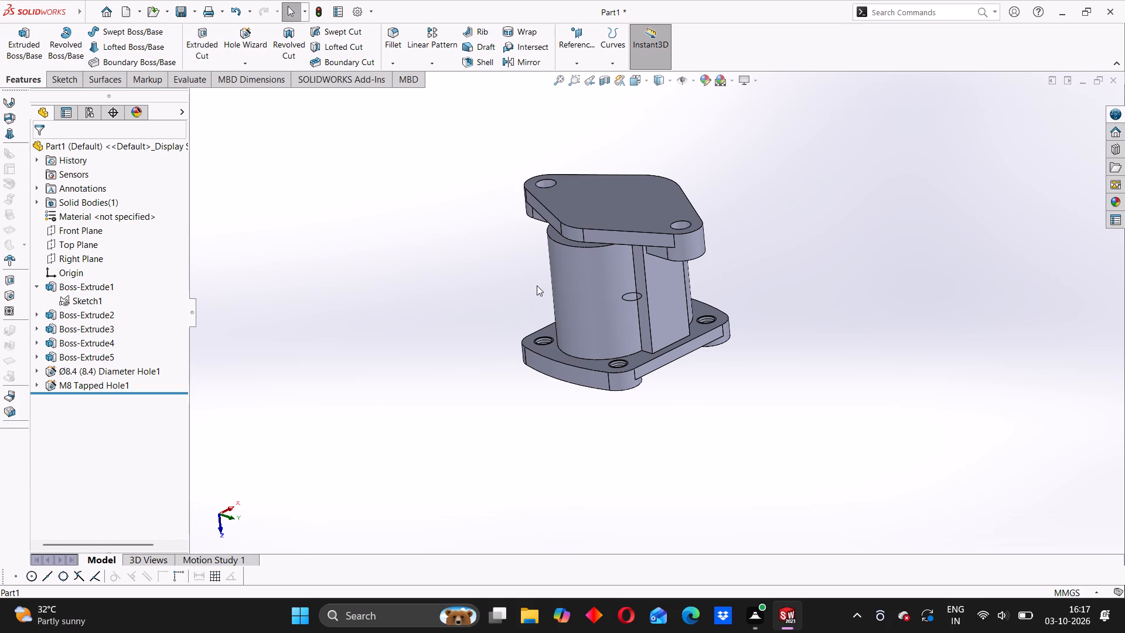
pyautogui.scroll(2, 537, 285)
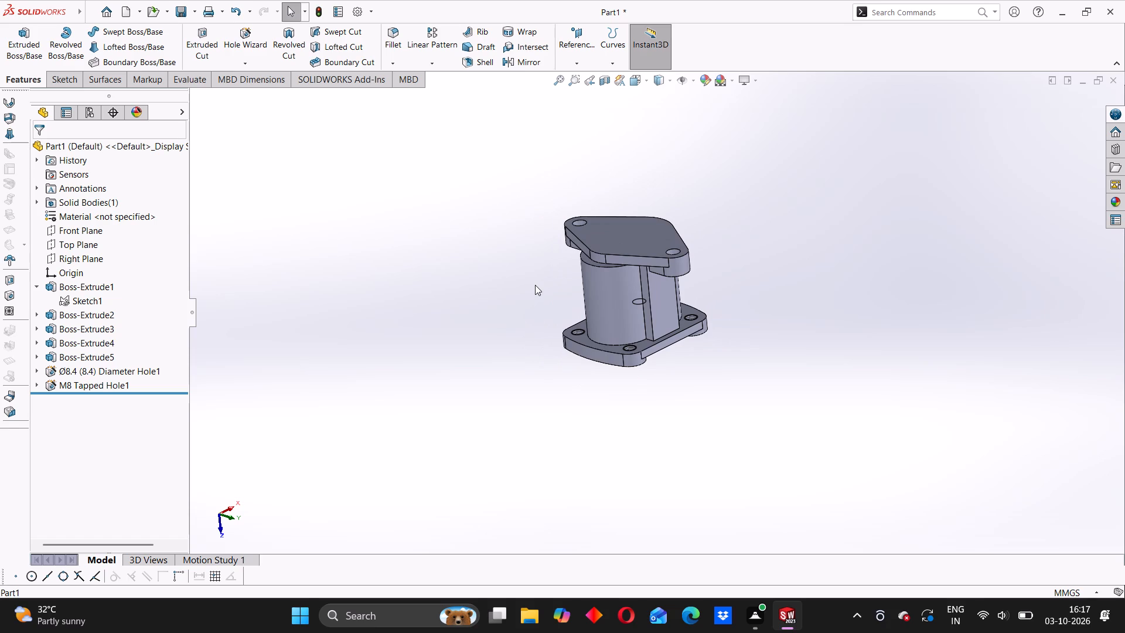
pyautogui.scroll(-1, 535, 285)
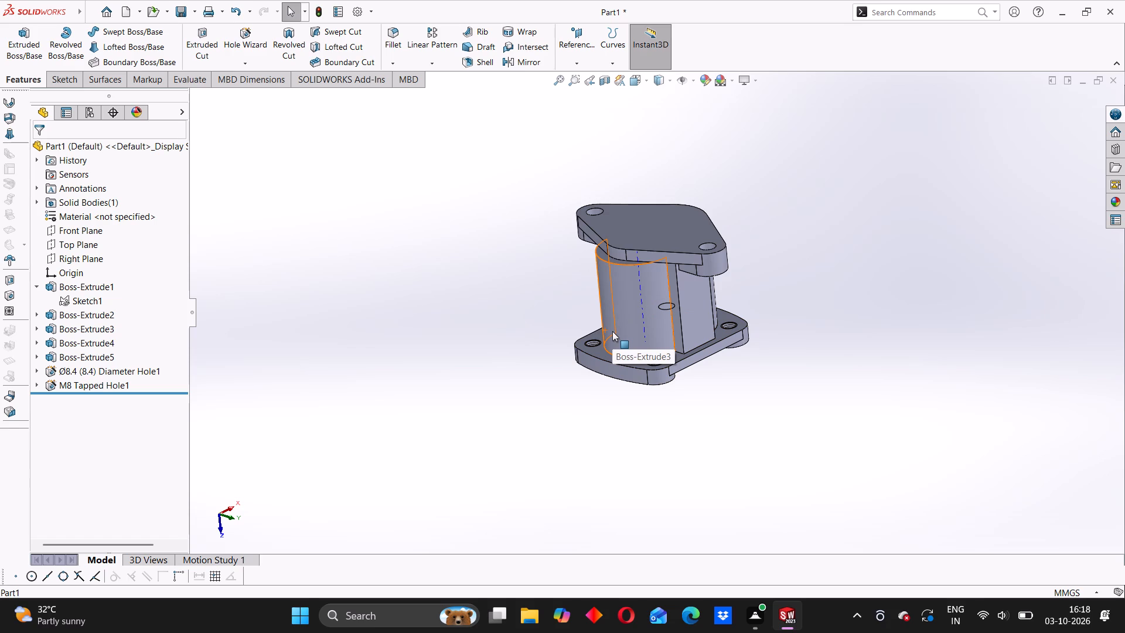
pyautogui.scroll(-3, 611, 301)
pyautogui.moveTo(550, 389); pyautogui.dragTo(598, 389, button='middle')
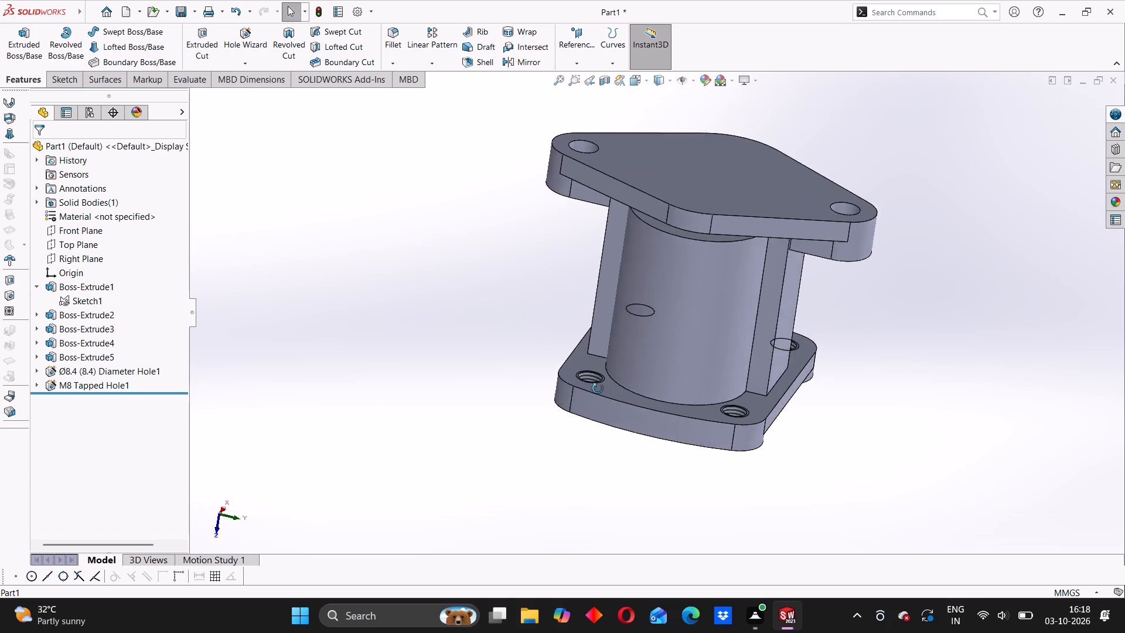
pyautogui.moveTo(598, 389); pyautogui.dragTo(627, 378, button='middle')
pyautogui.moveTo(768, 342); pyautogui.dragTo(739, 338, button='middle')
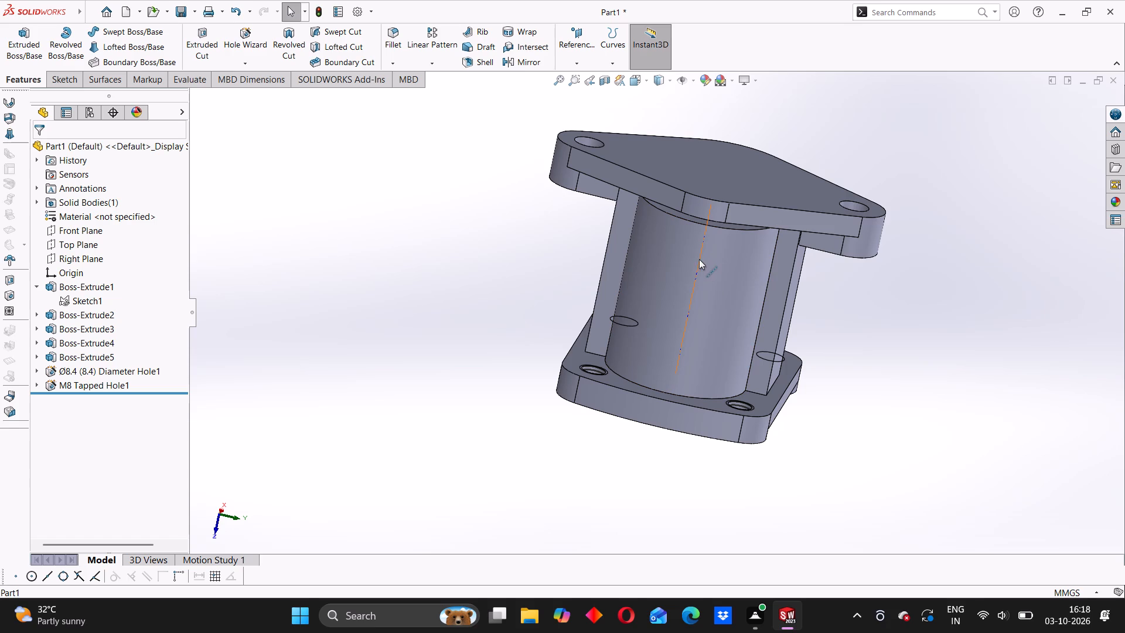
pyautogui.click(699, 259)
pyautogui.click(882, 386)
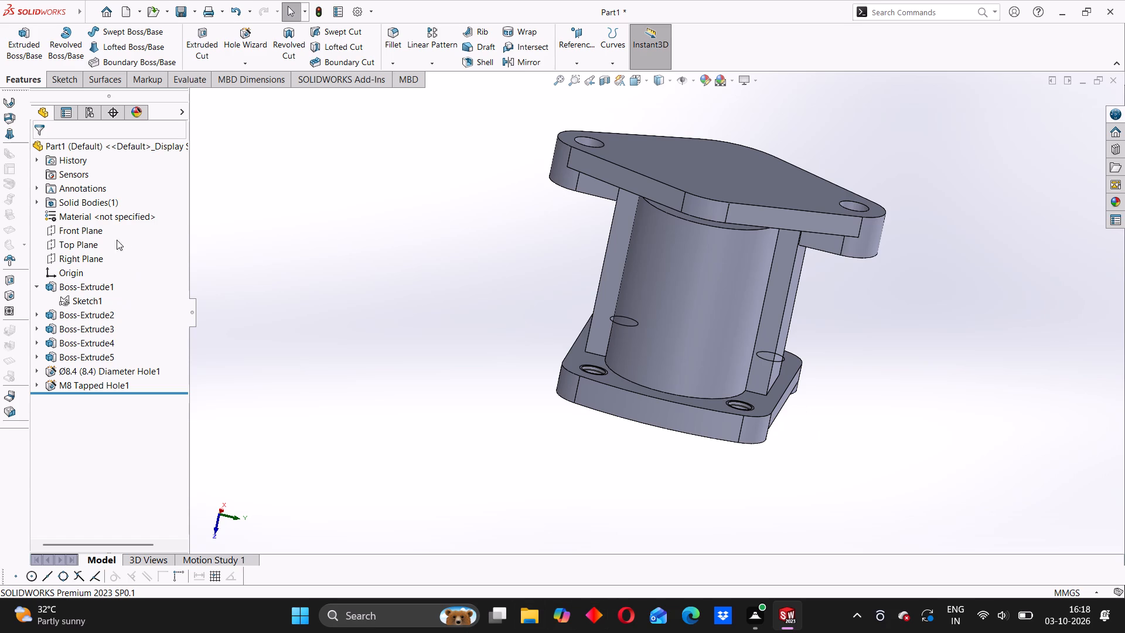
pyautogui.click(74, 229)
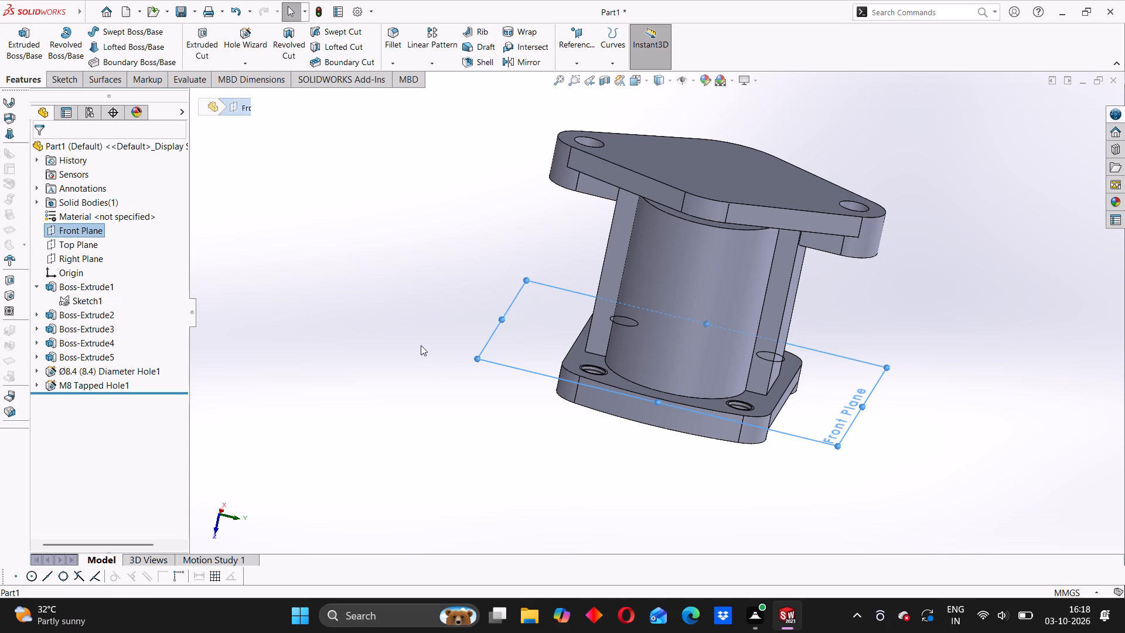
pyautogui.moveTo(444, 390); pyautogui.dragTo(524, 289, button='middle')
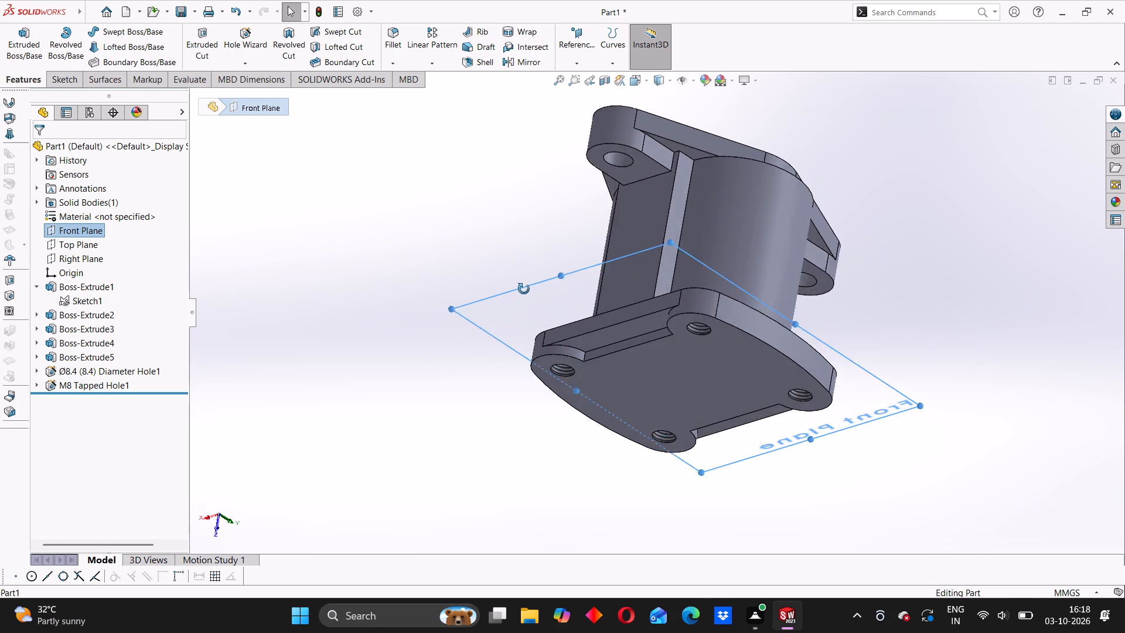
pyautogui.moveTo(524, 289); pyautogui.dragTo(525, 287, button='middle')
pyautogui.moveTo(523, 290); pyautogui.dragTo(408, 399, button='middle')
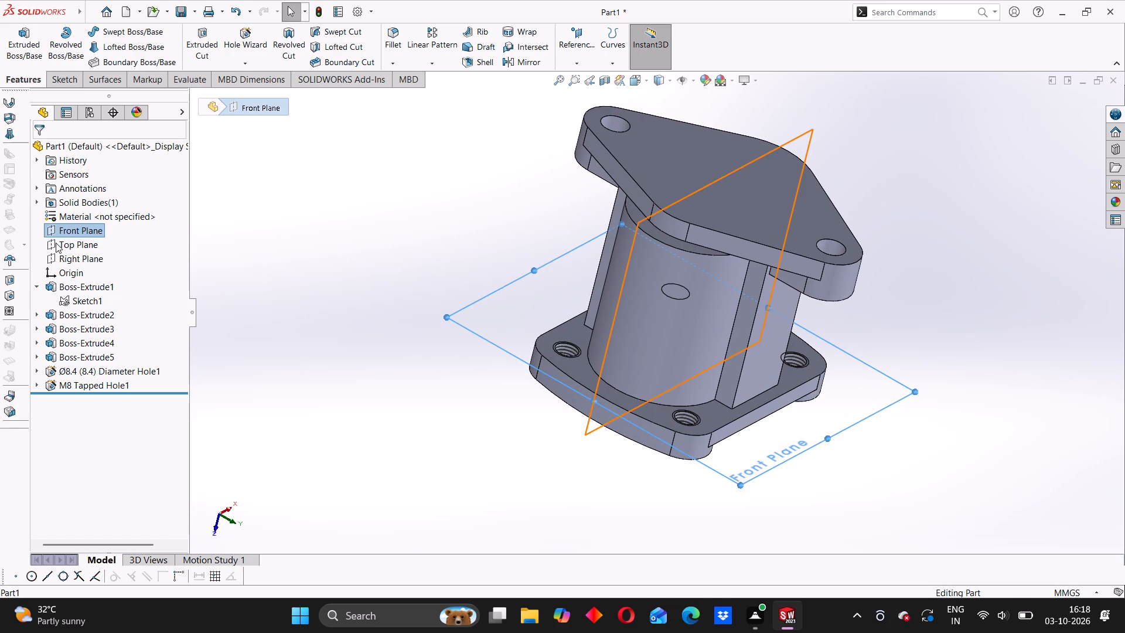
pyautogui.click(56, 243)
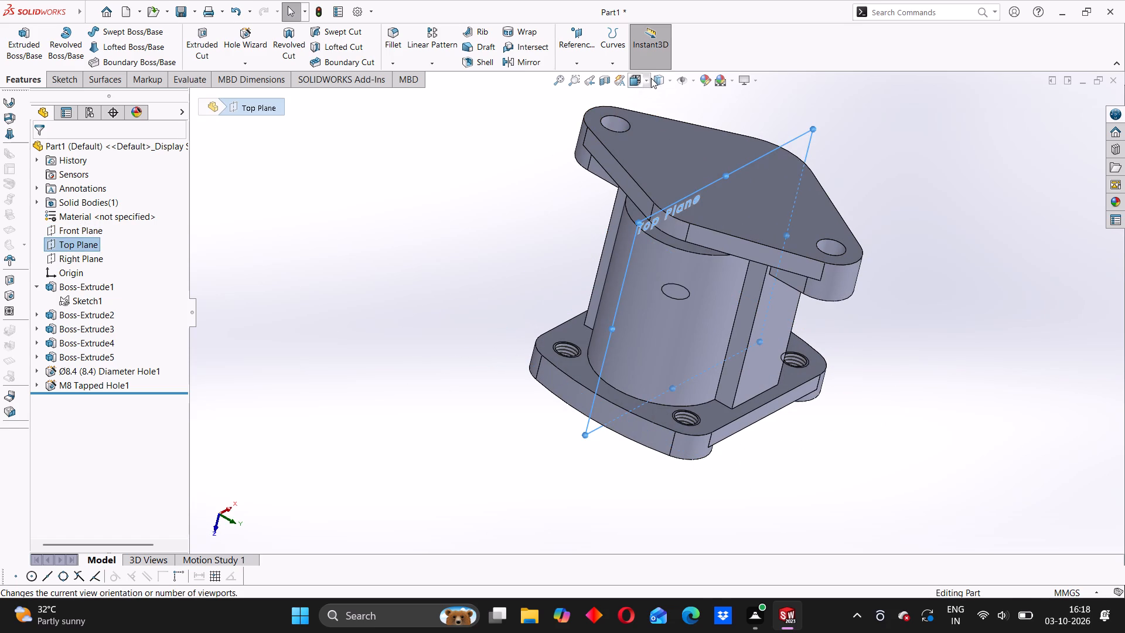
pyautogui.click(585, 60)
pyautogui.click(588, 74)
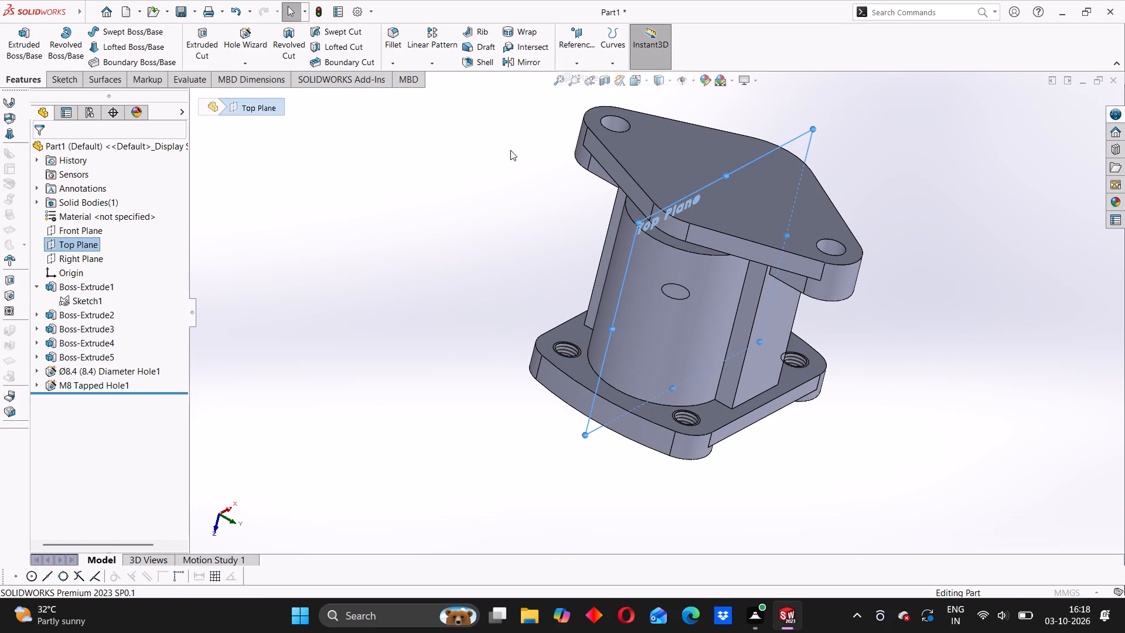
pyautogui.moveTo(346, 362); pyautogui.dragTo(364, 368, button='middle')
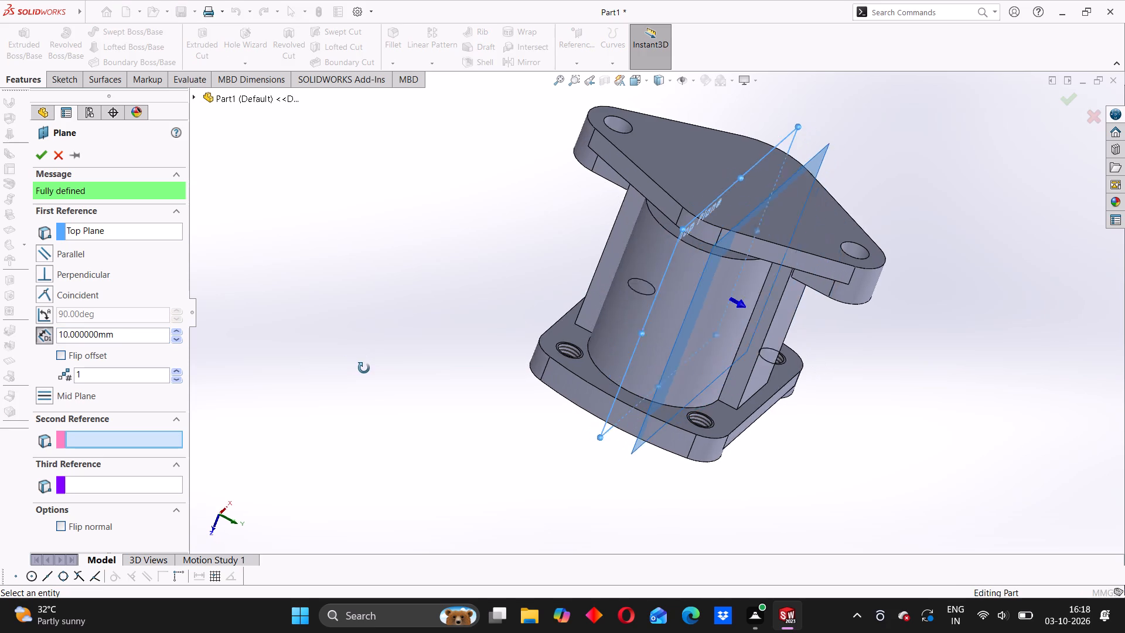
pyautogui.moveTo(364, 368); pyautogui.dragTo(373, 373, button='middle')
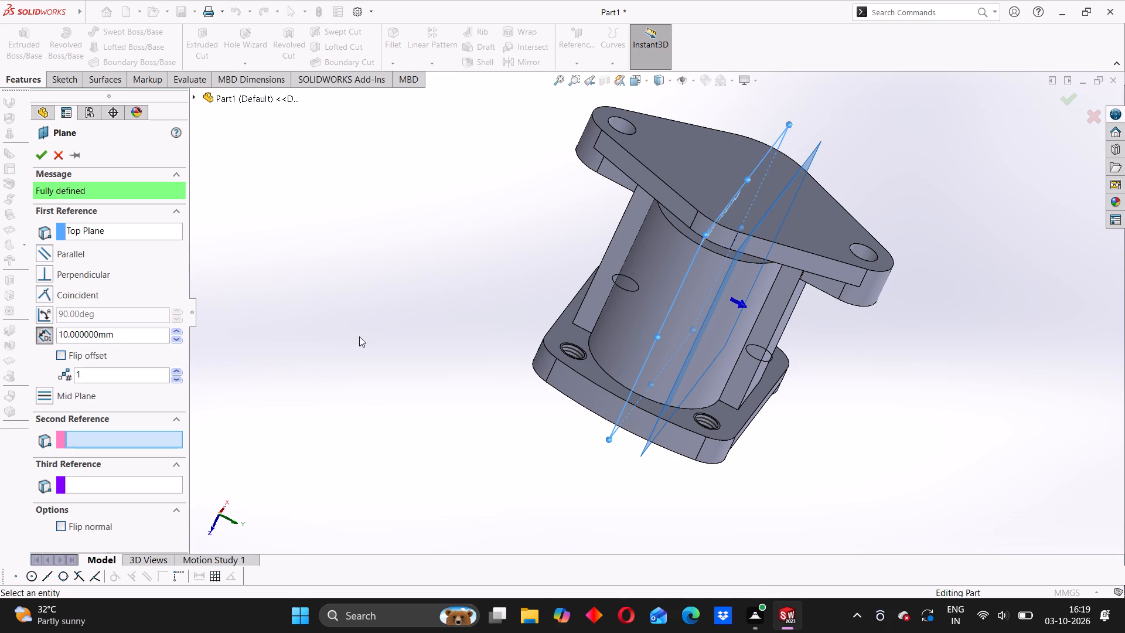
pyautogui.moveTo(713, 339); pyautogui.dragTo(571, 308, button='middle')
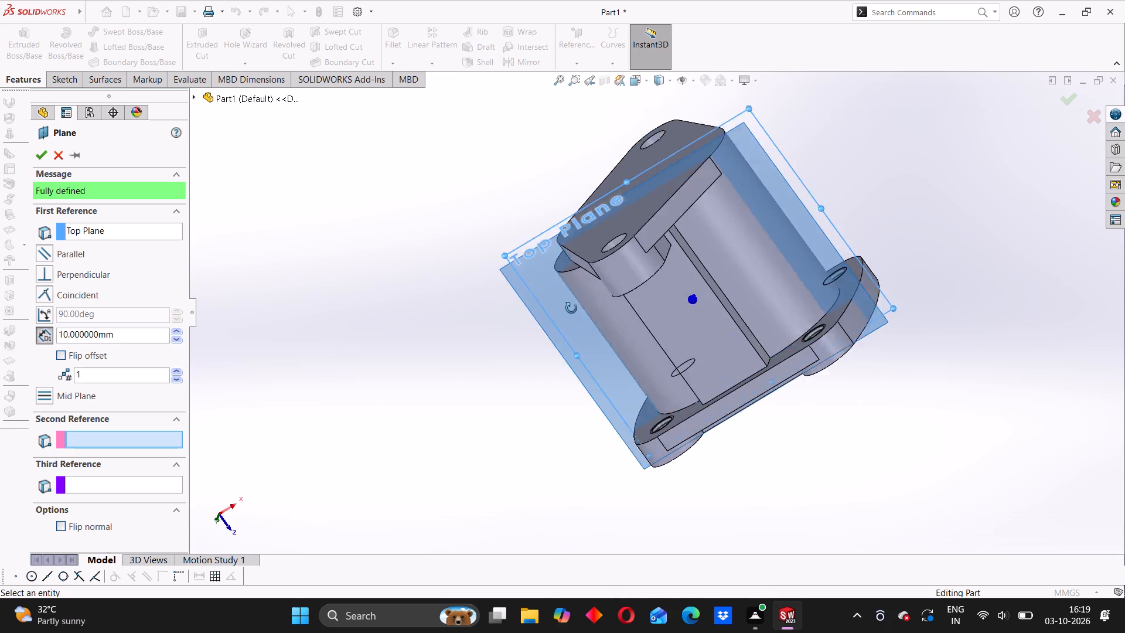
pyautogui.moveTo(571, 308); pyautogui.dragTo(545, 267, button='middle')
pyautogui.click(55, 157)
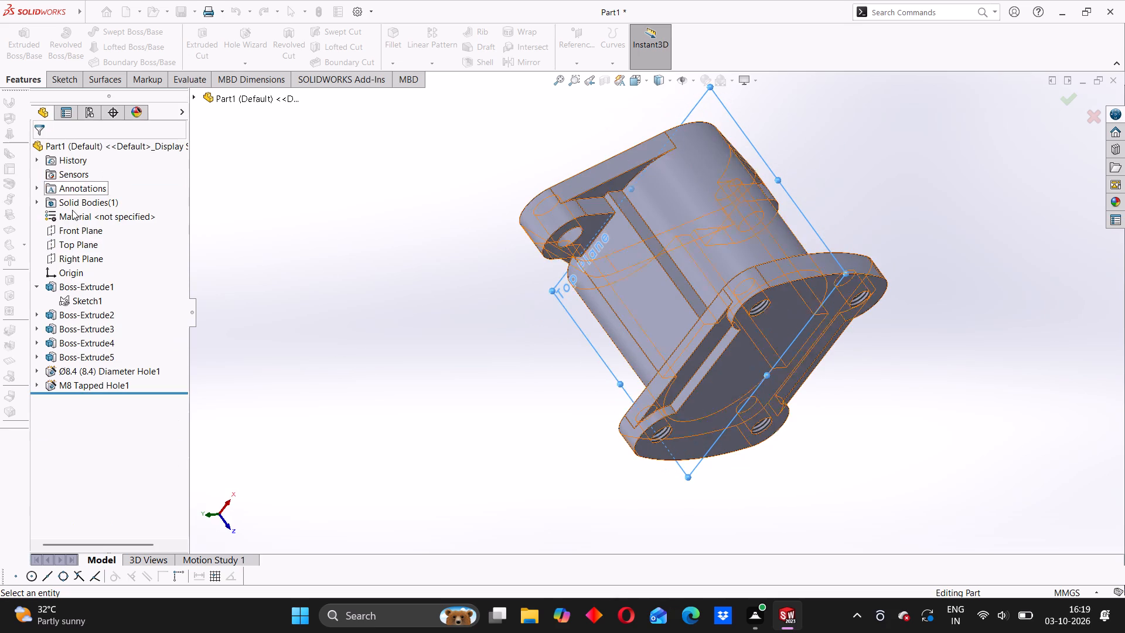
# Create a reference plane offset 11 mm from the Right Plane, with the offset direction flipped.
pyautogui.click(81, 259)
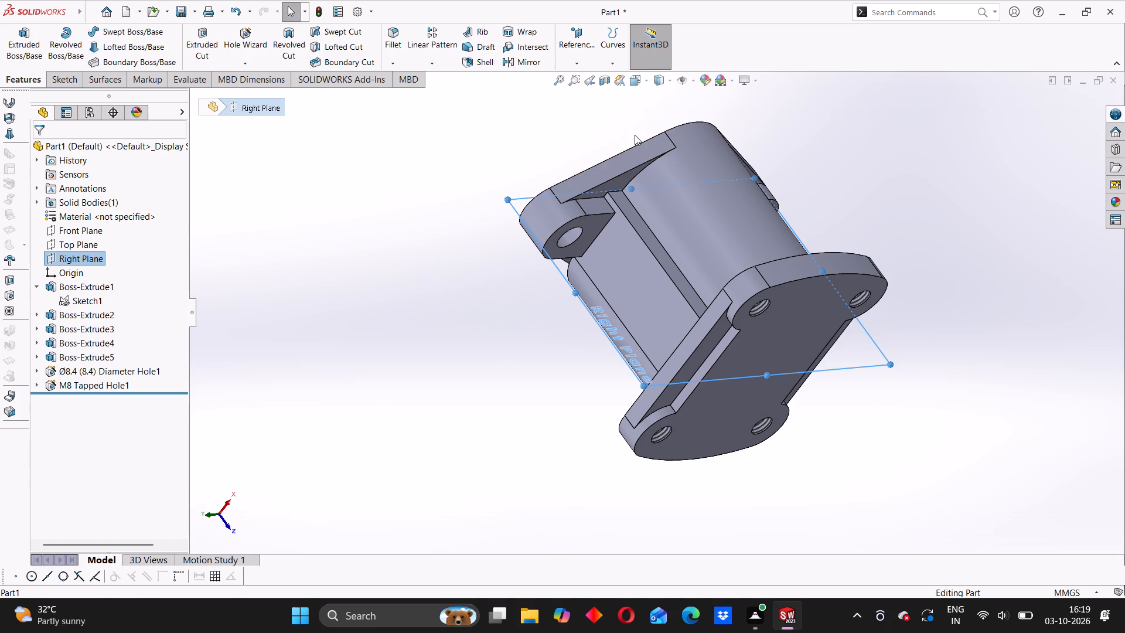
pyautogui.click(581, 62)
pyautogui.click(582, 76)
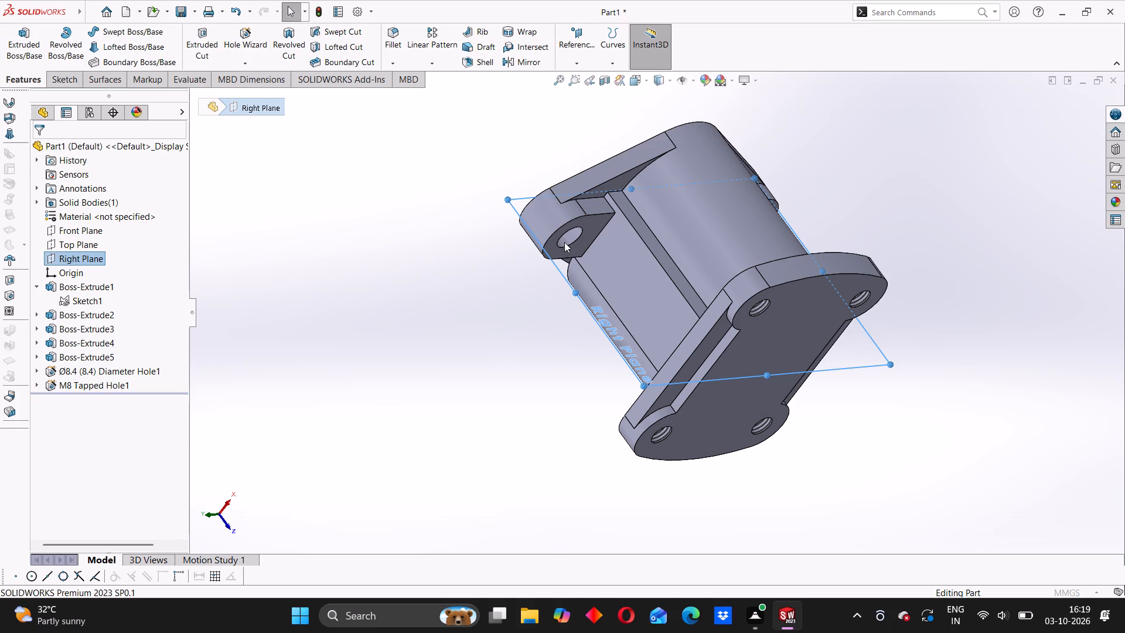
pyautogui.moveTo(581, 360); pyautogui.dragTo(630, 274, button='middle')
pyautogui.moveTo(707, 363); pyautogui.dragTo(696, 350, button='middle')
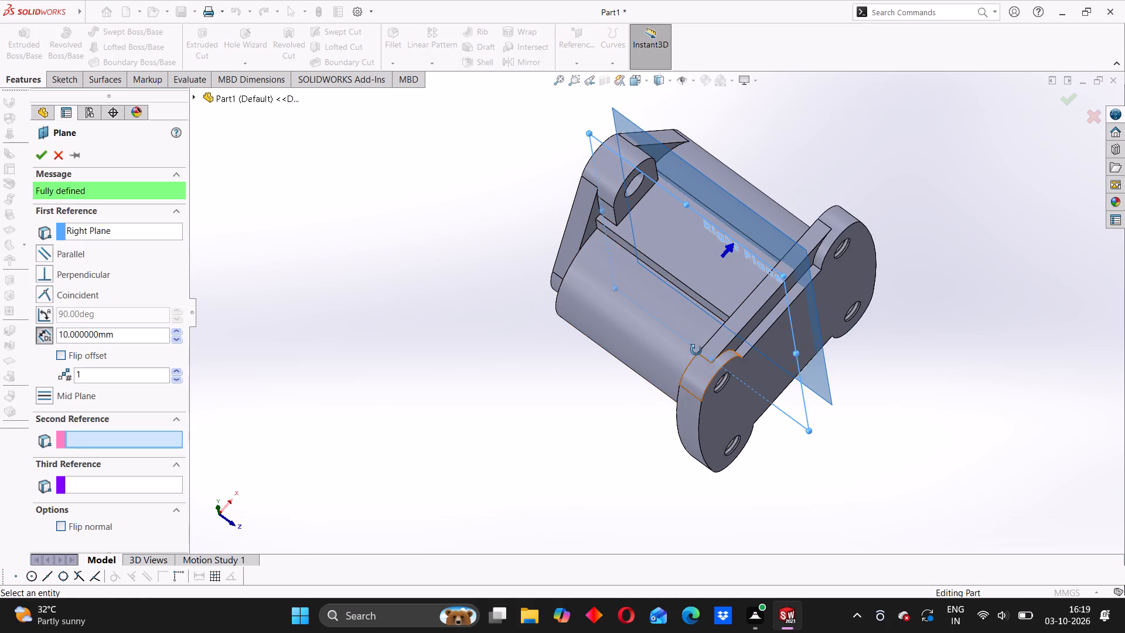
pyautogui.moveTo(696, 350); pyautogui.dragTo(493, 440, button='middle')
pyautogui.moveTo(608, 239); pyautogui.dragTo(785, 319, button='middle')
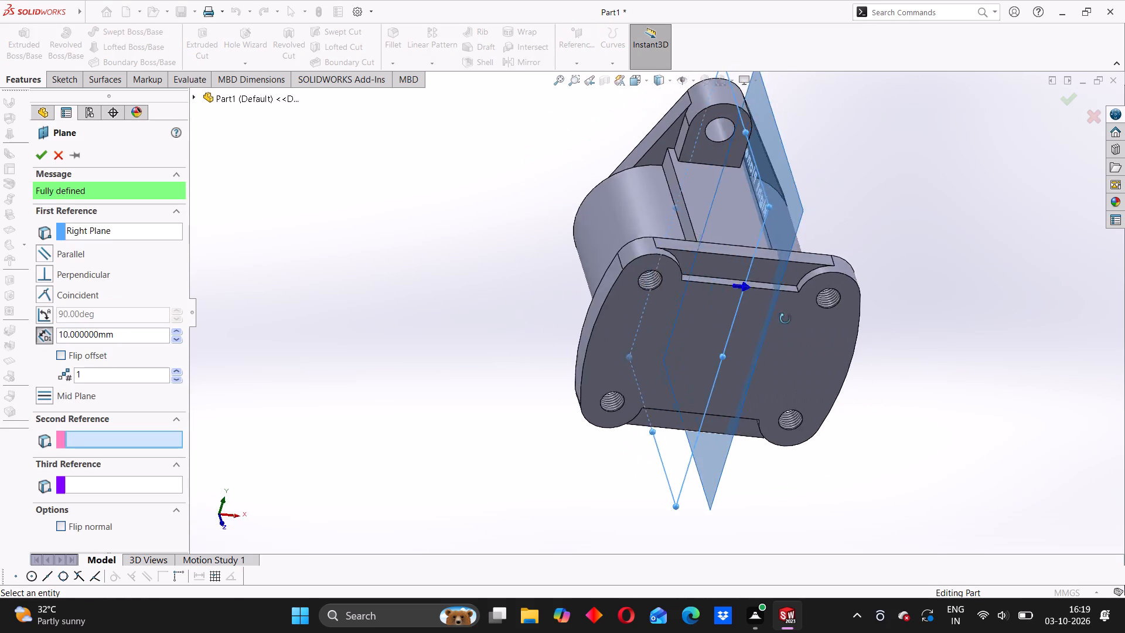
pyautogui.moveTo(785, 319); pyautogui.dragTo(595, 397, button='middle')
pyautogui.moveTo(645, 344); pyautogui.dragTo(563, 131, button='middle')
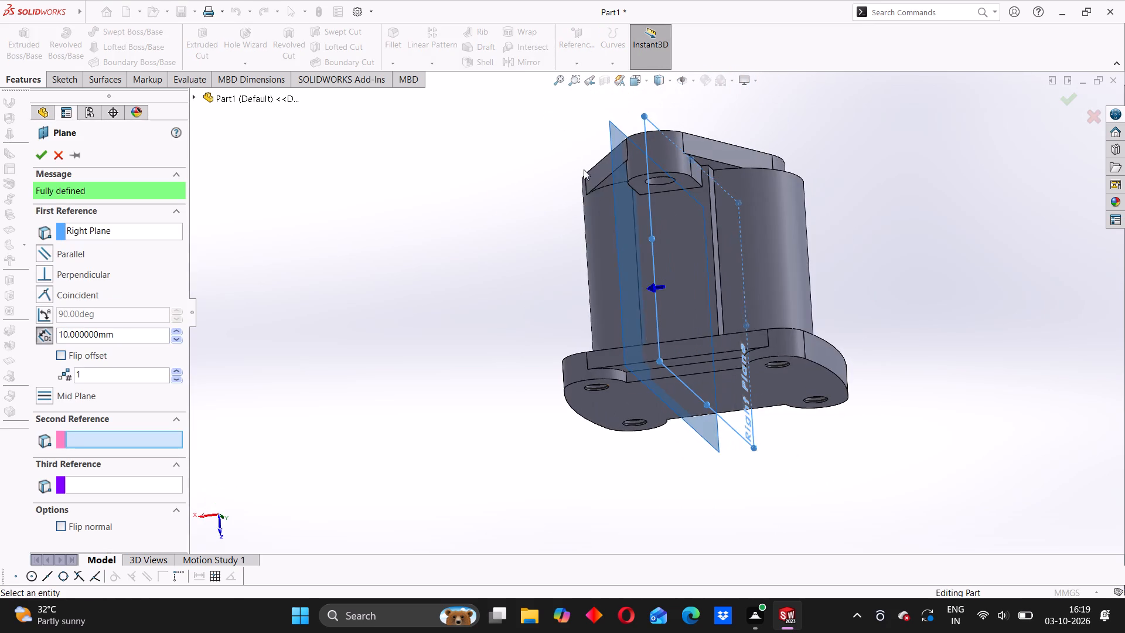
pyautogui.moveTo(638, 345); pyautogui.dragTo(815, 246, button='middle')
pyautogui.moveTo(737, 226); pyautogui.dragTo(663, 246, button='middle')
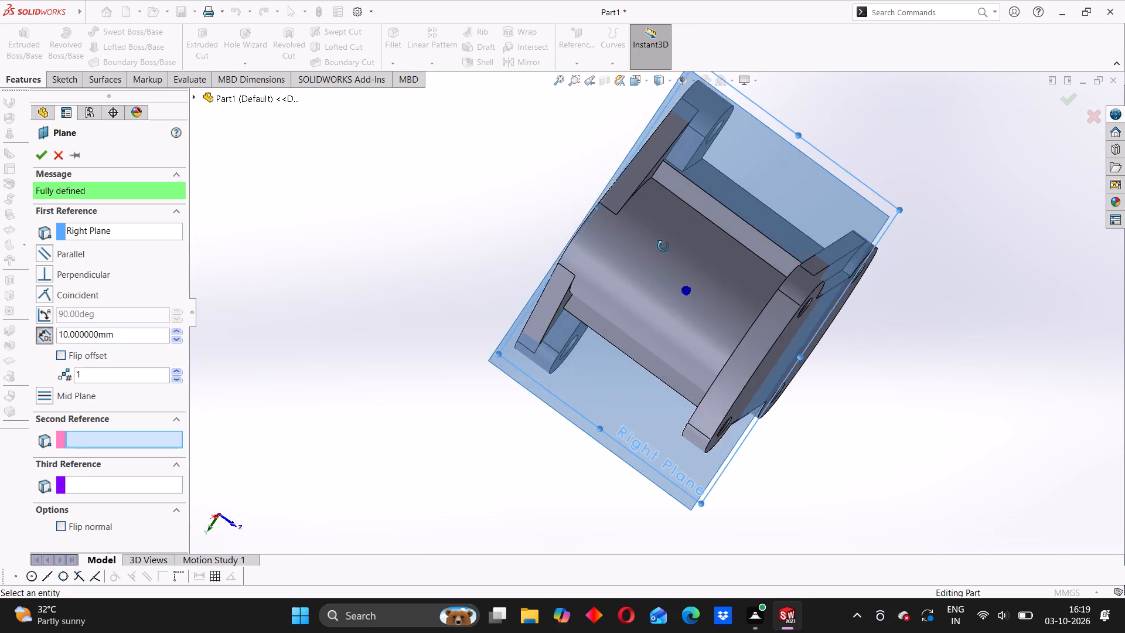
pyautogui.moveTo(663, 246); pyautogui.dragTo(595, 204, button='middle')
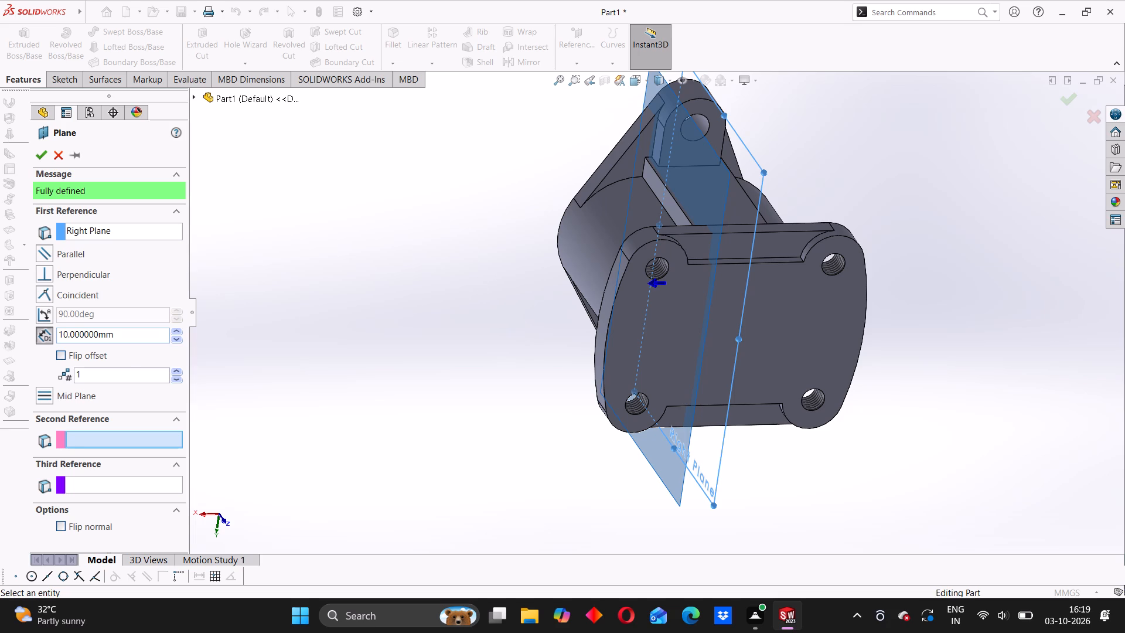
pyautogui.click(65, 359)
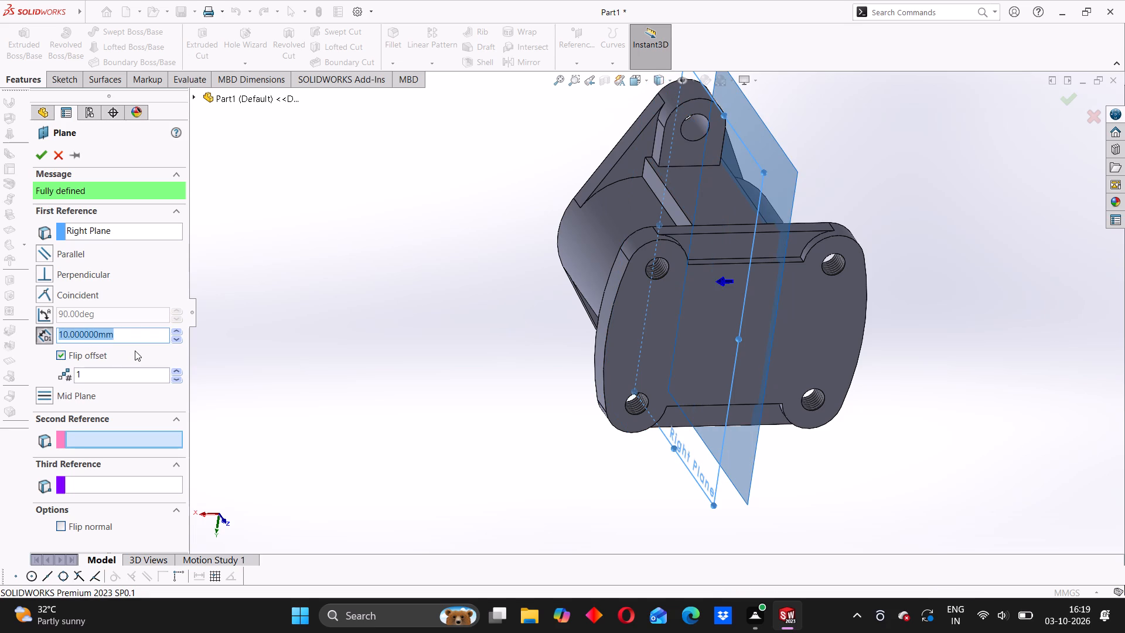
pyautogui.write('11')
pyautogui.press('Return')
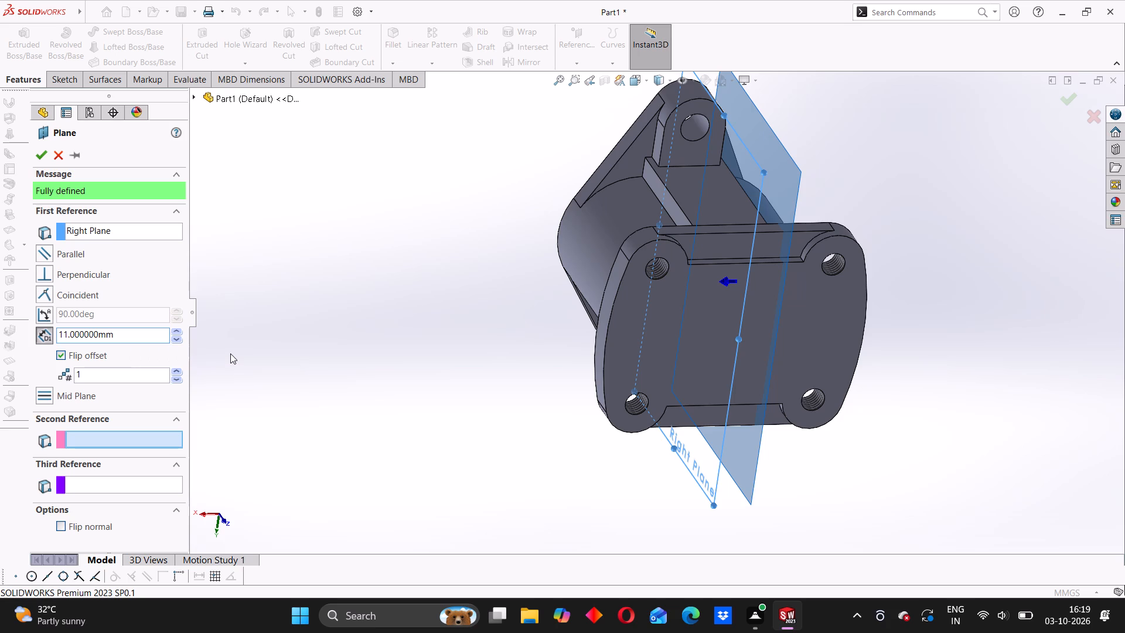
pyautogui.click(40, 155)
# Open a new sketch on the 11 mm offset plane.
pyautogui.moveTo(921, 194); pyautogui.dragTo(896, 207, button='middle')
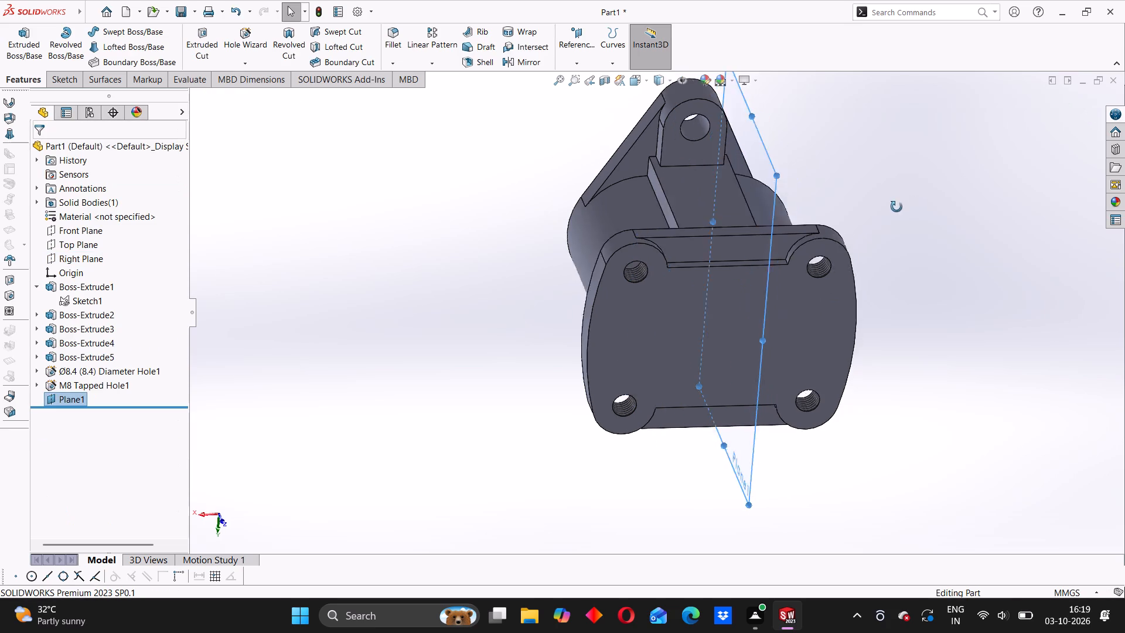
pyautogui.moveTo(896, 207); pyautogui.dragTo(875, 217, button='middle')
pyautogui.moveTo(926, 195); pyautogui.dragTo(902, 216, button='middle')
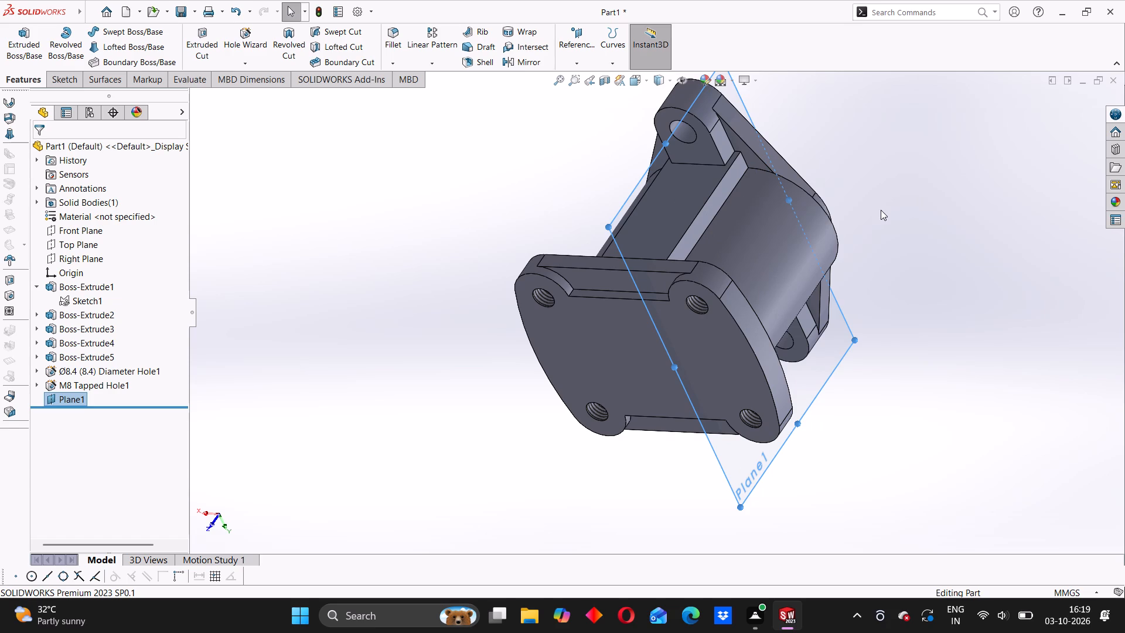
pyautogui.click(627, 198)
pyautogui.click(629, 199)
pyautogui.moveTo(772, 303); pyautogui.dragTo(773, 303, button='middle')
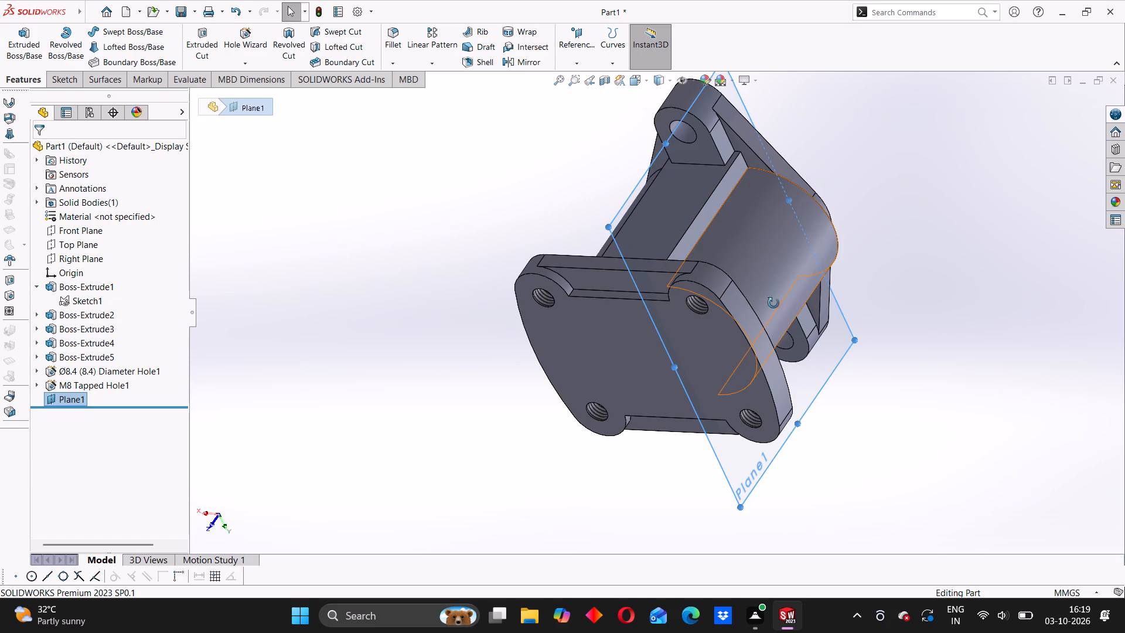
pyautogui.moveTo(773, 303); pyautogui.dragTo(704, 181, button='middle')
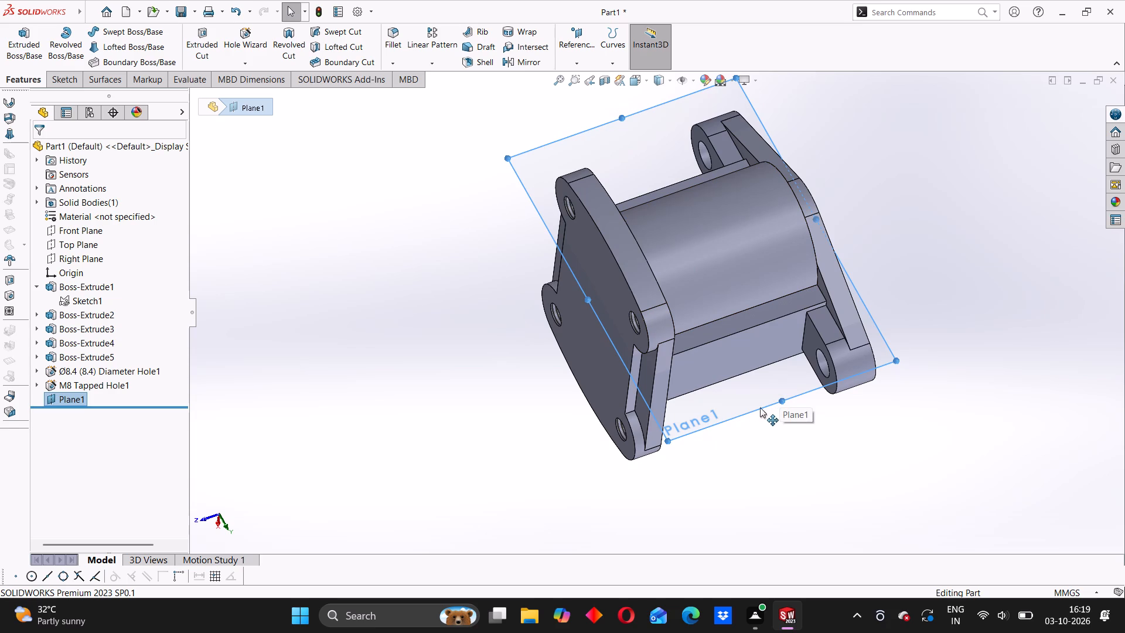
pyautogui.click(746, 410)
pyautogui.click(799, 375)
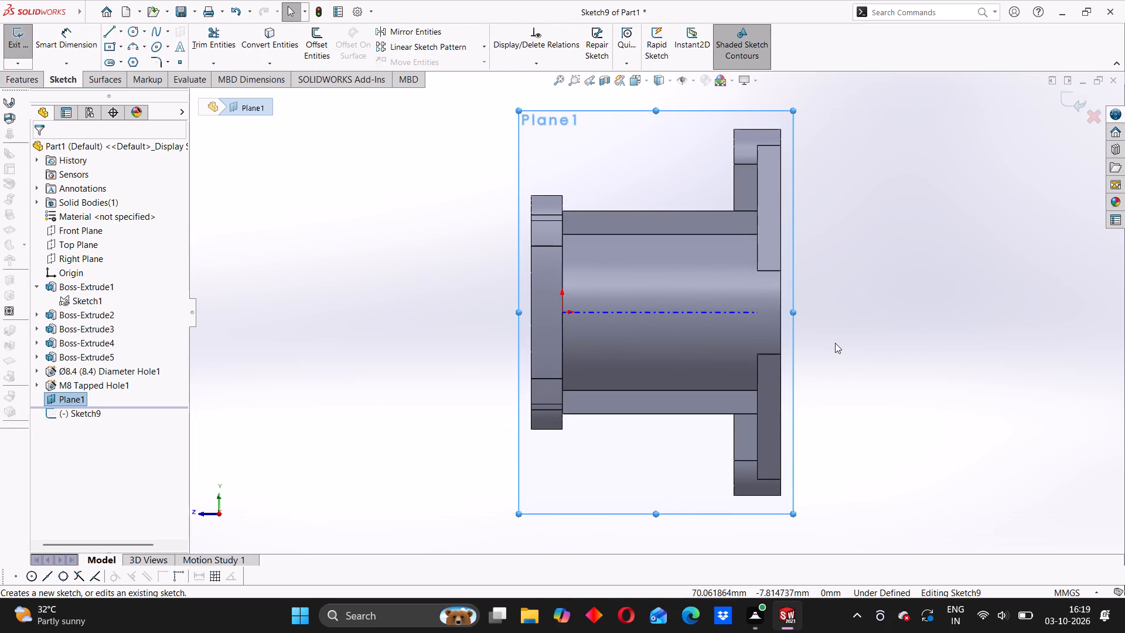
pyautogui.click(880, 366)
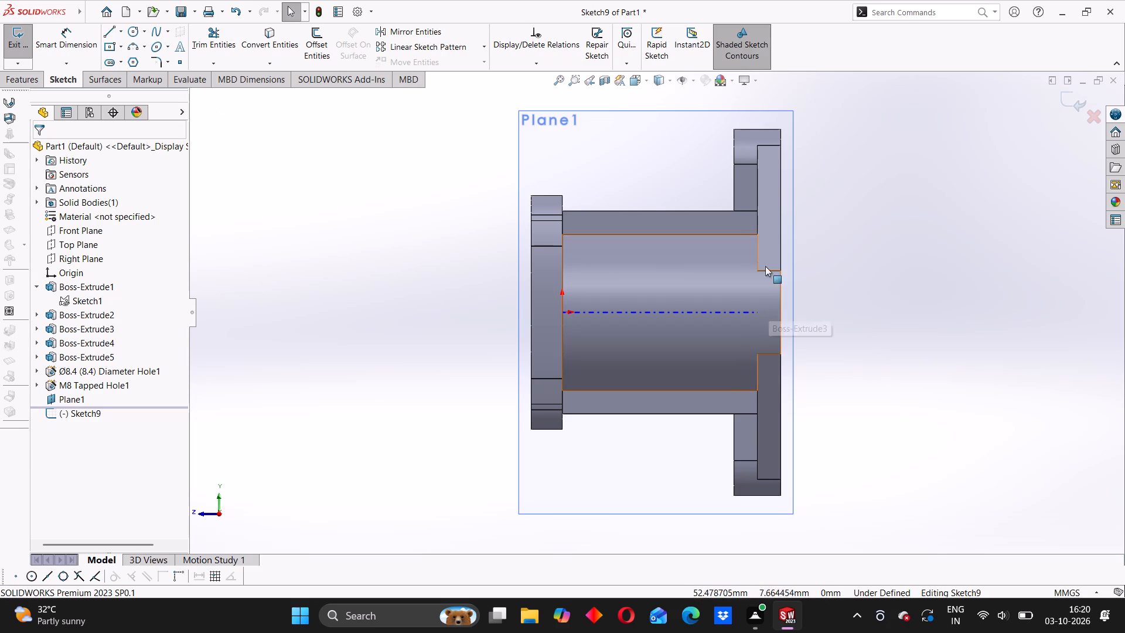
pyautogui.click(673, 163)
pyautogui.click(887, 220)
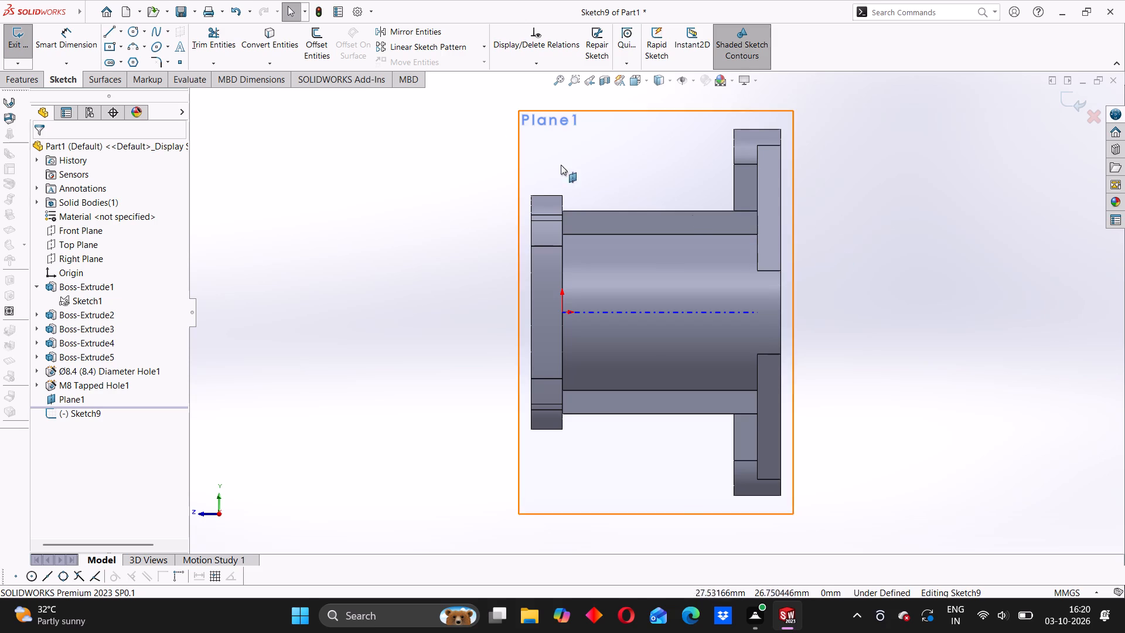
# Sketch connected lines outward from the boss-hole flange's outer face: about 58 mm horizontal, about 8 mm up, a sloped corner, and a horizontal top edge.
pyautogui.click(111, 36)
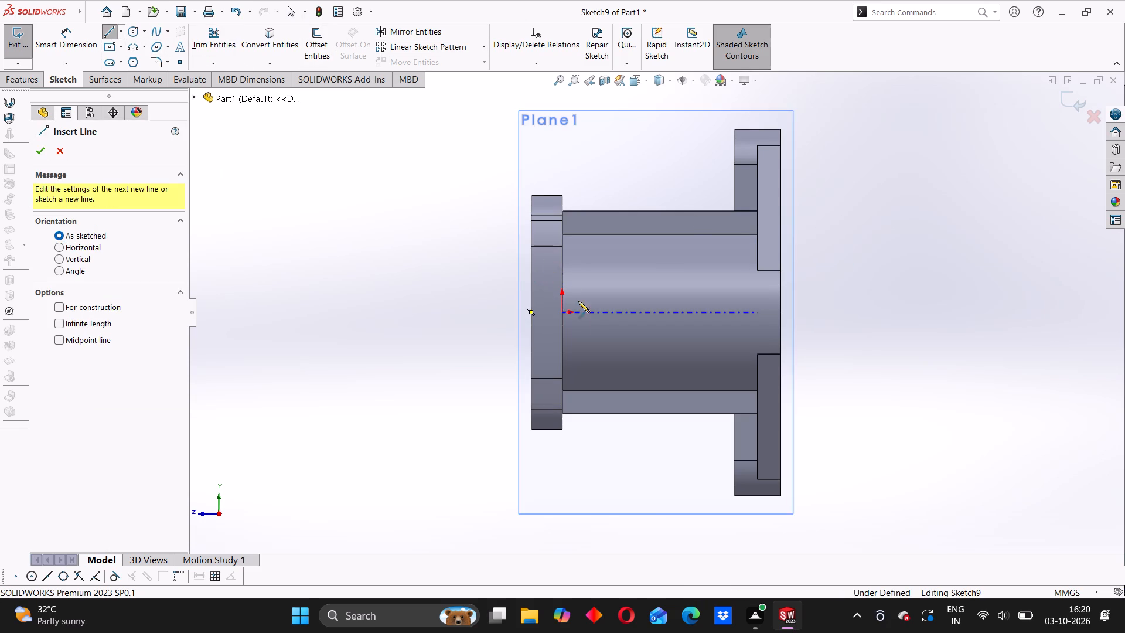
pyautogui.click(780, 253)
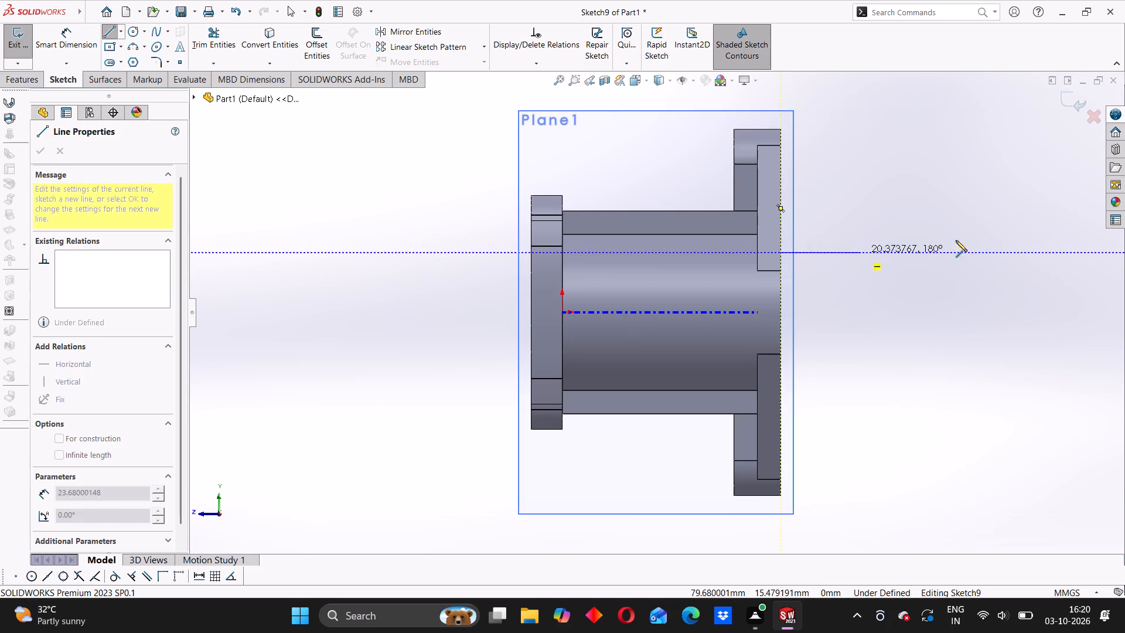
pyautogui.click(1008, 253)
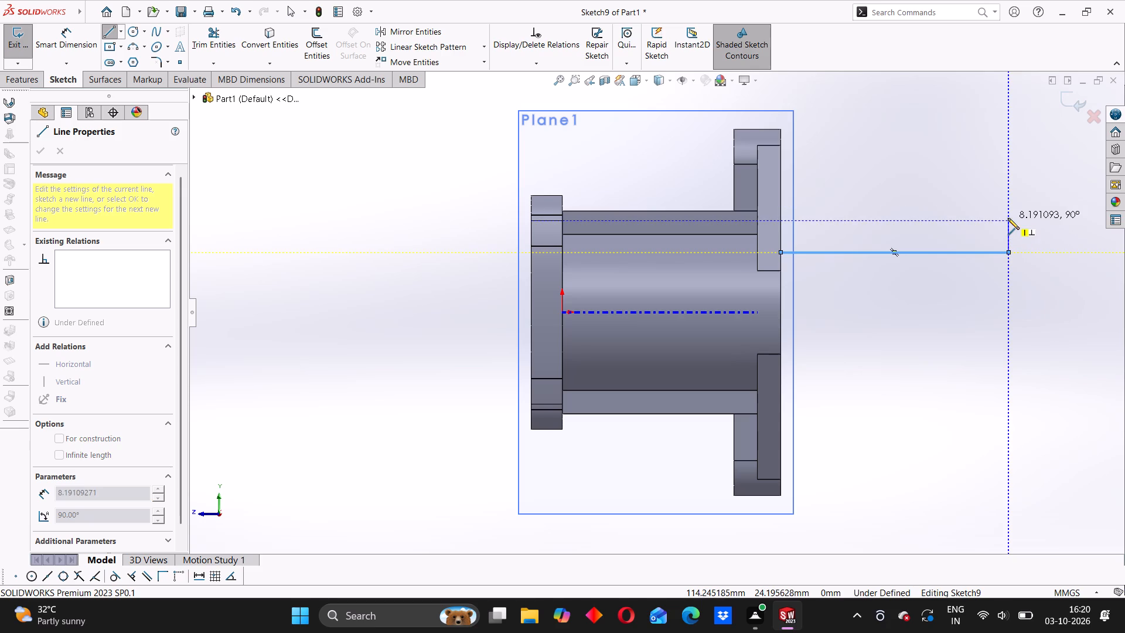
pyautogui.click(1007, 220)
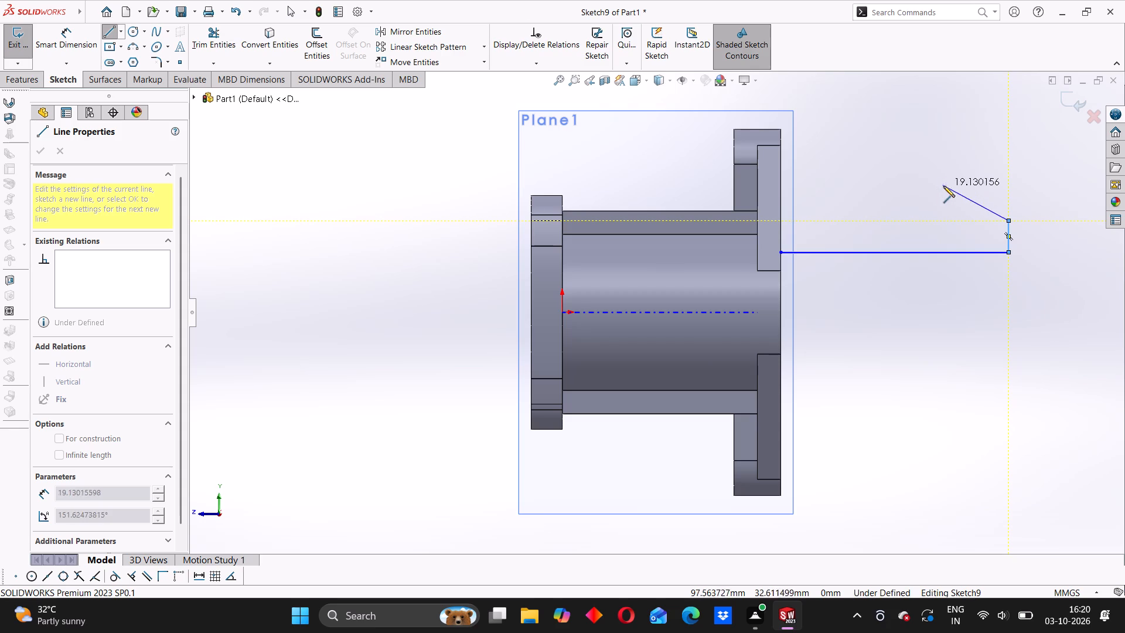
pyautogui.click(947, 195)
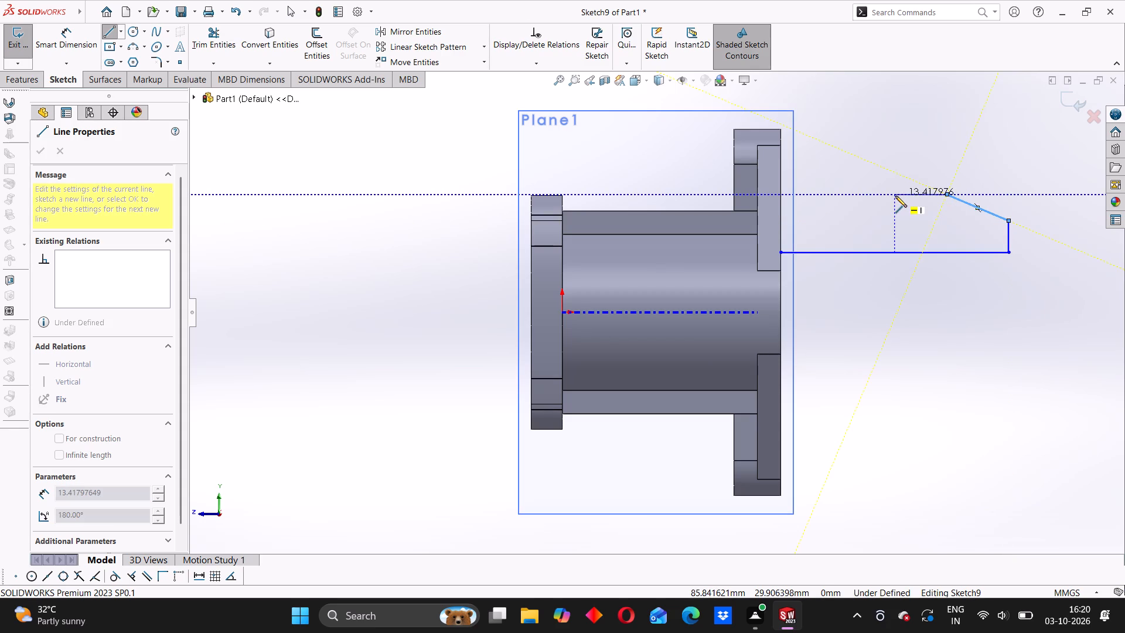
pyautogui.click(887, 196)
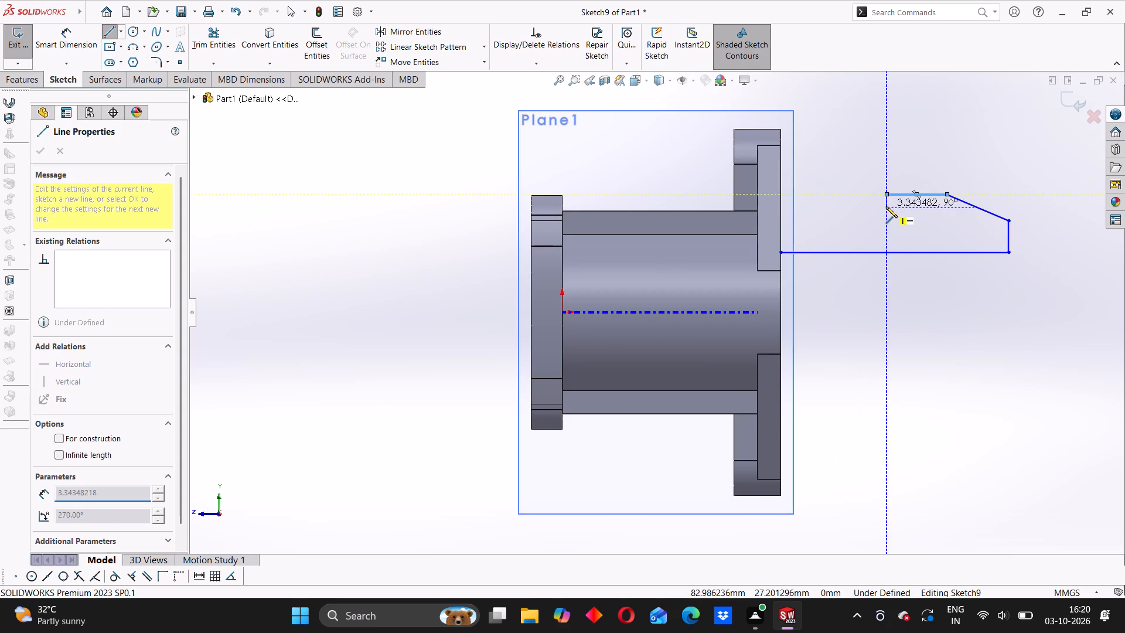
# Continue the chain with a notch about 3.3 mm deep, a land about 6 mm long, and a stepped-down line about 10 mm to the flange face.
pyautogui.click(886, 207)
pyautogui.click(844, 207)
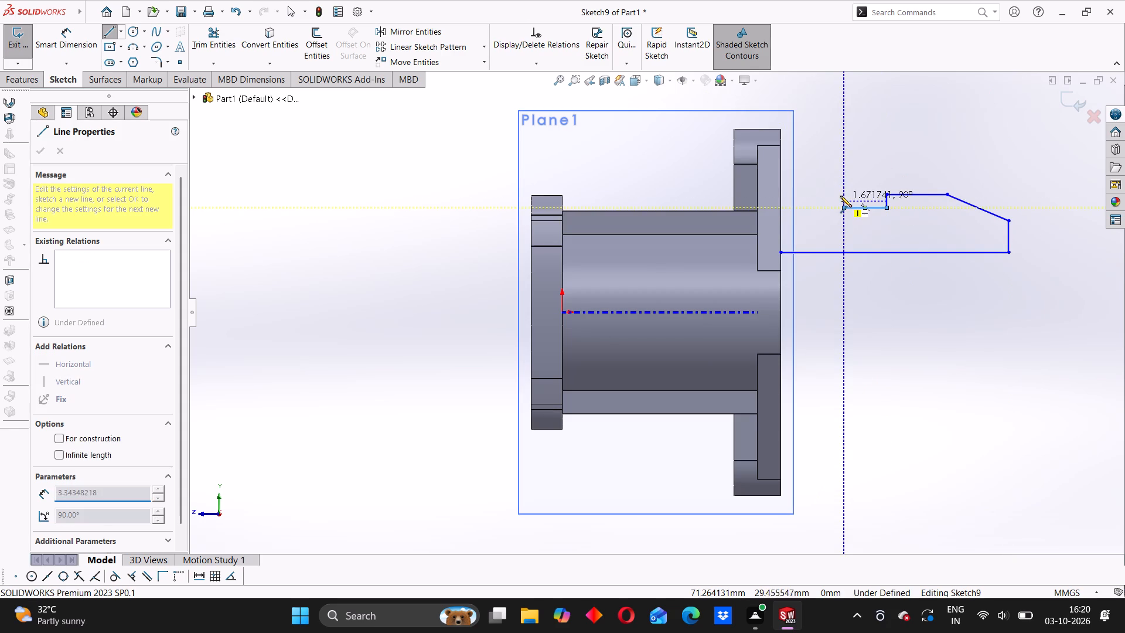
pyautogui.click(840, 194)
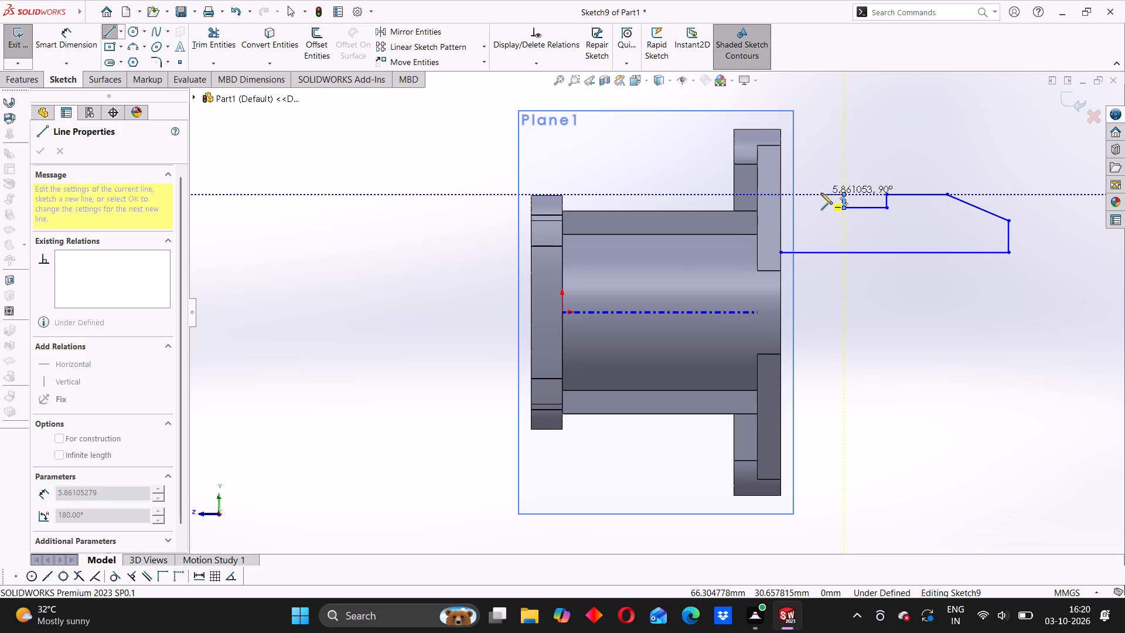
pyautogui.click(821, 193)
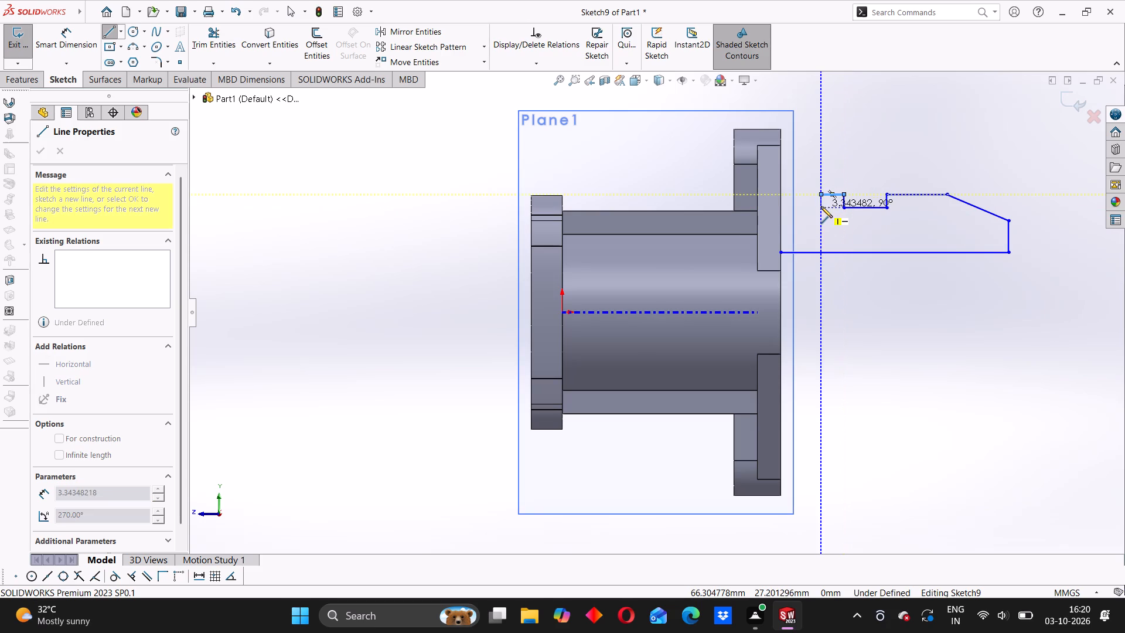
pyautogui.click(821, 203)
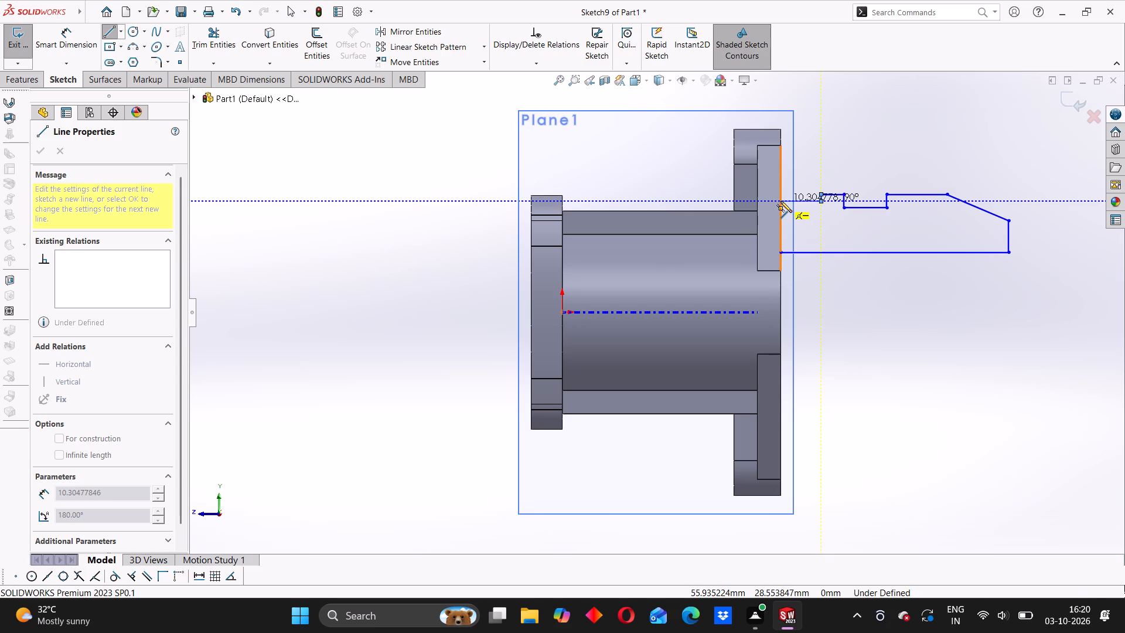
pyautogui.click(780, 201)
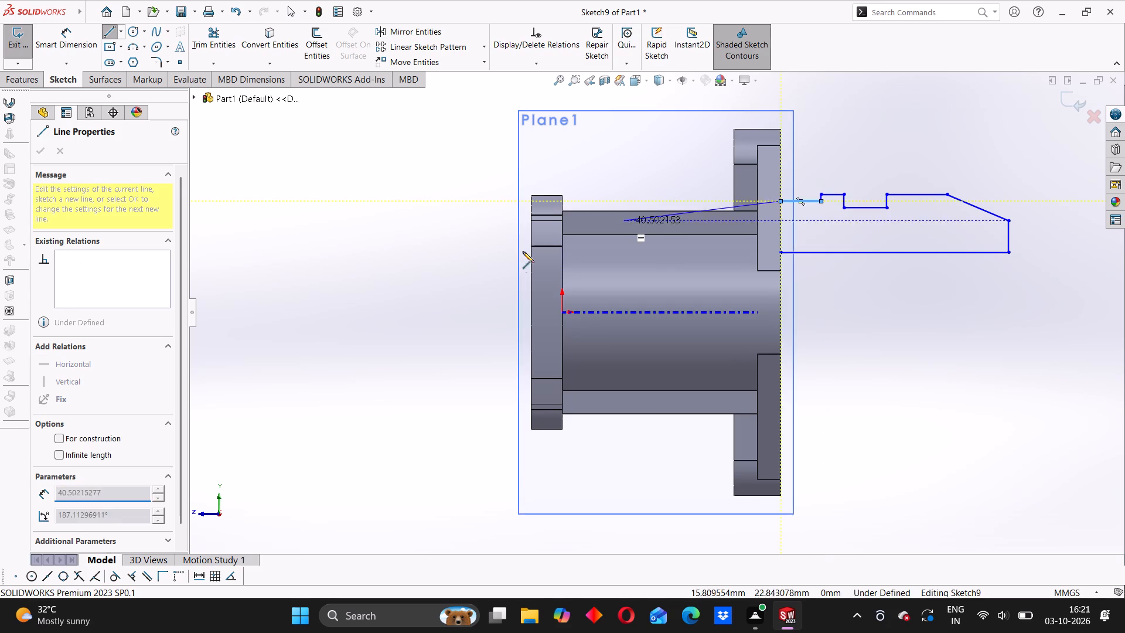
pyautogui.rightClick(313, 156)
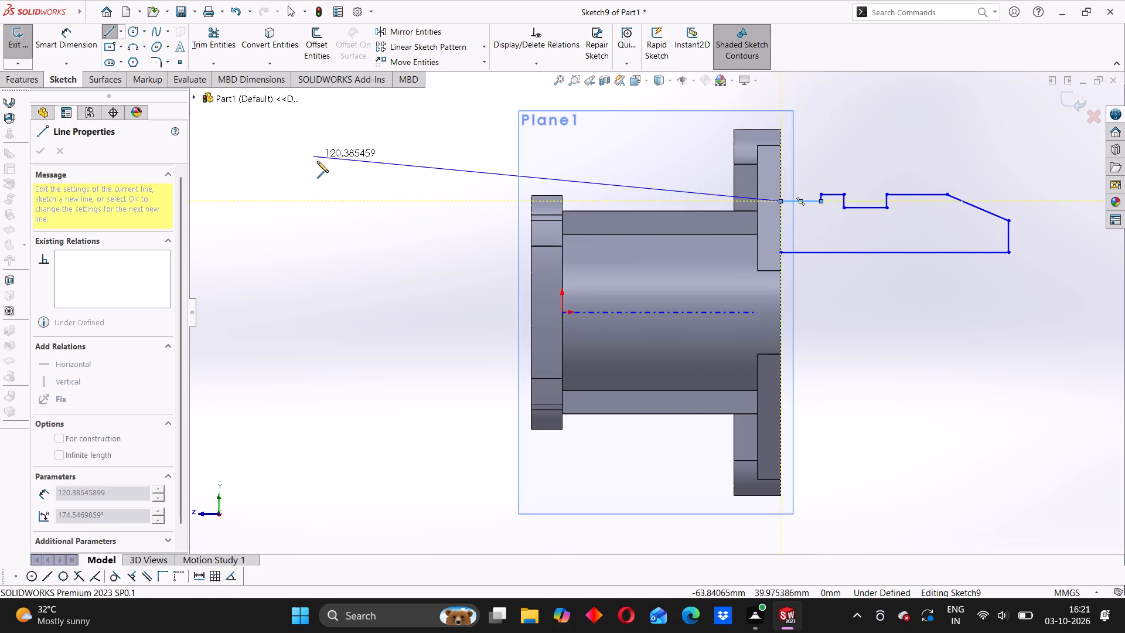
pyautogui.click(328, 168)
# Convert the profile's long horizontal base line to construction geometry.
pyautogui.scroll(-1, 832, 217)
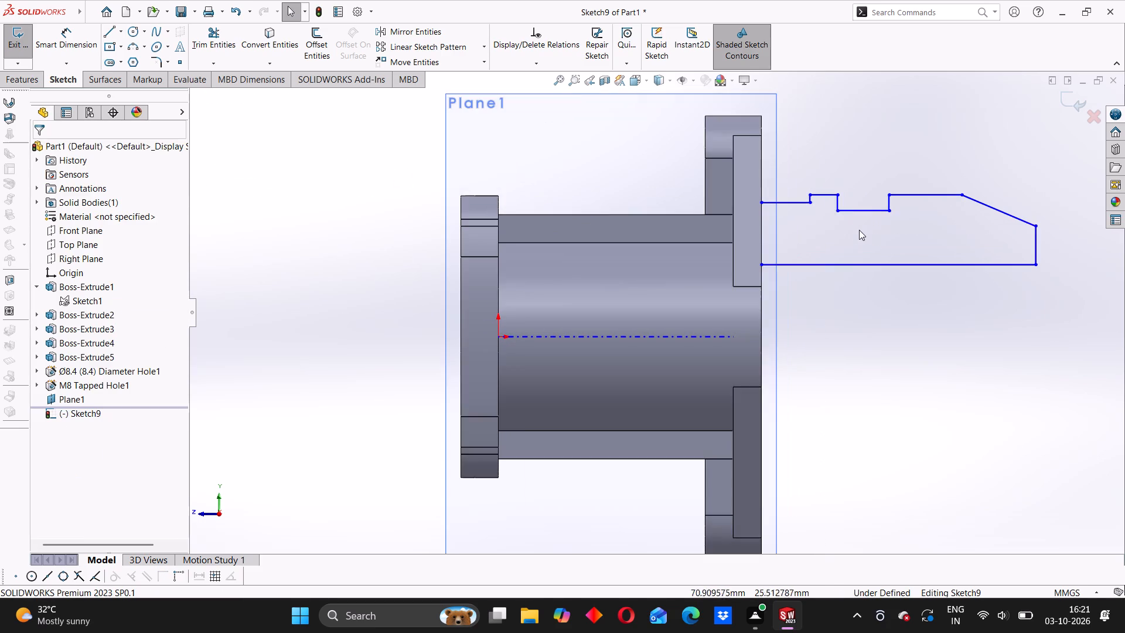
pyautogui.scroll(2, 860, 230)
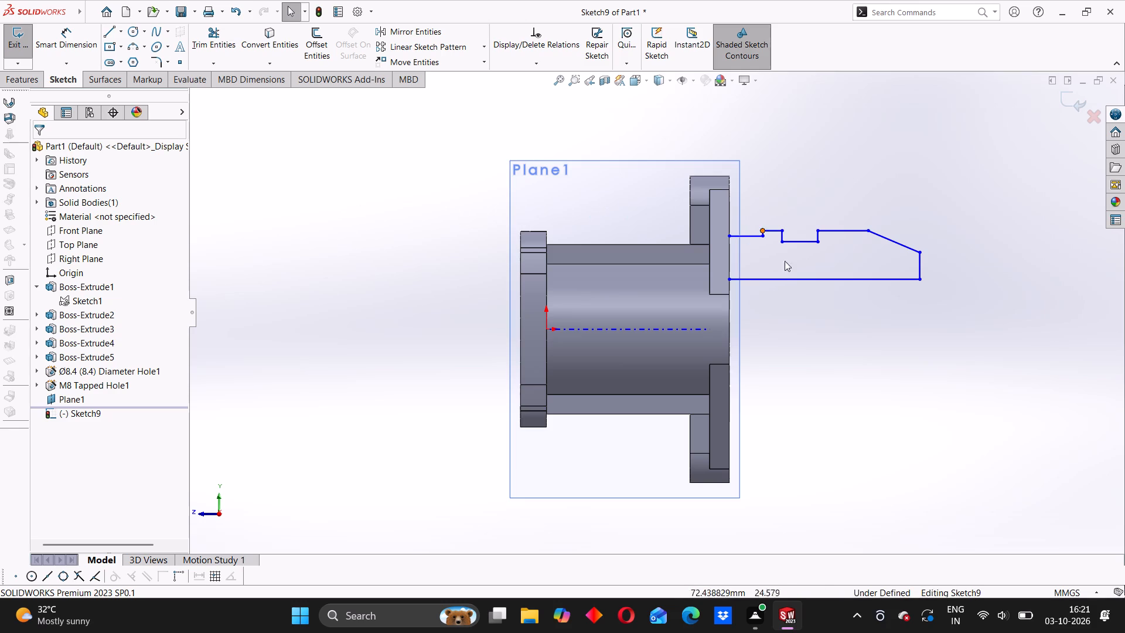
pyautogui.click(780, 283)
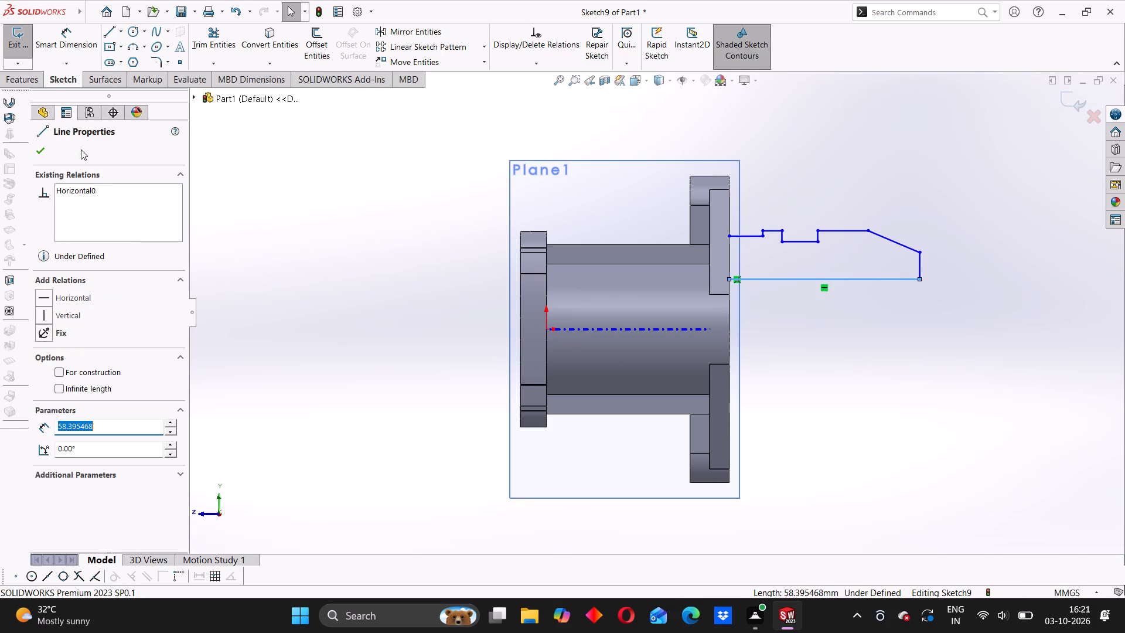
pyautogui.rightClick(789, 280)
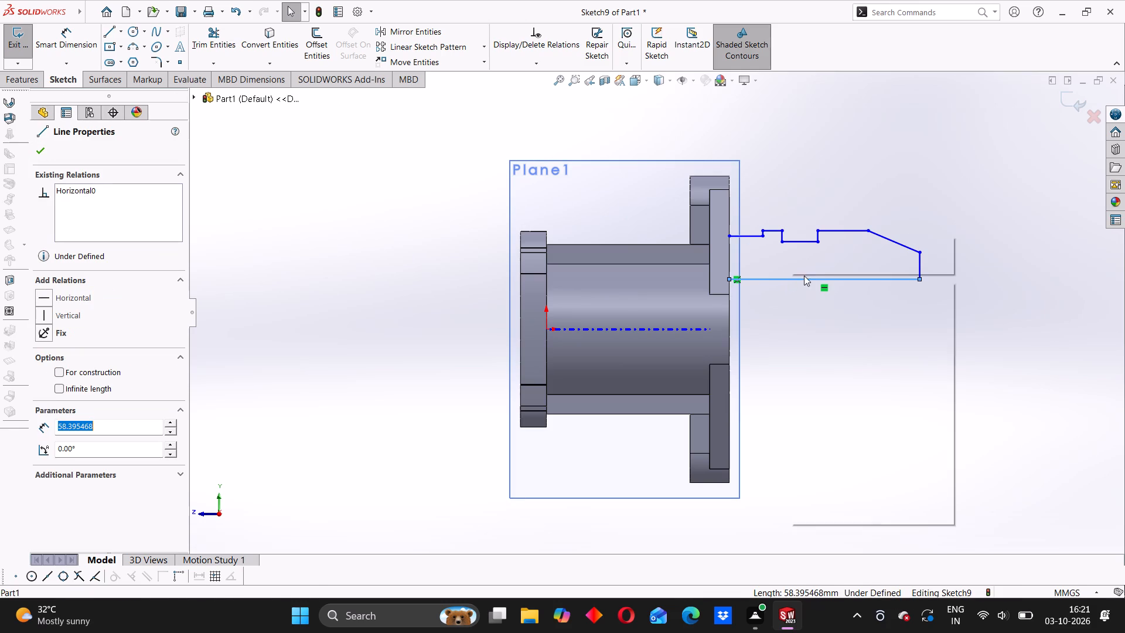
pyautogui.click(817, 264)
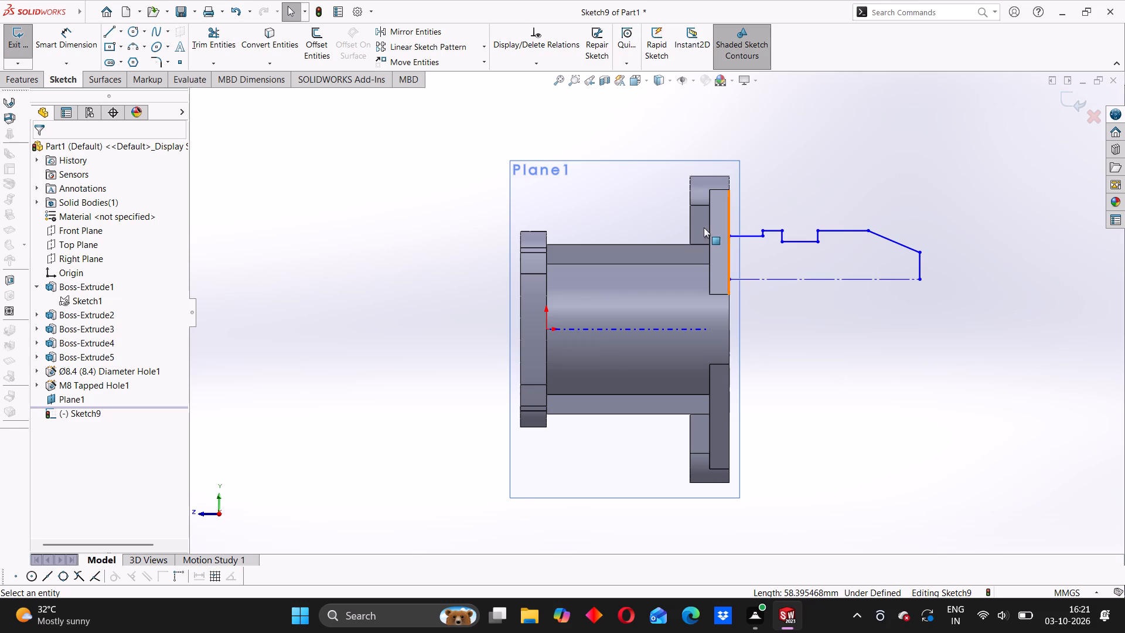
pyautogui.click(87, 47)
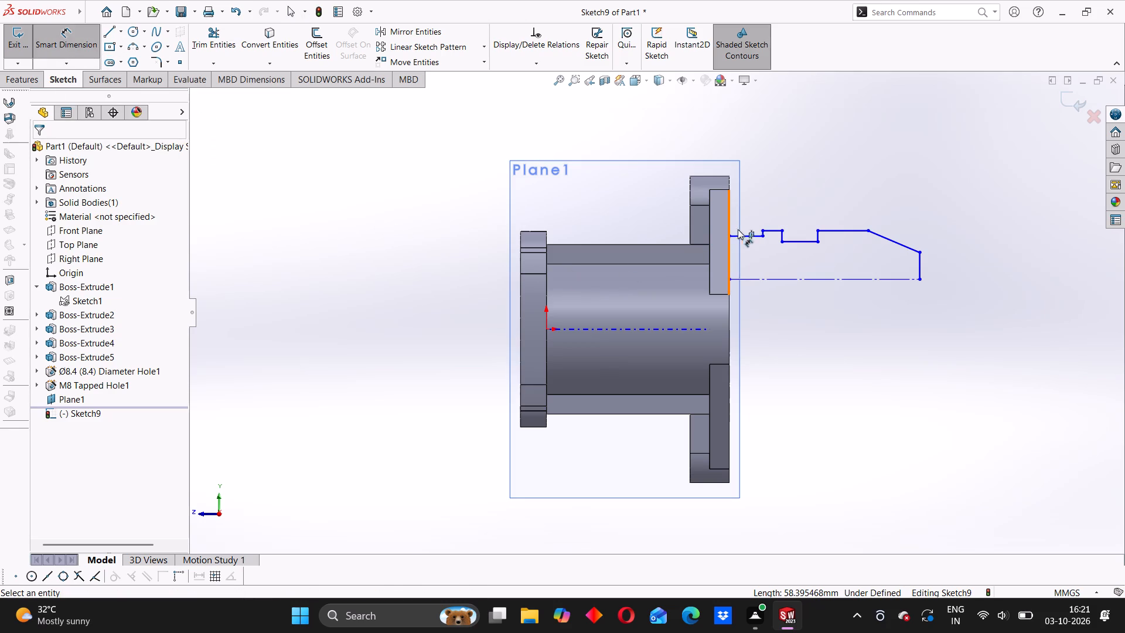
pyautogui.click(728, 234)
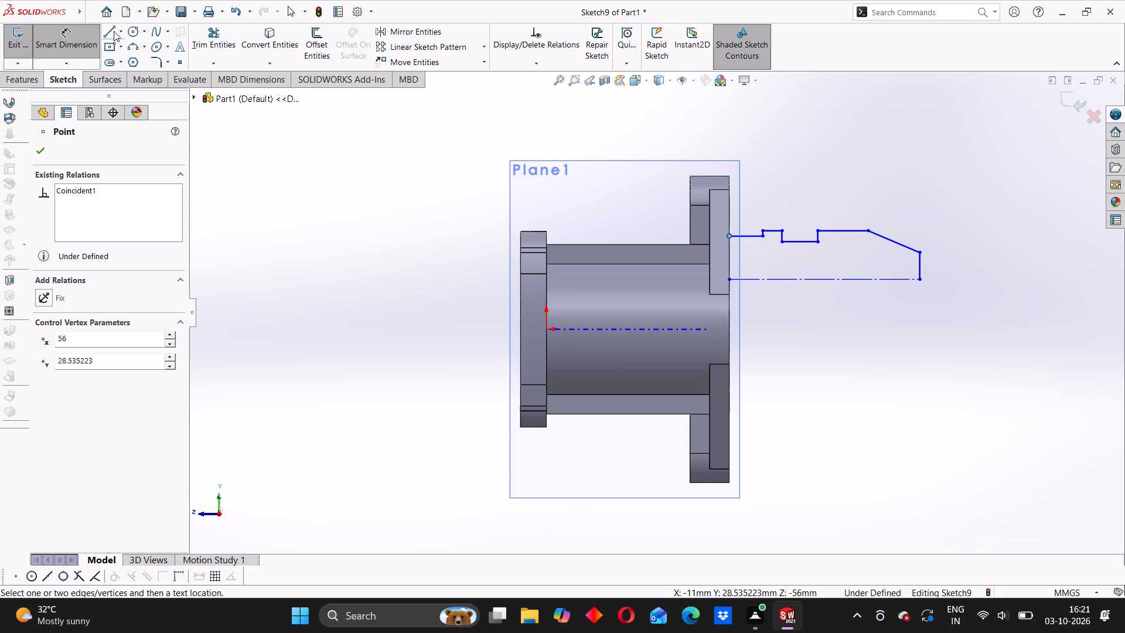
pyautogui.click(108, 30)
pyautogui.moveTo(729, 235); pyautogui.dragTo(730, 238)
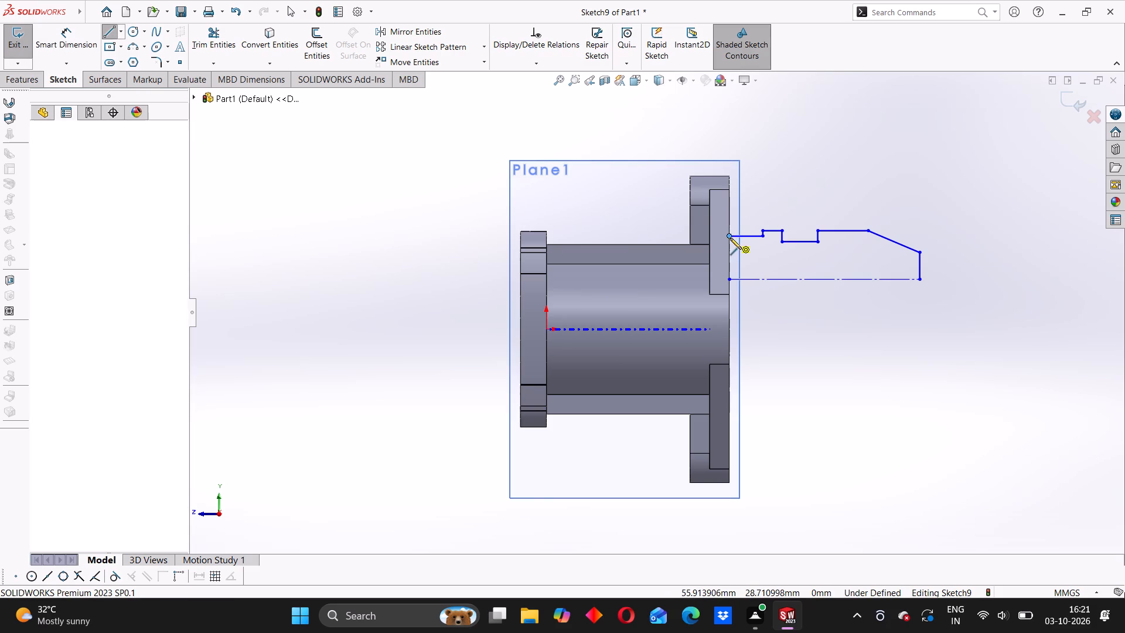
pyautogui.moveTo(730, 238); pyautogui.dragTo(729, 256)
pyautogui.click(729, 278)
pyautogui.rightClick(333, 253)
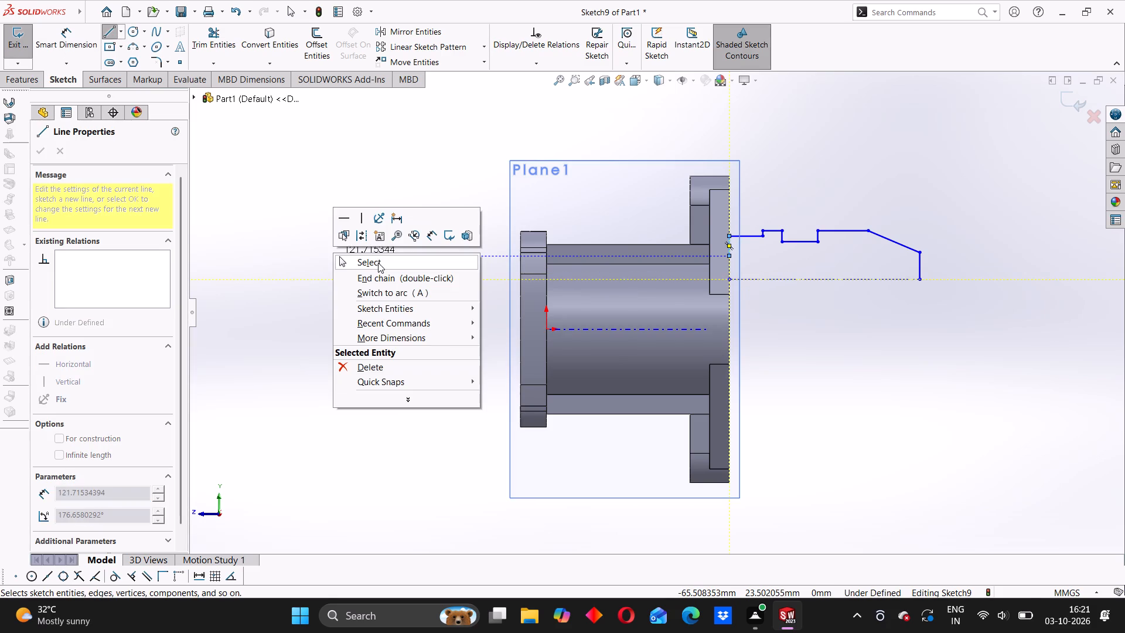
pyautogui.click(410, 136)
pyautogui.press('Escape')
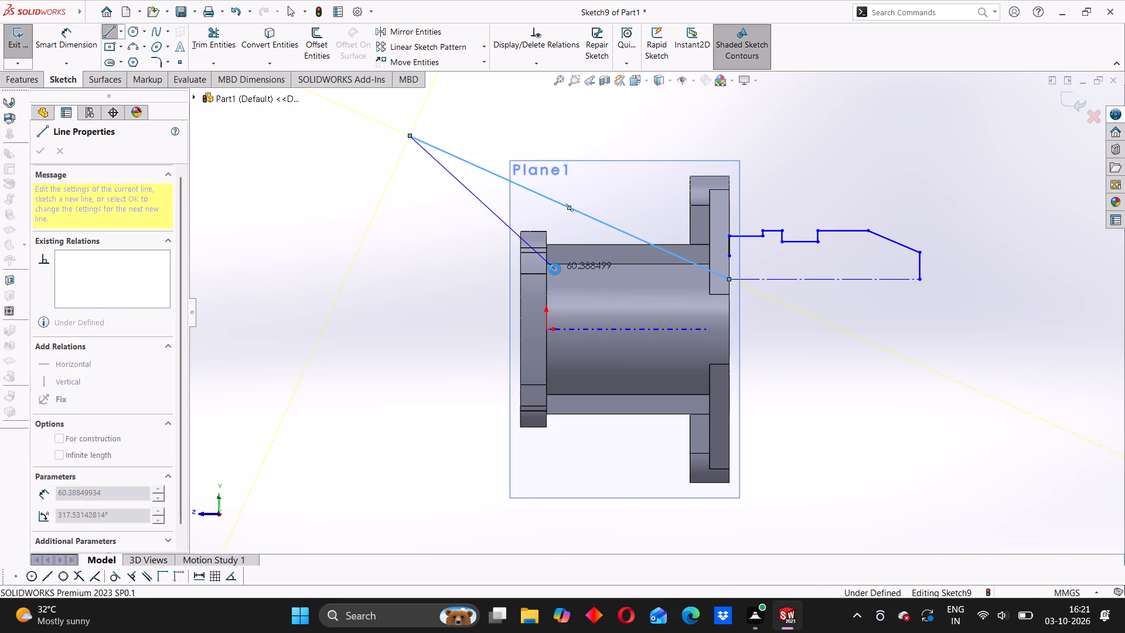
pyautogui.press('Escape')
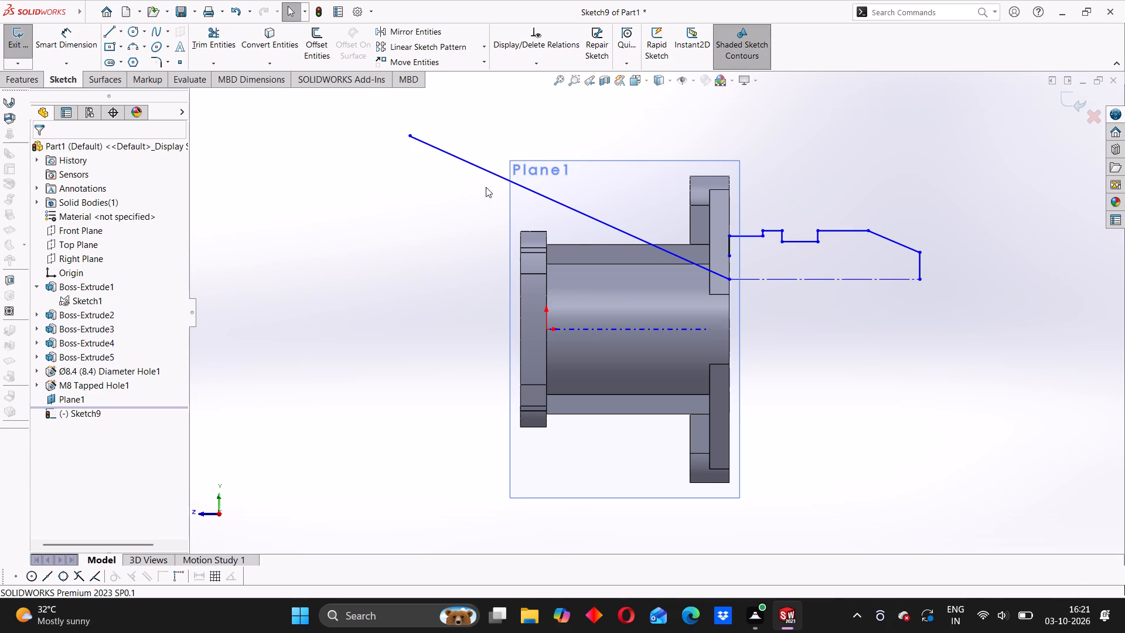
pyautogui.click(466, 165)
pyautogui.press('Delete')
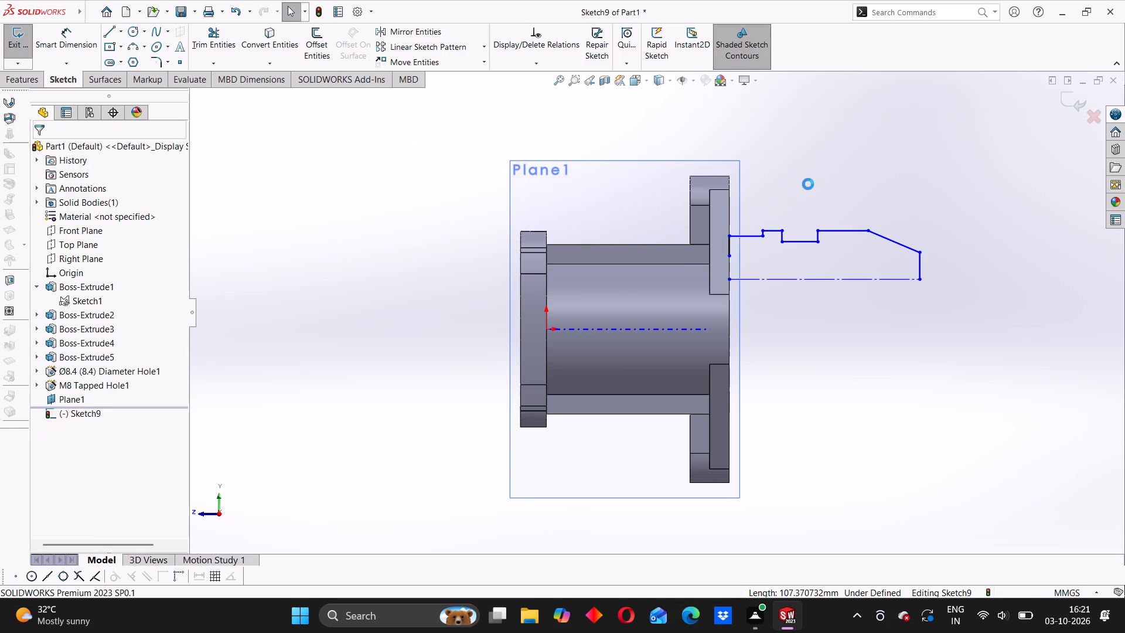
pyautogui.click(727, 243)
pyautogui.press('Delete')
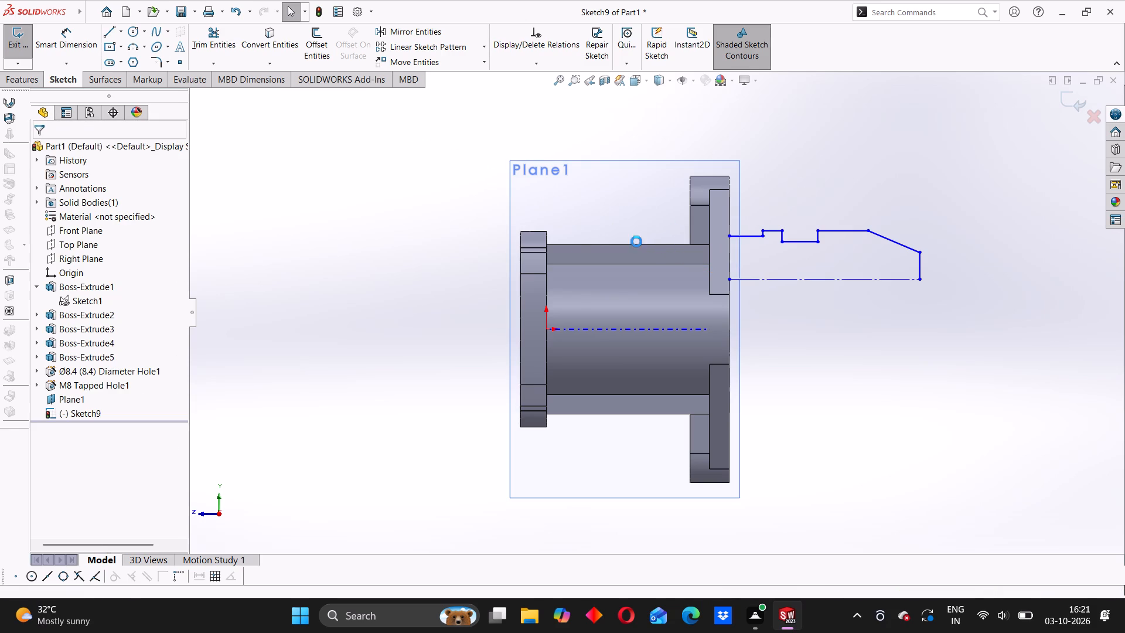
# Close the profile's flange end with a vertical line about 13 mm long down to the construction base line.
pyautogui.click(115, 33)
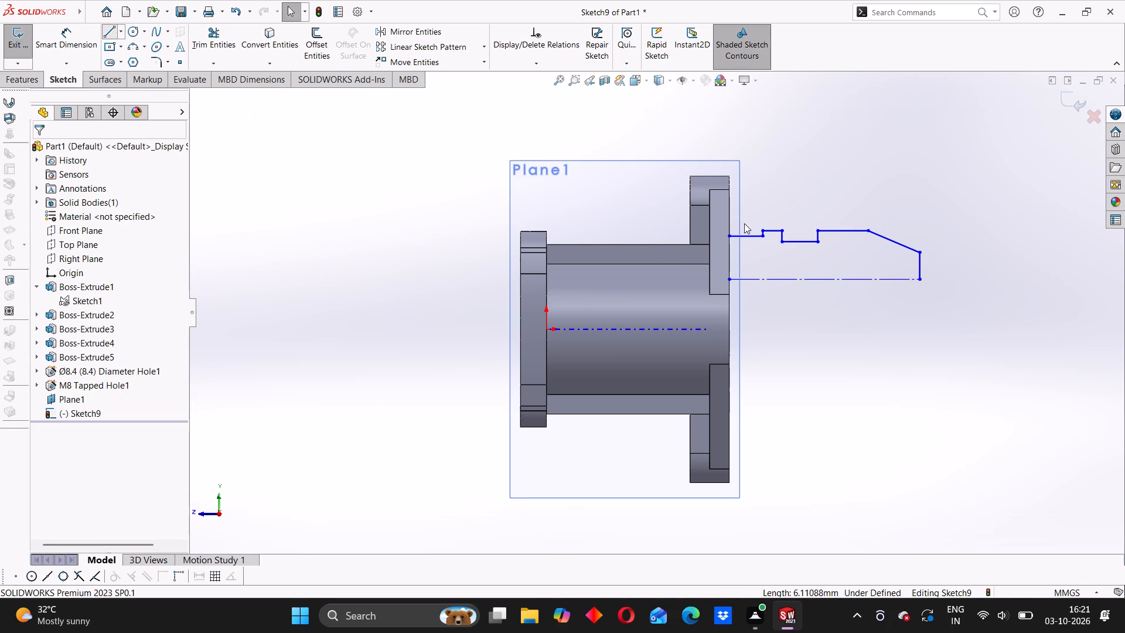
pyautogui.click(730, 238)
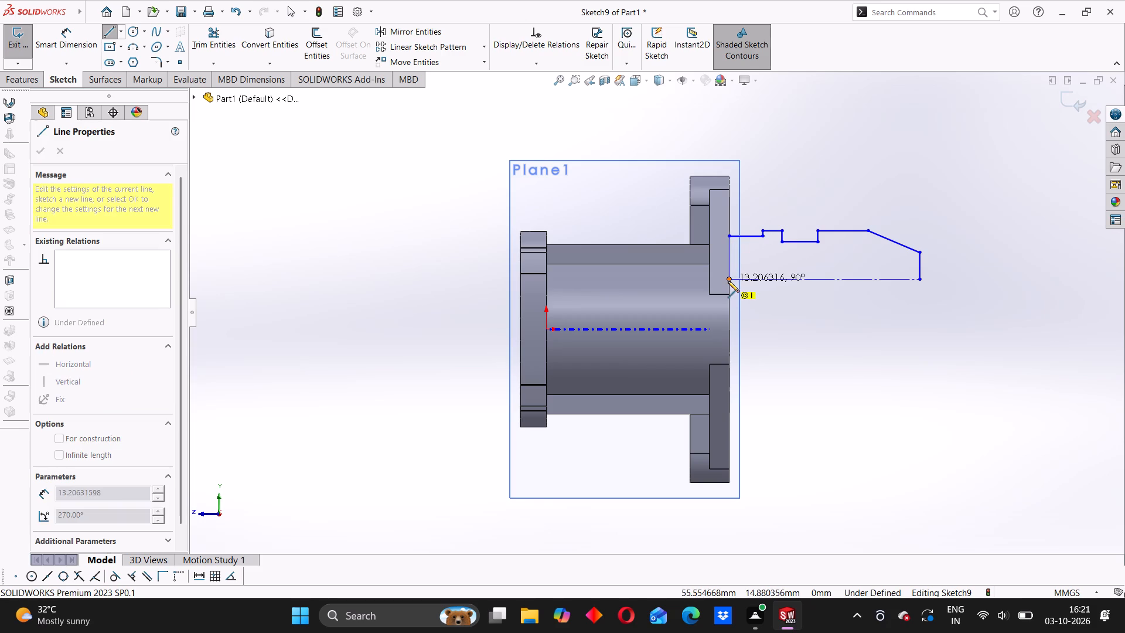
pyautogui.click(728, 281)
pyautogui.rightClick(305, 263)
pyautogui.click(327, 275)
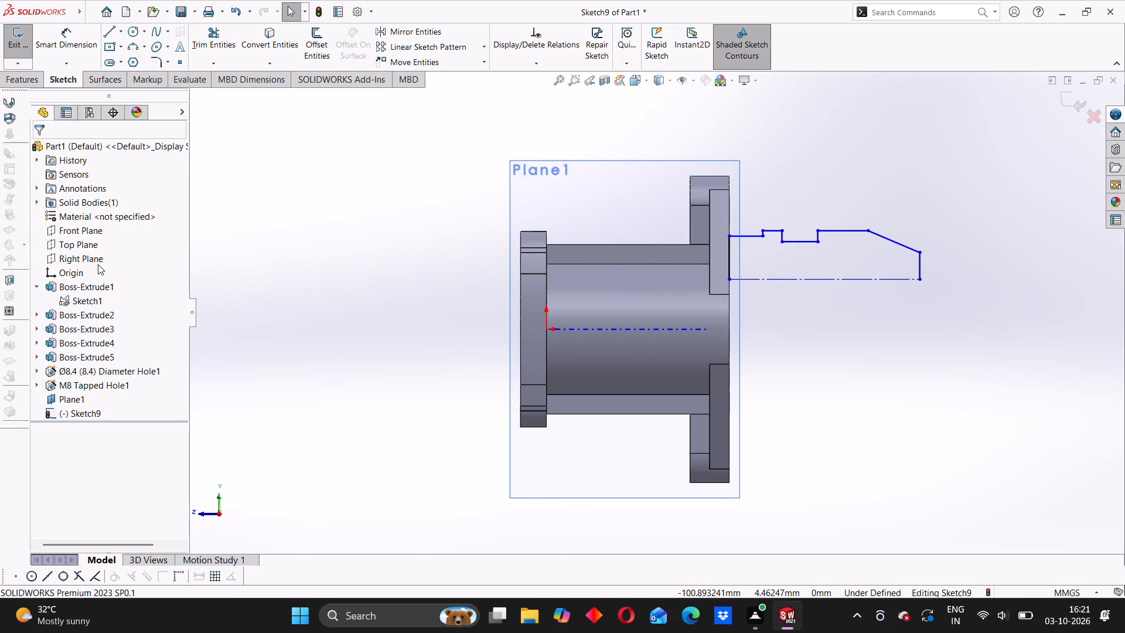
# Dimension the profile's far end point 118 mm from the outer face of the opposite flange.
pyautogui.click(57, 46)
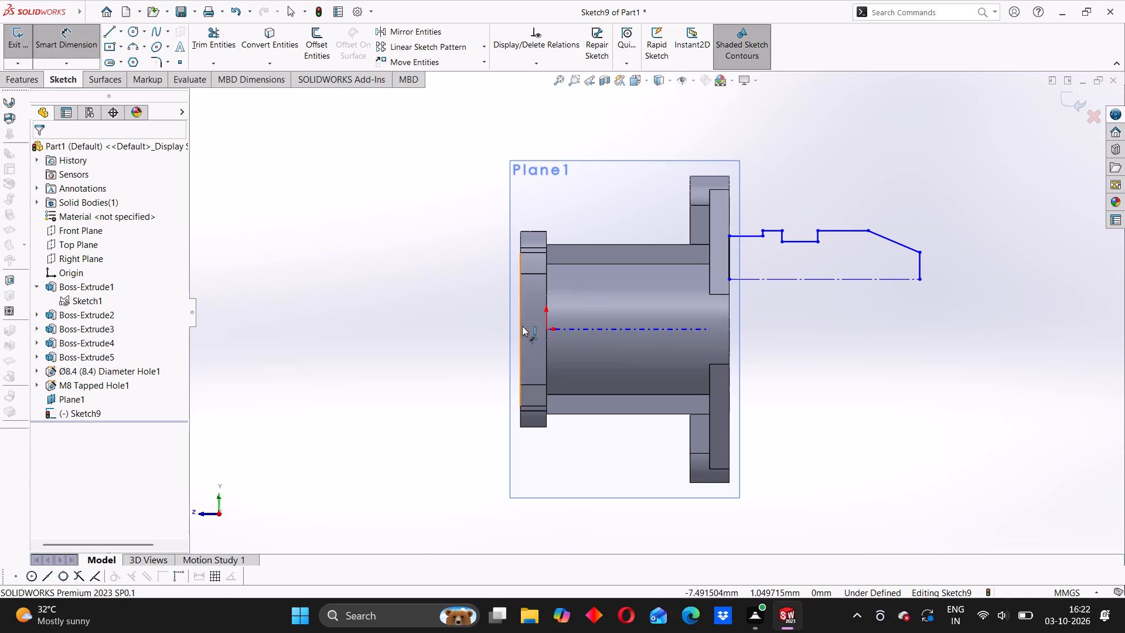
pyautogui.click(520, 327)
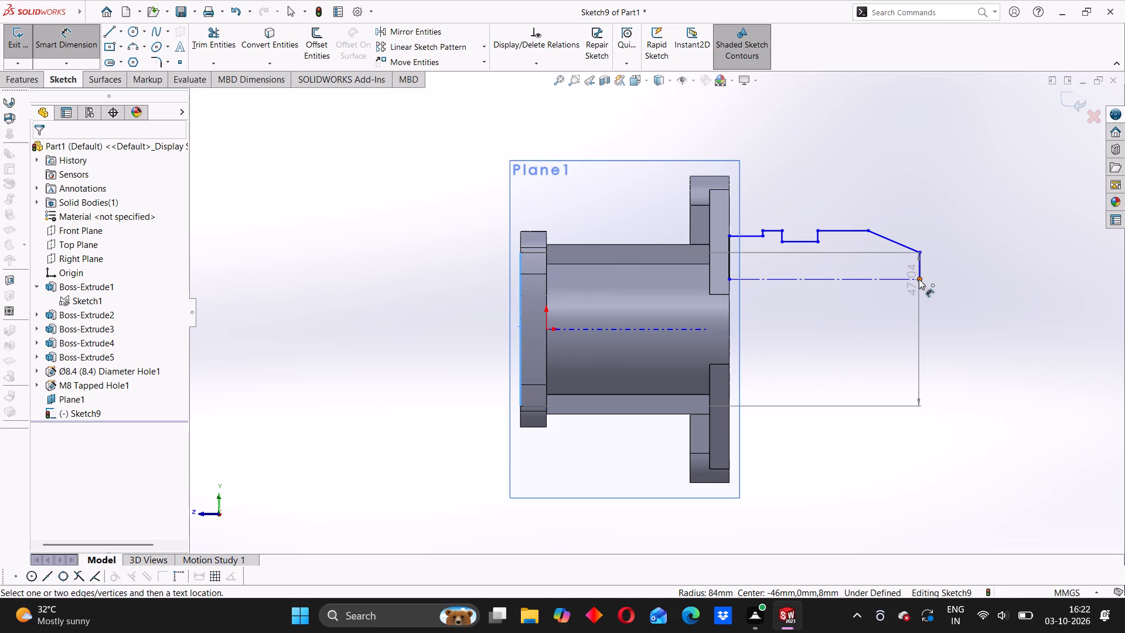
pyautogui.click(919, 279)
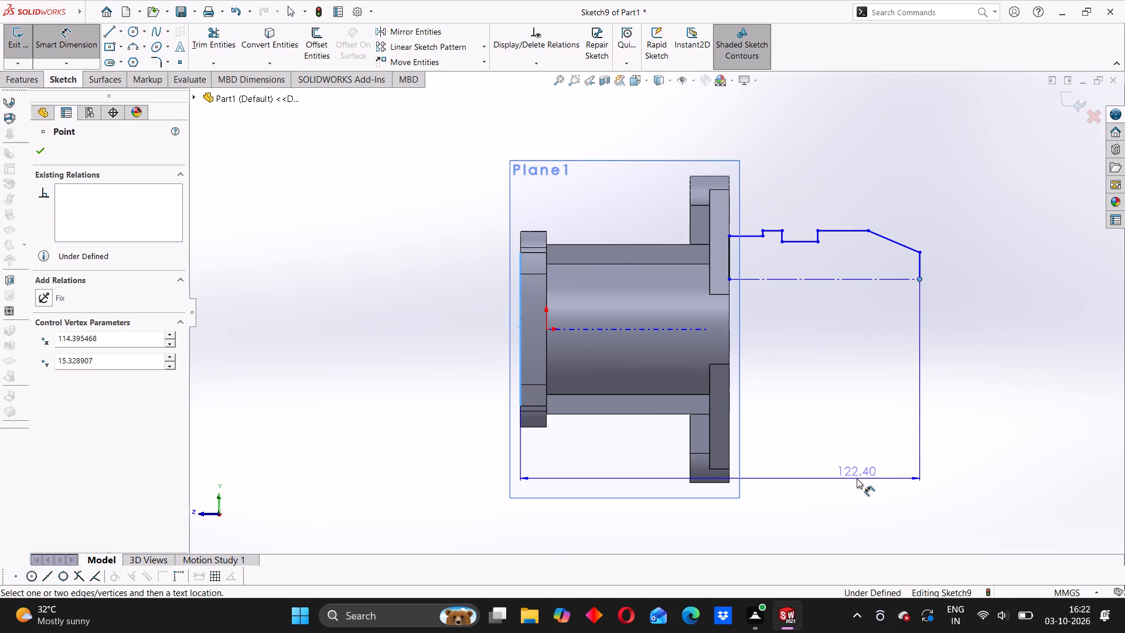
pyautogui.click(848, 485)
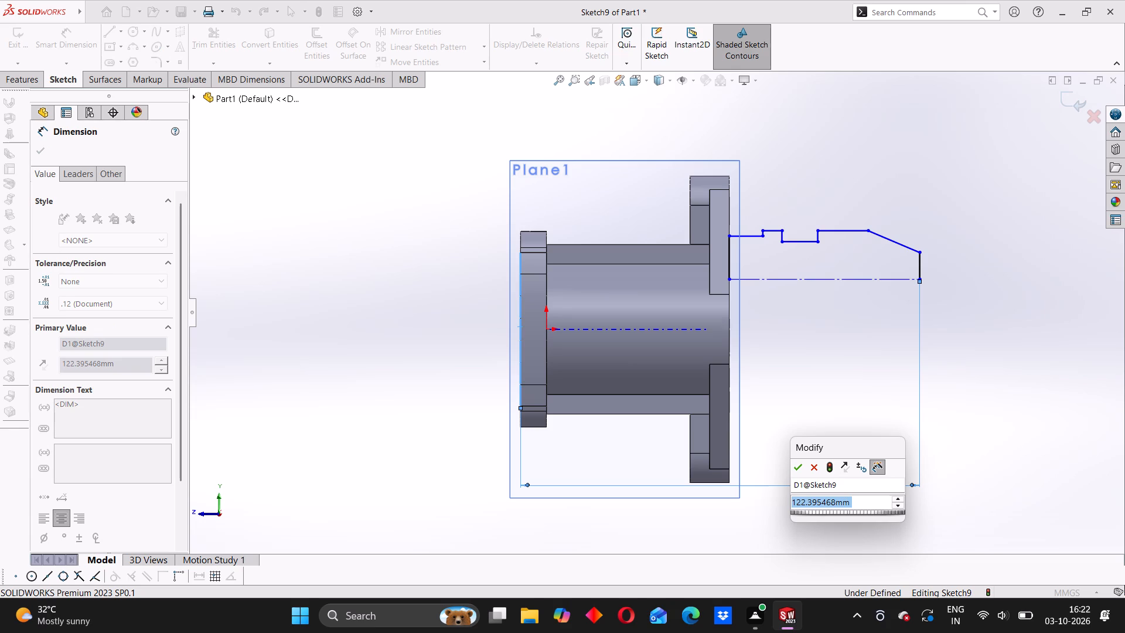
pyautogui.write('118')
pyautogui.press('Return')
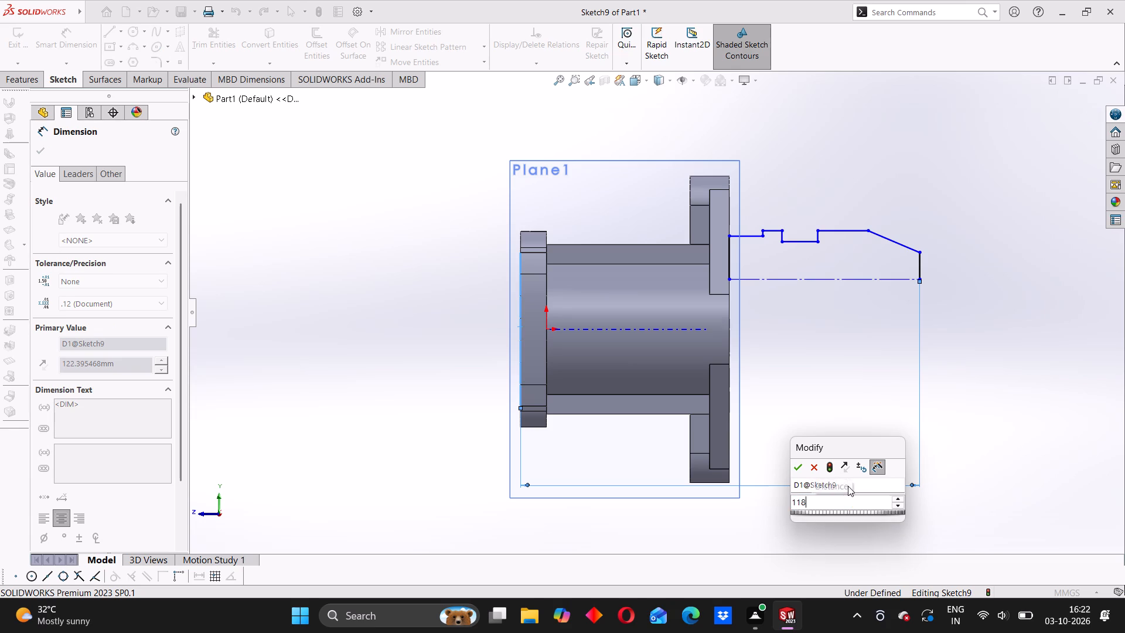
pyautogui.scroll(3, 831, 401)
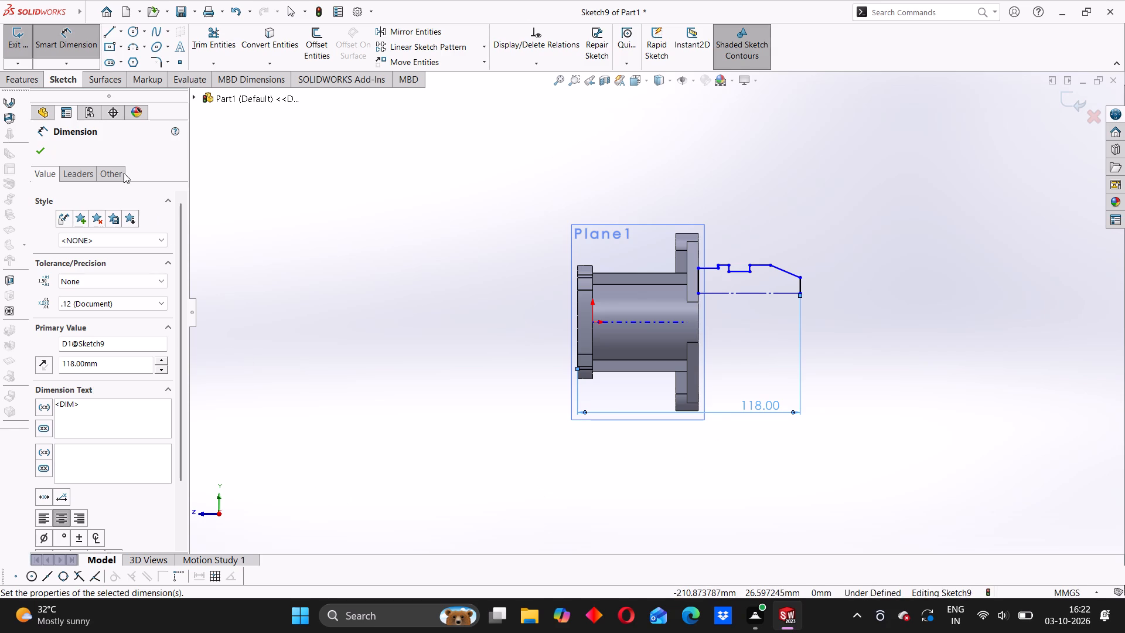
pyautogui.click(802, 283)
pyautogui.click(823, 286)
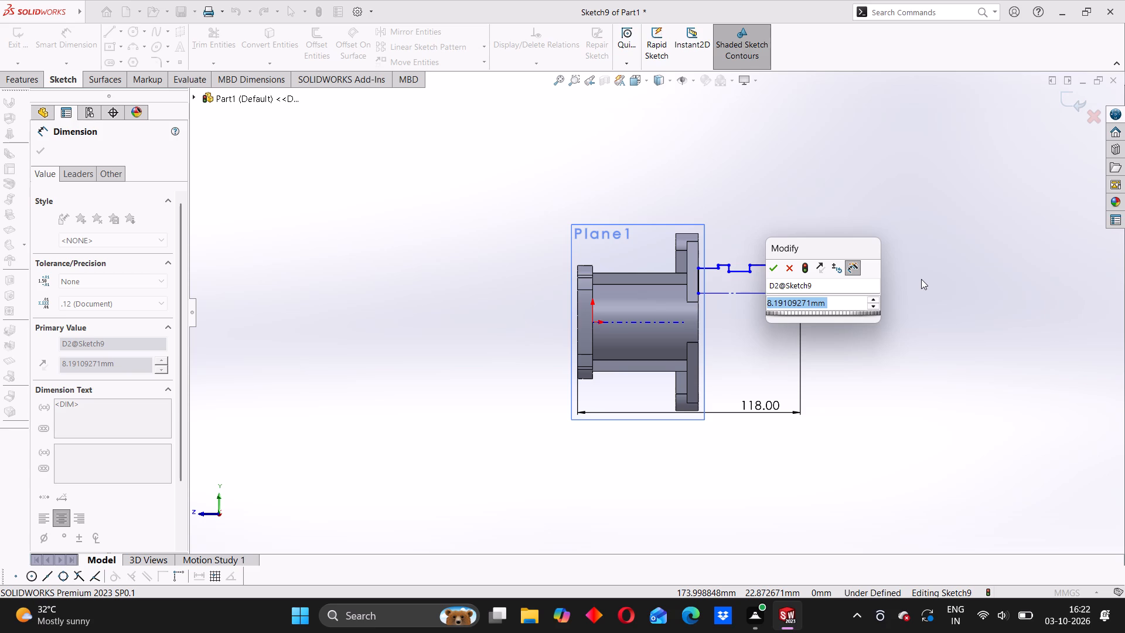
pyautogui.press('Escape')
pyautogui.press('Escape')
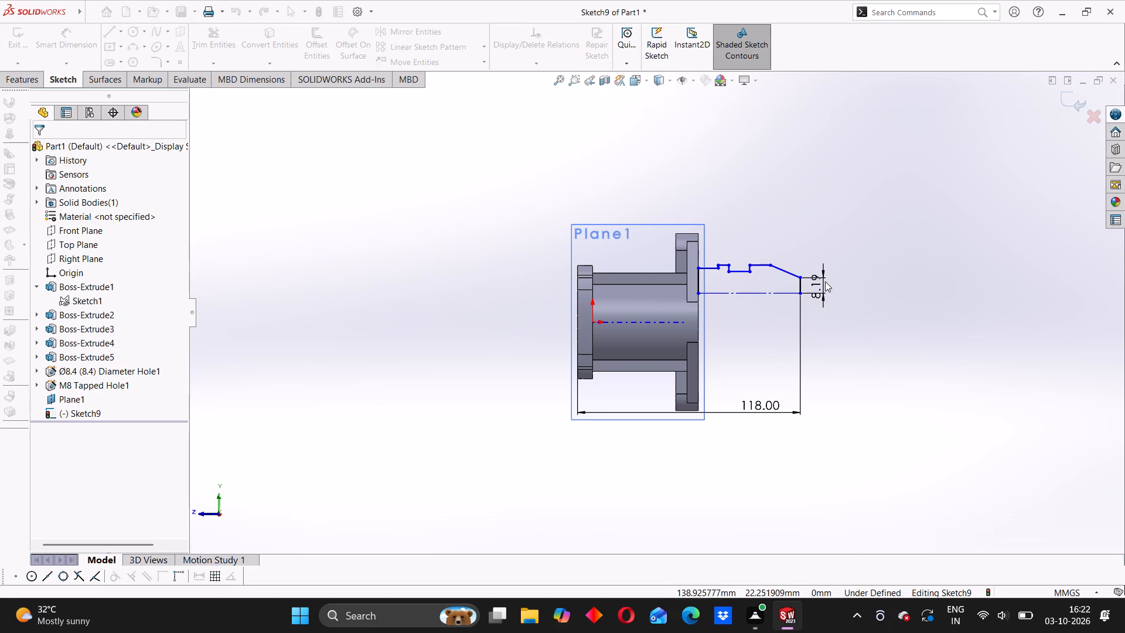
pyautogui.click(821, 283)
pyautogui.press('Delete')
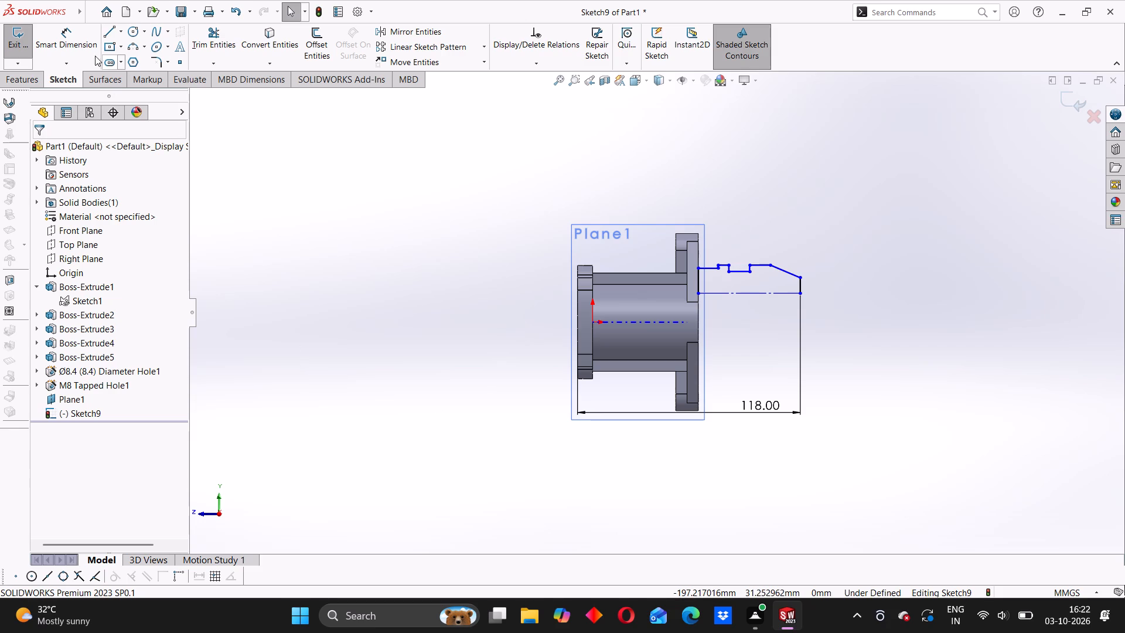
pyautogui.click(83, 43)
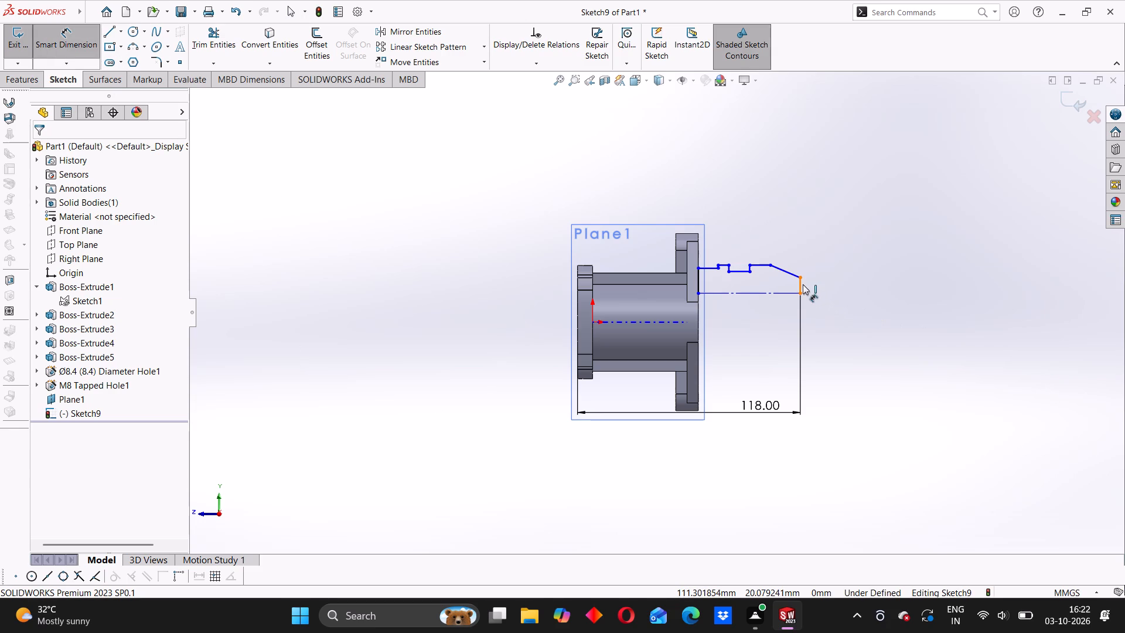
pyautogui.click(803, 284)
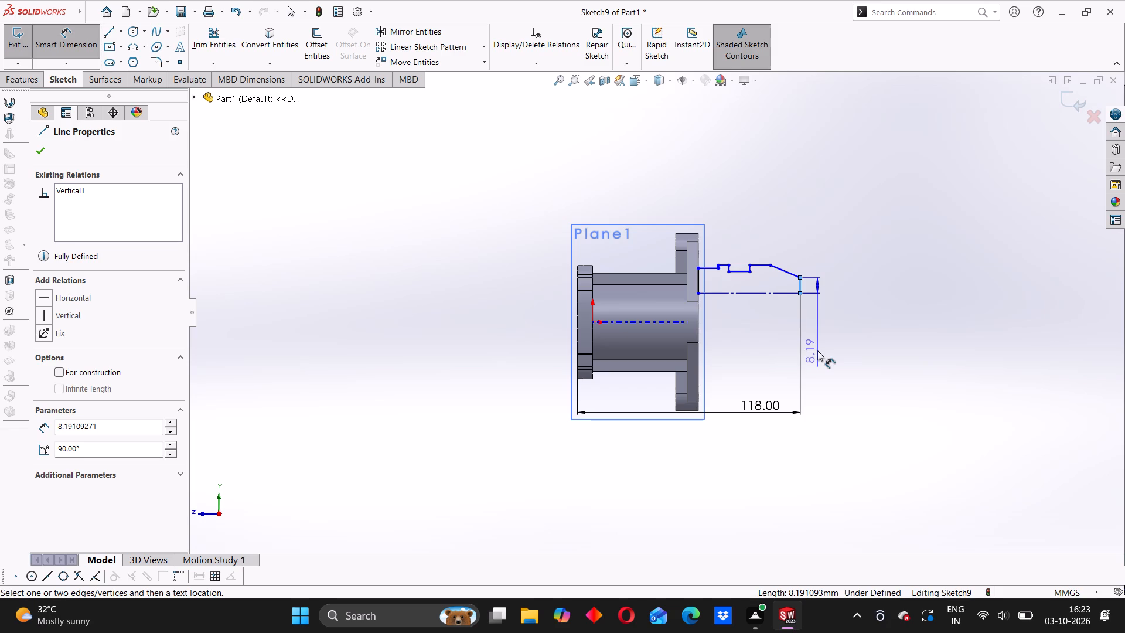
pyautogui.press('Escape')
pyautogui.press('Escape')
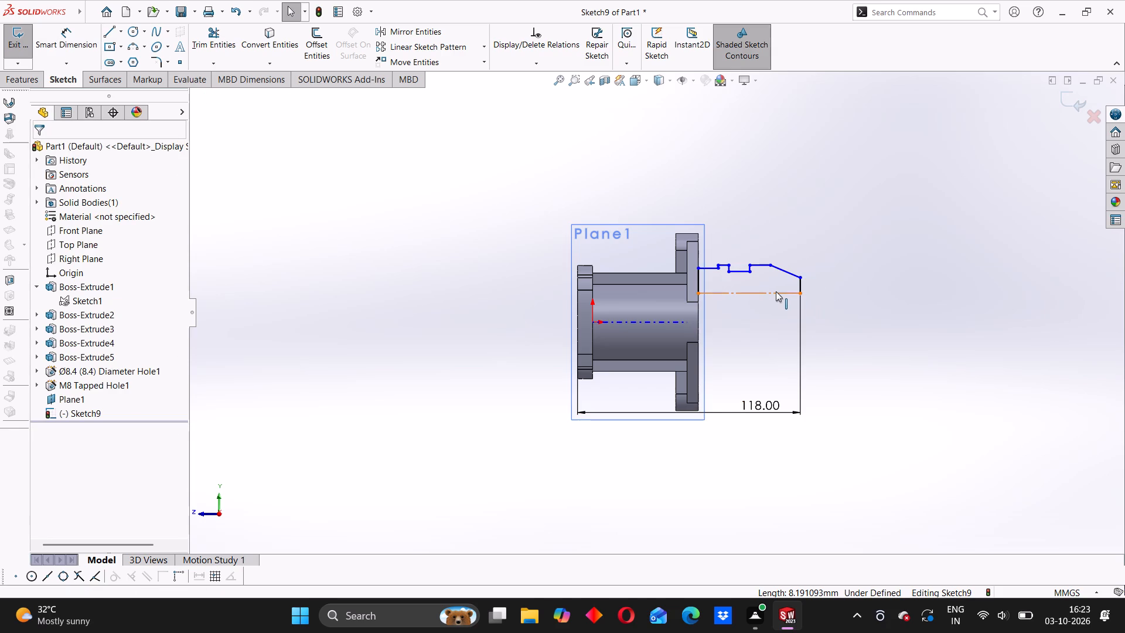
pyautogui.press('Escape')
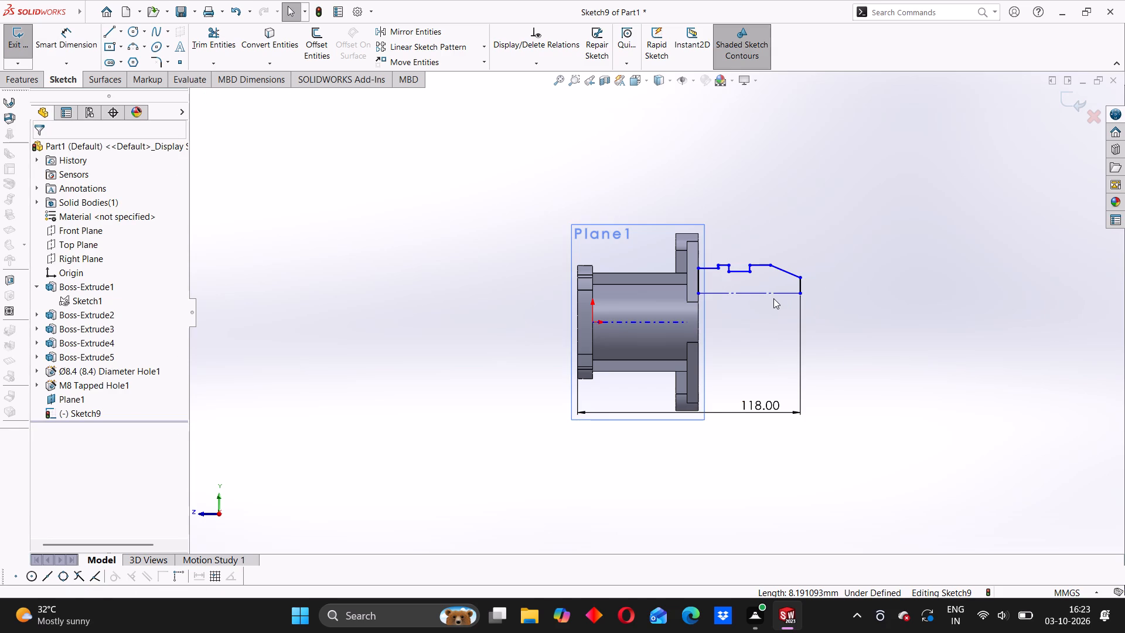
# Delete the profile's horizontal construction base line.
pyautogui.click(774, 296)
pyautogui.press('Delete')
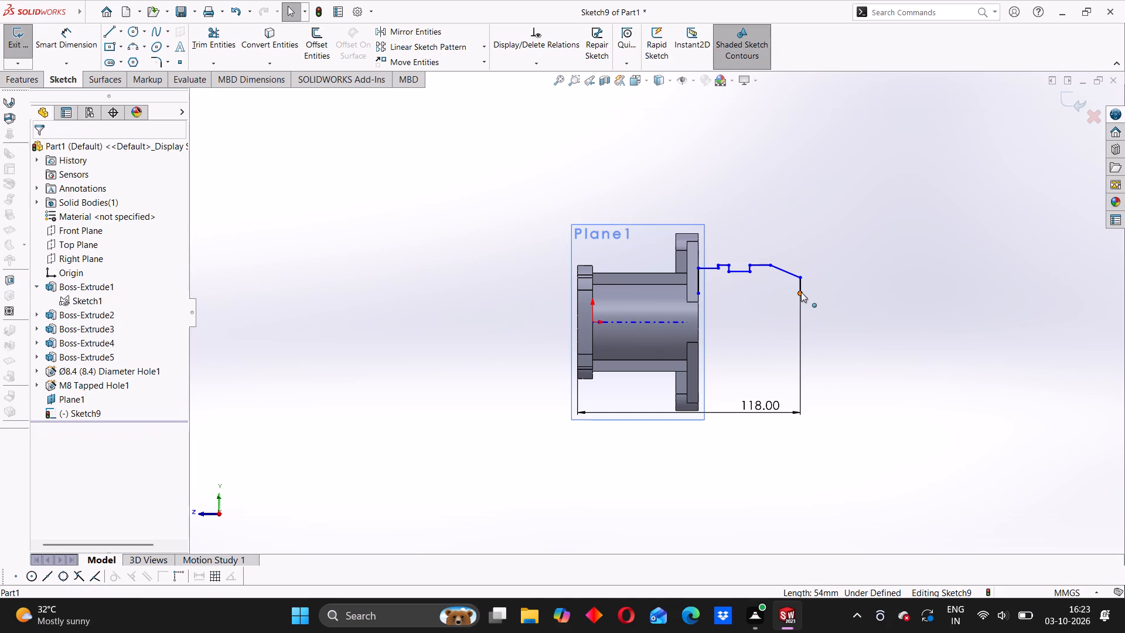
# Move the lower end points of the profile's two vertical end lines down to the origin's height.
pyautogui.moveTo(800, 295); pyautogui.dragTo(802, 299)
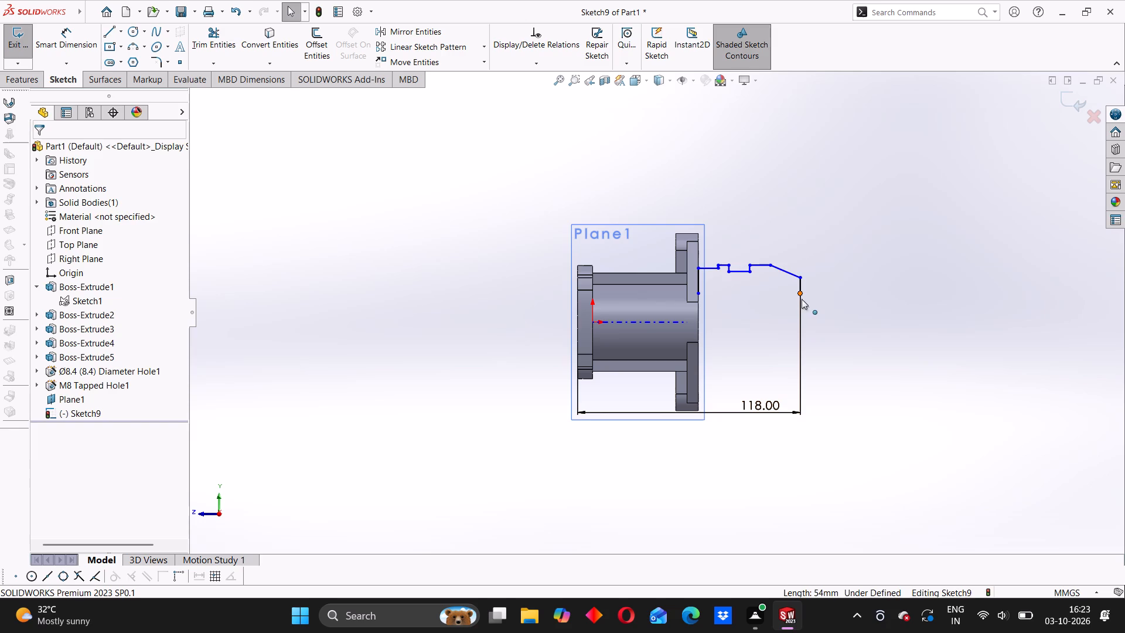
pyautogui.moveTo(802, 299); pyautogui.dragTo(806, 320)
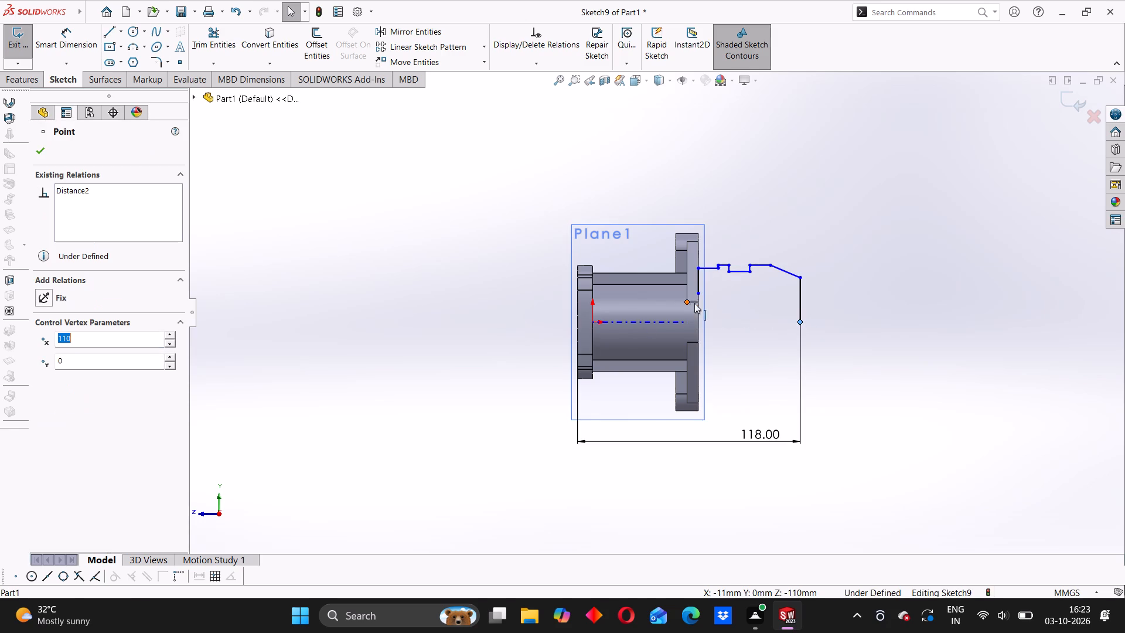
pyautogui.moveTo(698, 294); pyautogui.dragTo(701, 322)
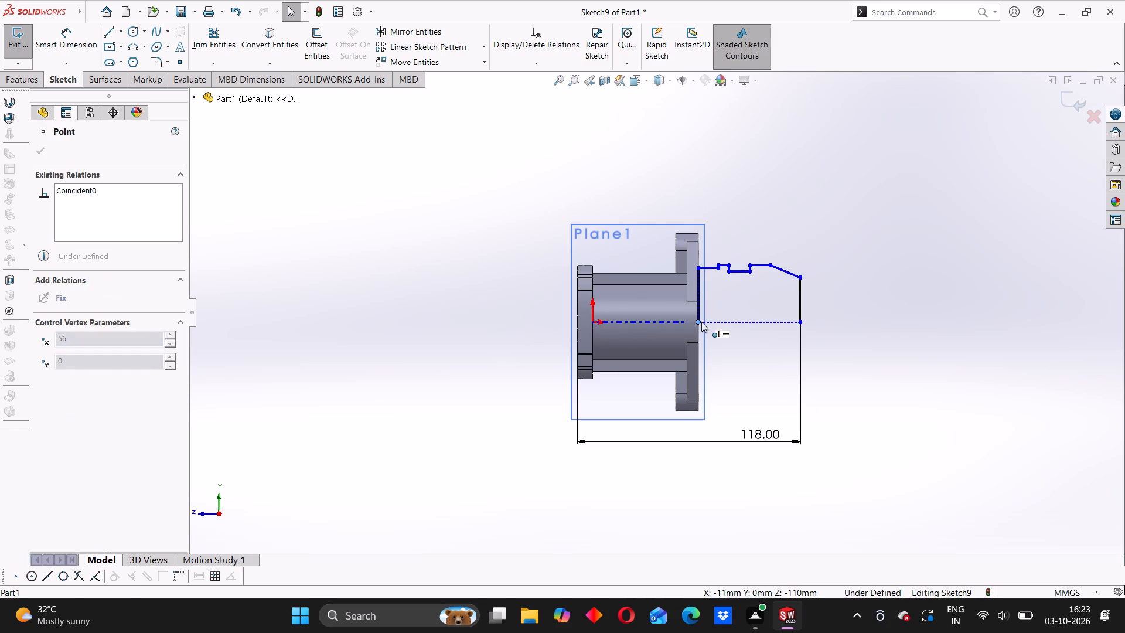
pyautogui.moveTo(701, 322); pyautogui.dragTo(701, 322)
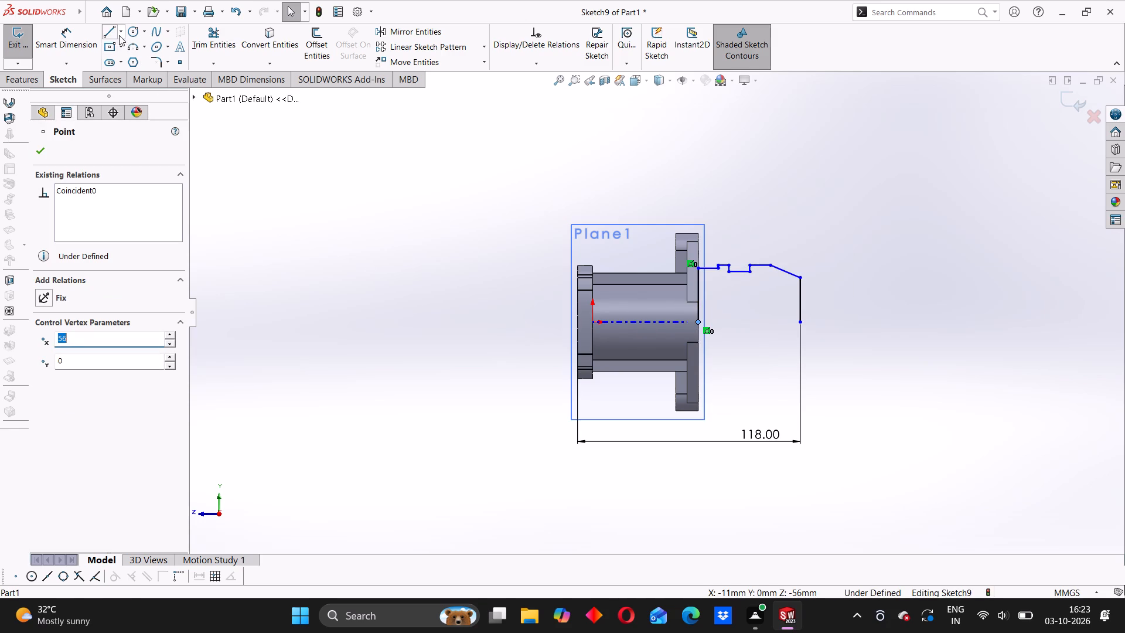
# Draw a 54 mm horizontal centerline joining the lower end points of the profile's two vertical end lines.
pyautogui.click(119, 35)
pyautogui.click(138, 62)
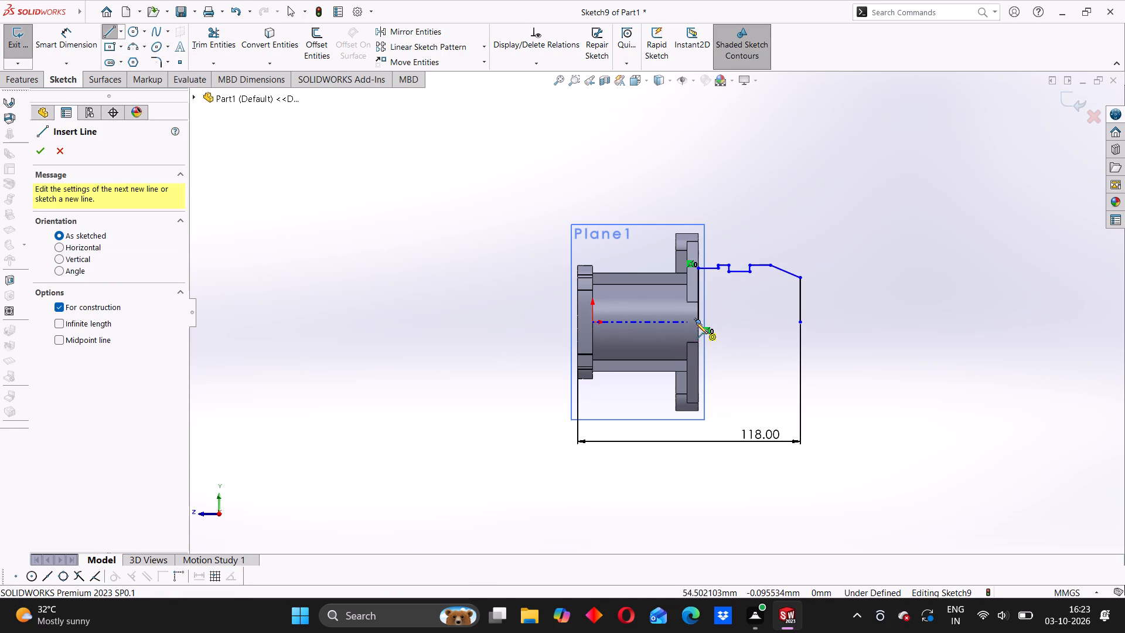
pyautogui.moveTo(698, 322); pyautogui.dragTo(703, 322)
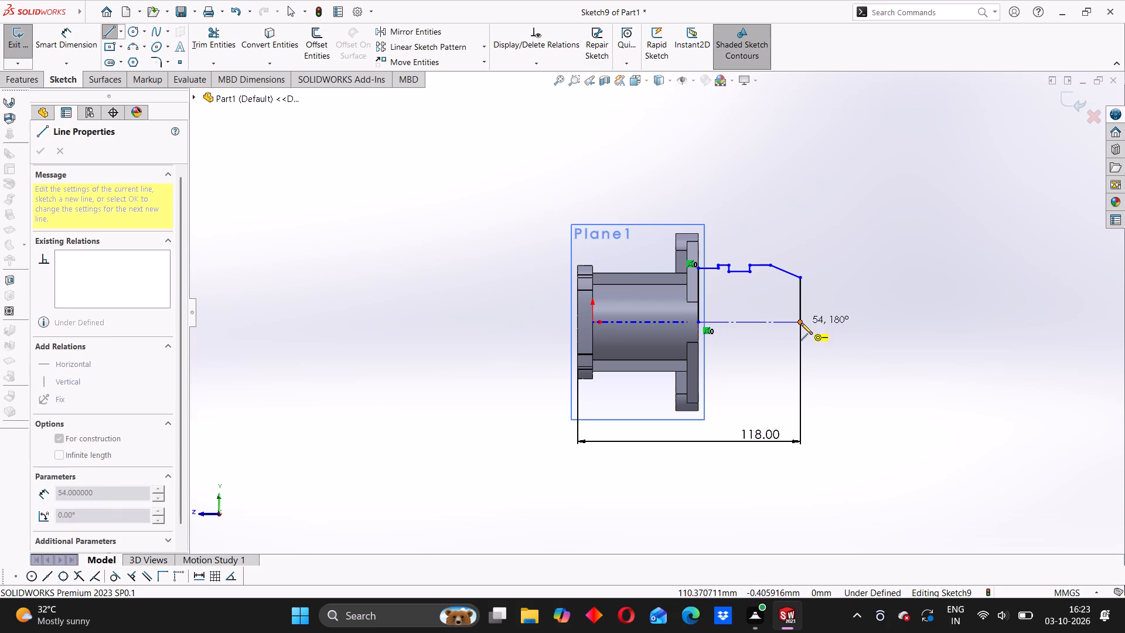
pyautogui.click(801, 323)
pyautogui.rightClick(801, 210)
pyautogui.click(823, 215)
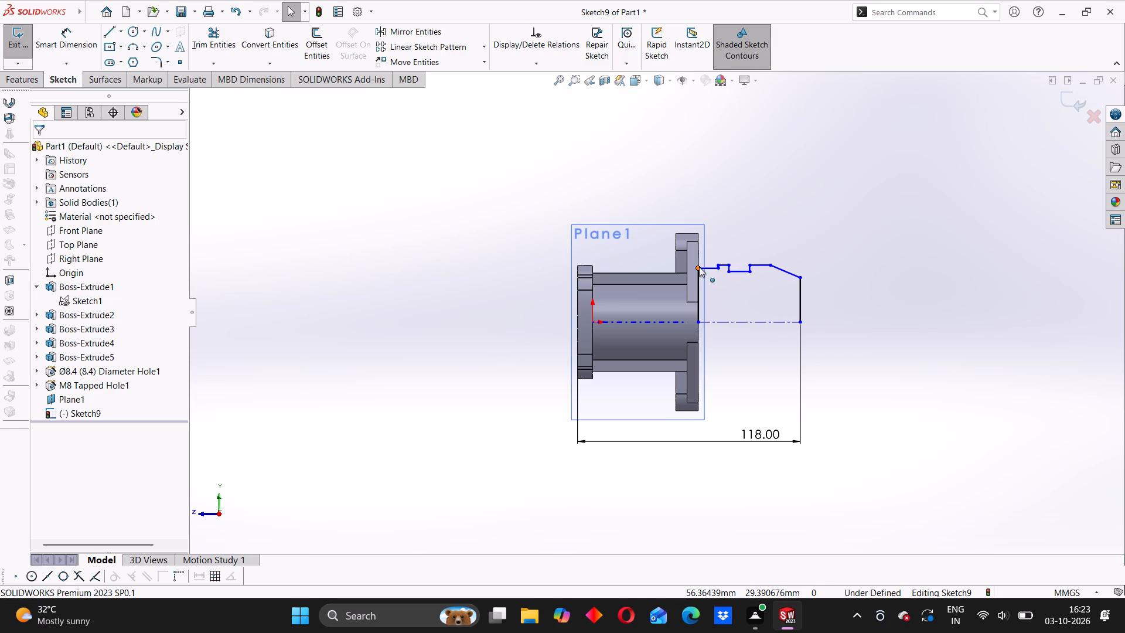
# Lower the profile's first step to about 18.5 mm and notch floor to about 14.5 mm above the centerline, and lower the narrow raised step.
pyautogui.moveTo(699, 267); pyautogui.dragTo(700, 282)
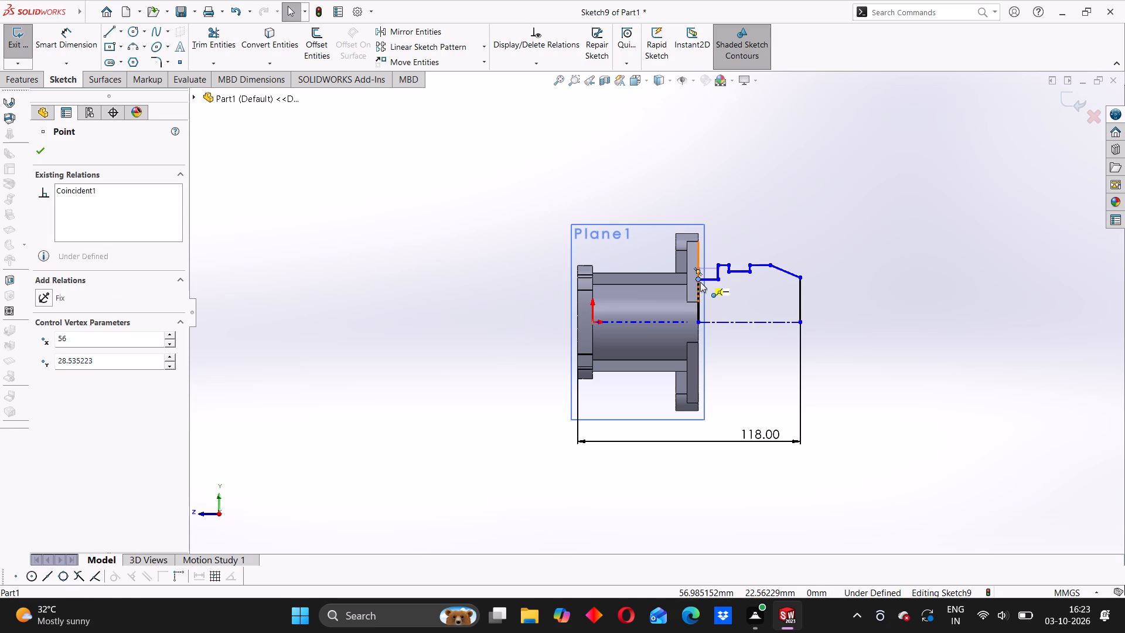
pyautogui.moveTo(700, 282); pyautogui.dragTo(700, 287)
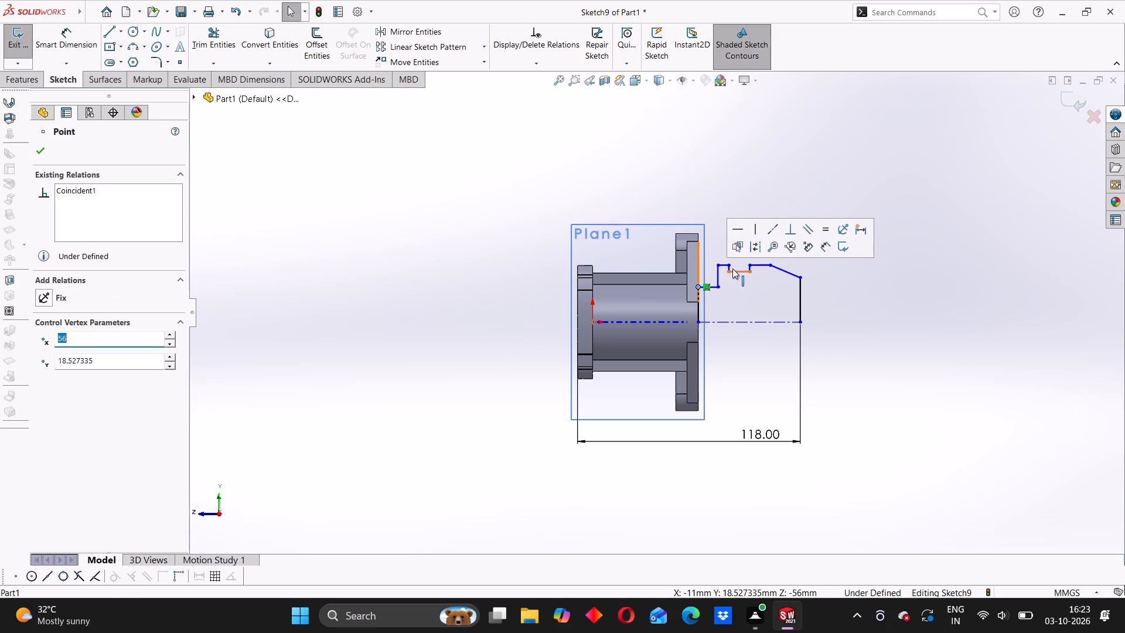
pyautogui.moveTo(734, 271); pyautogui.dragTo(738, 296)
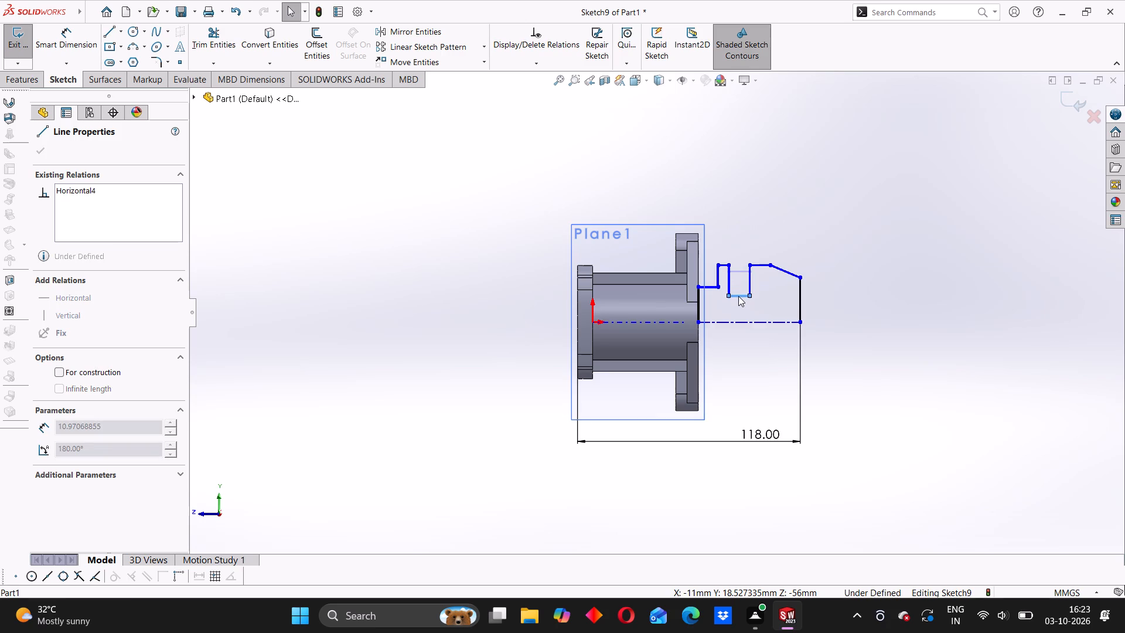
pyautogui.moveTo(738, 296); pyautogui.dragTo(737, 295)
pyautogui.moveTo(722, 266); pyautogui.dragTo(722, 275)
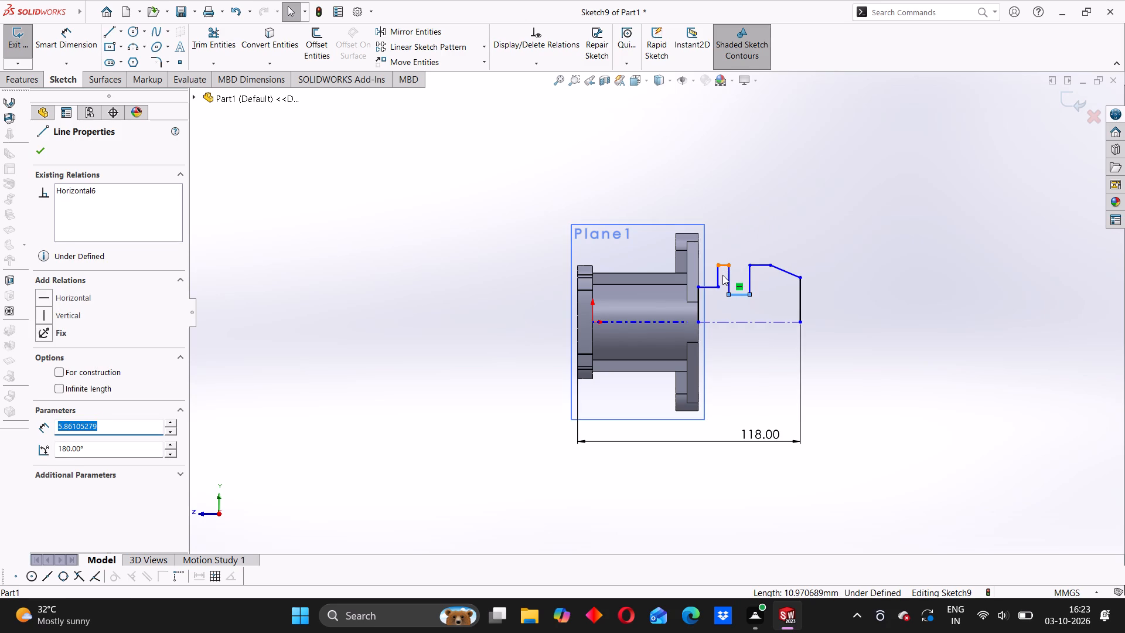
pyautogui.moveTo(722, 275); pyautogui.dragTo(722, 281)
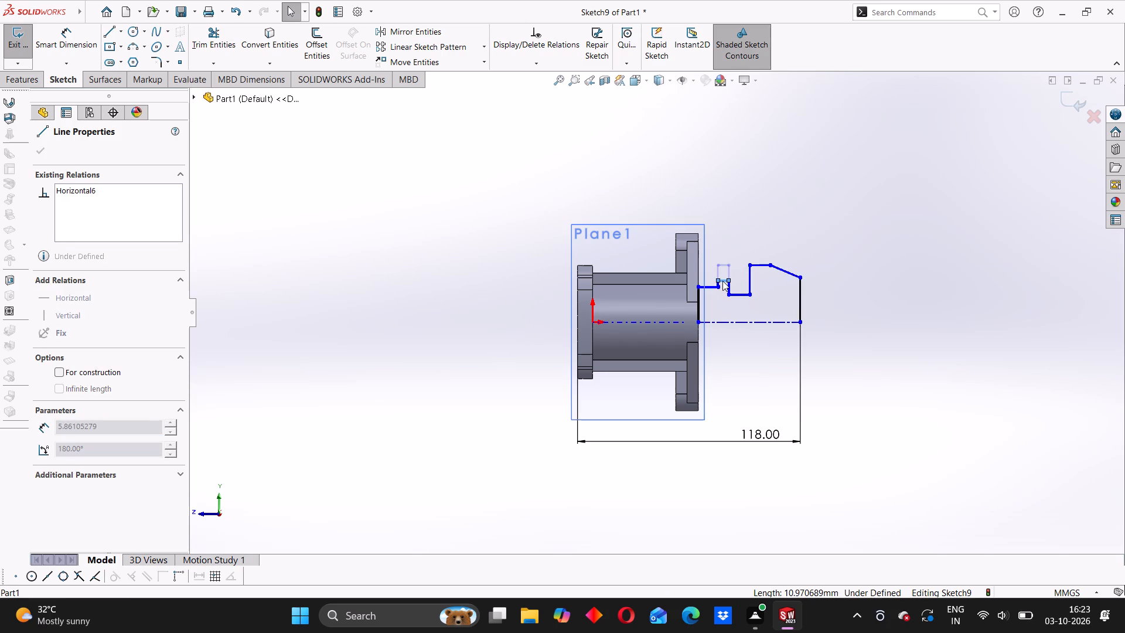
pyautogui.moveTo(722, 281); pyautogui.dragTo(725, 274)
# Lower the profile's wide top line slightly and shift the sloped line so its far end sits about 21.8 mm above the centerline.
pyautogui.moveTo(758, 263); pyautogui.dragTo(761, 278)
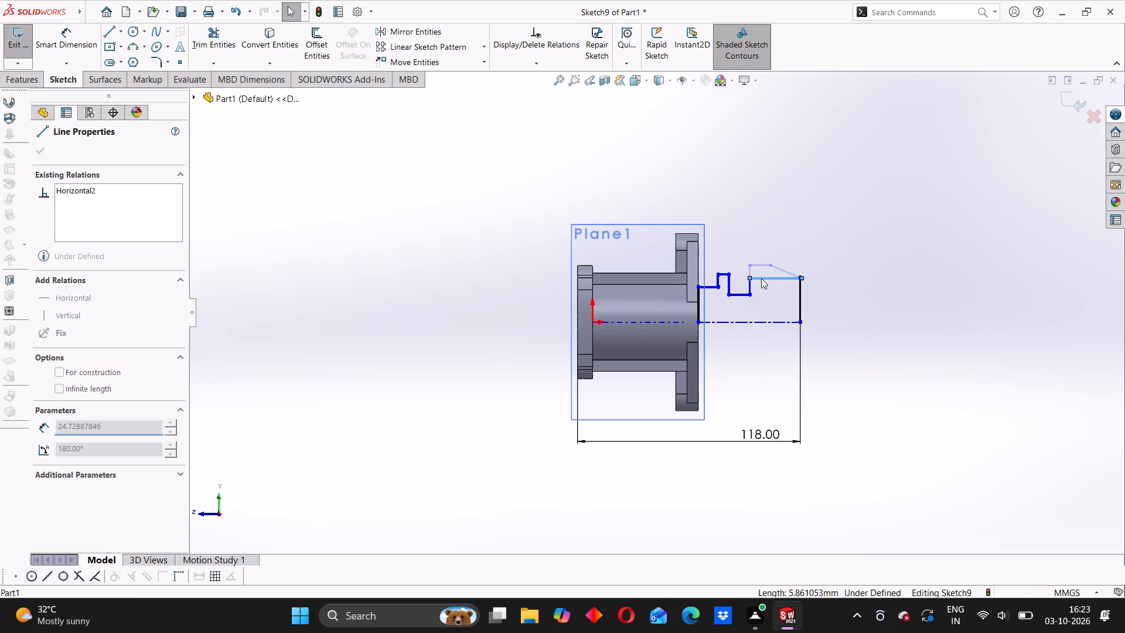
pyautogui.moveTo(761, 278); pyautogui.dragTo(748, 271)
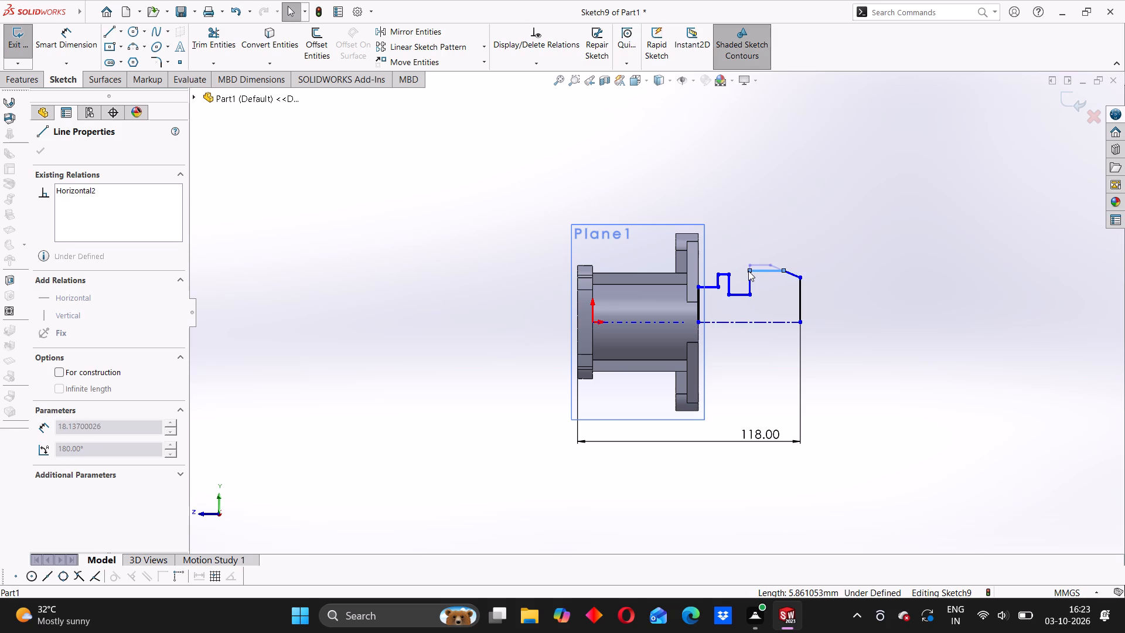
pyautogui.moveTo(748, 271); pyautogui.dragTo(745, 268)
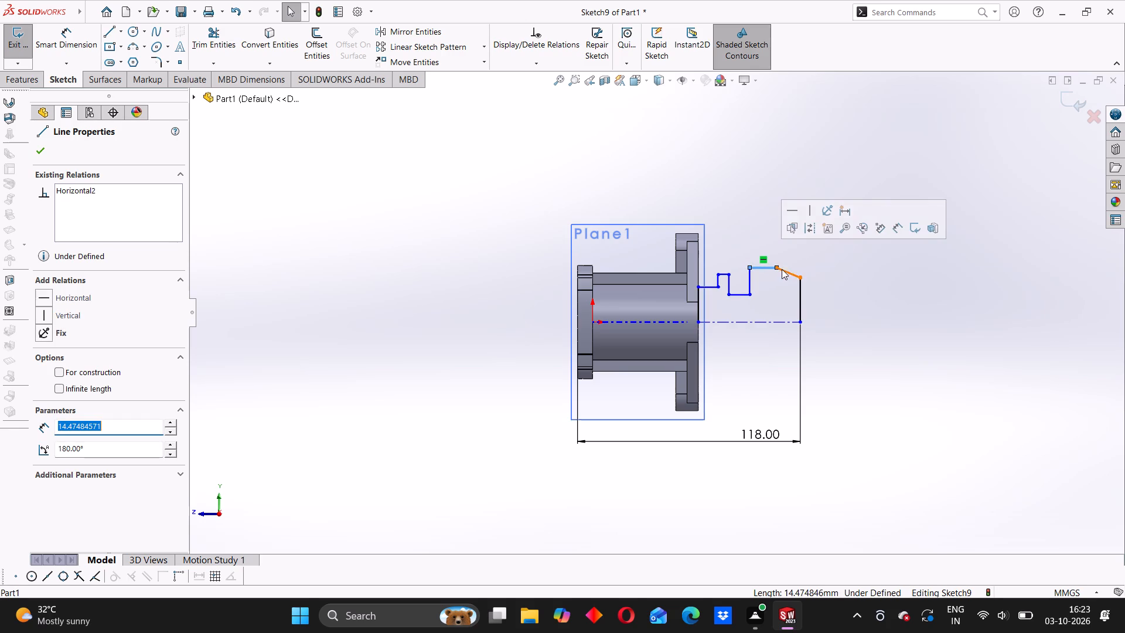
pyautogui.moveTo(799, 291); pyautogui.dragTo(807, 293)
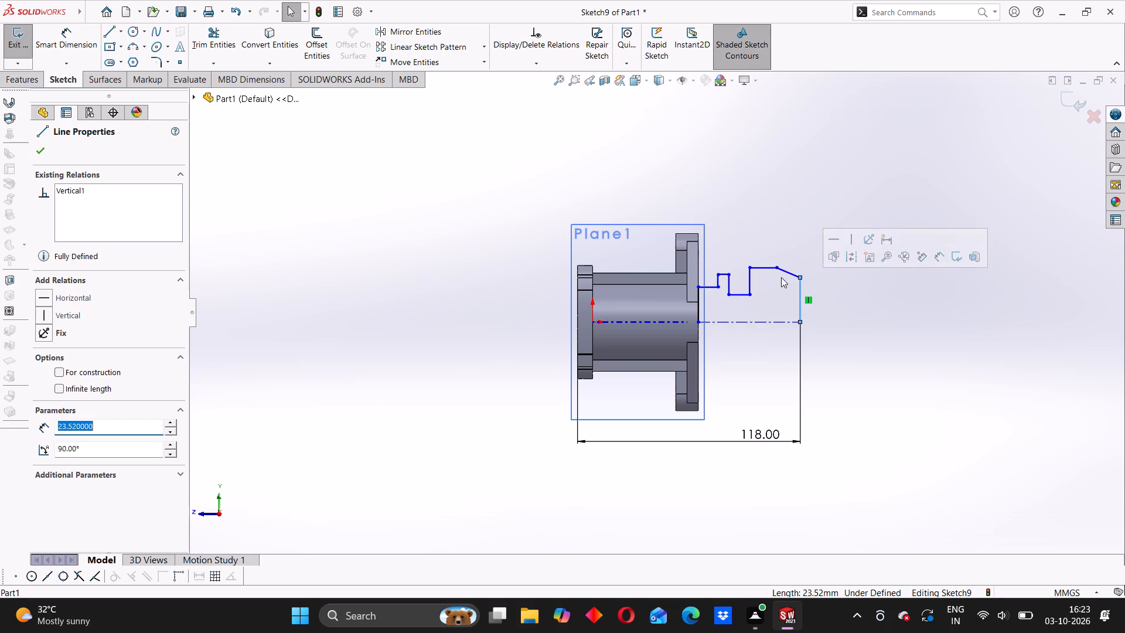
pyautogui.moveTo(784, 268); pyautogui.dragTo(783, 283)
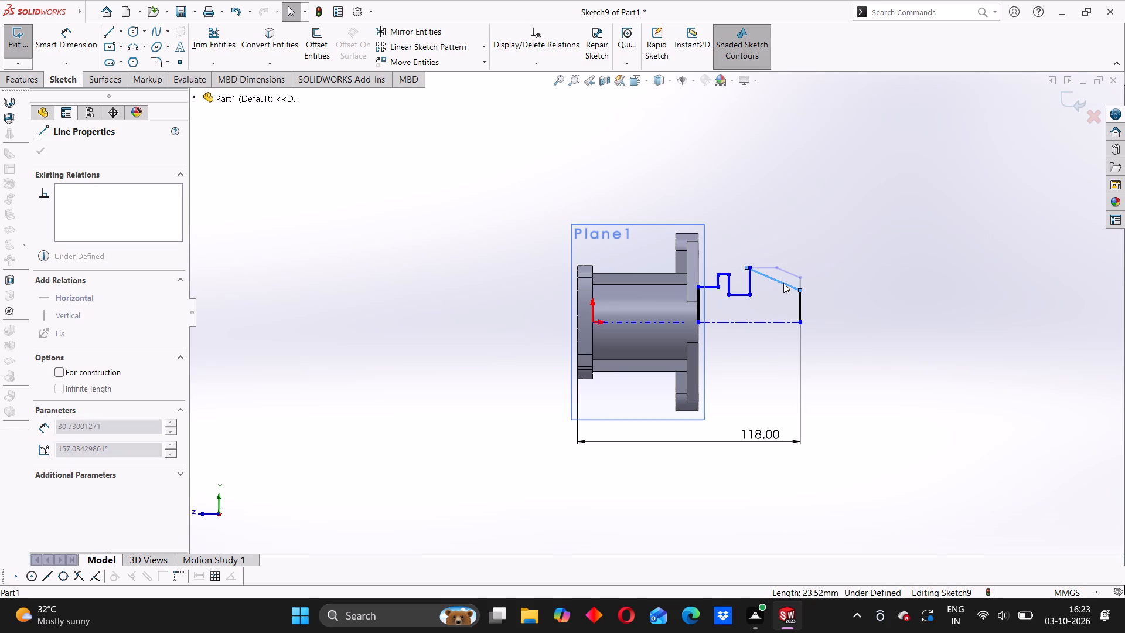
pyautogui.moveTo(783, 283); pyautogui.dragTo(790, 277)
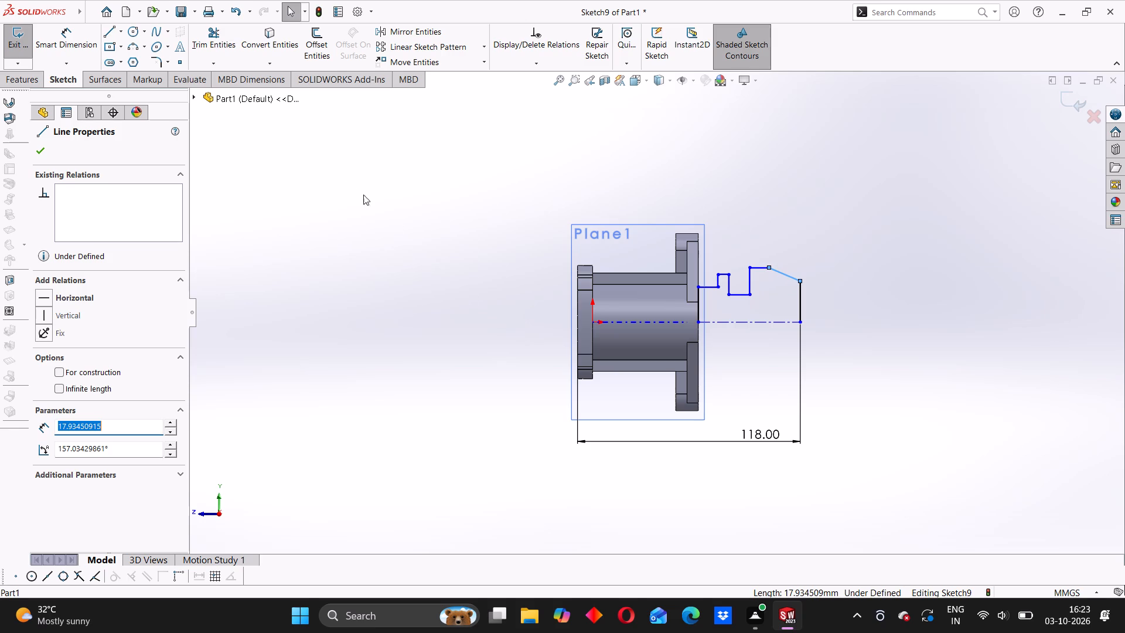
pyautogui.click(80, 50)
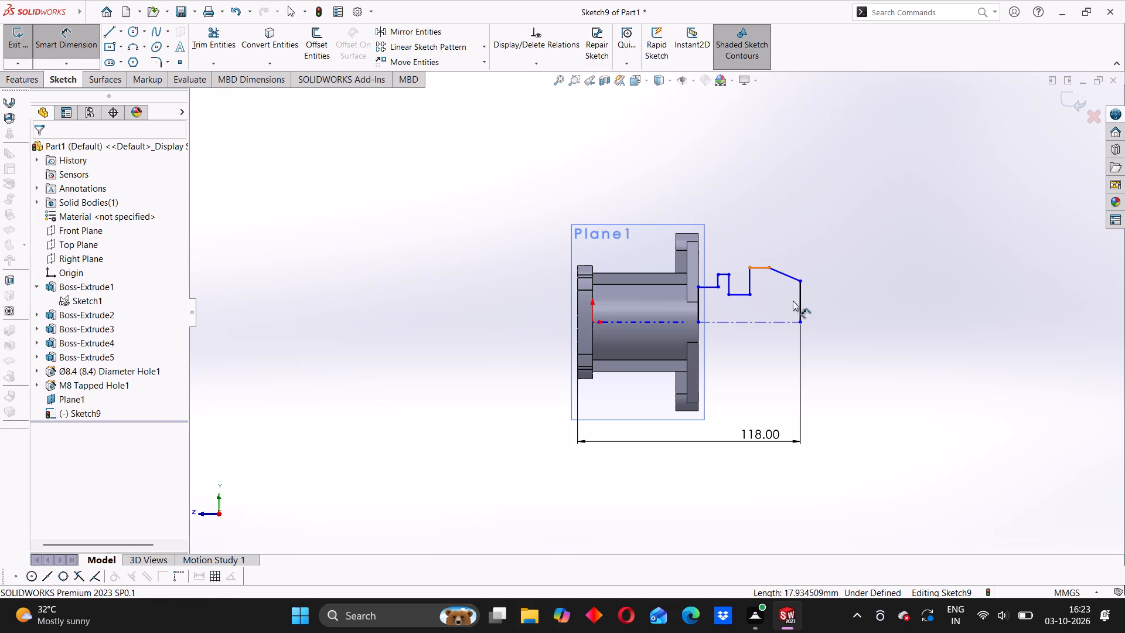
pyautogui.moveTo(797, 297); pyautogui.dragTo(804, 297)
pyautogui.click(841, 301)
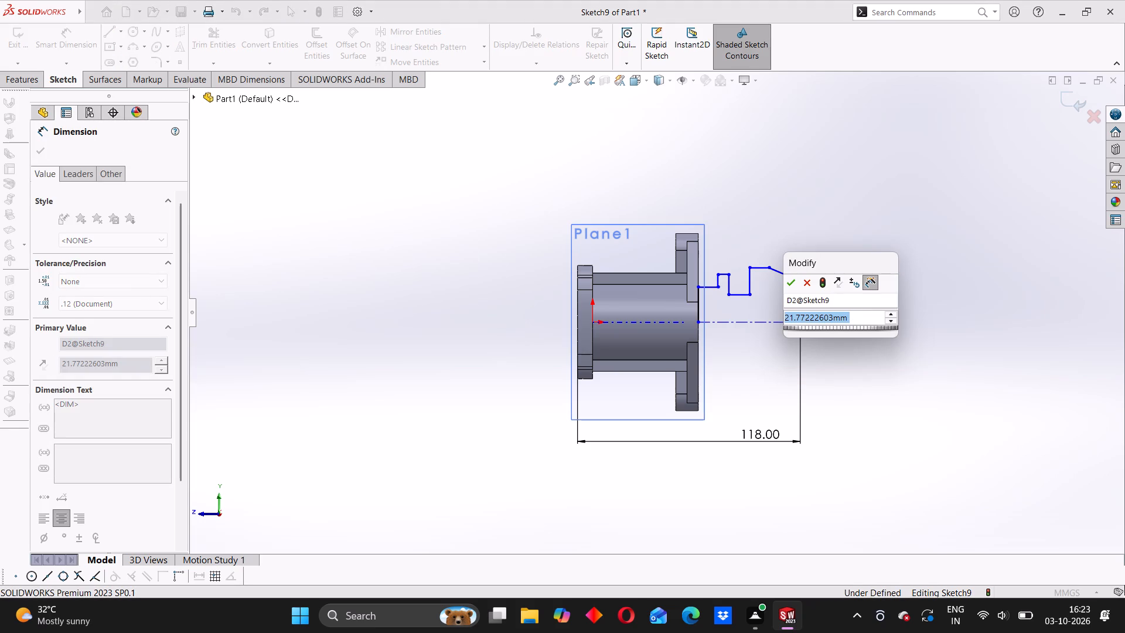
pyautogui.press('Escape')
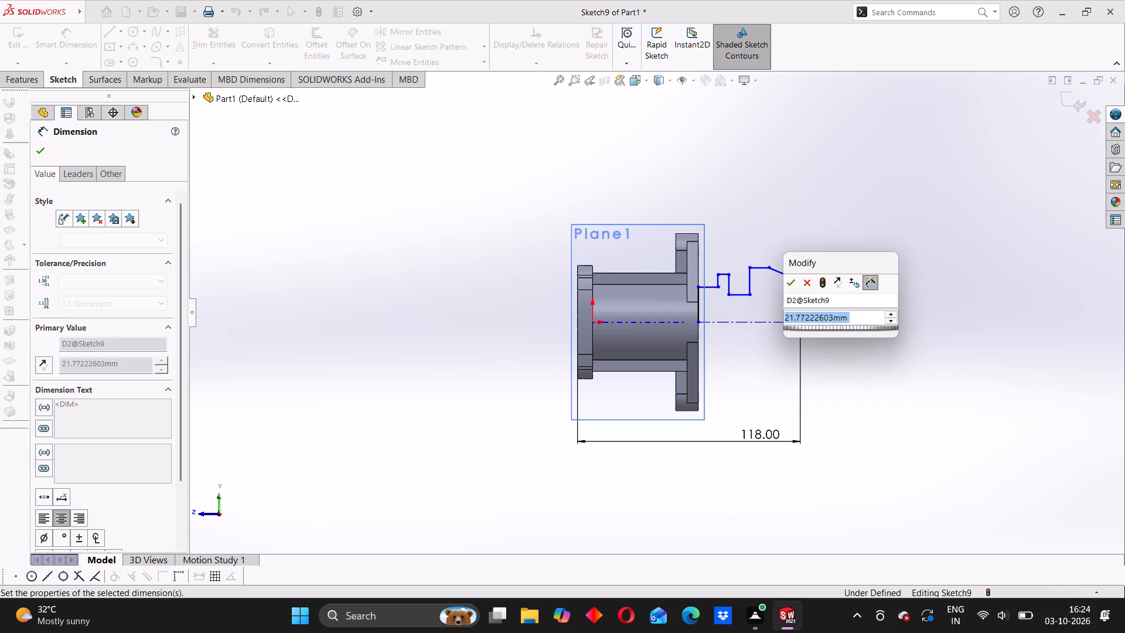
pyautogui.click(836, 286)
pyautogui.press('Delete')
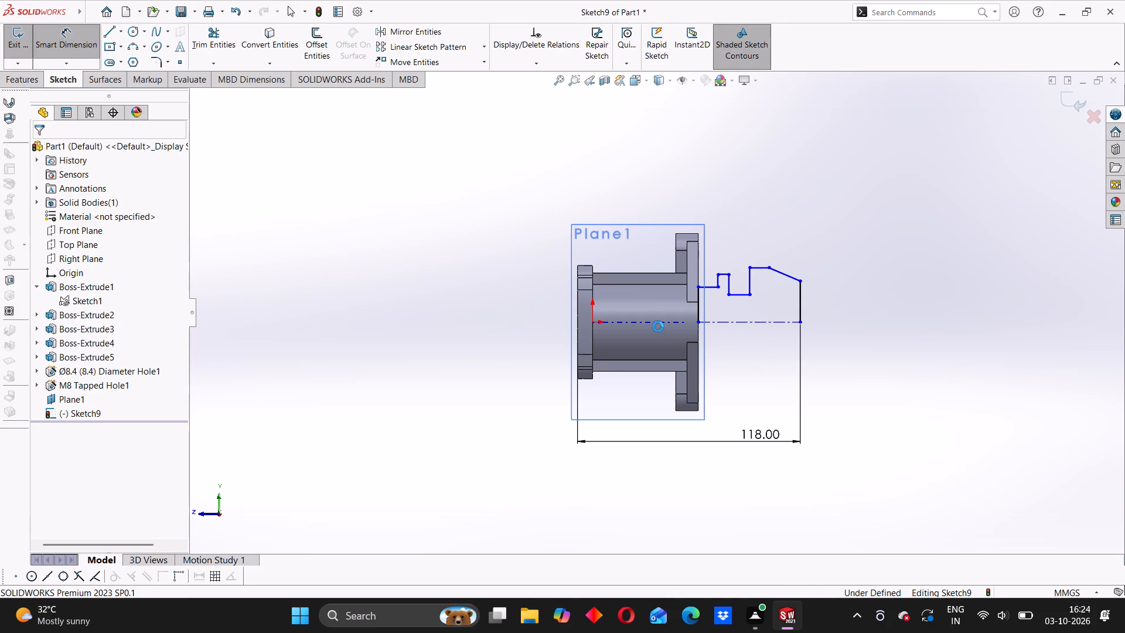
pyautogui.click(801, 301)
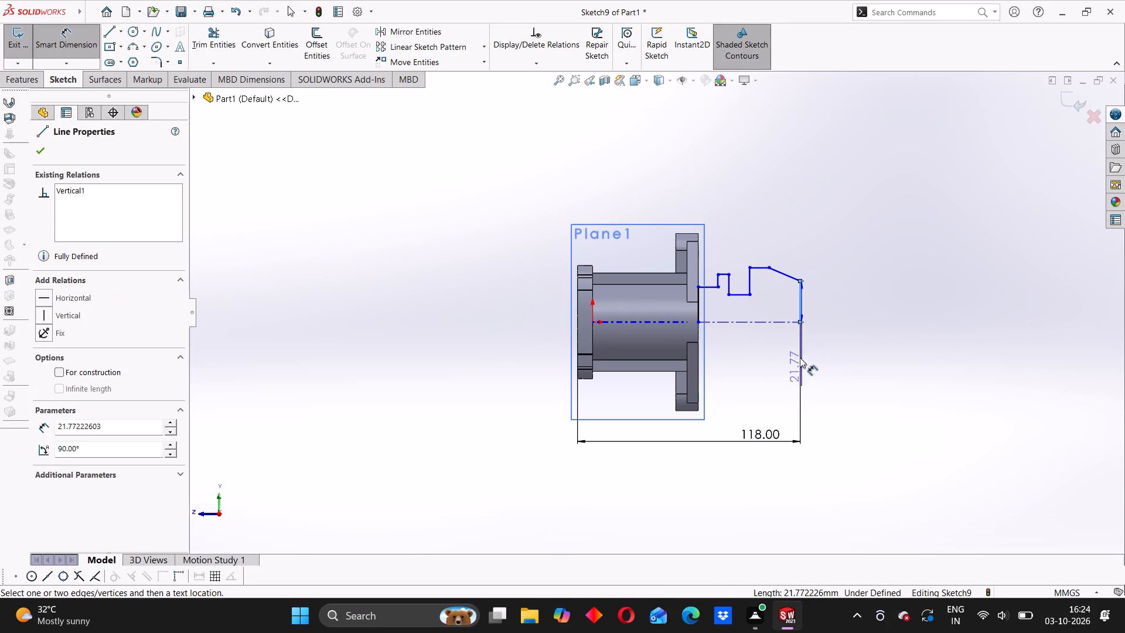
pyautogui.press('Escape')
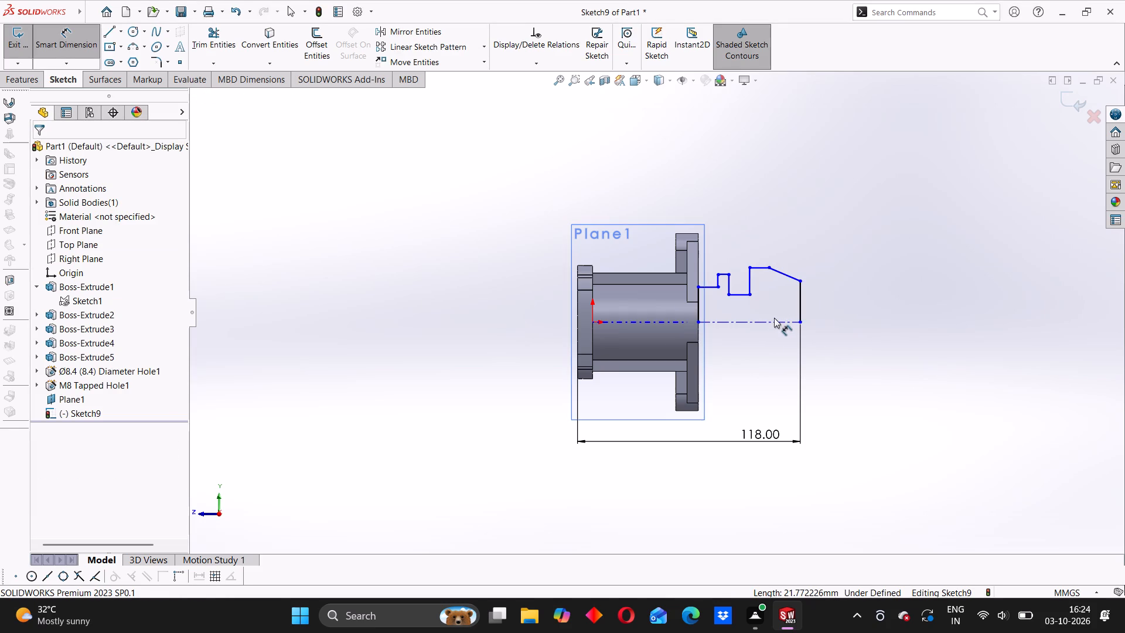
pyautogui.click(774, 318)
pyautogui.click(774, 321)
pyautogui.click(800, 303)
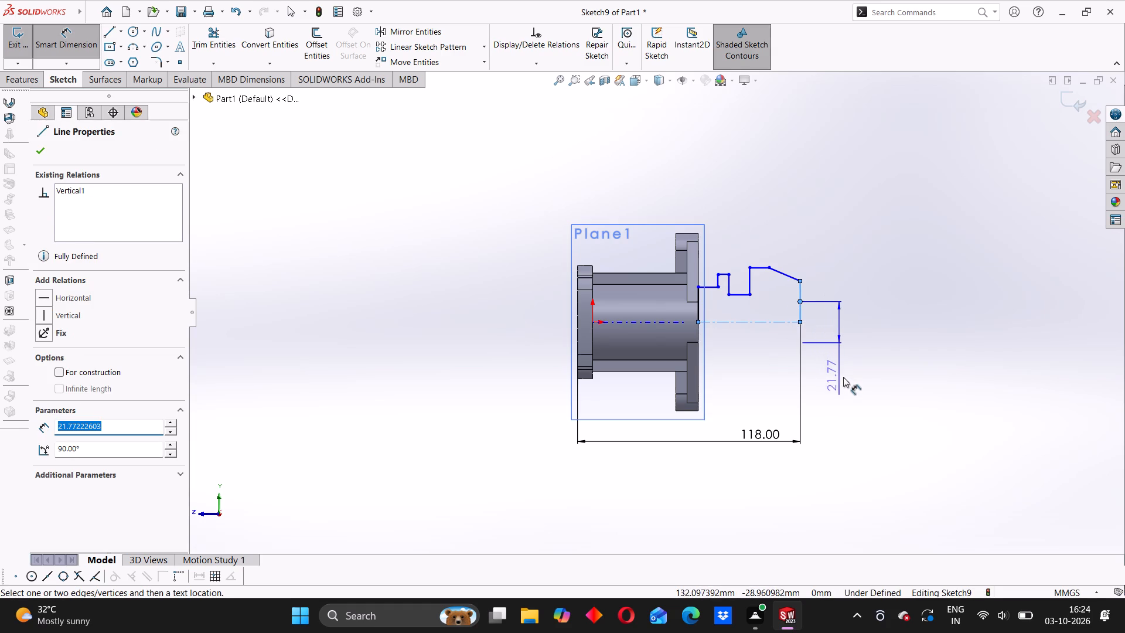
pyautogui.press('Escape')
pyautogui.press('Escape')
# Dimension the sloped line's far end point to the centerline as an 18 mm doubled-distance (diameter) dimension.
pyautogui.click(773, 322)
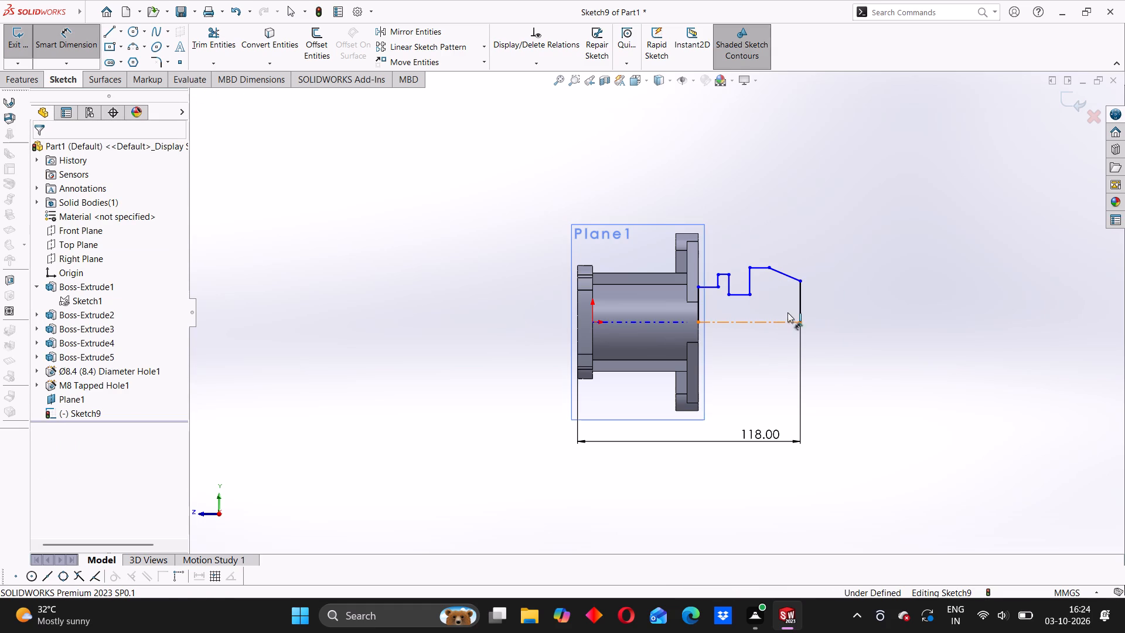
pyautogui.click(799, 280)
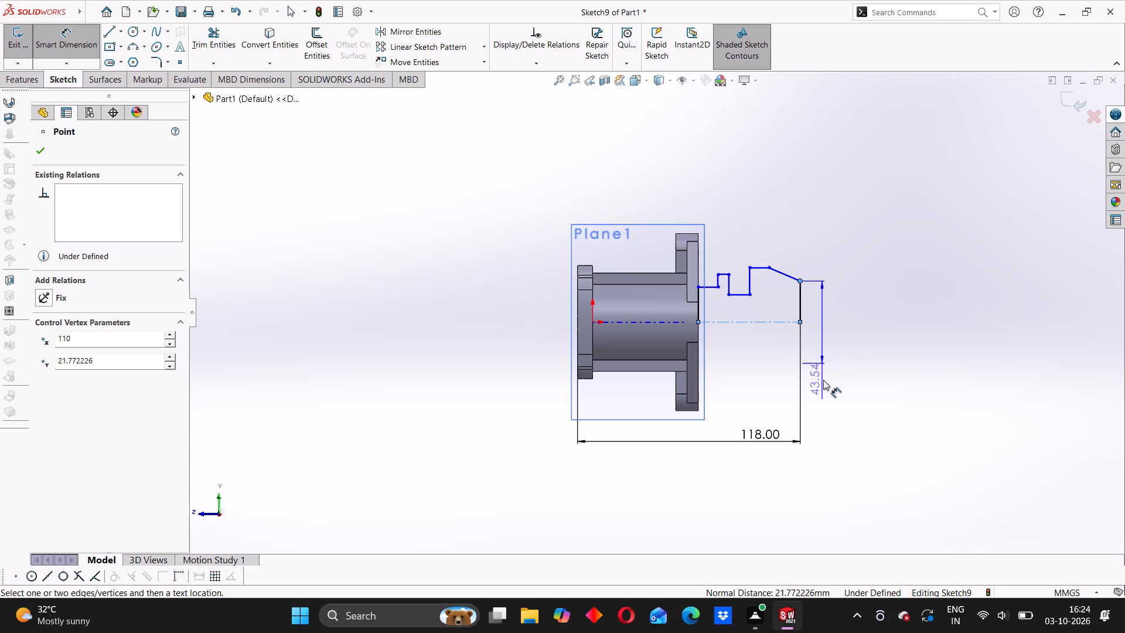
pyautogui.click(836, 364)
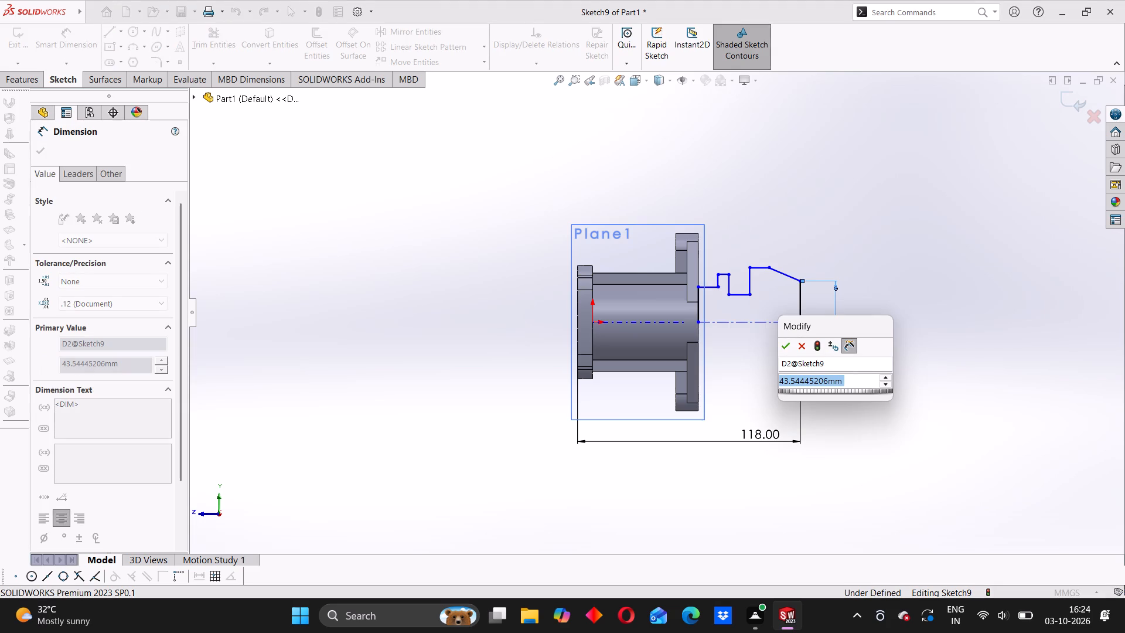
pyautogui.write('18')
pyautogui.press('Return')
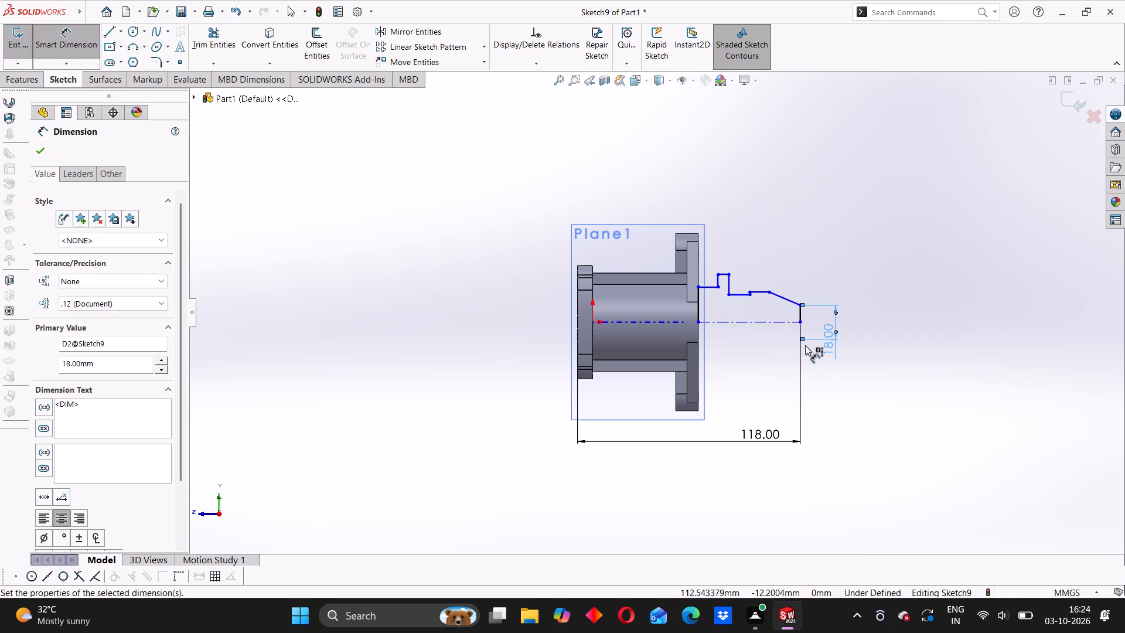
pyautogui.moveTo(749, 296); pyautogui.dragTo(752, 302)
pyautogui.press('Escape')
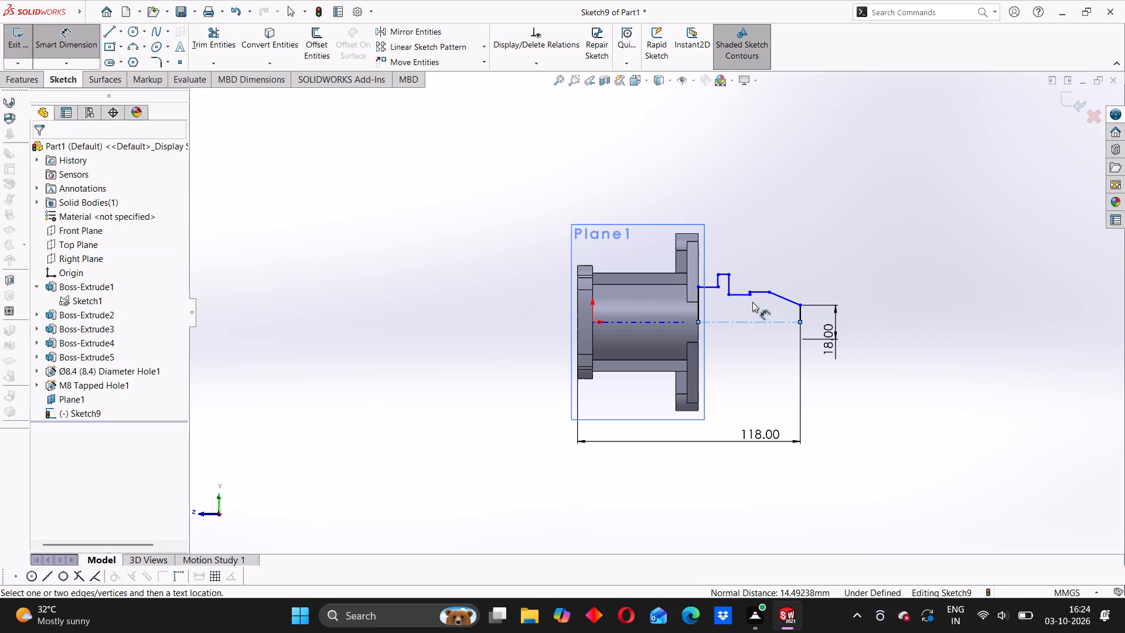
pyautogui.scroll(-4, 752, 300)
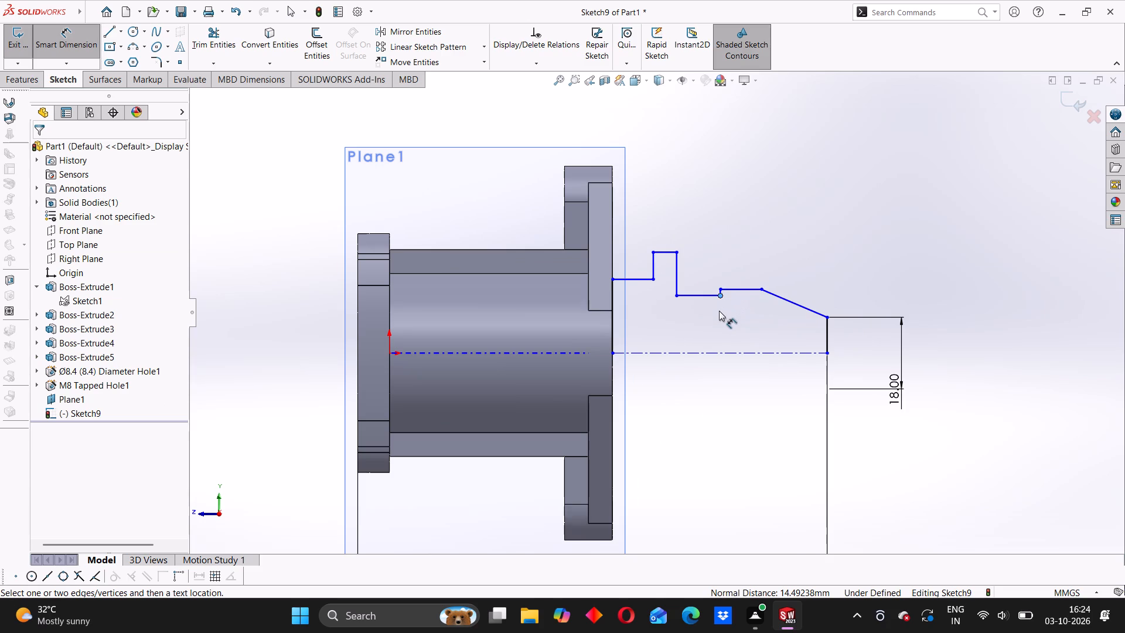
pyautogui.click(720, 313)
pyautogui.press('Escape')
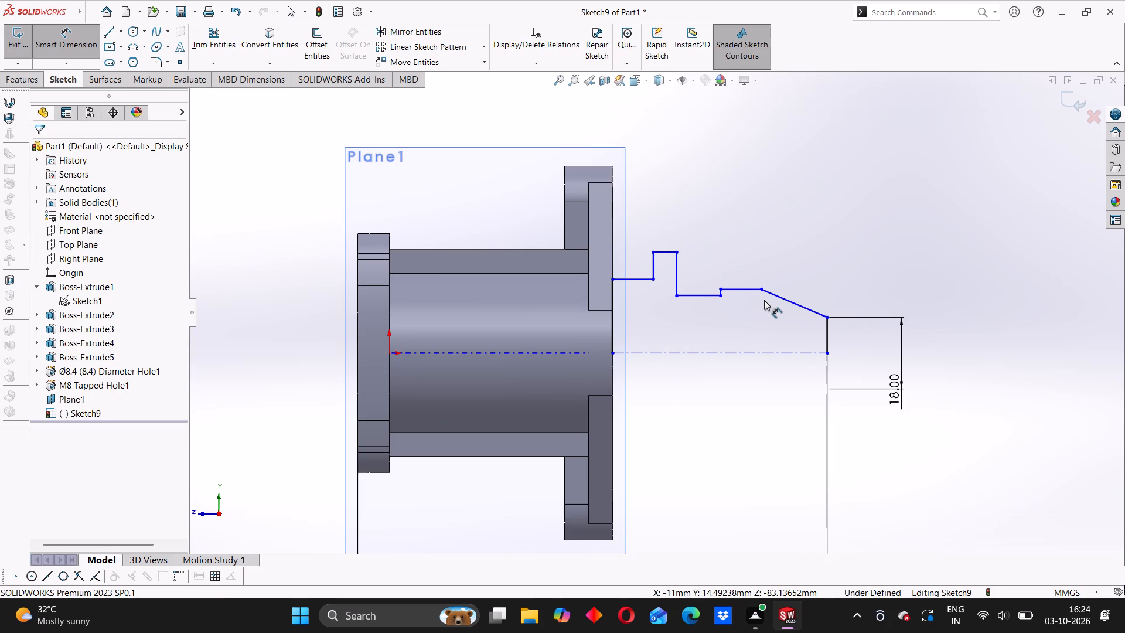
# Dimension the profile's wide top line 28 mm from the centerline.
pyautogui.click(737, 292)
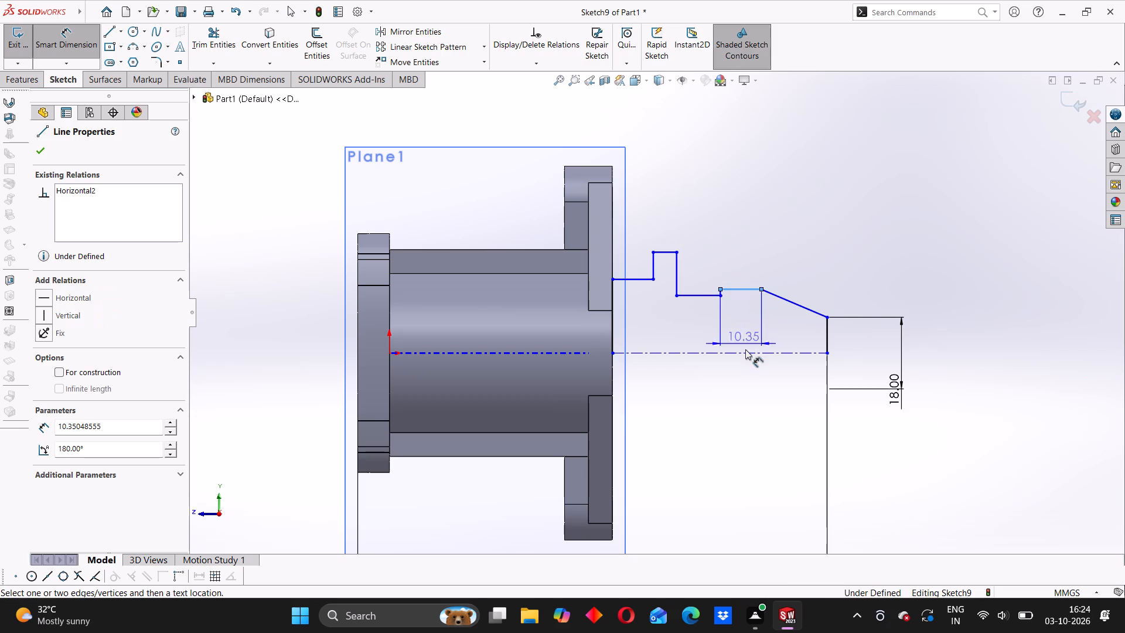
pyautogui.click(746, 353)
pyautogui.click(742, 326)
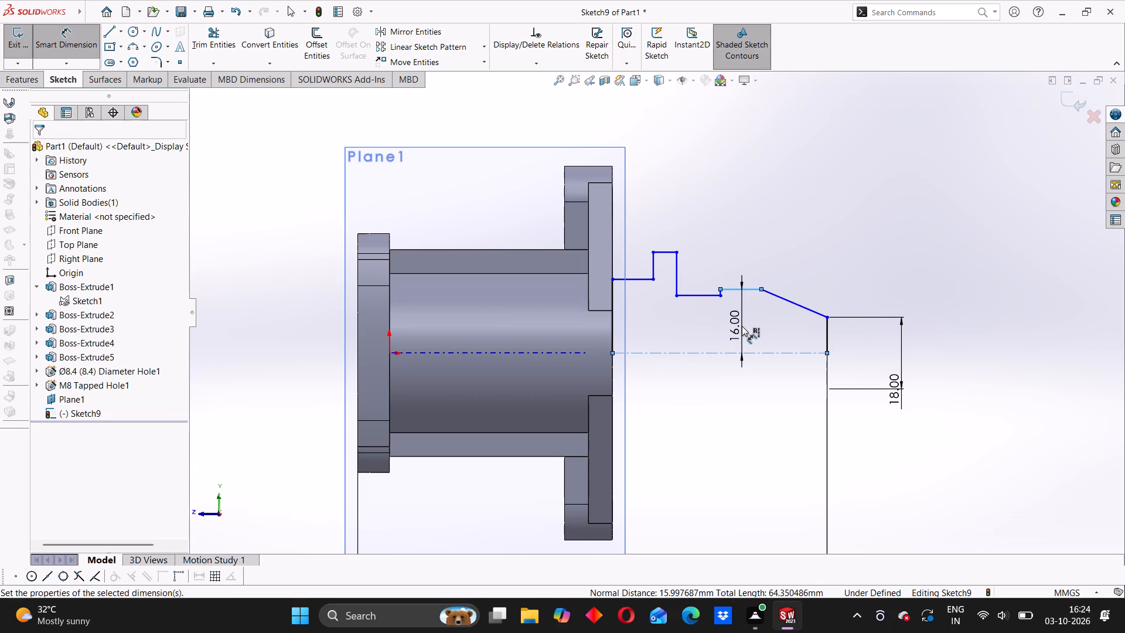
pyautogui.write('28')
pyautogui.press('Return')
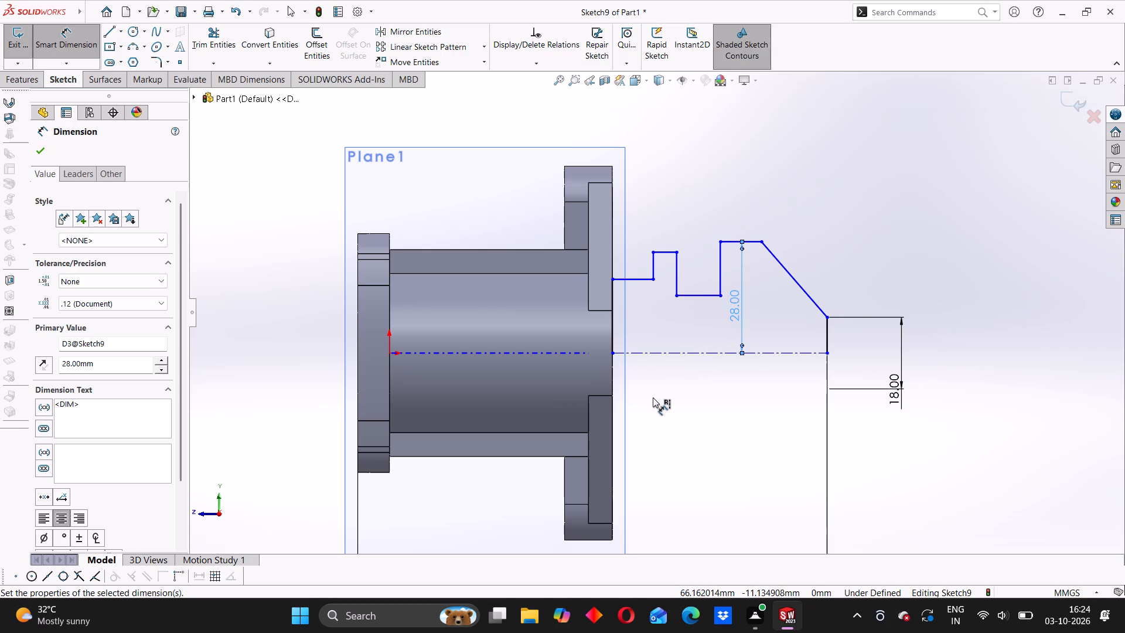
# Dimension the profile's notch floor line 22 mm from the centerline.
pyautogui.click(691, 295)
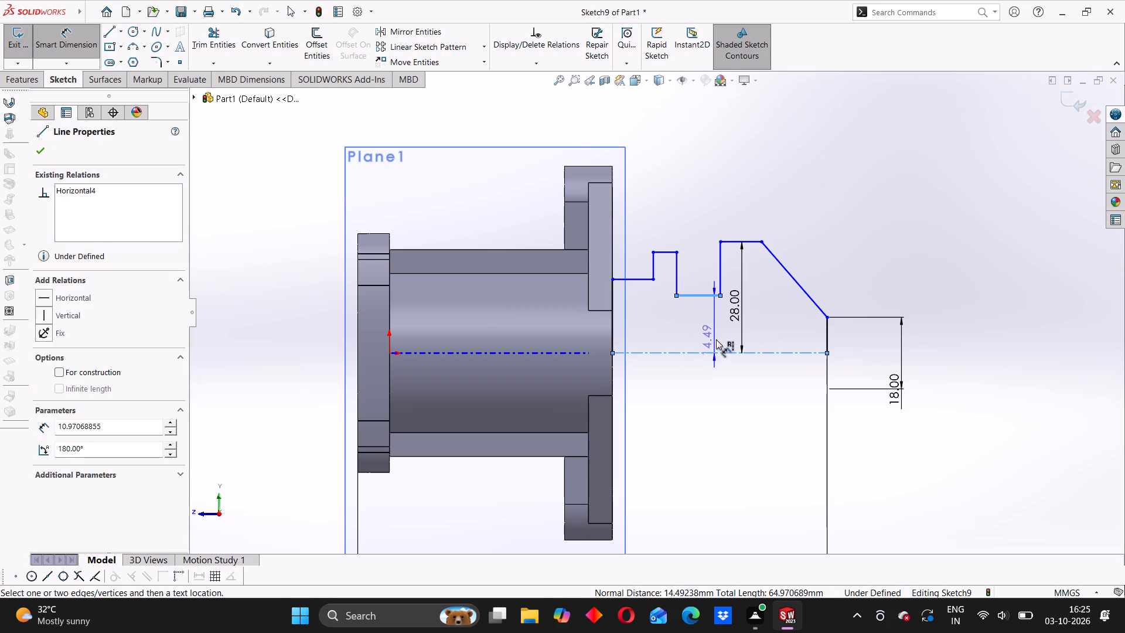
pyautogui.click(708, 334)
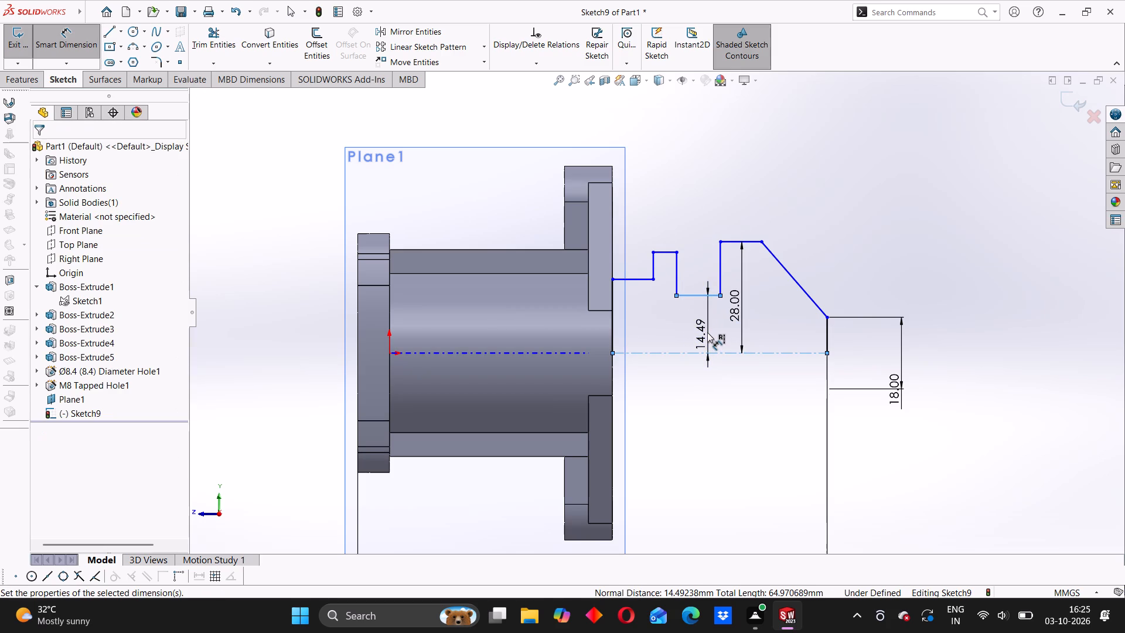
pyautogui.write('22')
pyautogui.press('Return')
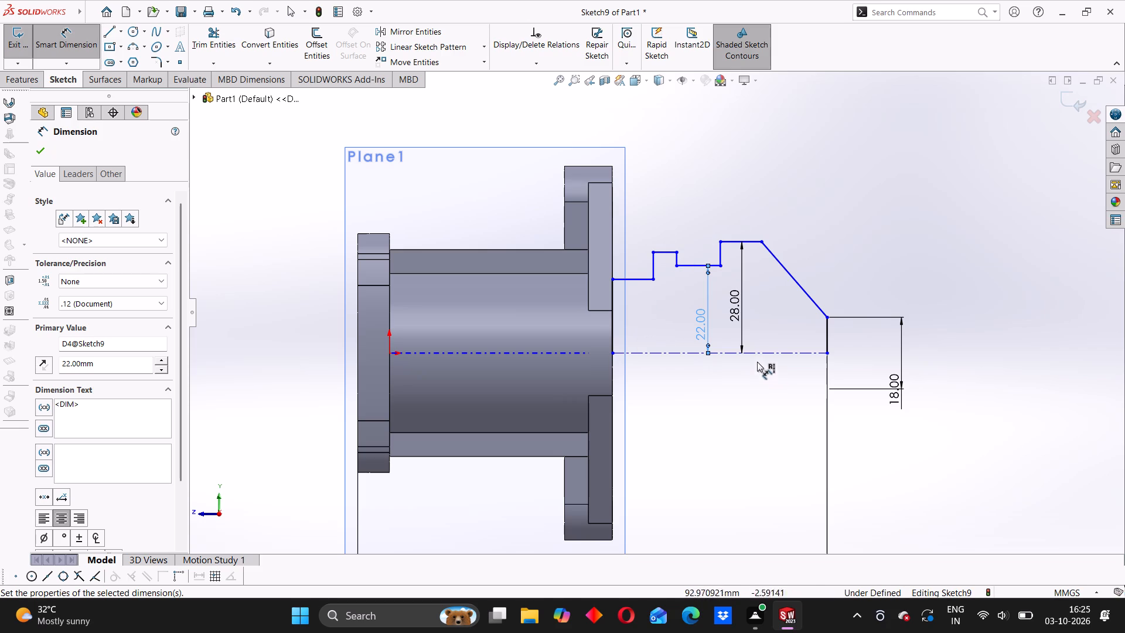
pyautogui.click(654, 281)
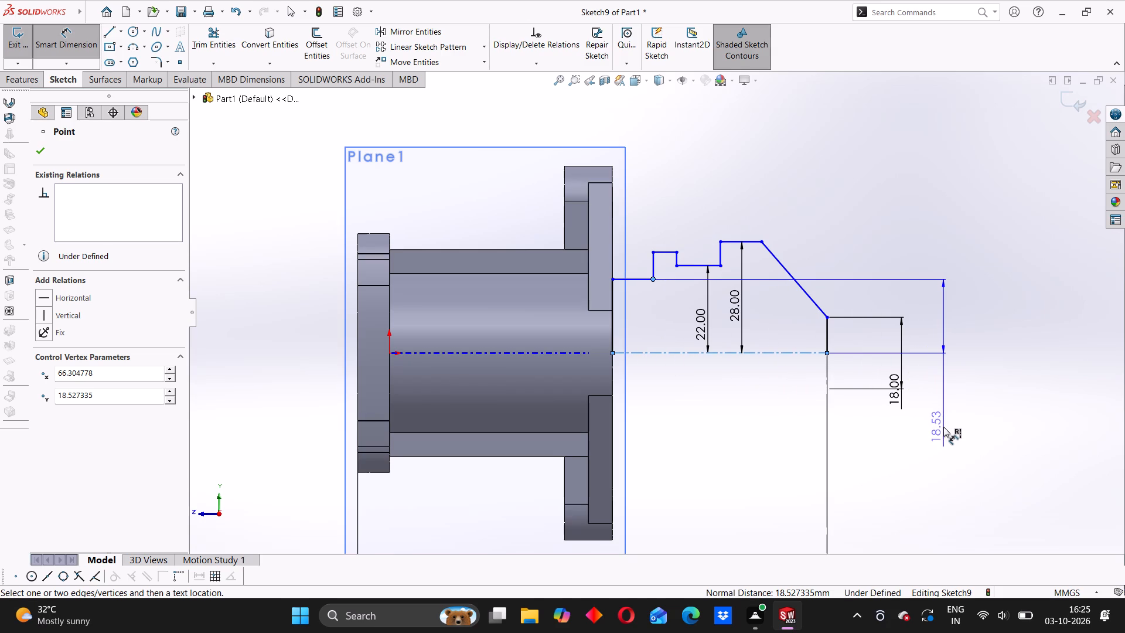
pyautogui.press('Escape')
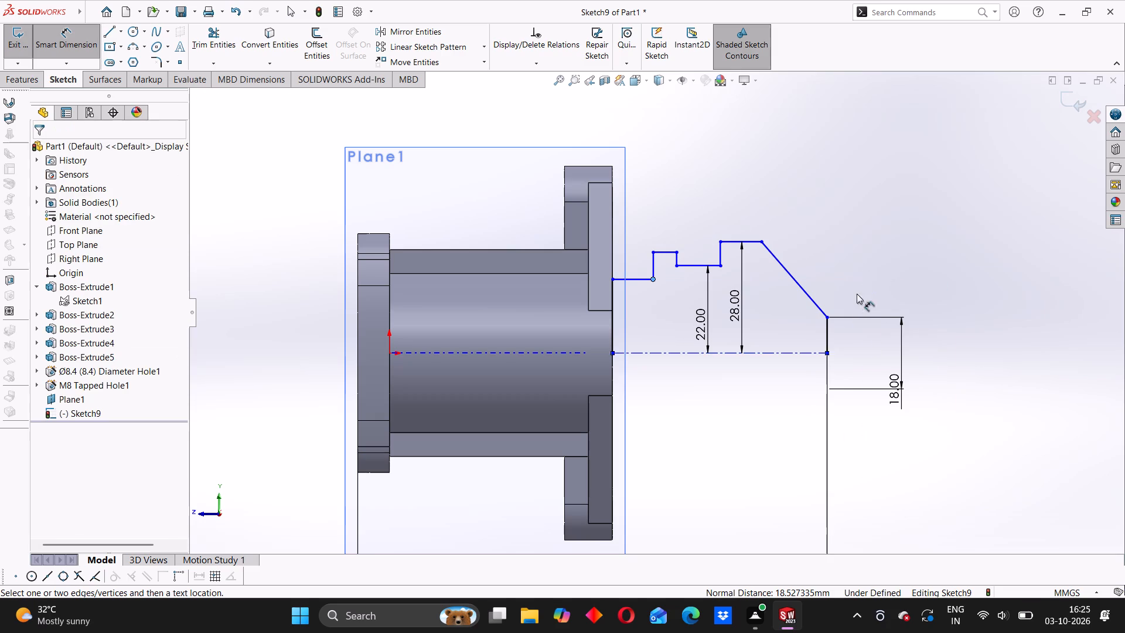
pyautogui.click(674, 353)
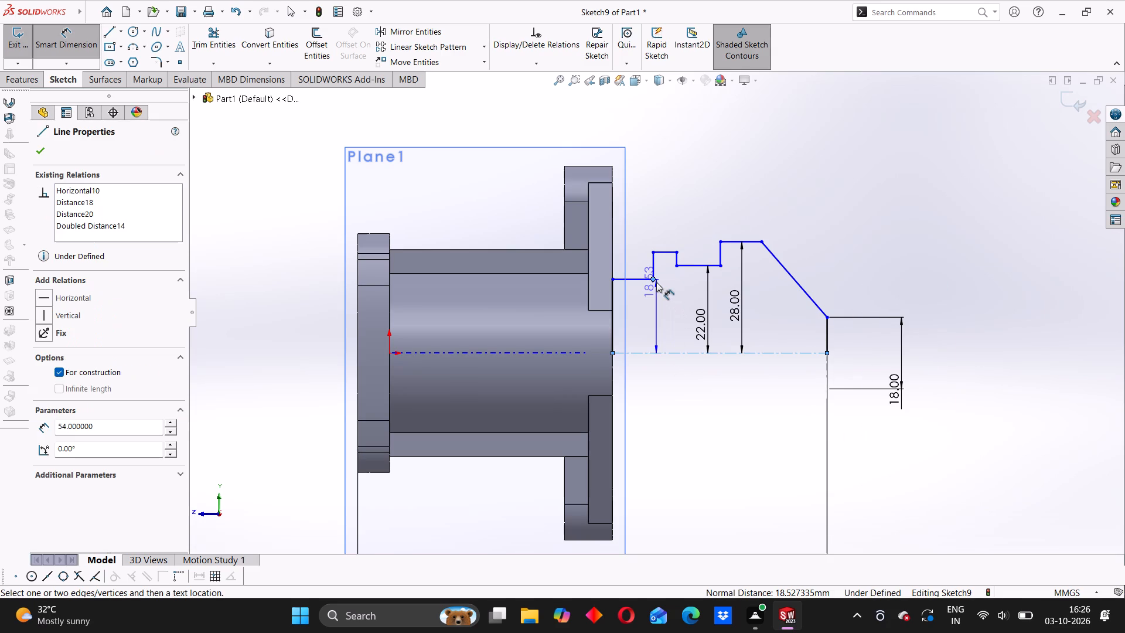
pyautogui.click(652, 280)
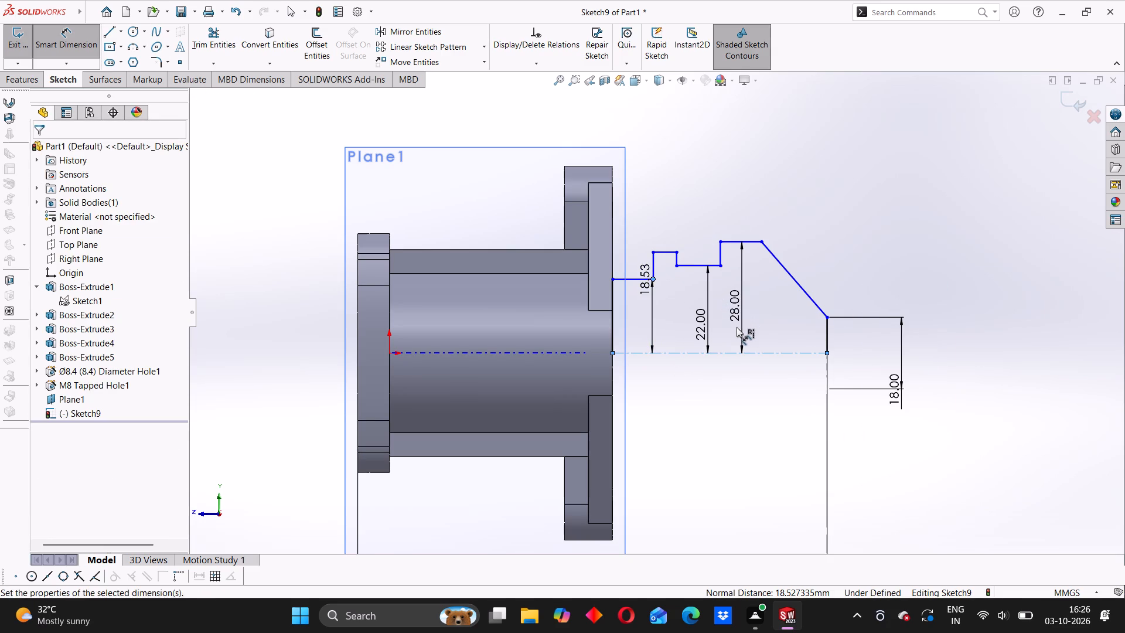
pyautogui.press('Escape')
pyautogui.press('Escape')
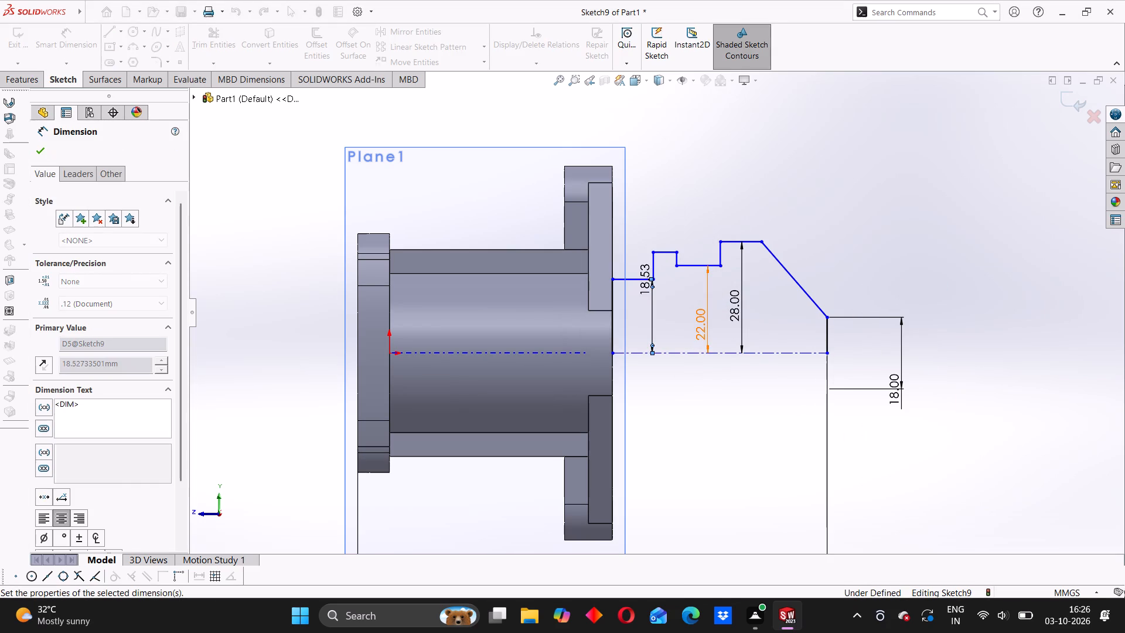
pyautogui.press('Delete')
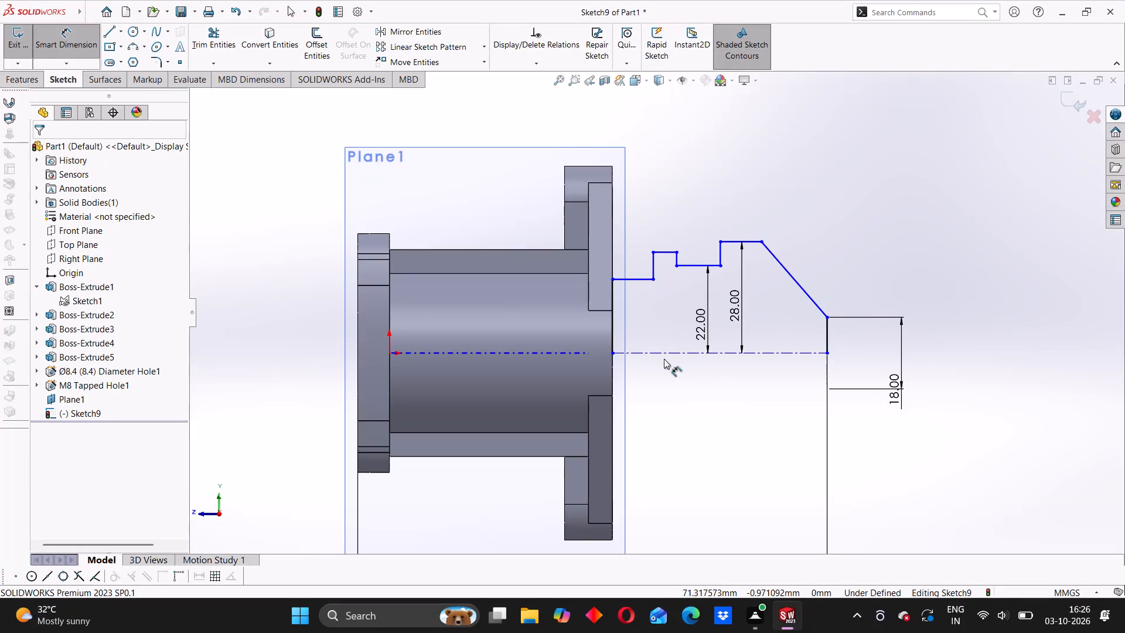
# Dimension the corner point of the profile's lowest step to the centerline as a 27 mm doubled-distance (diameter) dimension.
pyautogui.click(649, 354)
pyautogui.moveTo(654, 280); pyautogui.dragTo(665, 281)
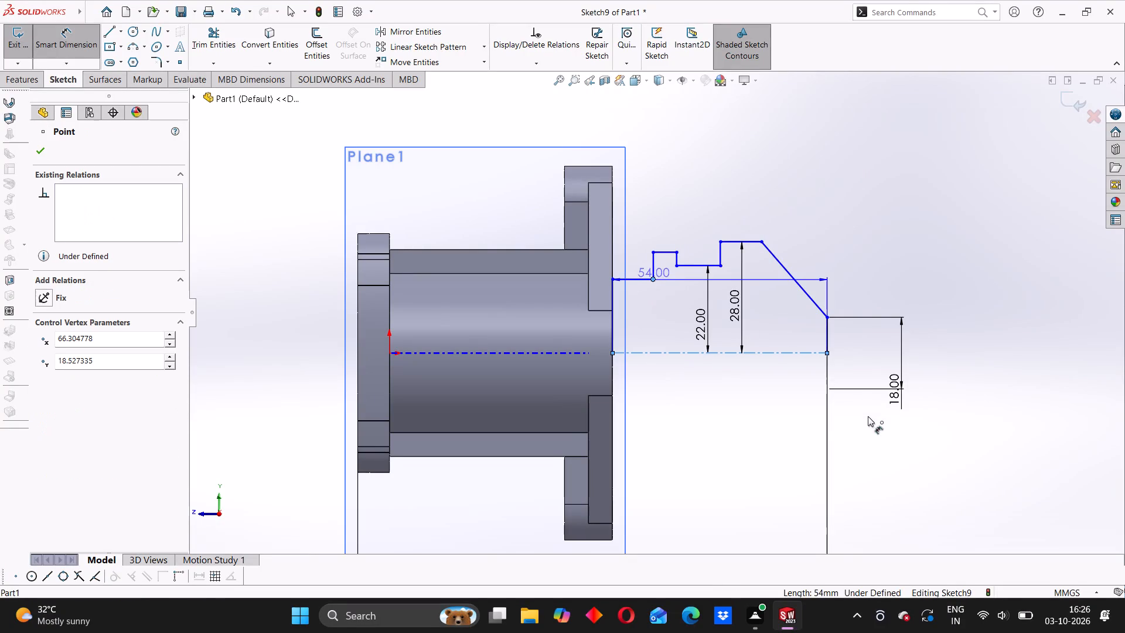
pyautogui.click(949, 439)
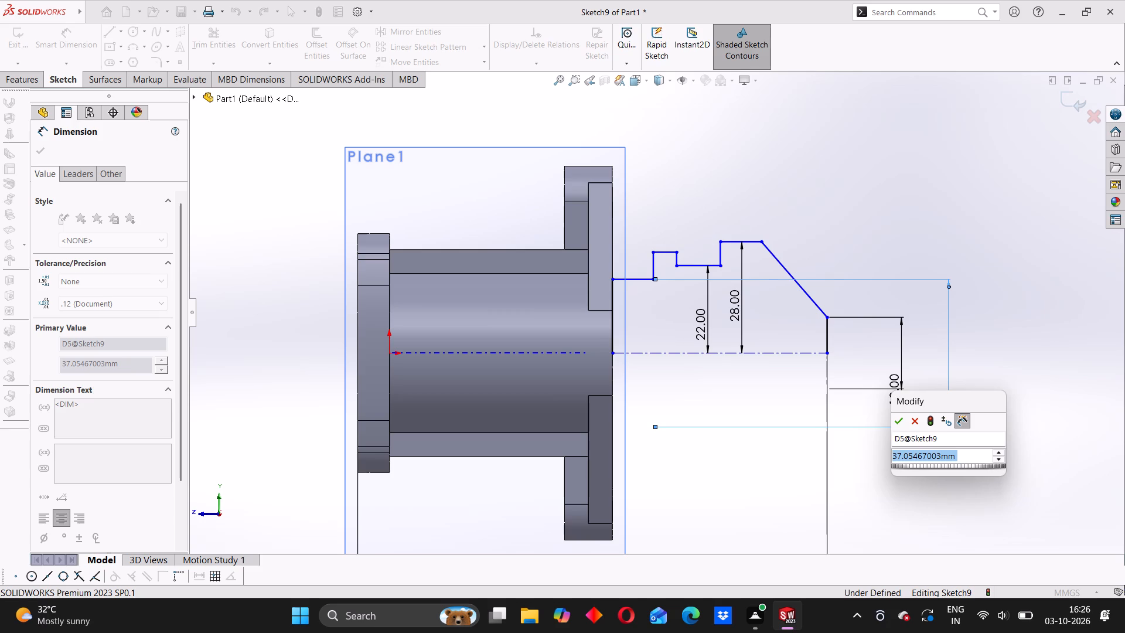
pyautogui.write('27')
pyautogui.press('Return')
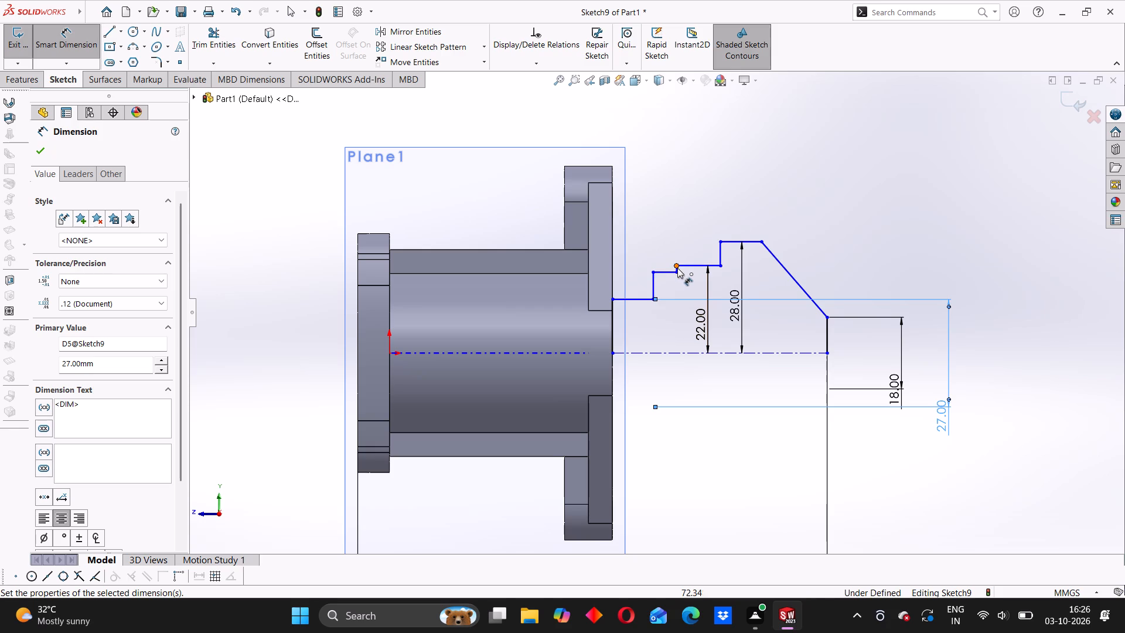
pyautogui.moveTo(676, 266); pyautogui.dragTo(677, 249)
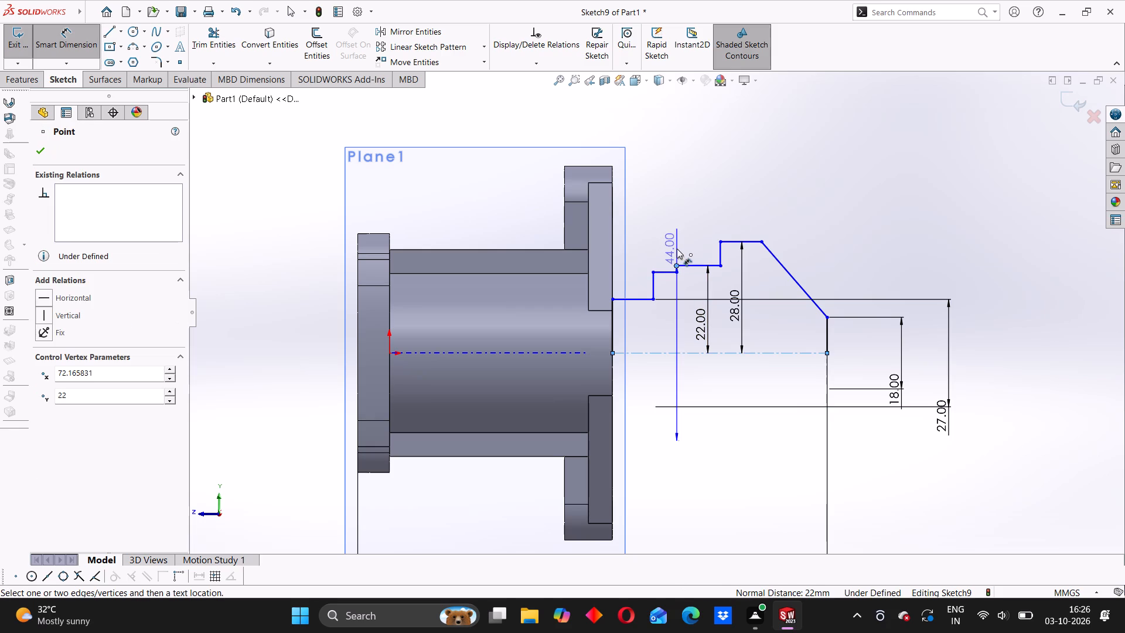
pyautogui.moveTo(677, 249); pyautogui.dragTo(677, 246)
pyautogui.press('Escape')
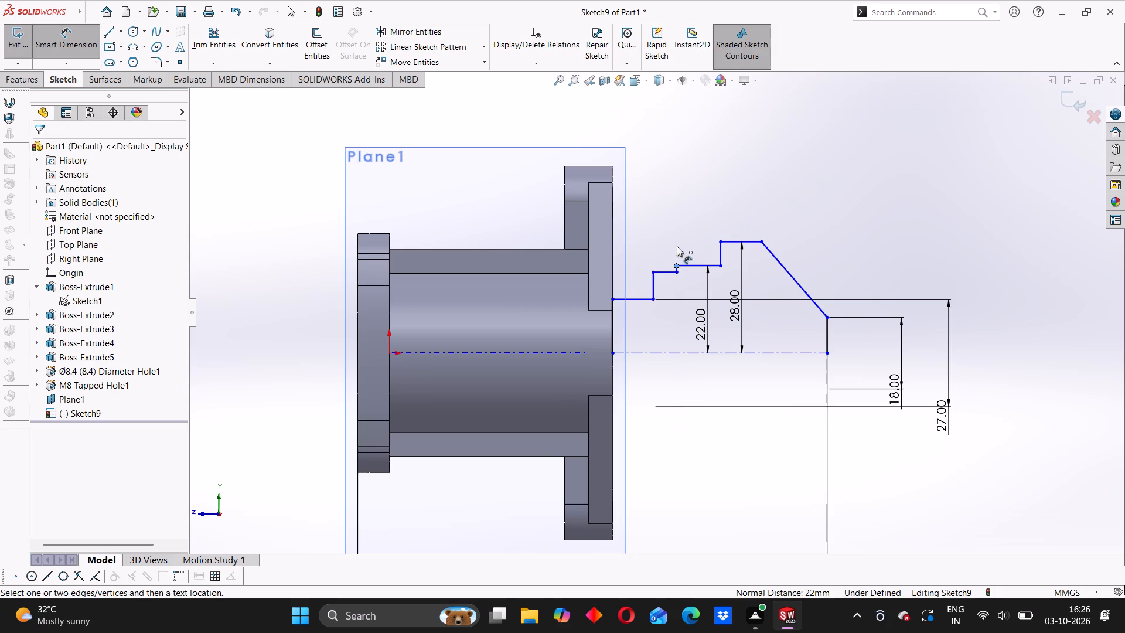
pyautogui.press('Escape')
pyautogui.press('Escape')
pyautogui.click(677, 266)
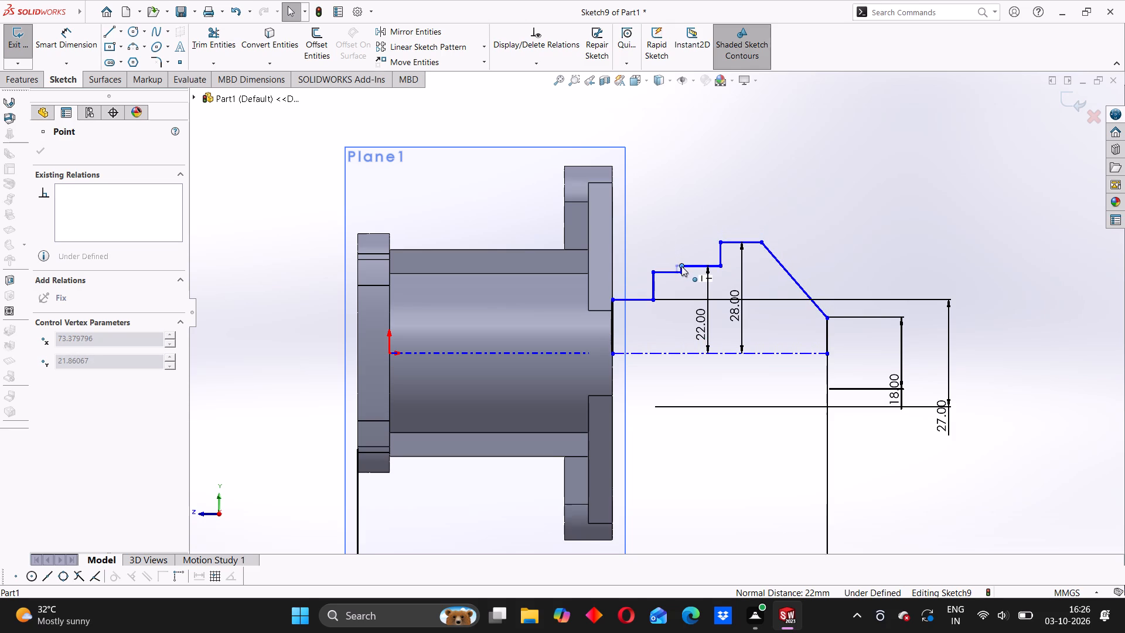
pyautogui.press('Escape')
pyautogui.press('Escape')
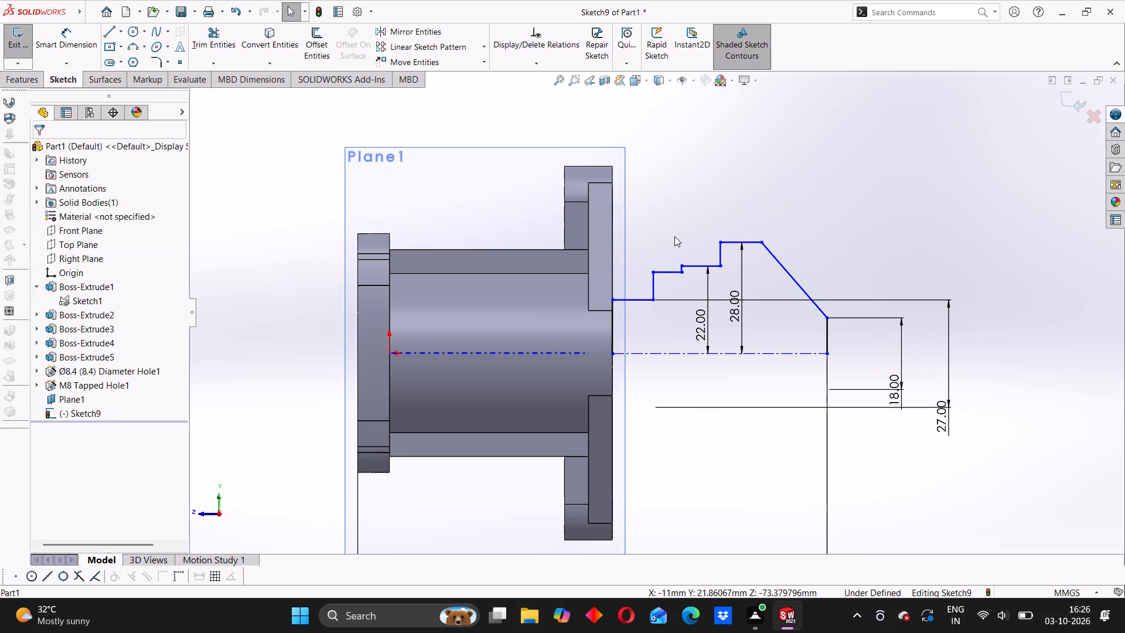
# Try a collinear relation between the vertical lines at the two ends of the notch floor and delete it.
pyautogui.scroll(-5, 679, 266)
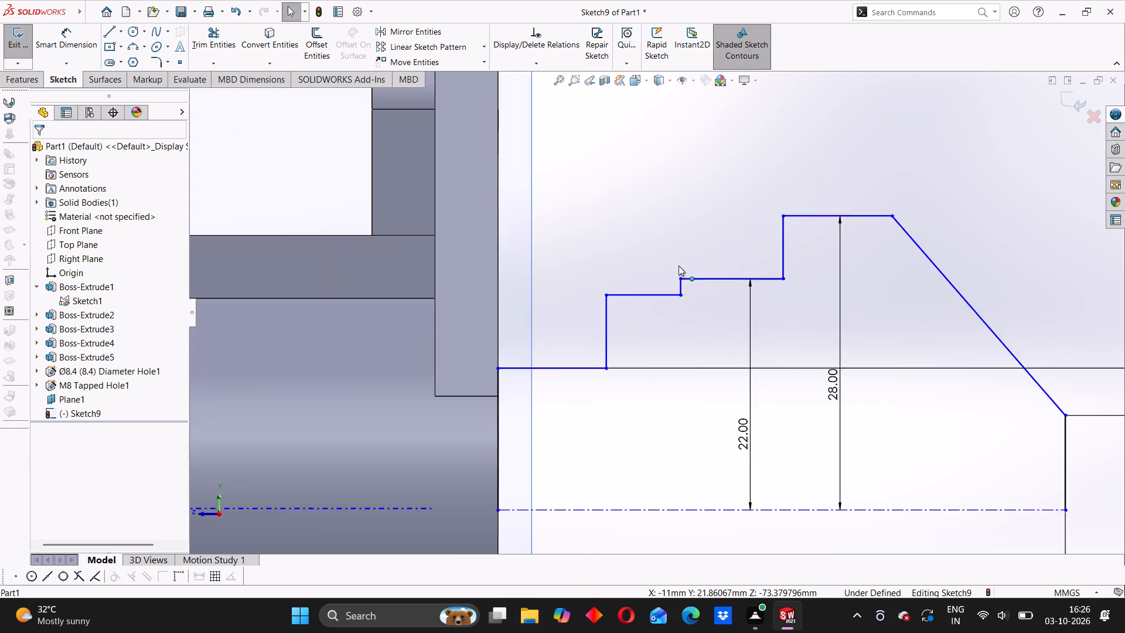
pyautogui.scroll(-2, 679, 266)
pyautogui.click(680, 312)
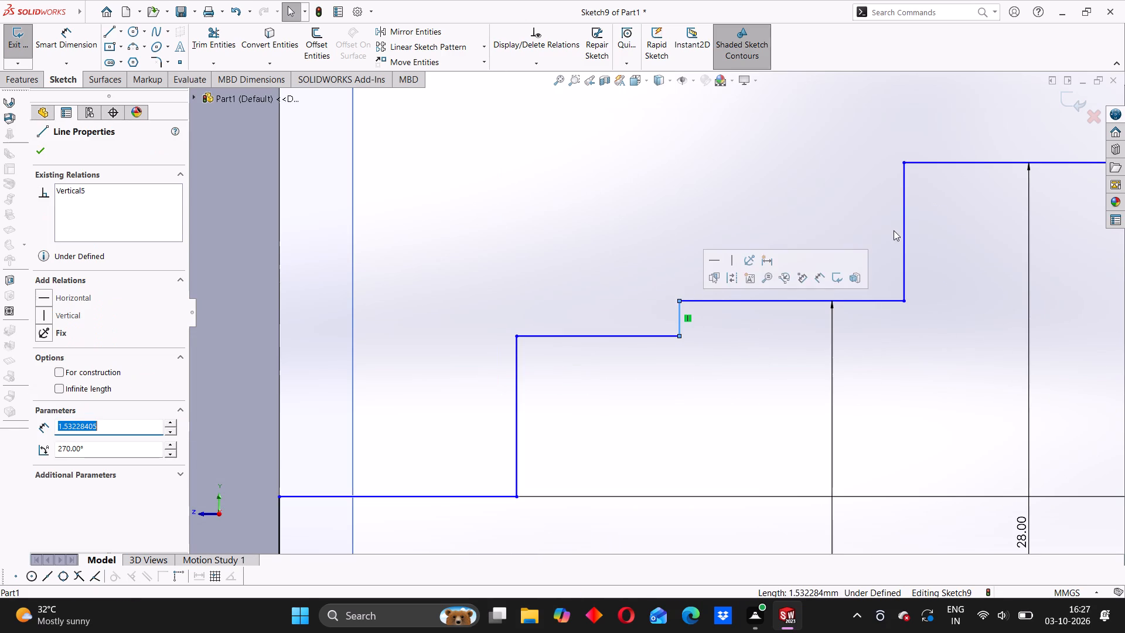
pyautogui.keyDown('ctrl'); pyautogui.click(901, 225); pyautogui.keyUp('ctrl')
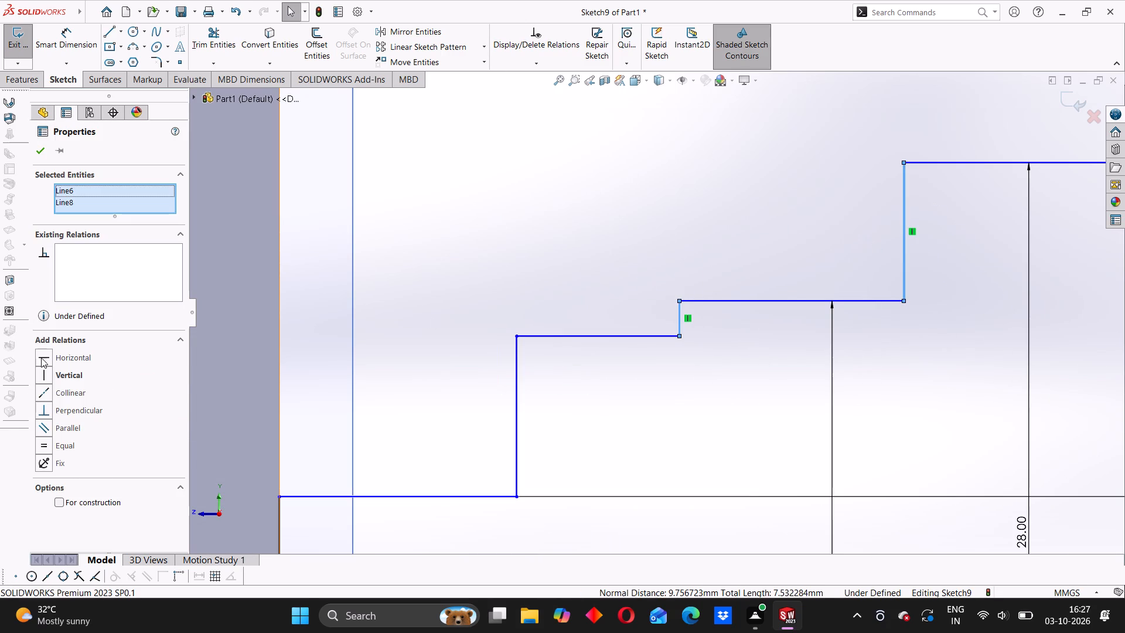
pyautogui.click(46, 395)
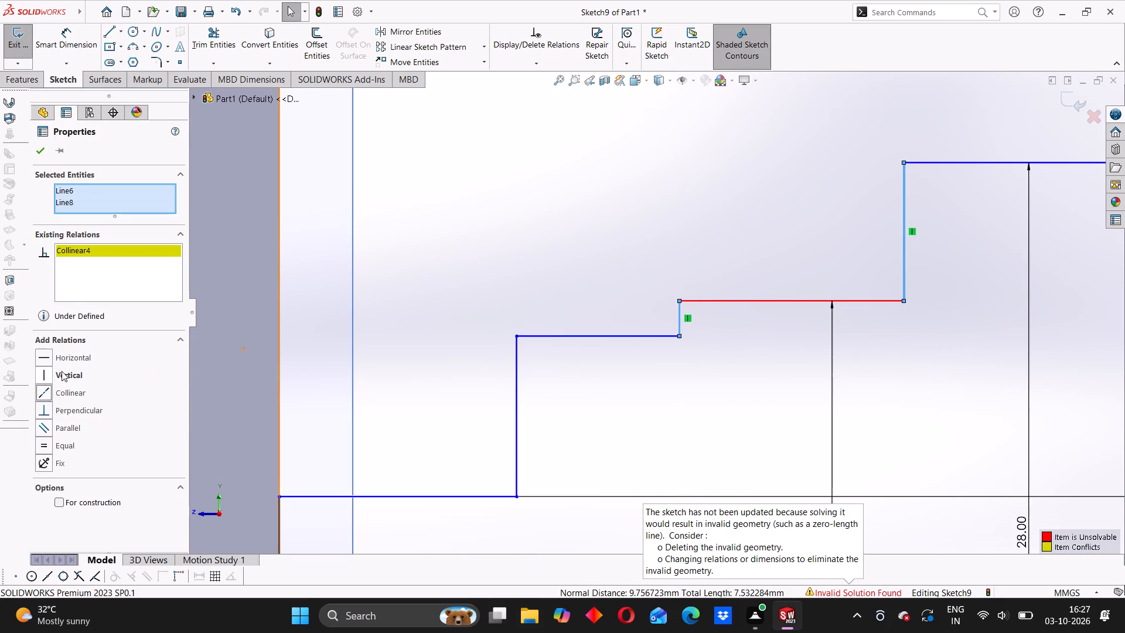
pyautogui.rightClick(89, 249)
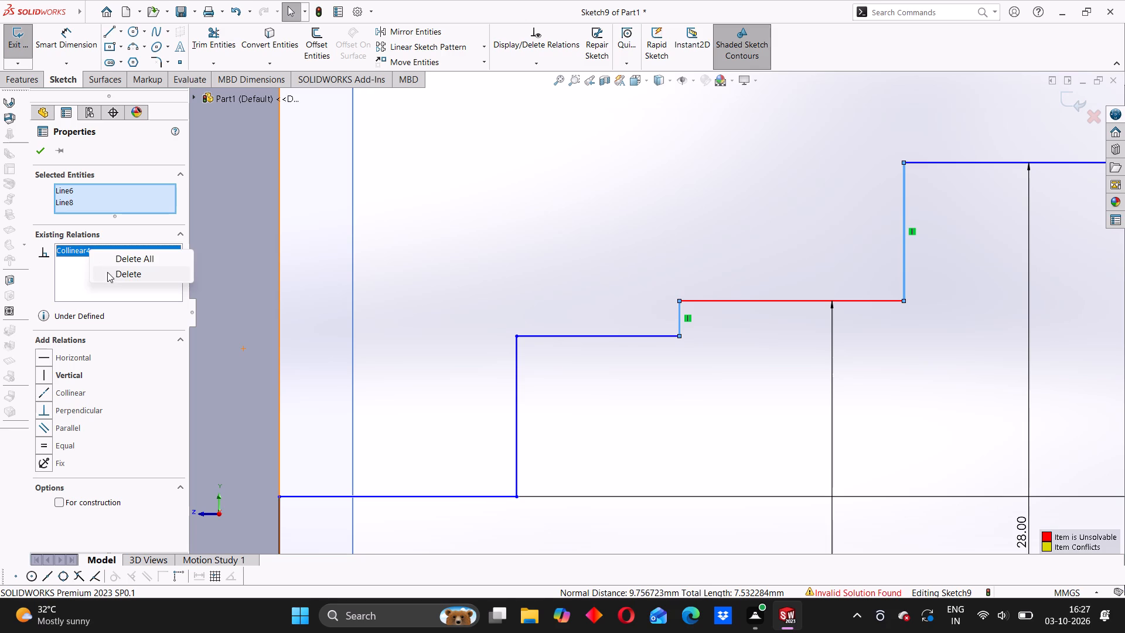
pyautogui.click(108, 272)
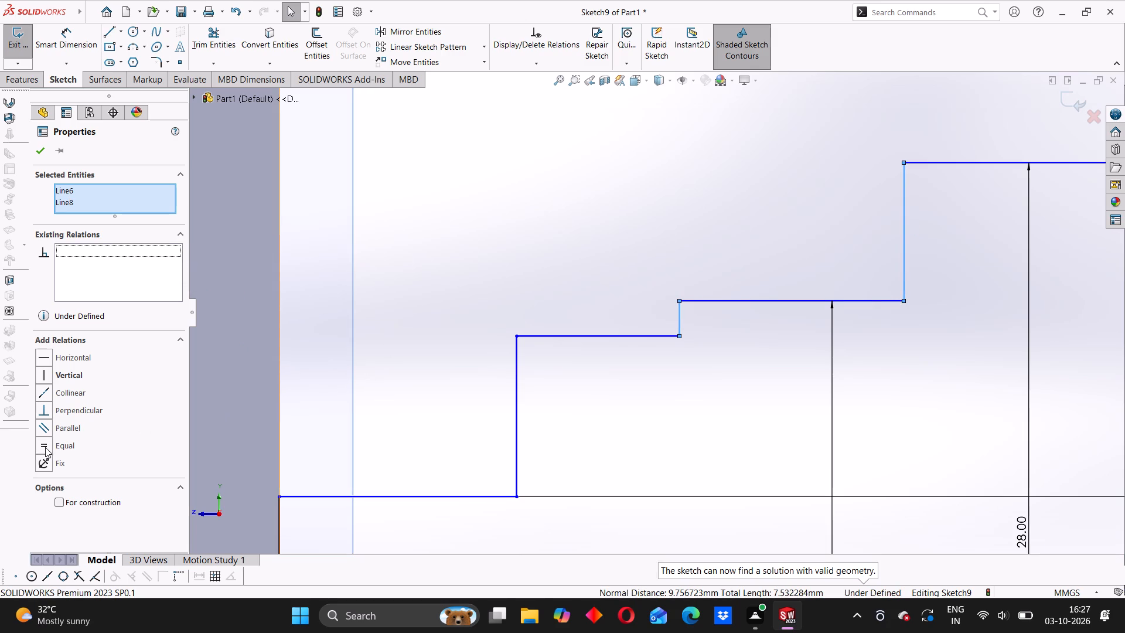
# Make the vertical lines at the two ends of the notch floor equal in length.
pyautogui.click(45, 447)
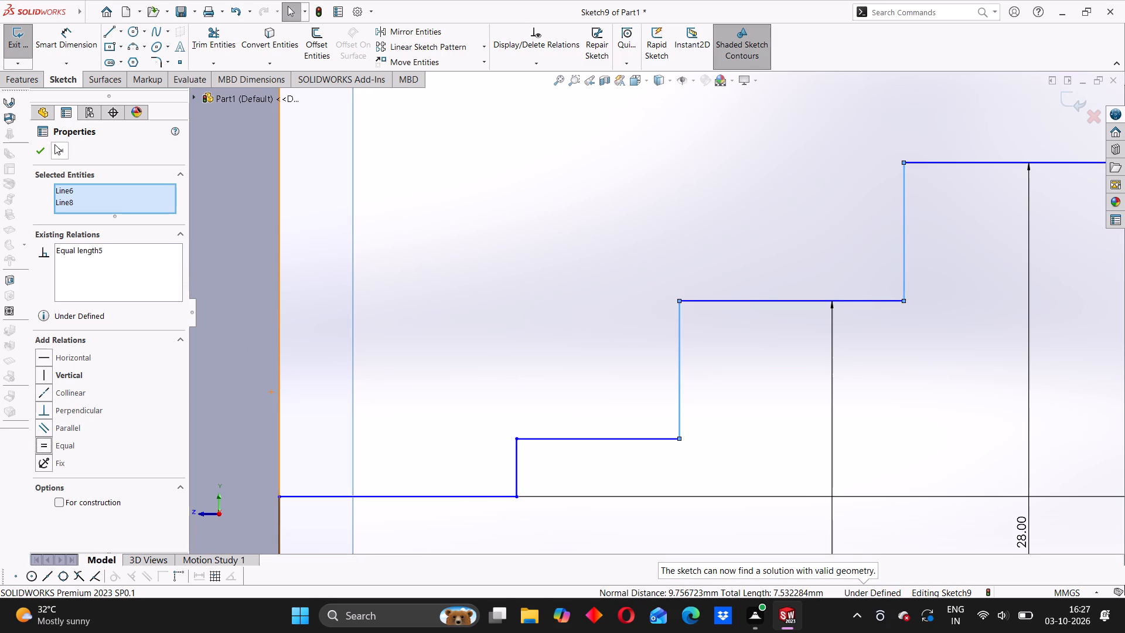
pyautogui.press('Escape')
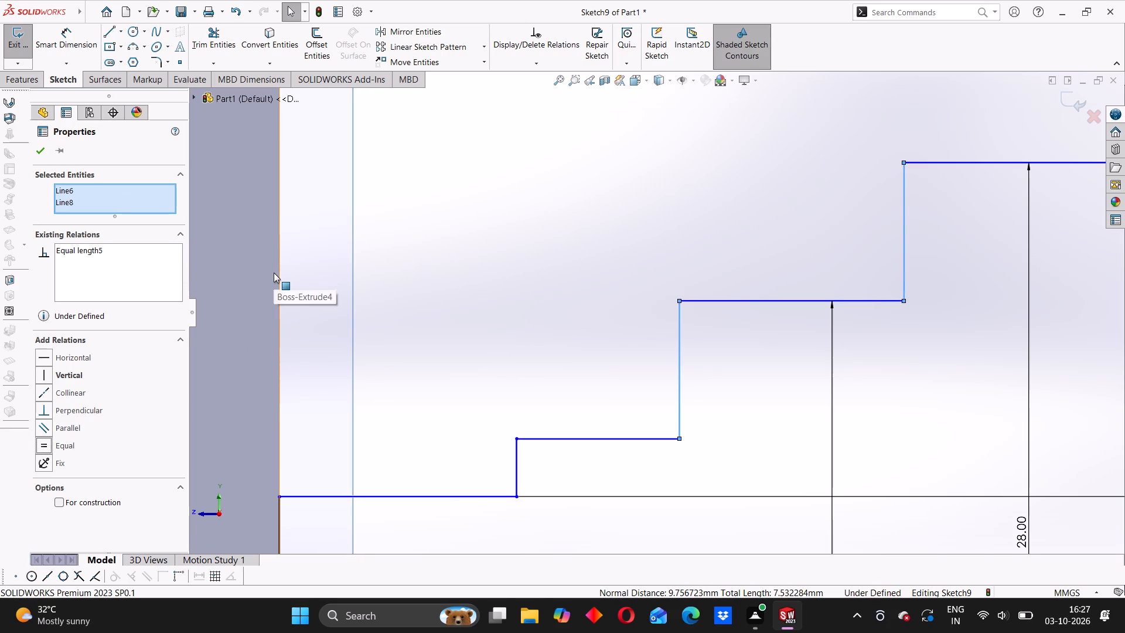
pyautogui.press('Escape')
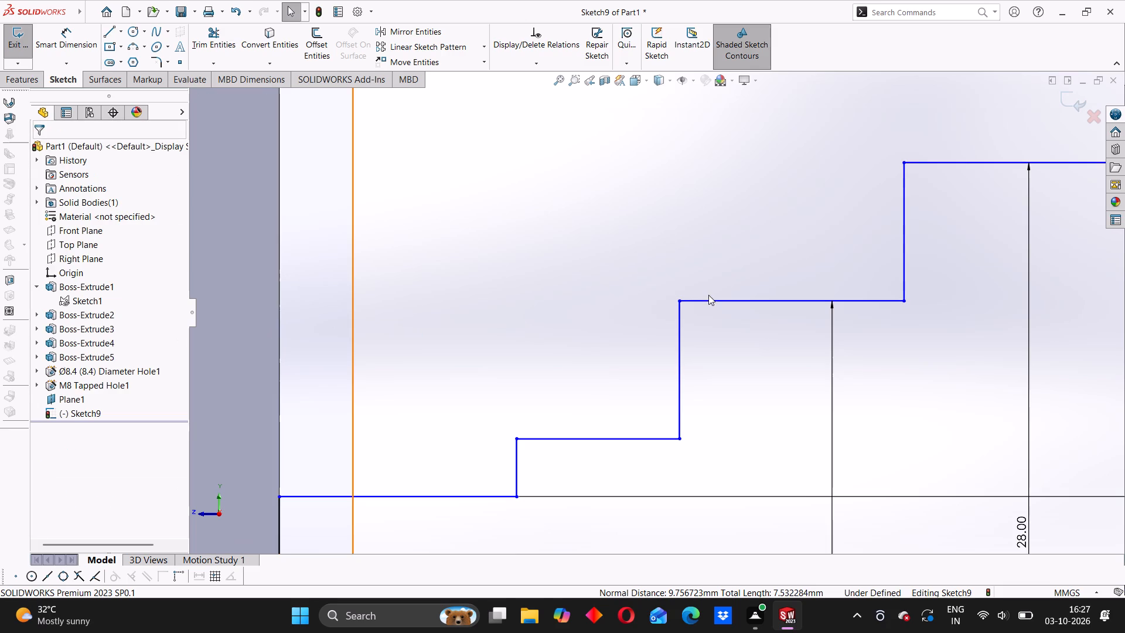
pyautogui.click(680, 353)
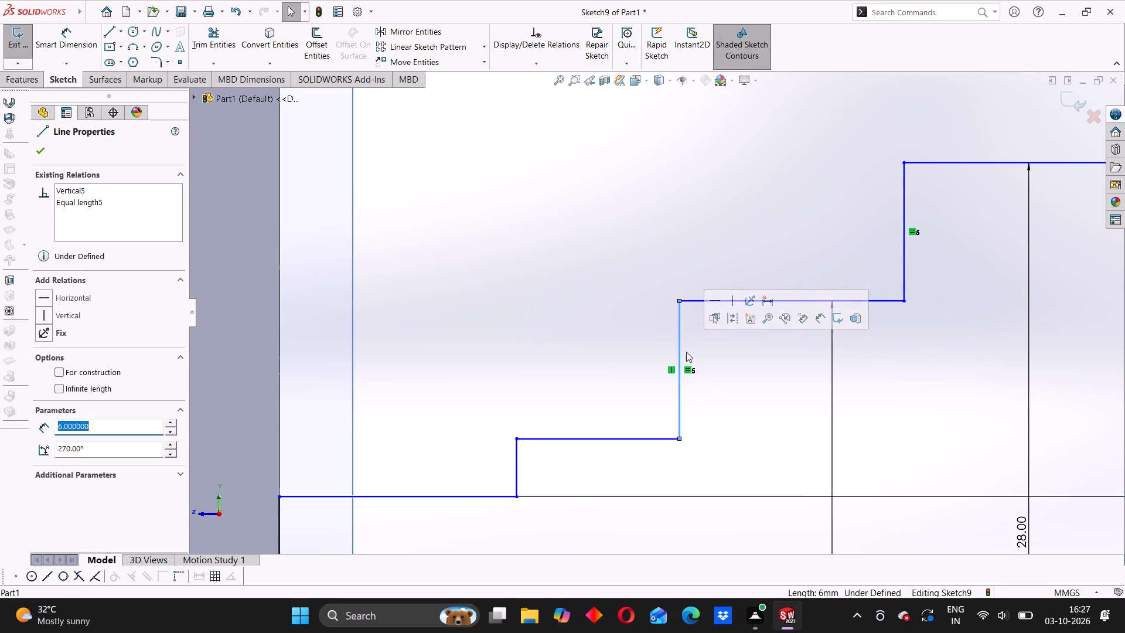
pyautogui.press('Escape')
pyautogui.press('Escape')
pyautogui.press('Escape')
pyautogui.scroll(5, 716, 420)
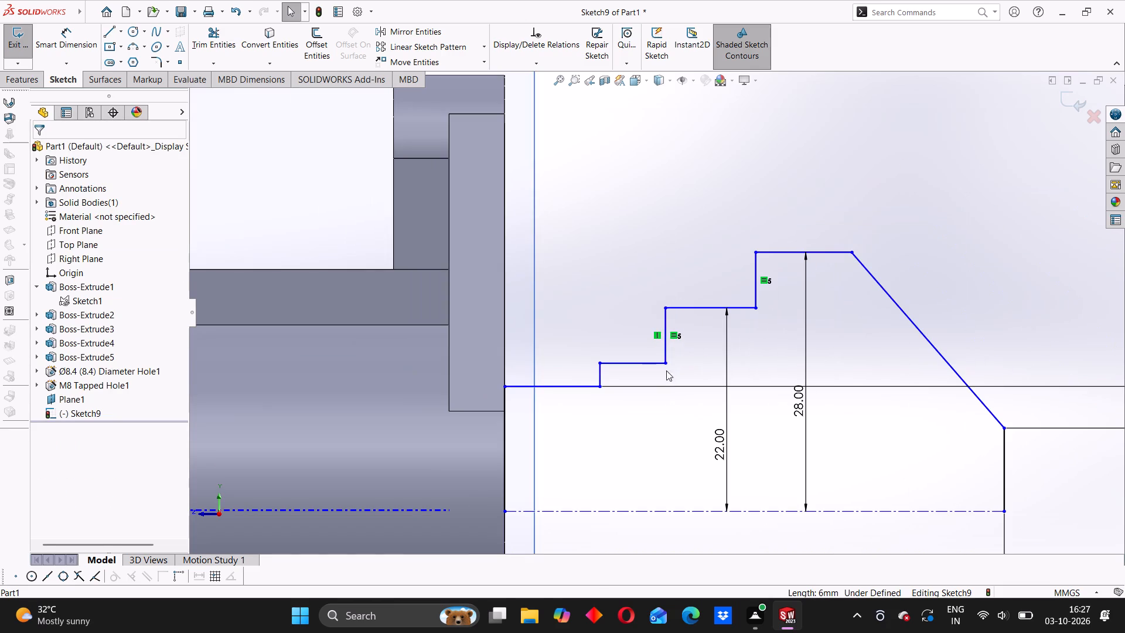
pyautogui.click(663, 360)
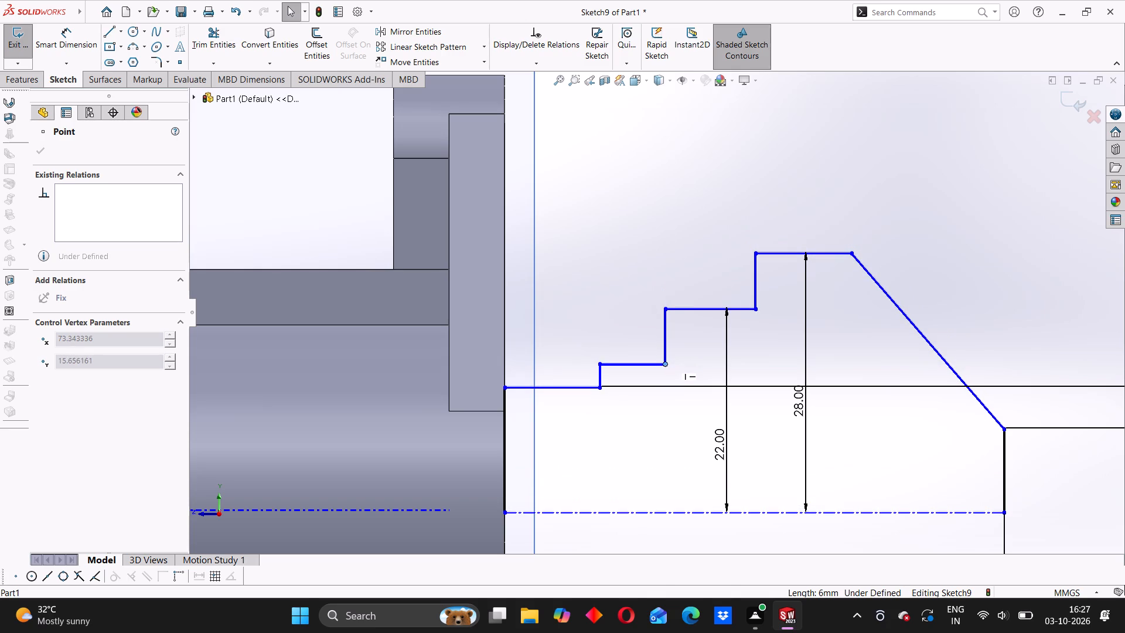
# Delete the stepped profile's lines with their dimensions, including the vertical line at the centerline's far end, keeping the centerline.
pyautogui.scroll(7, 686, 370)
pyautogui.scroll(-4, 667, 335)
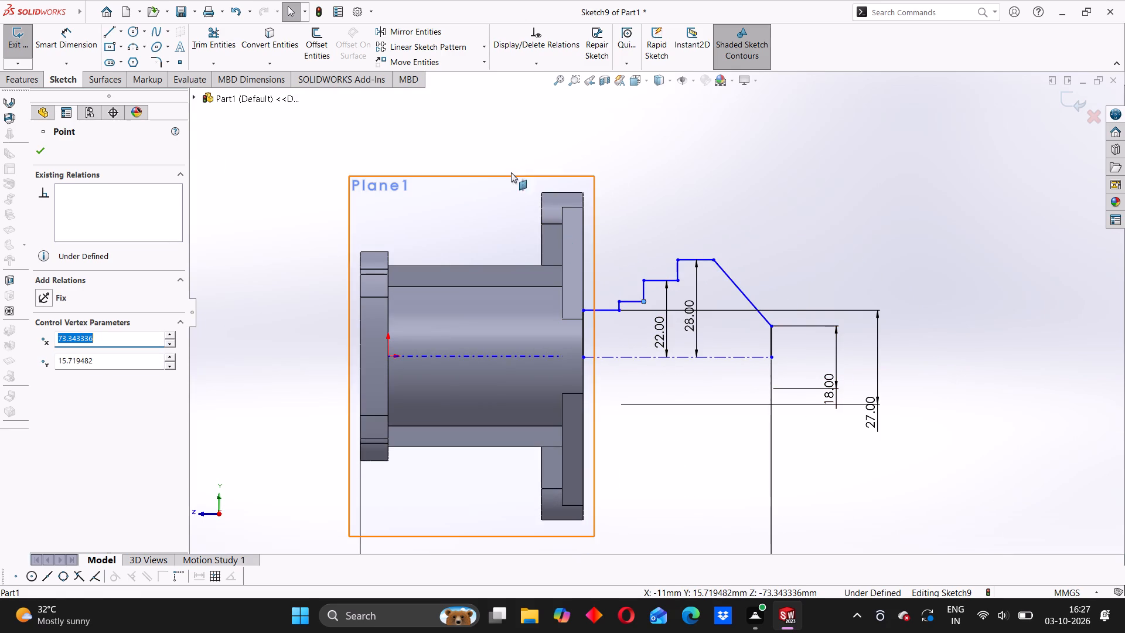
pyautogui.moveTo(497, 138); pyautogui.dragTo(833, 346)
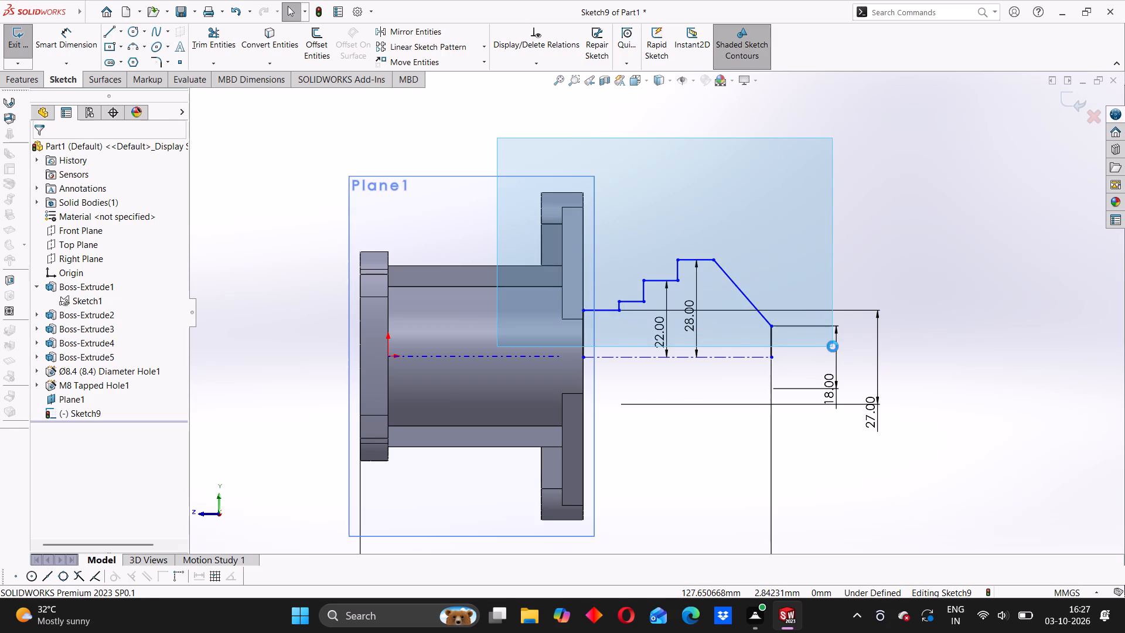
pyautogui.press('Delete')
pyautogui.click(813, 311)
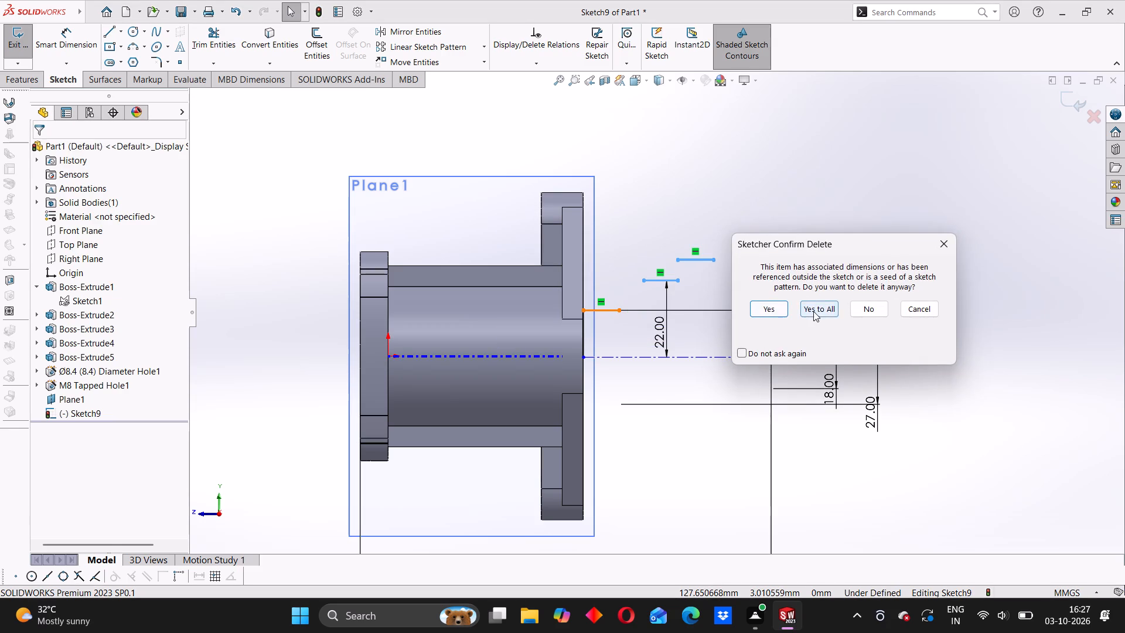
pyautogui.click(771, 334)
pyautogui.press('Delete')
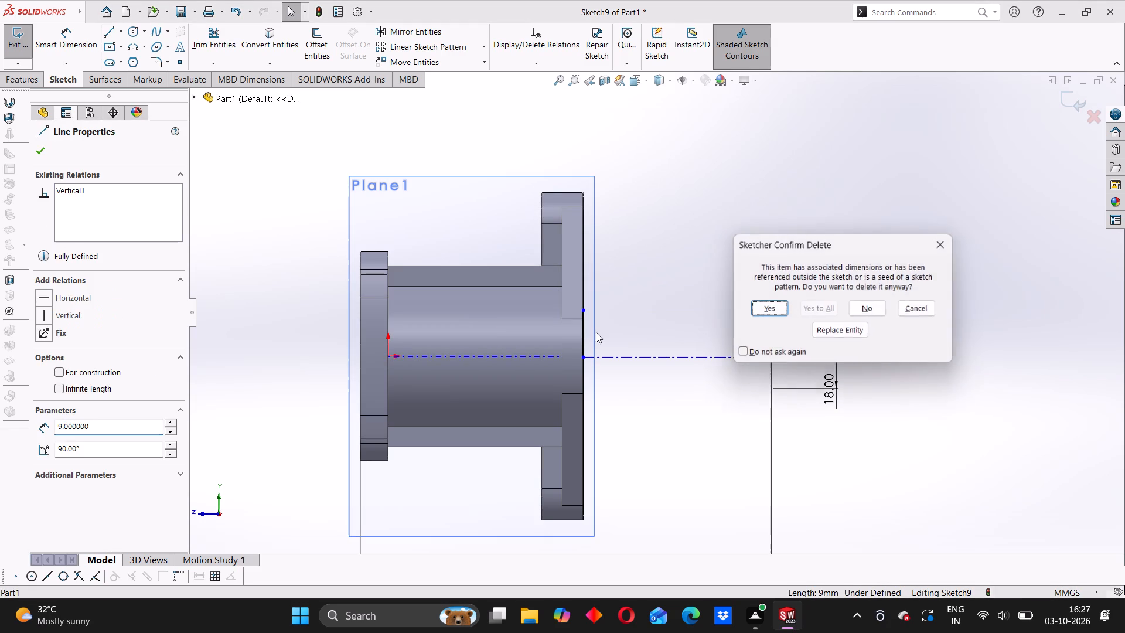
pyautogui.click(768, 306)
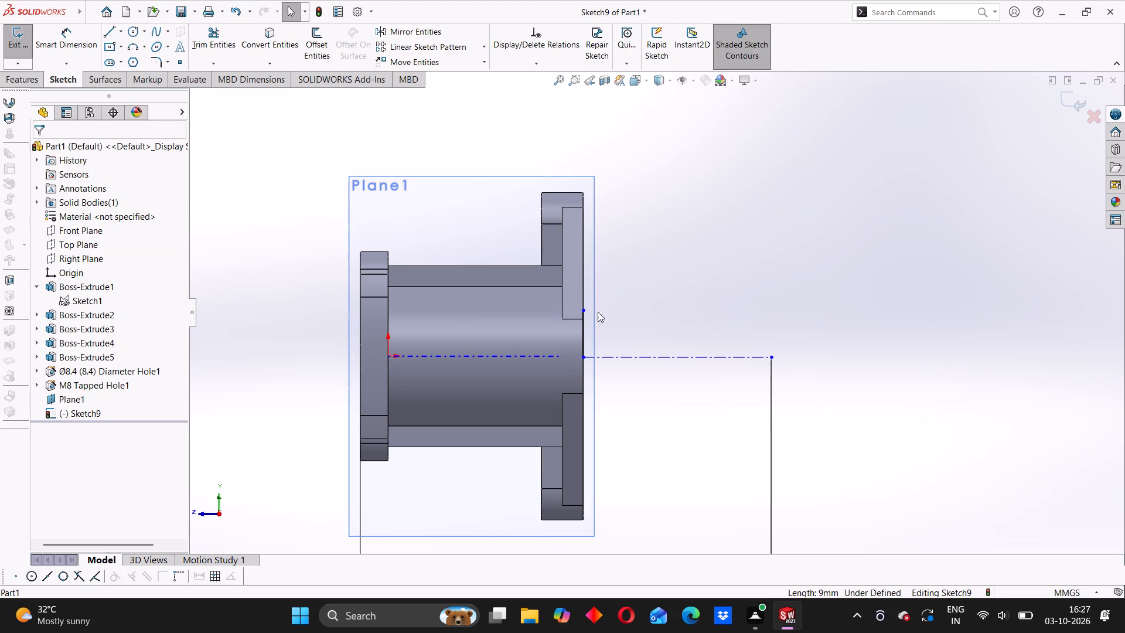
# Sketch a profile from the centerline's far end to the flange face: vertical, slope, about 16 mm flat, about 9 mm wide notch, small step and vertical.
pyautogui.click(105, 33)
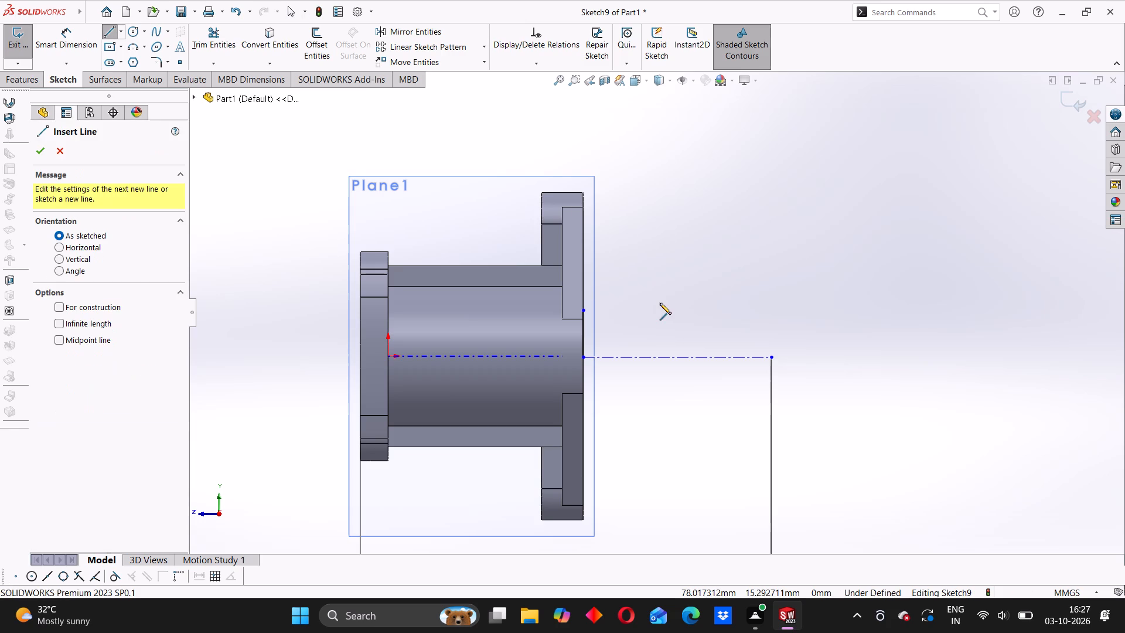
pyautogui.click(773, 360)
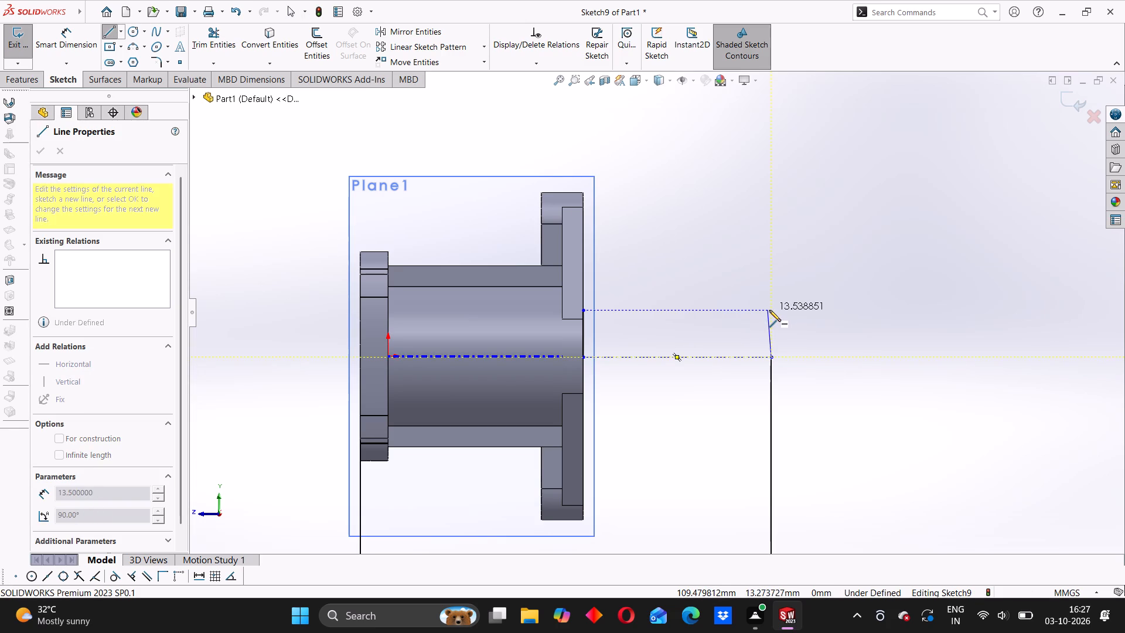
pyautogui.click(769, 312)
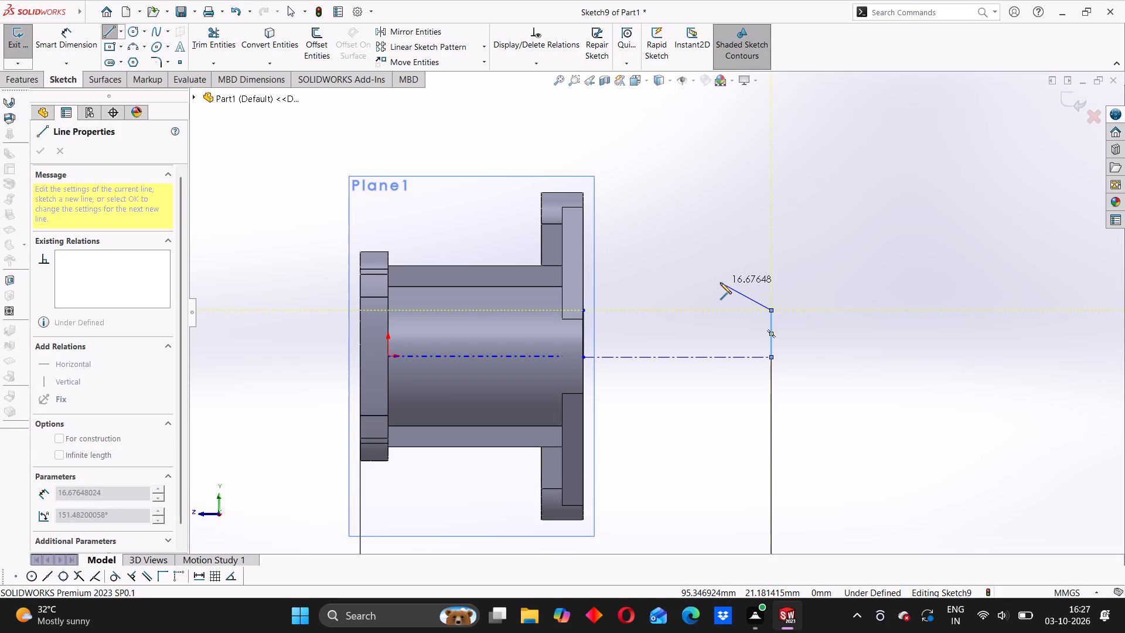
pyautogui.click(720, 283)
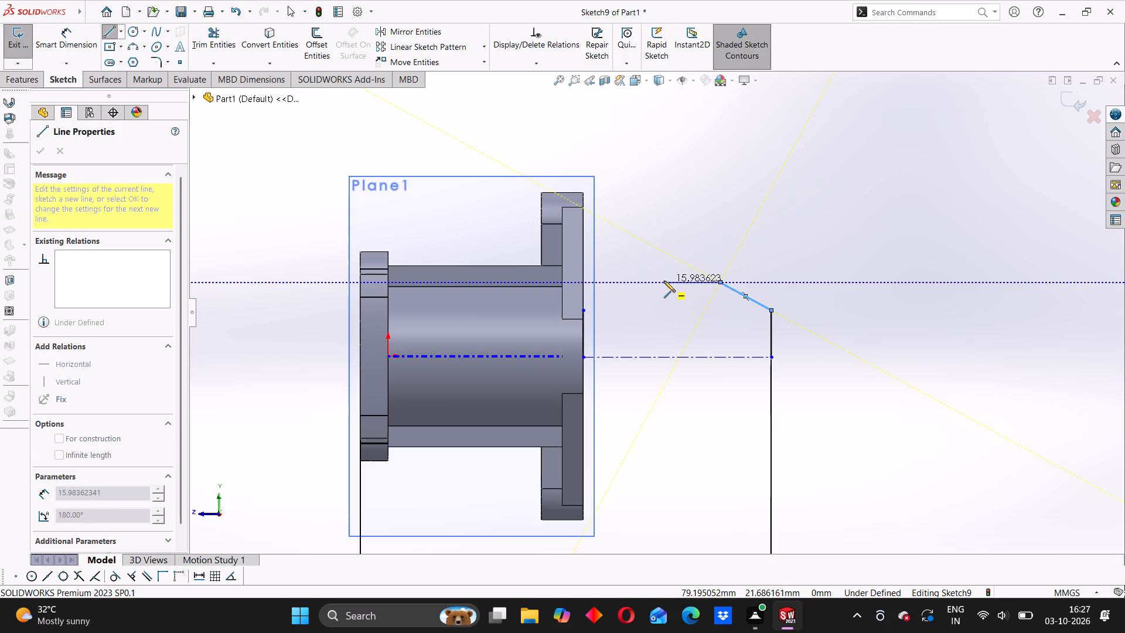
pyautogui.click(664, 281)
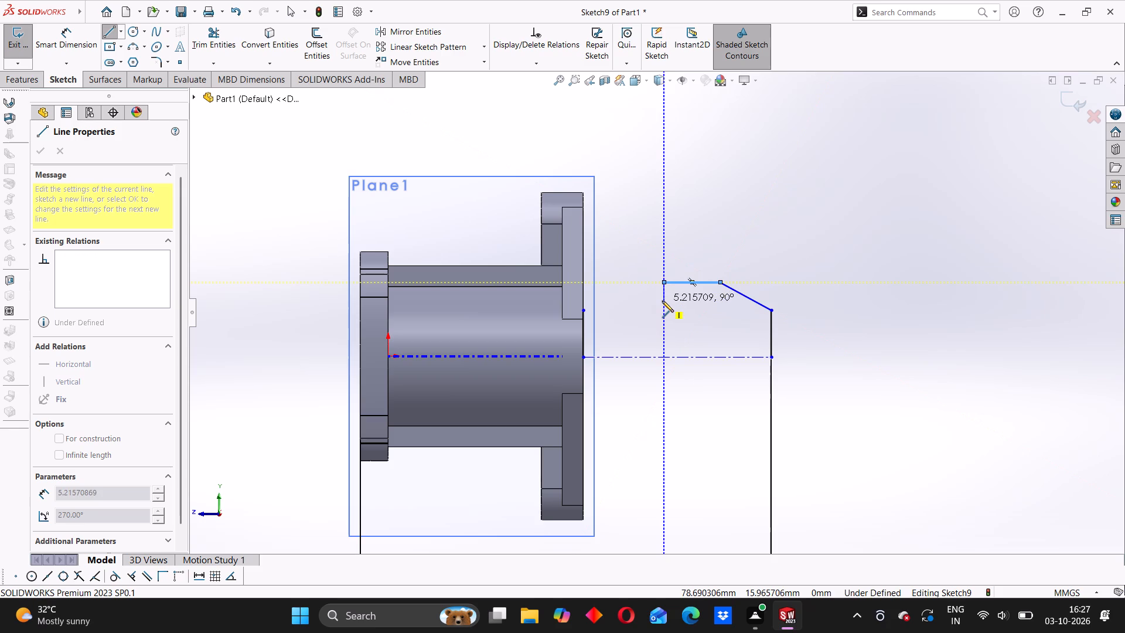
pyautogui.click(662, 297)
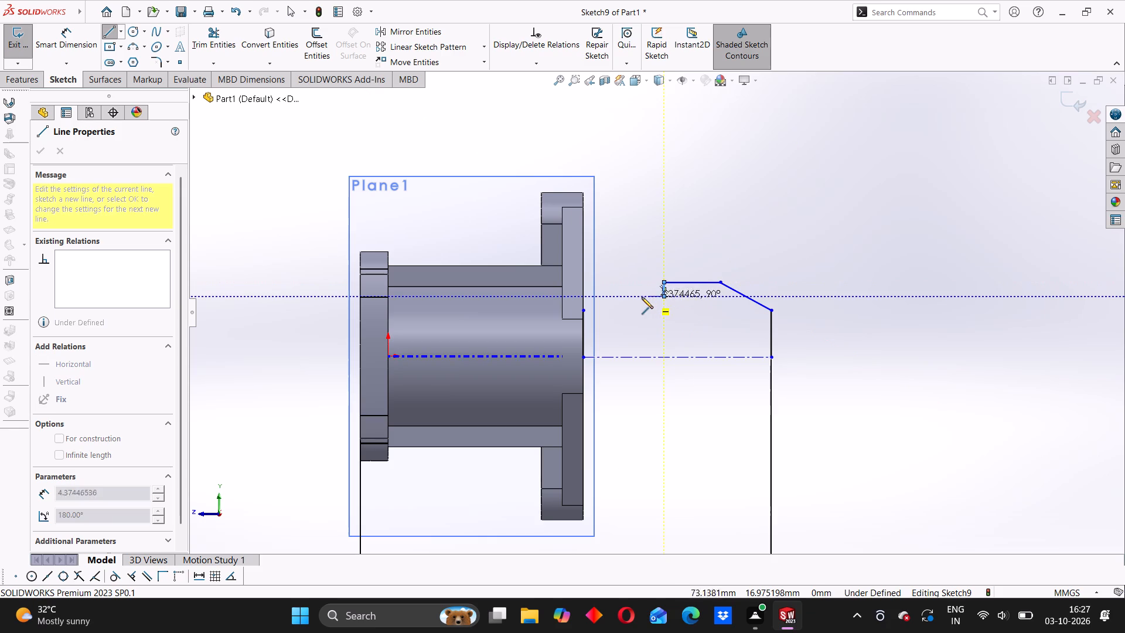
pyautogui.click(632, 297)
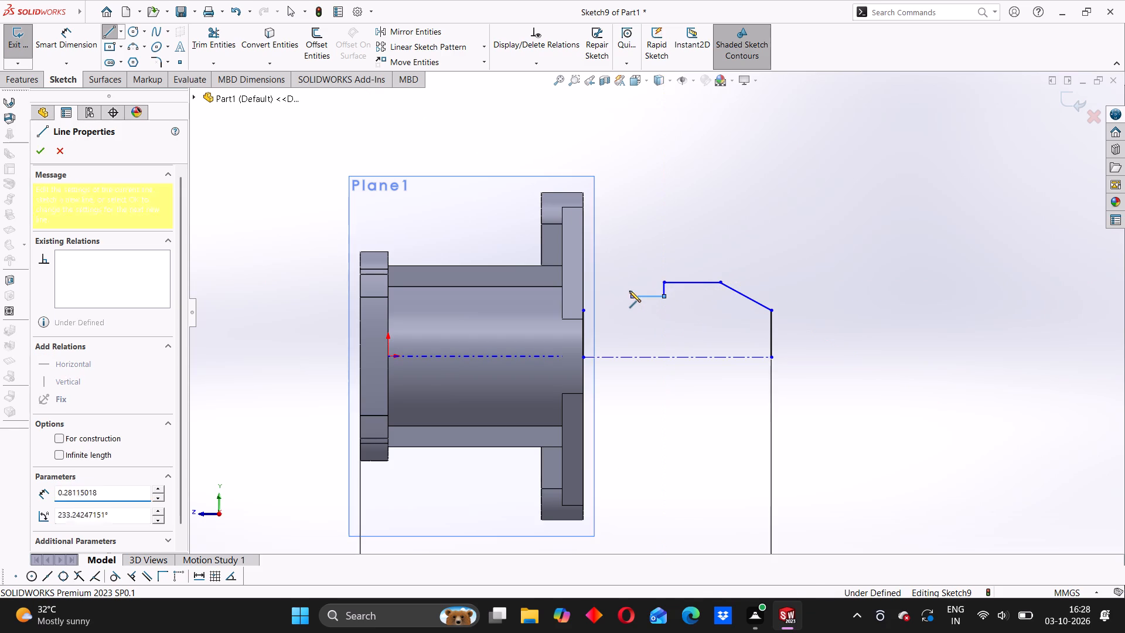
pyautogui.click(629, 283)
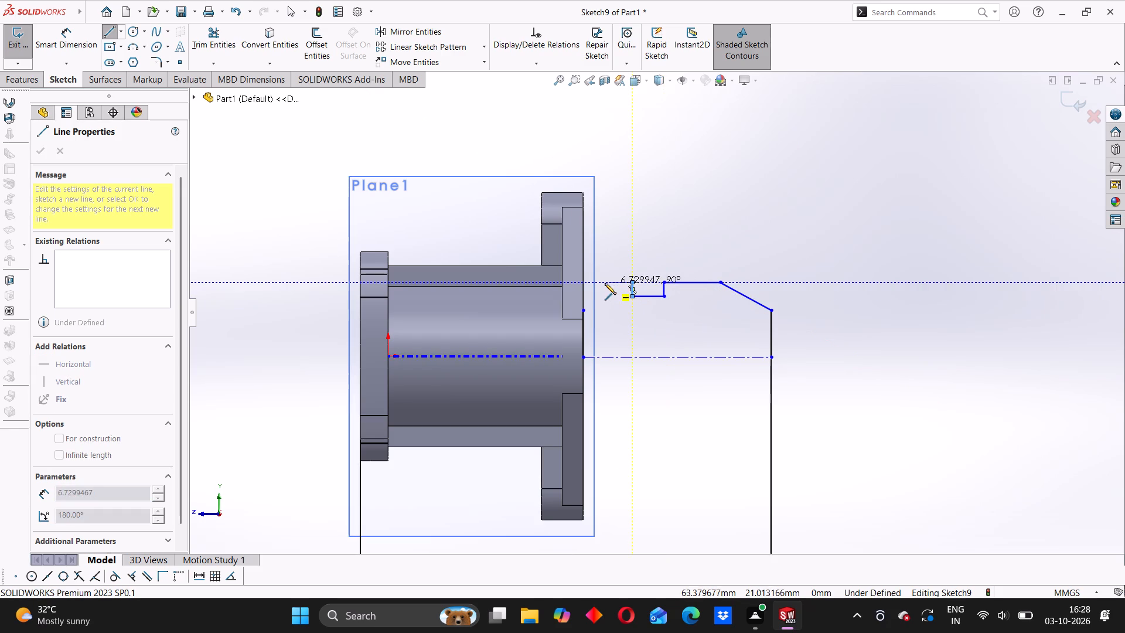
pyautogui.click(596, 283)
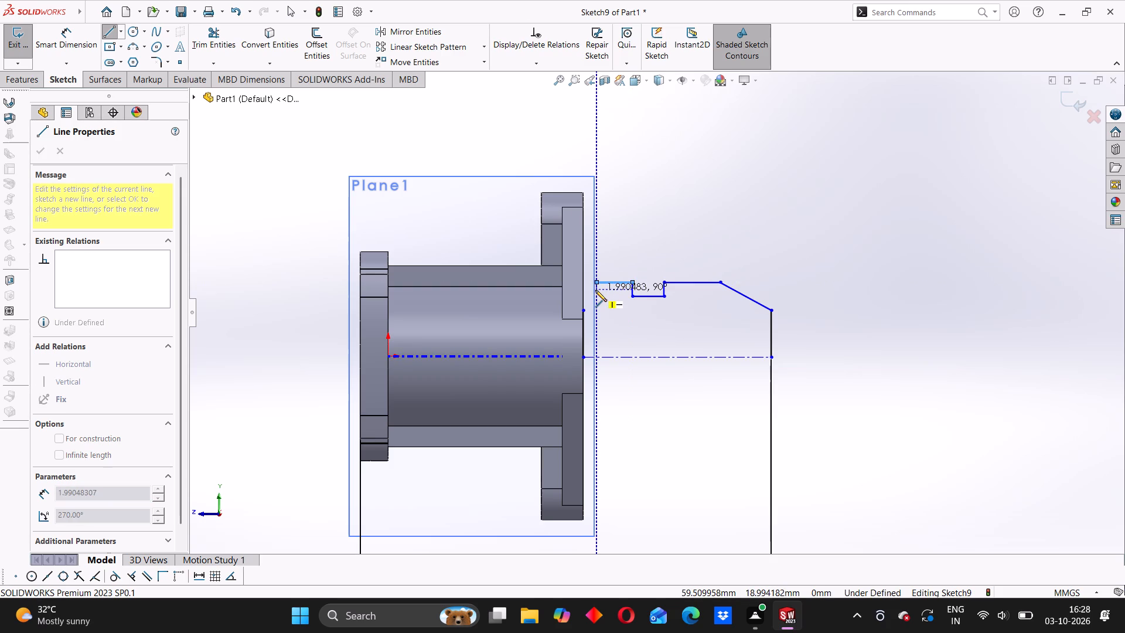
pyautogui.click(595, 290)
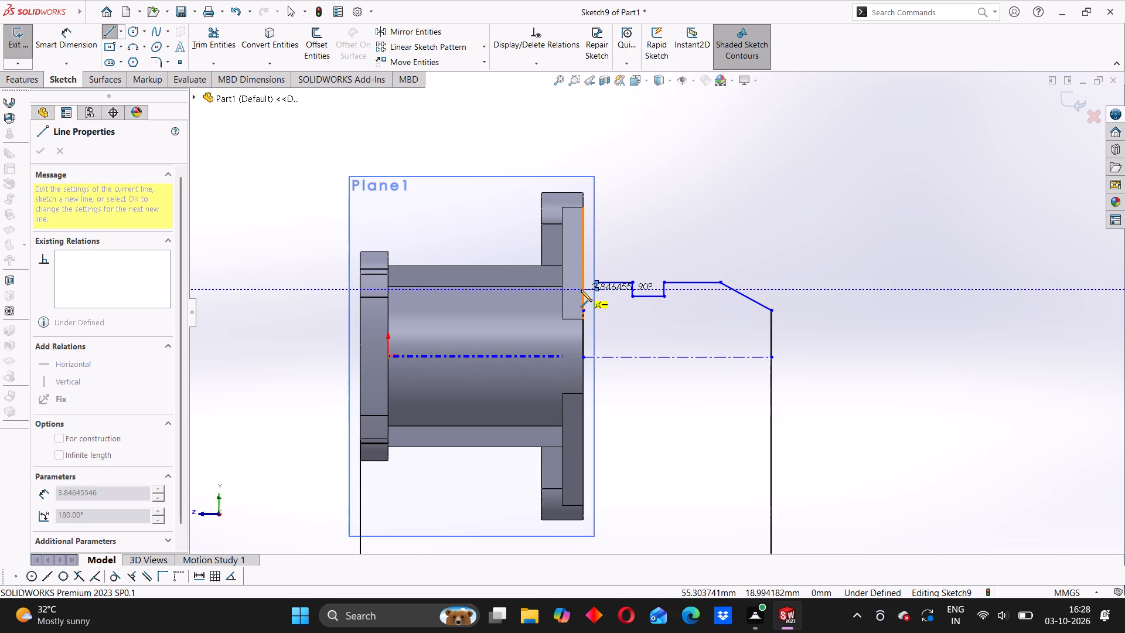
pyautogui.click(581, 290)
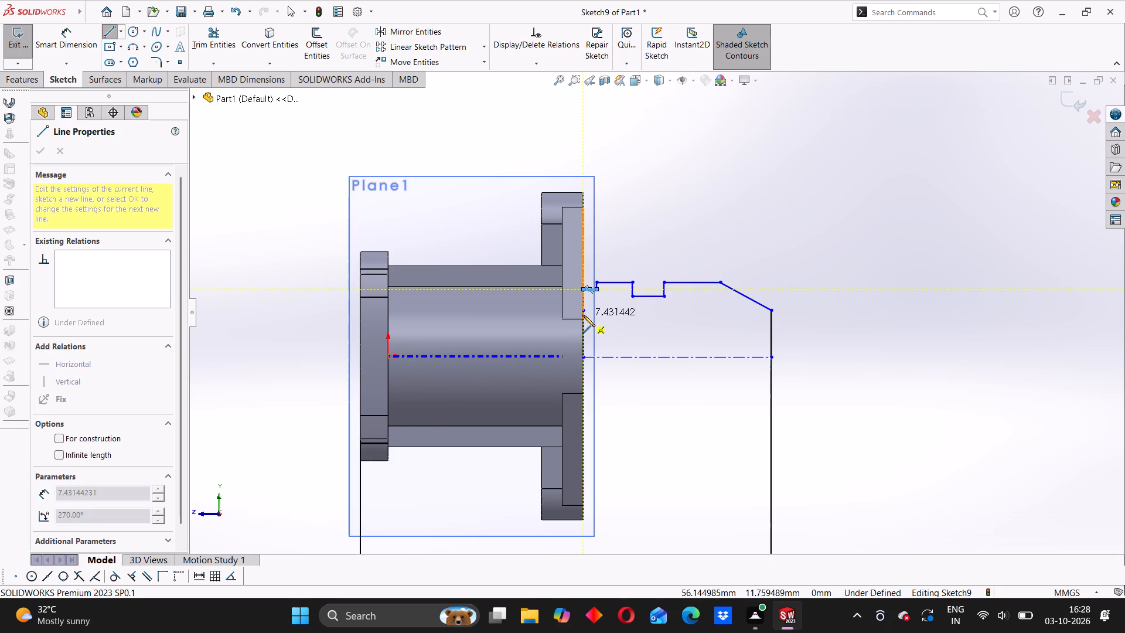
pyautogui.click(584, 310)
pyautogui.rightClick(676, 188)
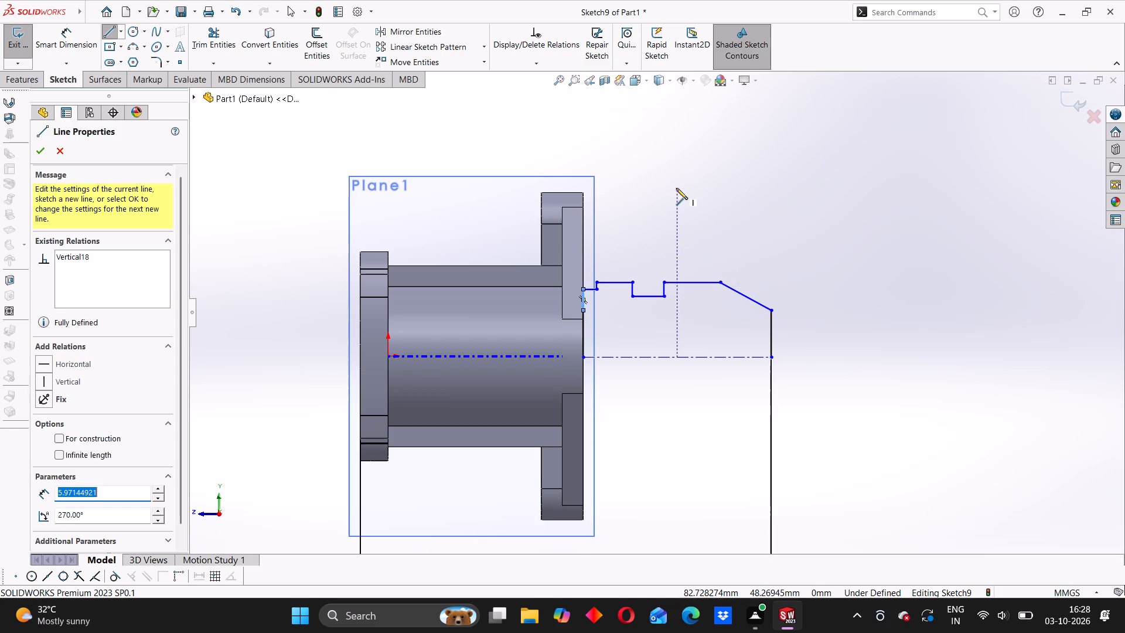
pyautogui.click(684, 198)
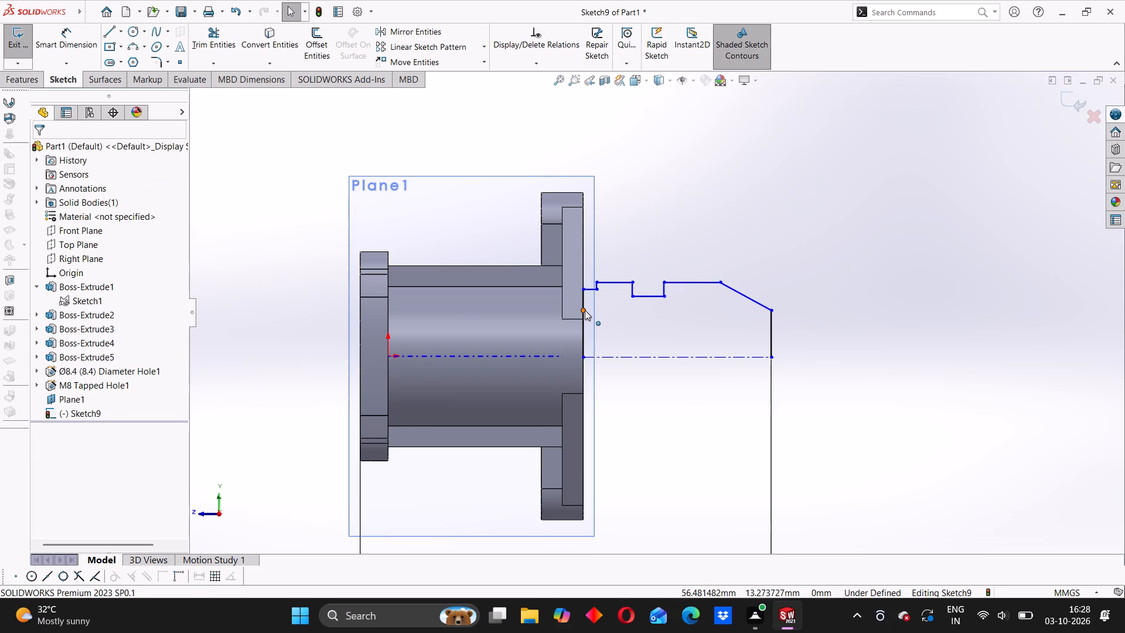
# Delete the two vertical sketch lines along the flange face, between the profile's small step and the centerline.
pyautogui.click(585, 310)
pyautogui.press('Delete')
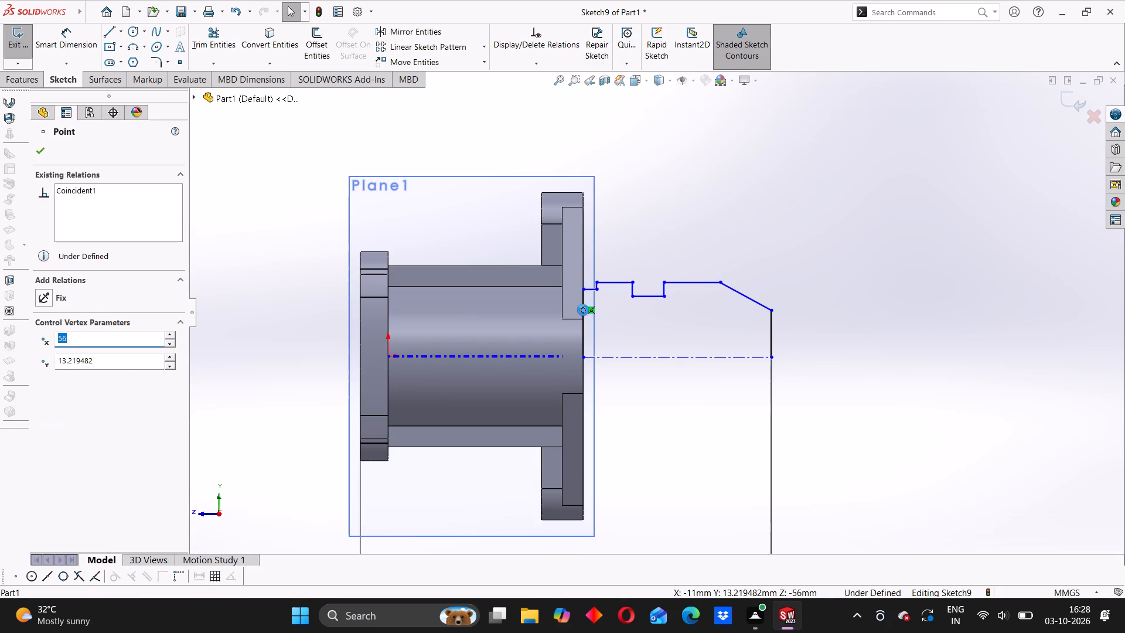
pyautogui.click(641, 310)
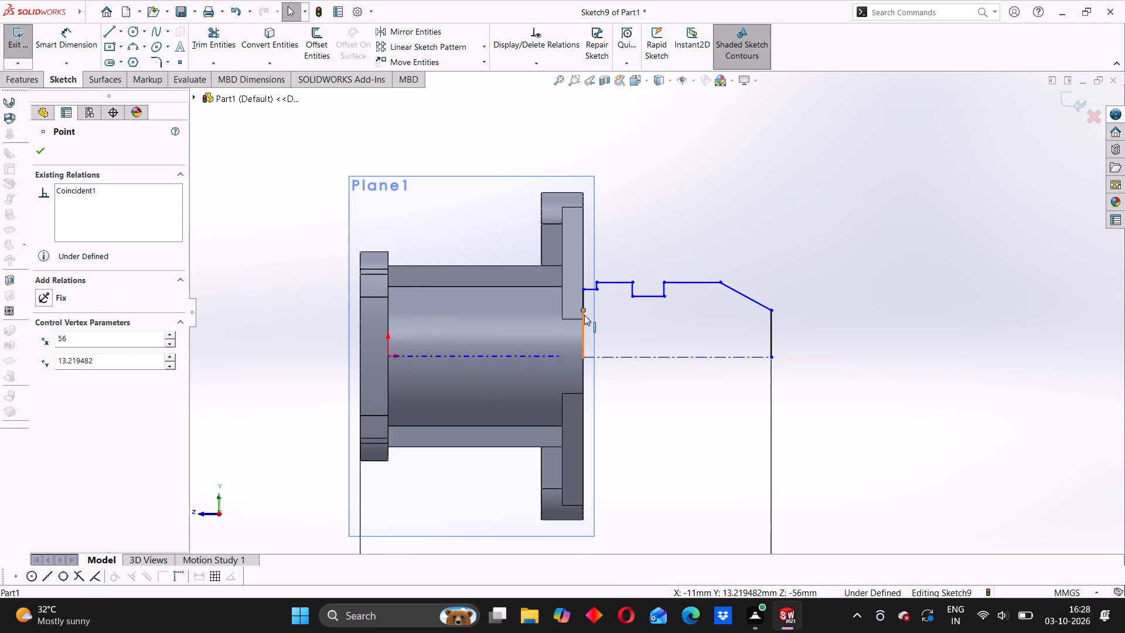
pyautogui.scroll(-4, 585, 304)
pyautogui.click(600, 332)
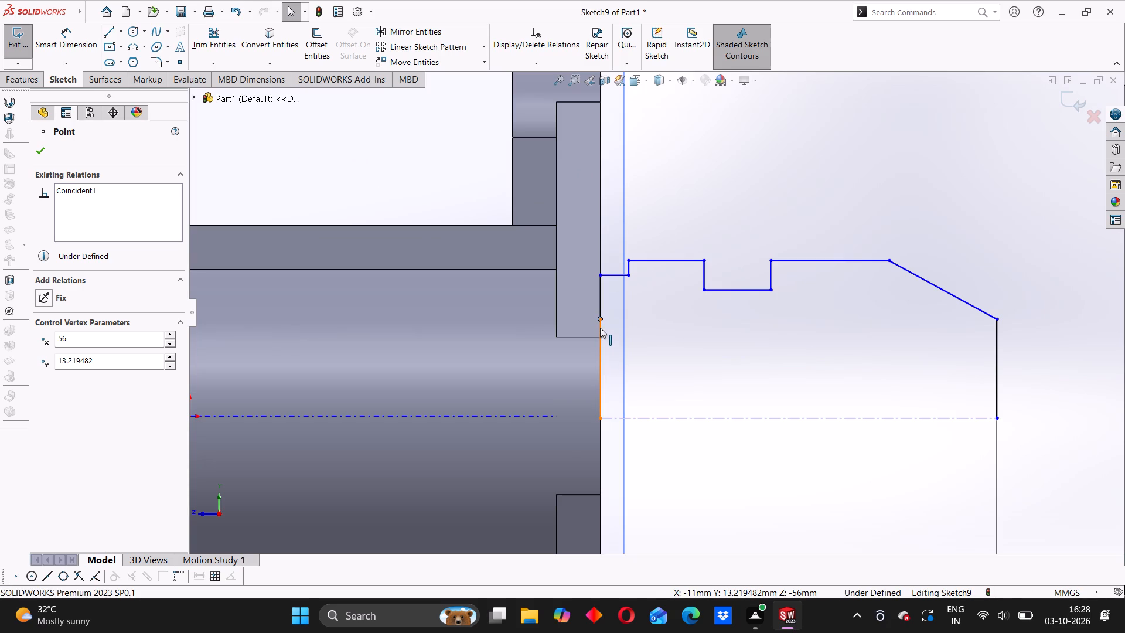
pyautogui.press('Delete')
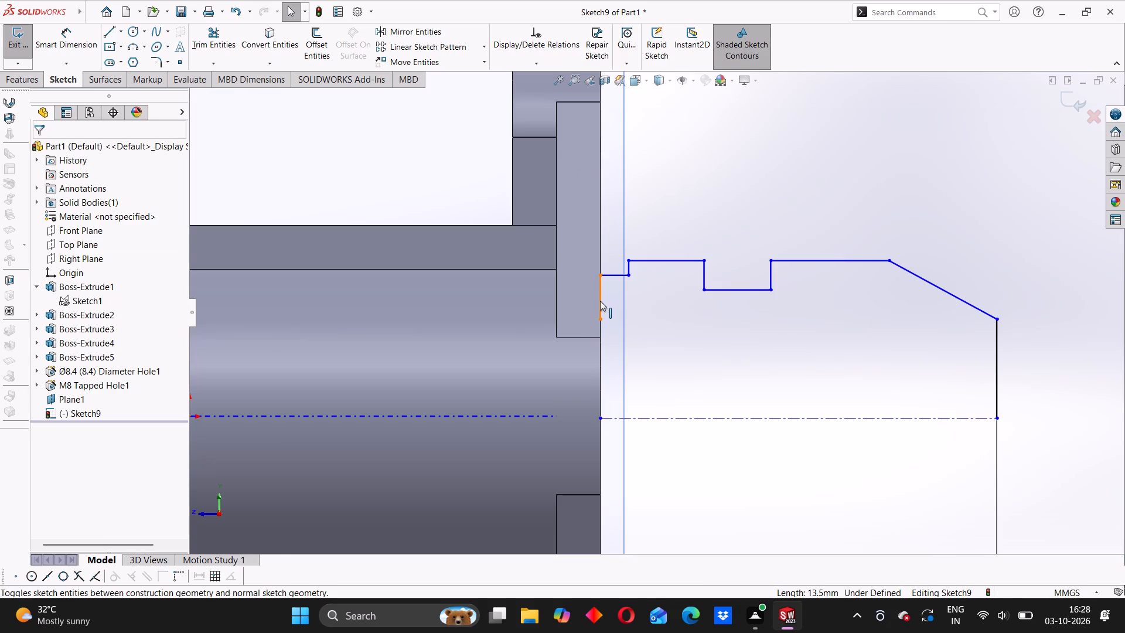
pyautogui.click(600, 301)
pyautogui.press('Delete')
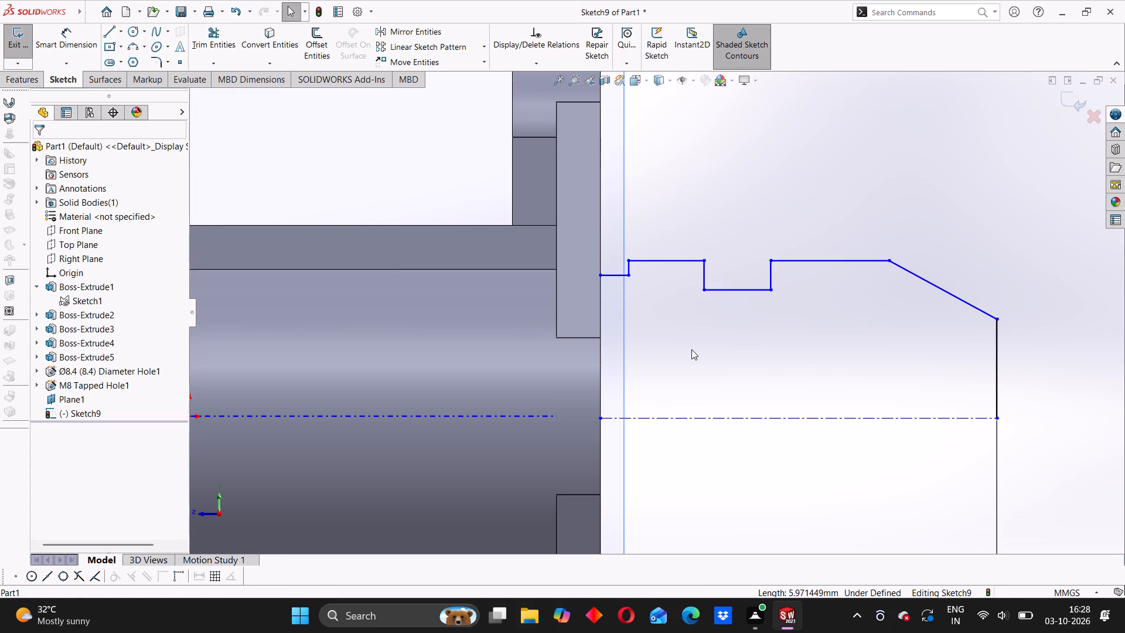
# Dimension the horizontal line next to the slope to the centerline as a 28 mm doubled-distance (diameter) dimension.
pyautogui.scroll(5, 691, 349)
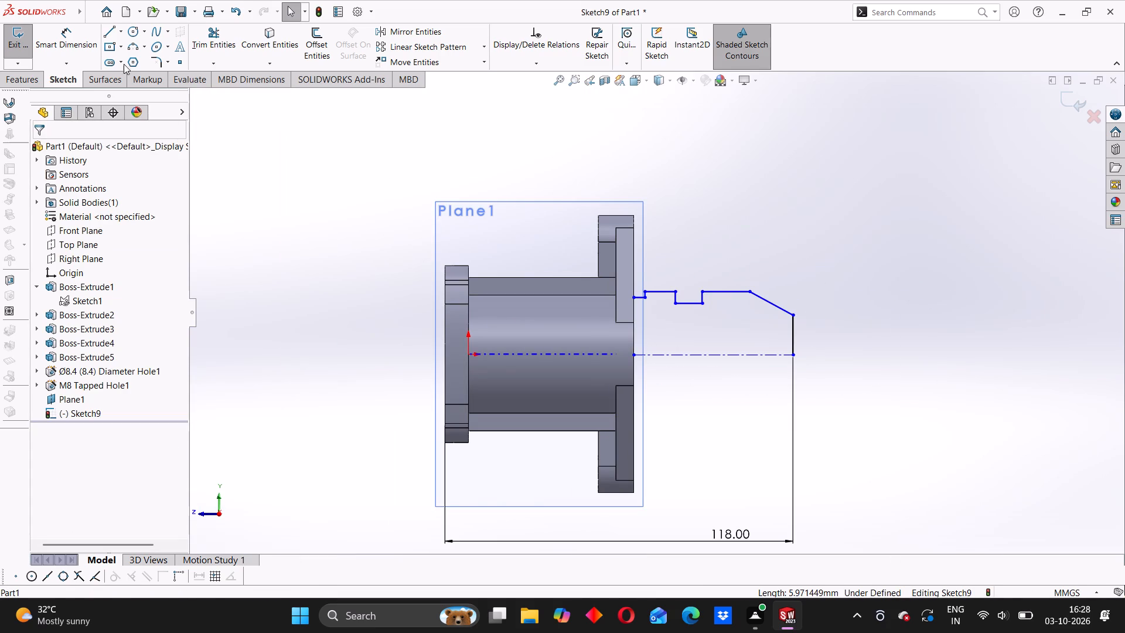
pyautogui.click(66, 45)
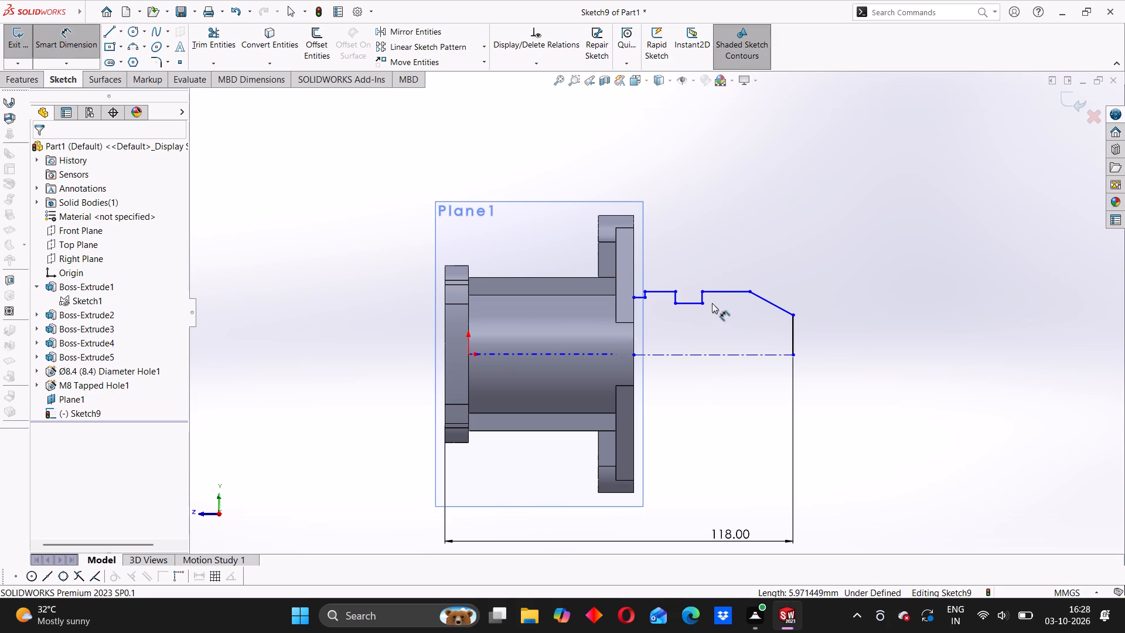
pyautogui.click(725, 293)
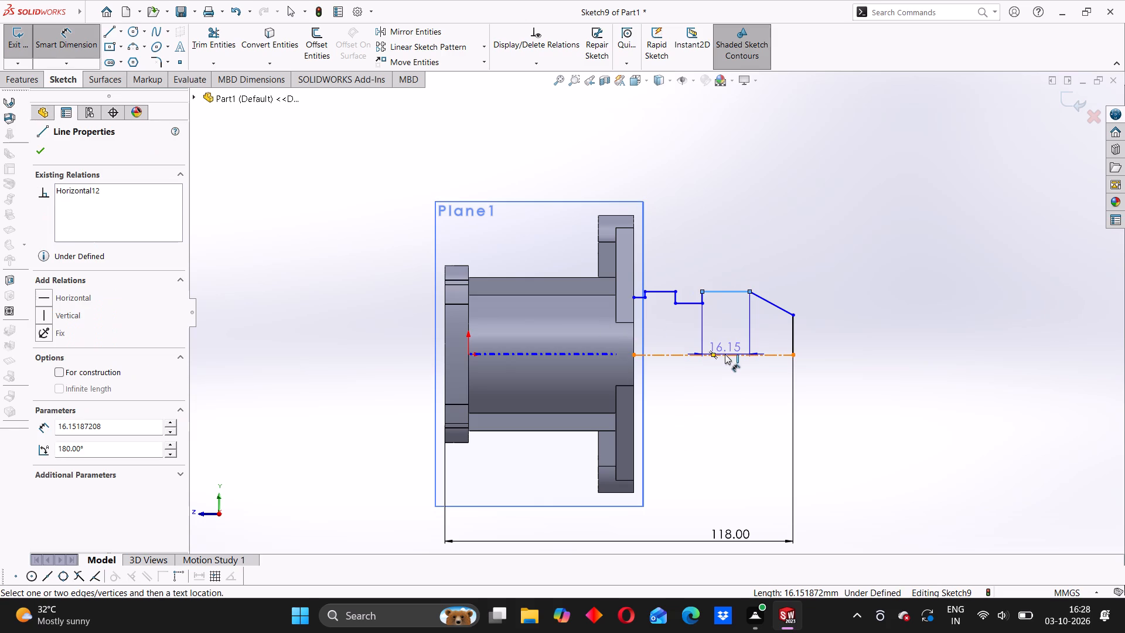
pyautogui.press('Escape')
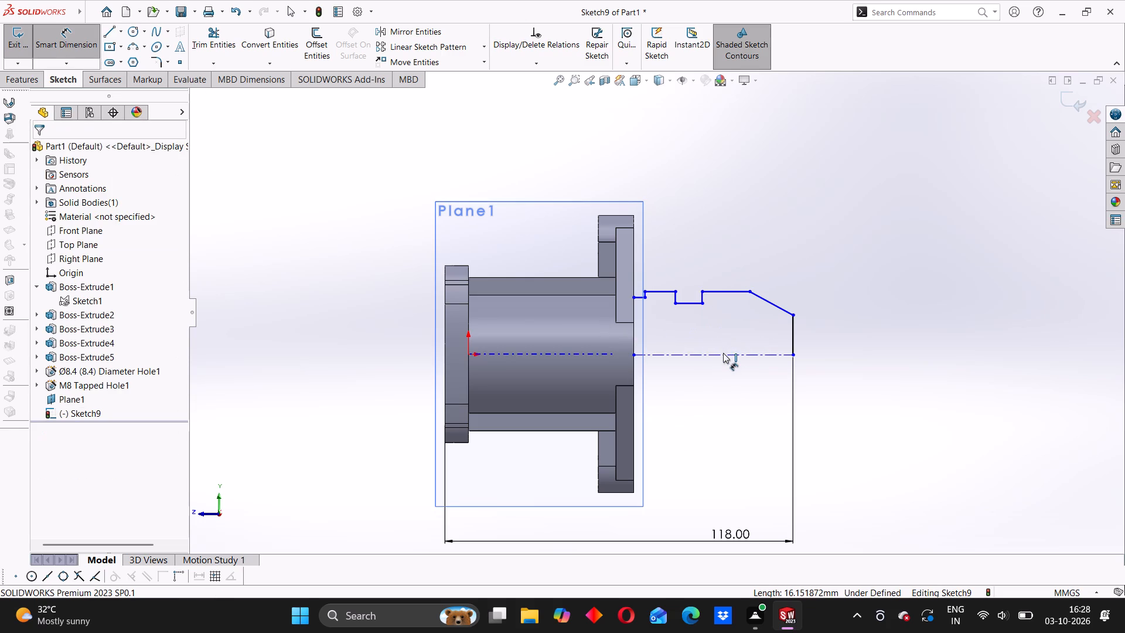
pyautogui.click(723, 353)
pyautogui.click(725, 292)
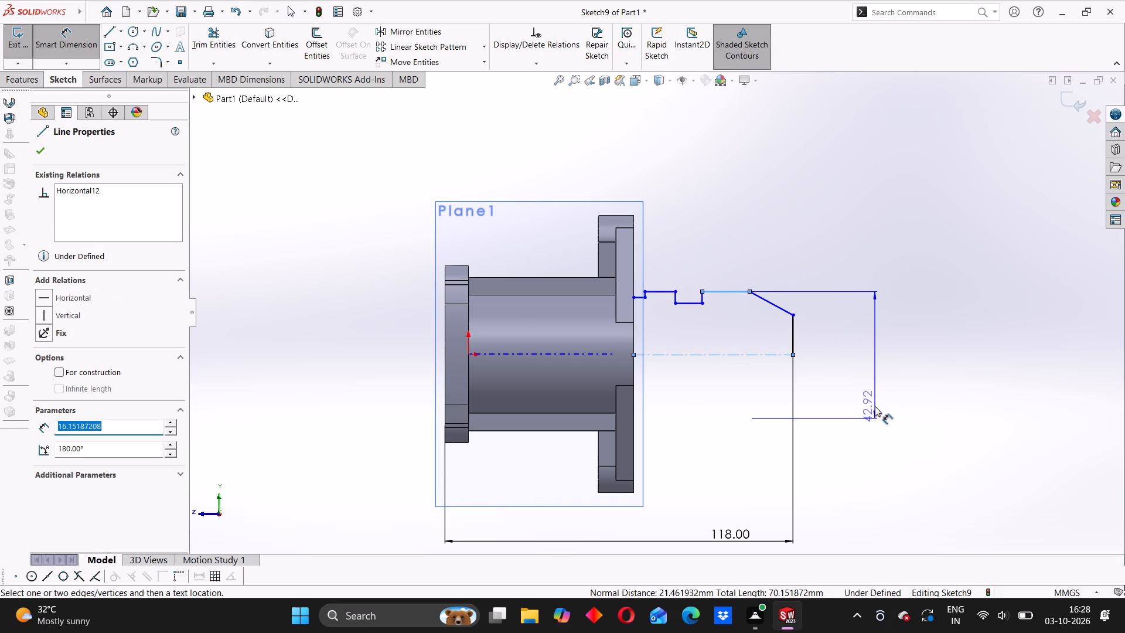
pyautogui.click(875, 406)
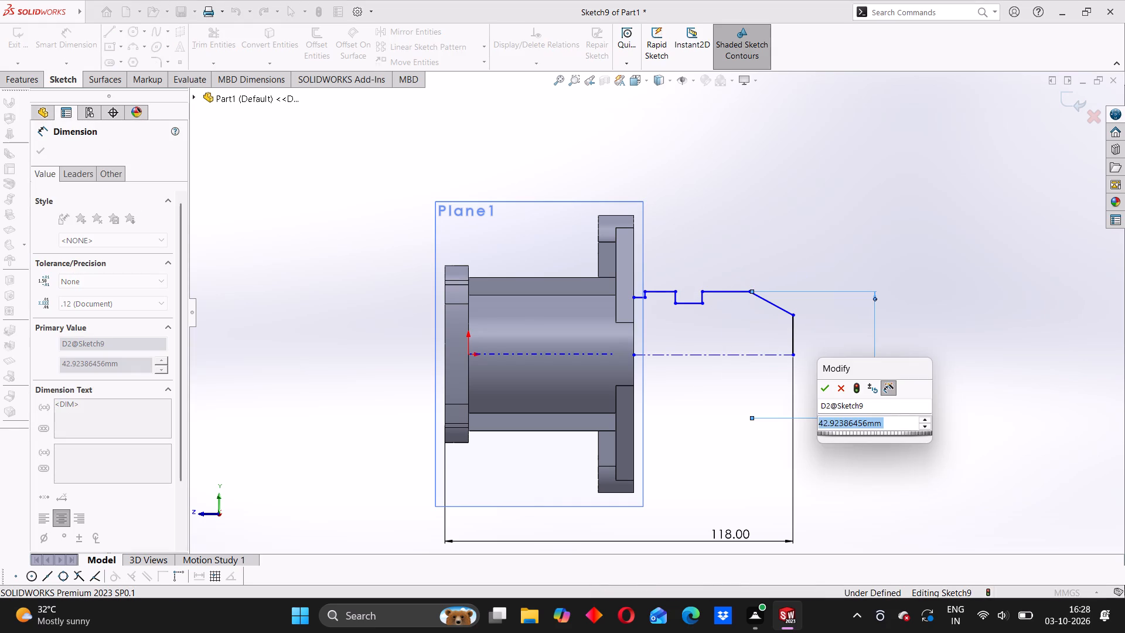
pyautogui.write('28')
pyautogui.press('Return')
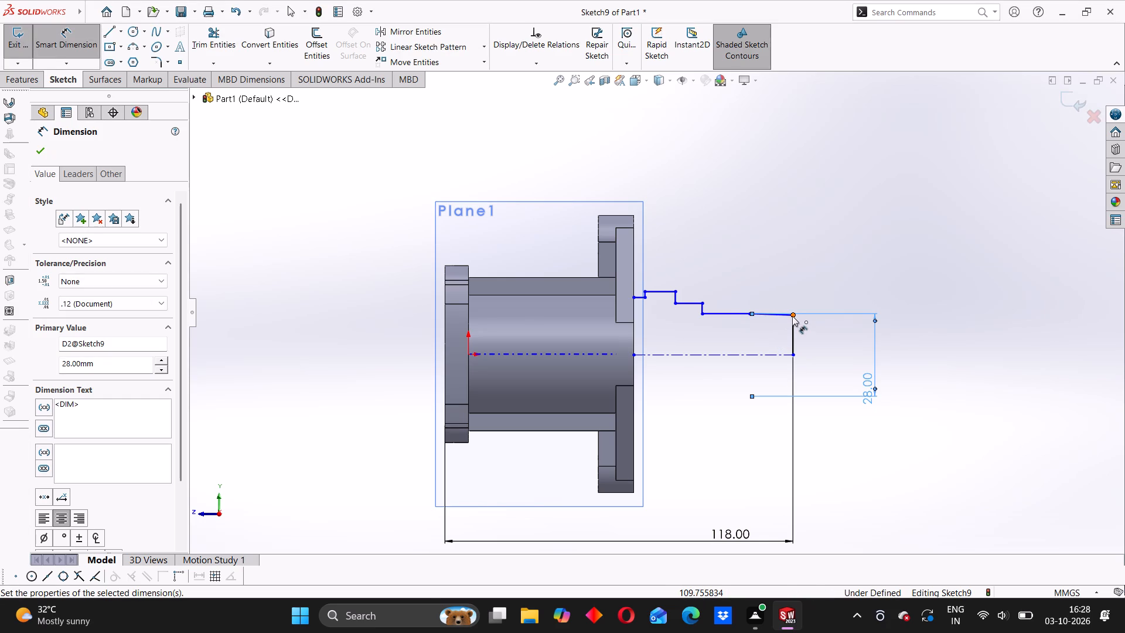
# Dimension the slope's outer endpoint at the profile's far end to the centerline as an 18 mm doubled-distance dimension.
pyautogui.click(765, 355)
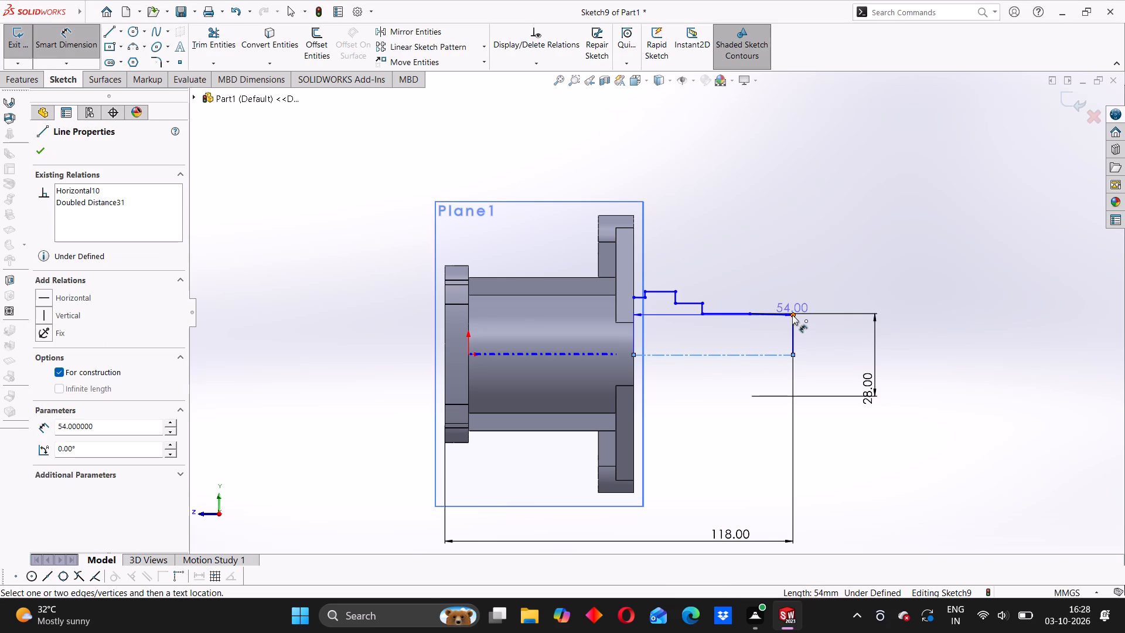
pyautogui.click(792, 315)
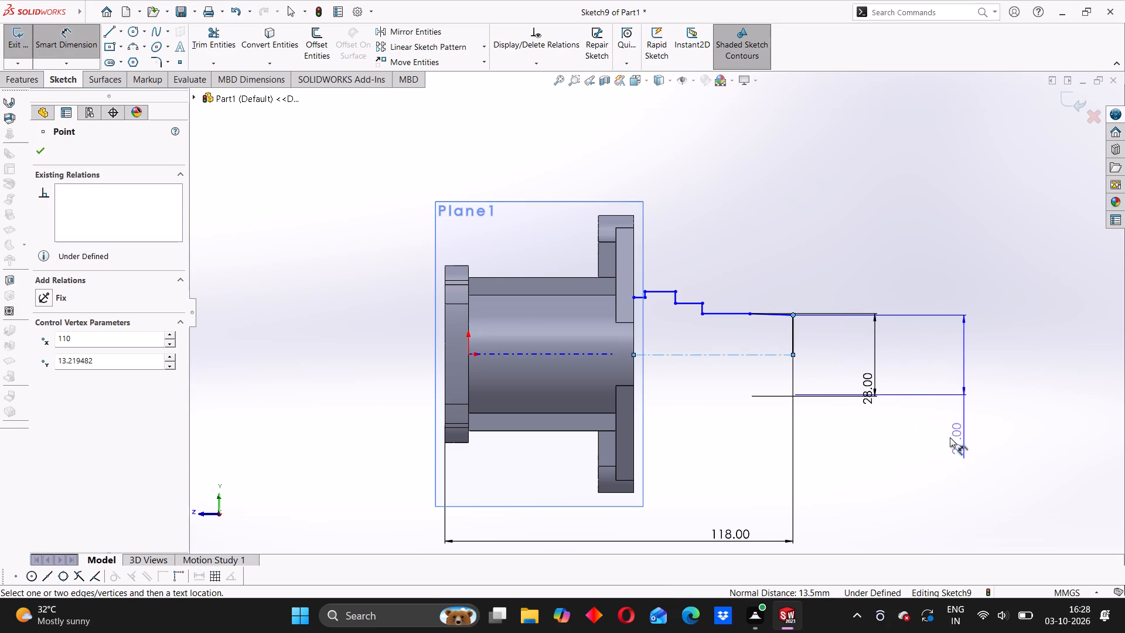
pyautogui.click(940, 384)
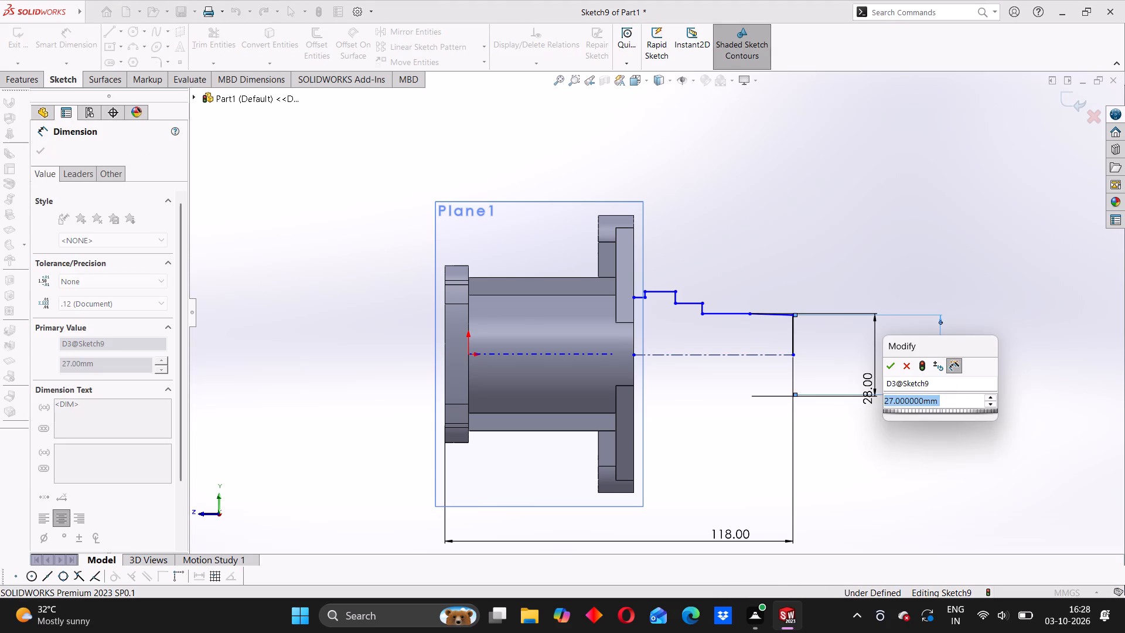
pyautogui.write('18')
pyautogui.press('Return')
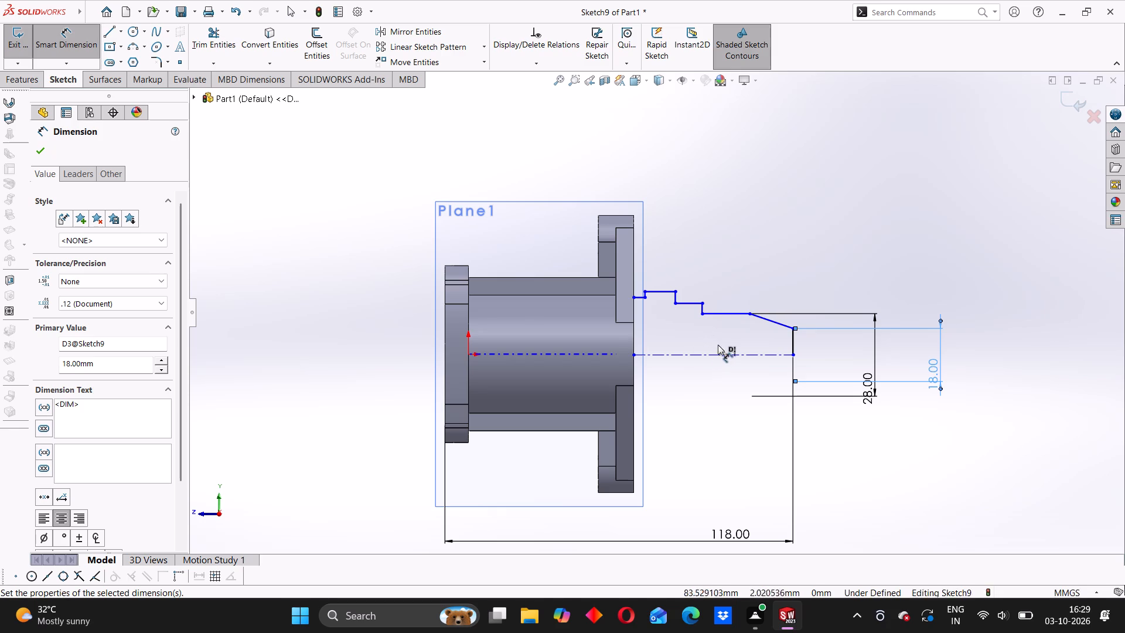
# Dimension the notch floor to the centerline as a 22 mm doubled-distance dimension.
pyautogui.click(685, 355)
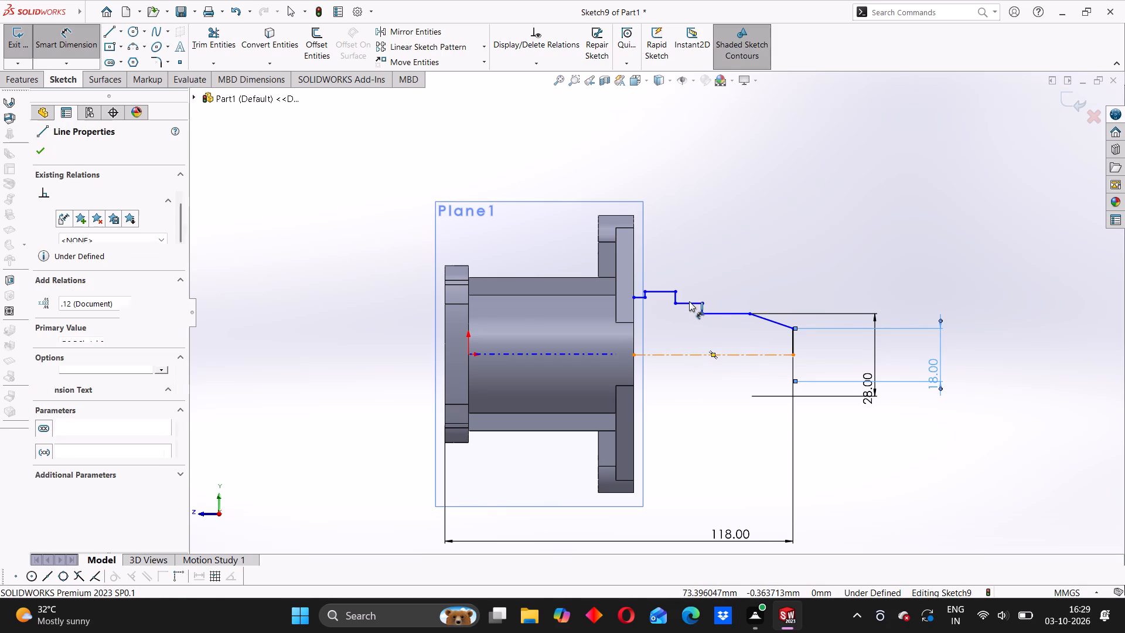
pyautogui.click(693, 301)
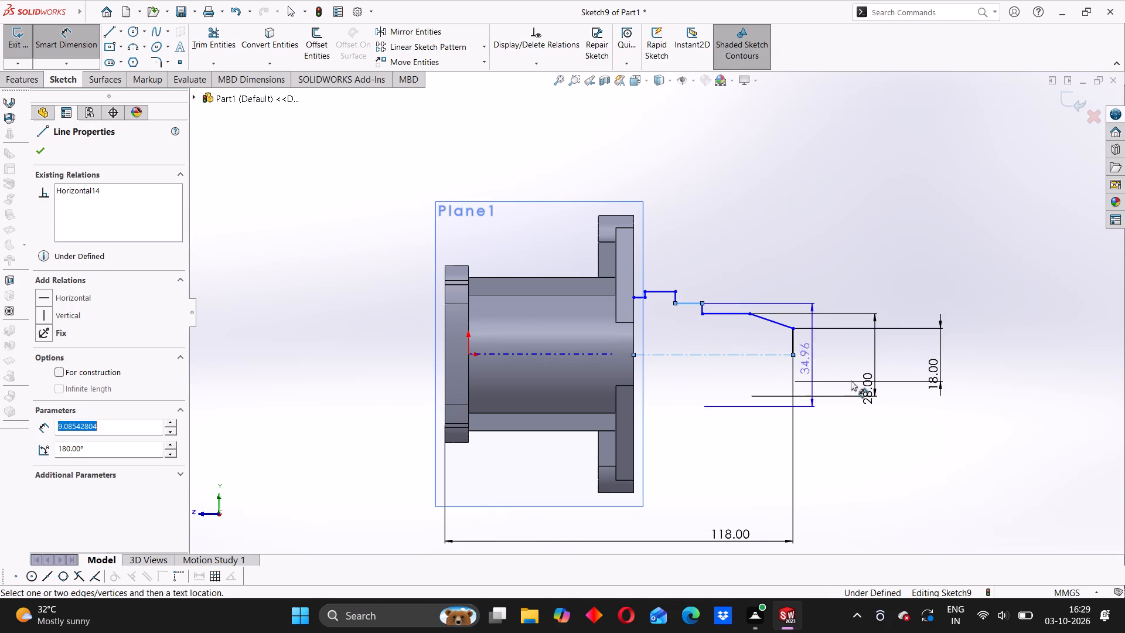
pyautogui.click(986, 399)
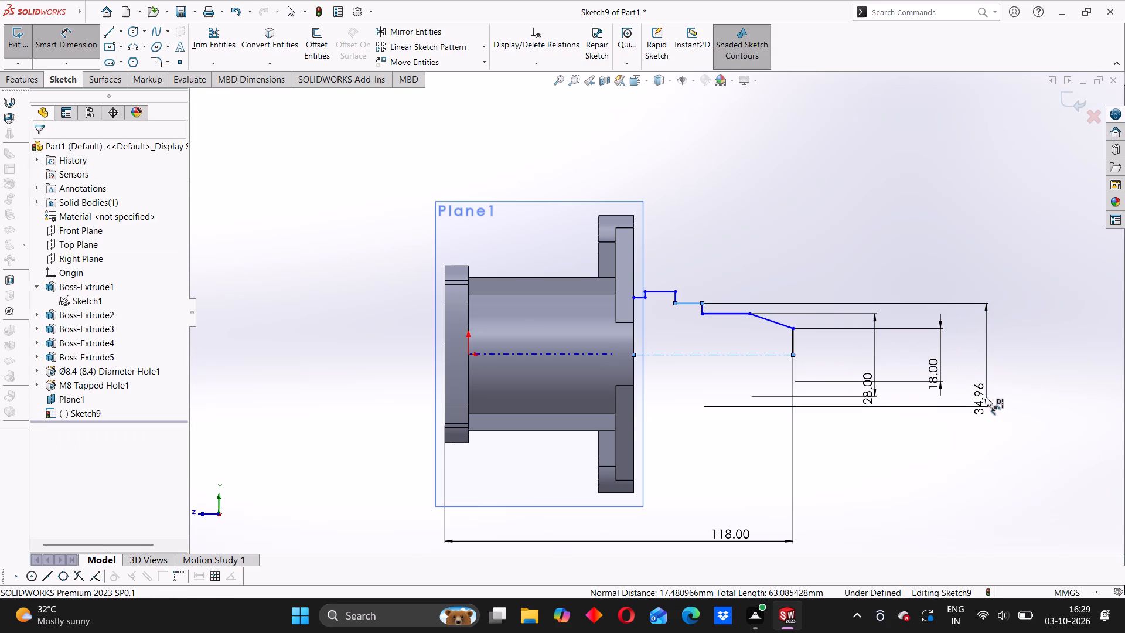
pyautogui.write('22')
pyautogui.press('Return')
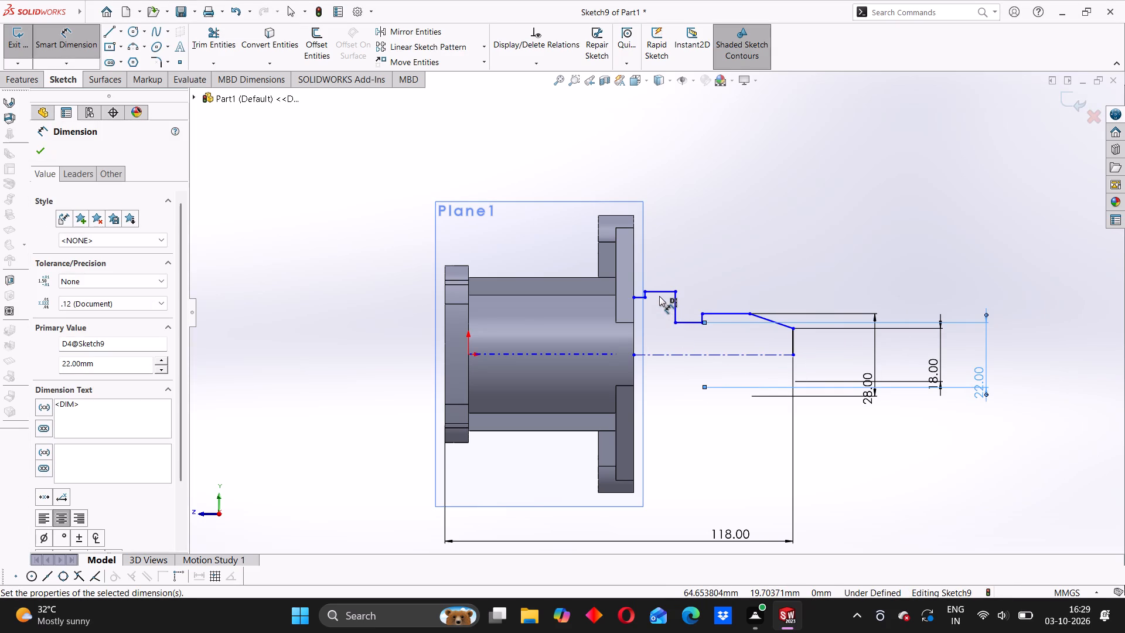
# Dimension the lower corner of the small step beside the flange to the centerline as a 27 mm doubled-distance dimension.
pyautogui.scroll(-1, 651, 297)
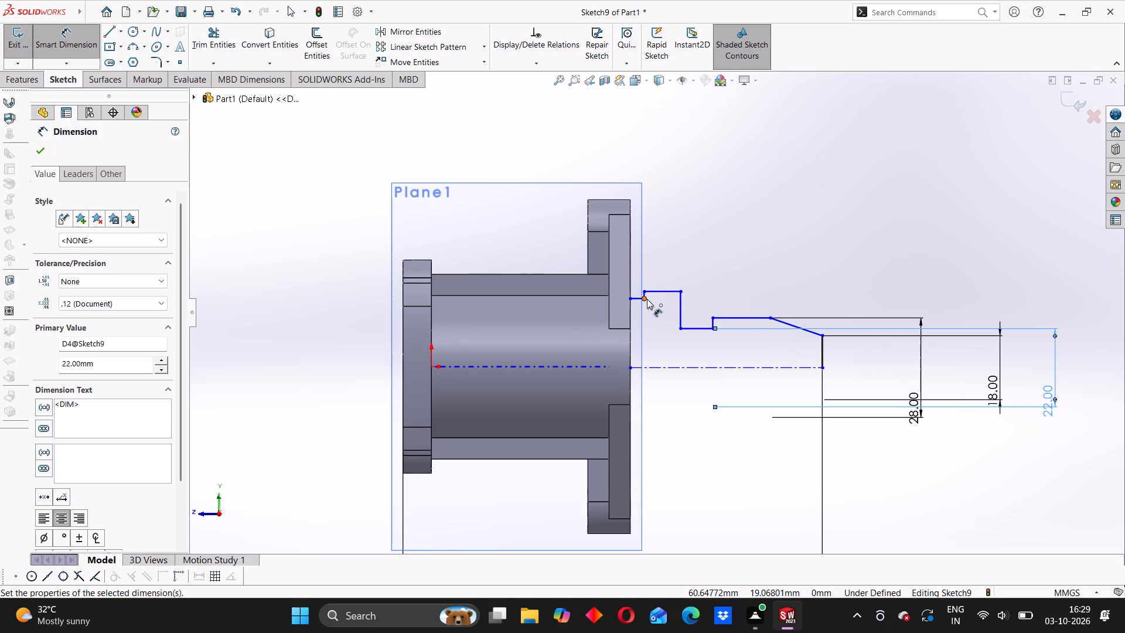
pyautogui.click(646, 299)
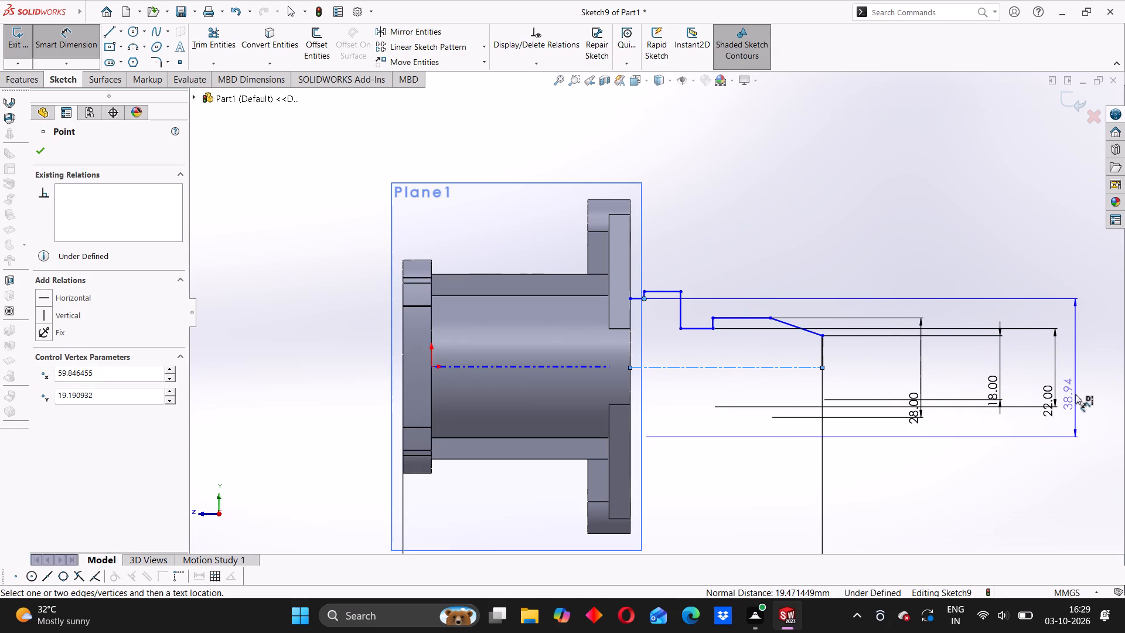
pyautogui.click(1075, 393)
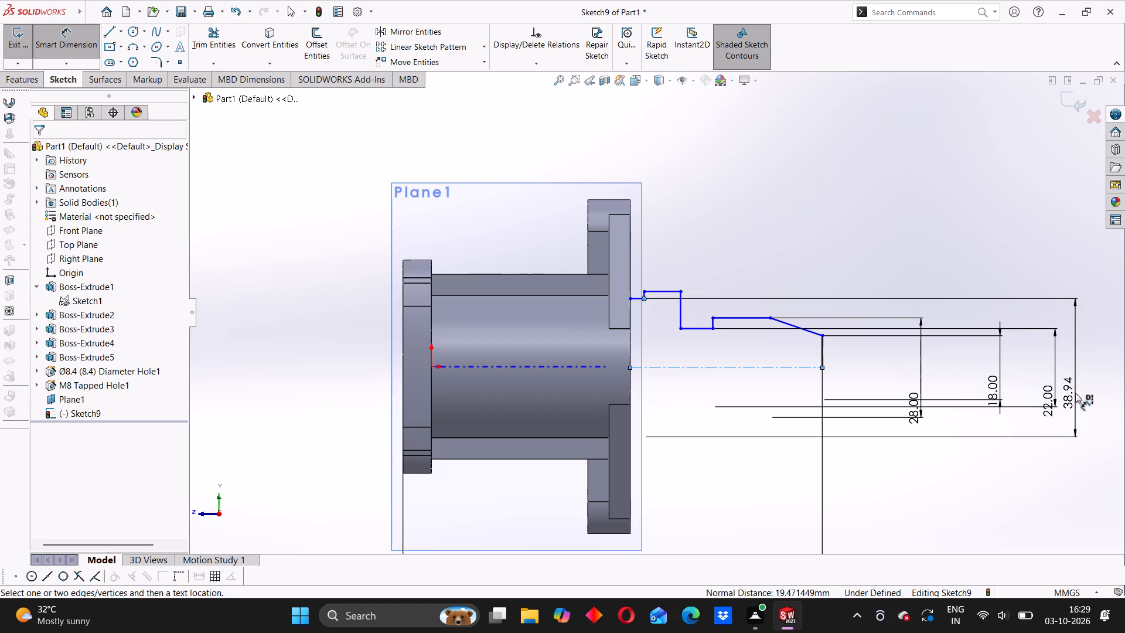
pyautogui.write('27')
pyautogui.press('Return')
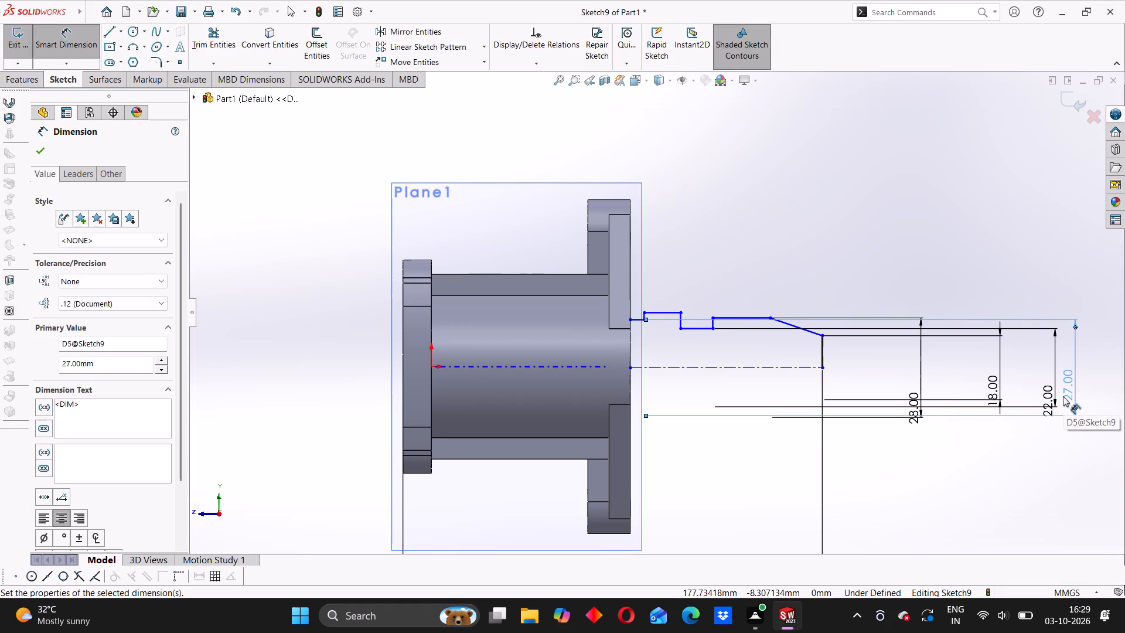
pyautogui.click(902, 484)
# Dimension the sloped line's horizontal length as 18 mm.
pyautogui.scroll(-2, 737, 437)
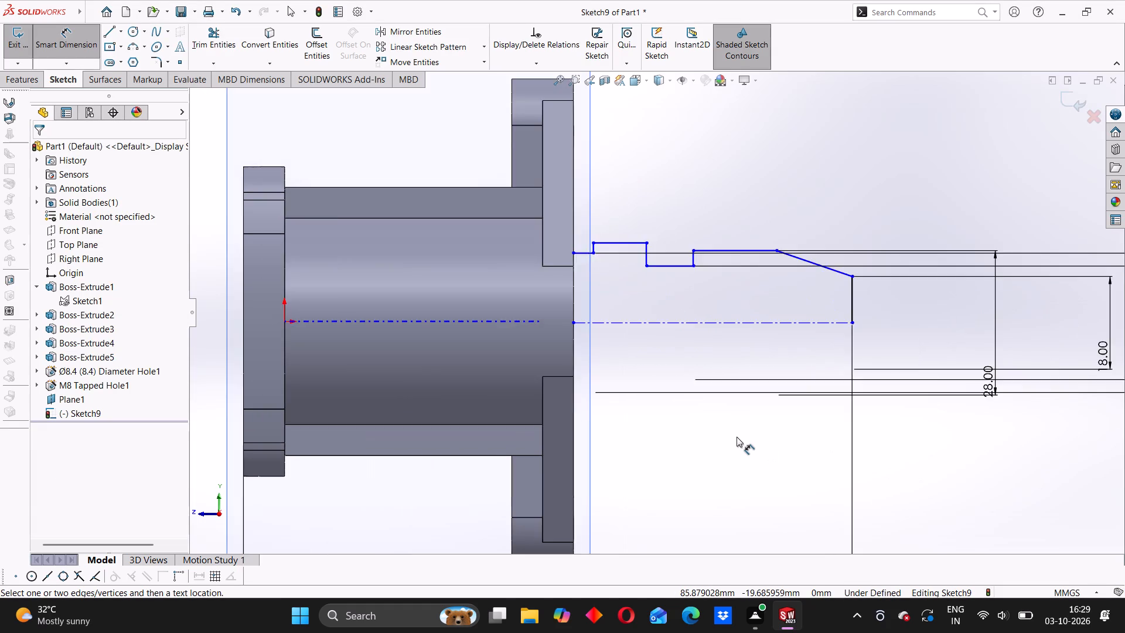
pyautogui.scroll(2, 737, 437)
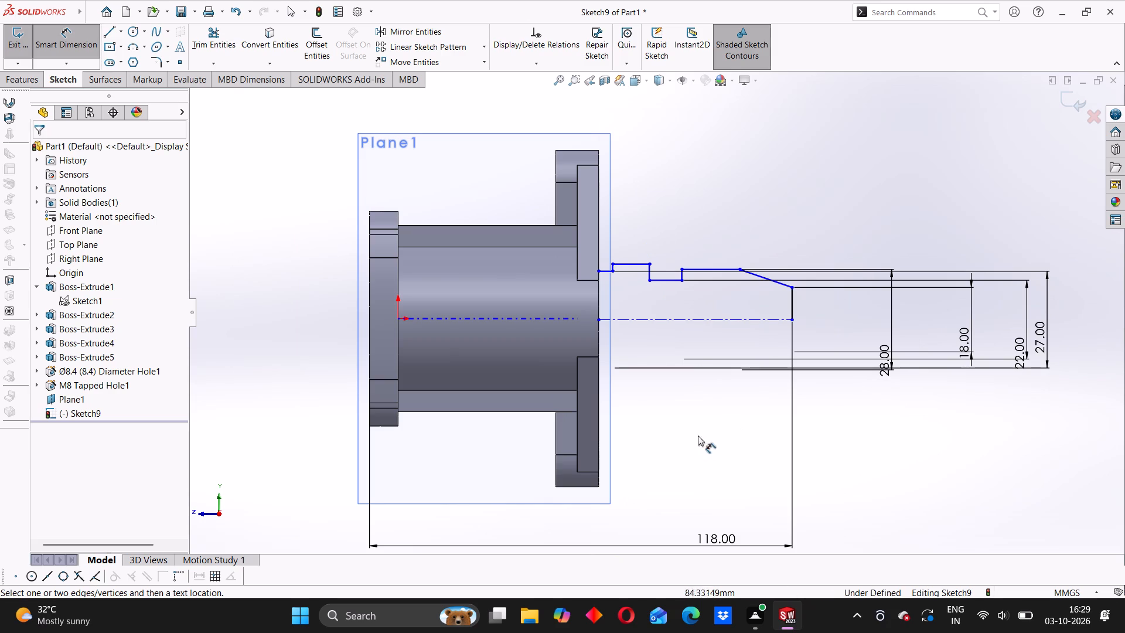
pyautogui.click(759, 276)
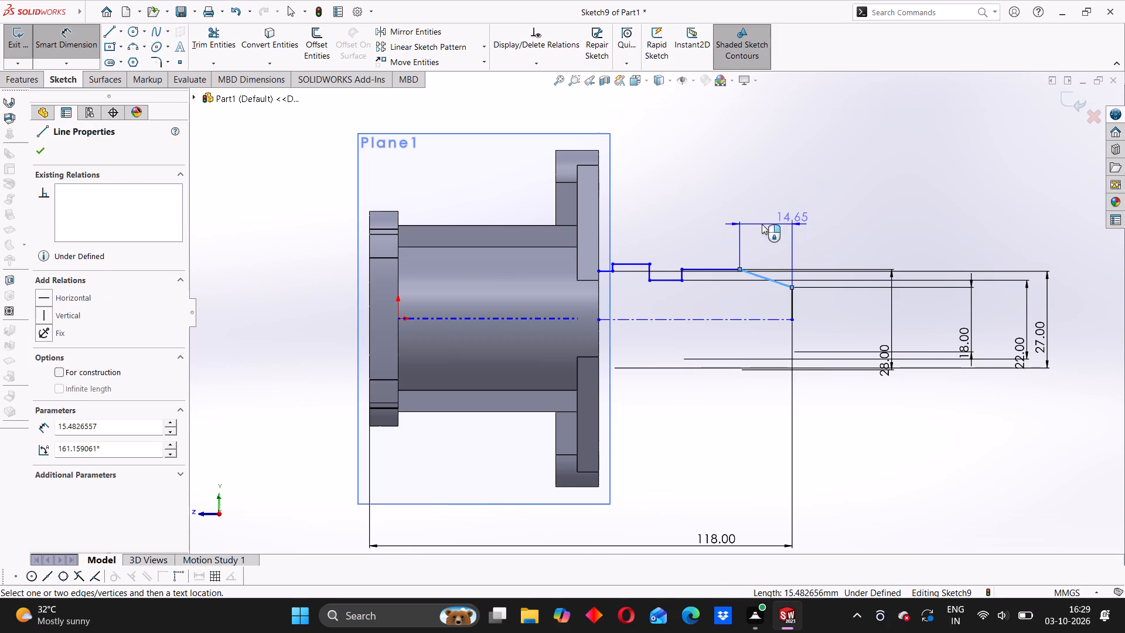
pyautogui.click(762, 224)
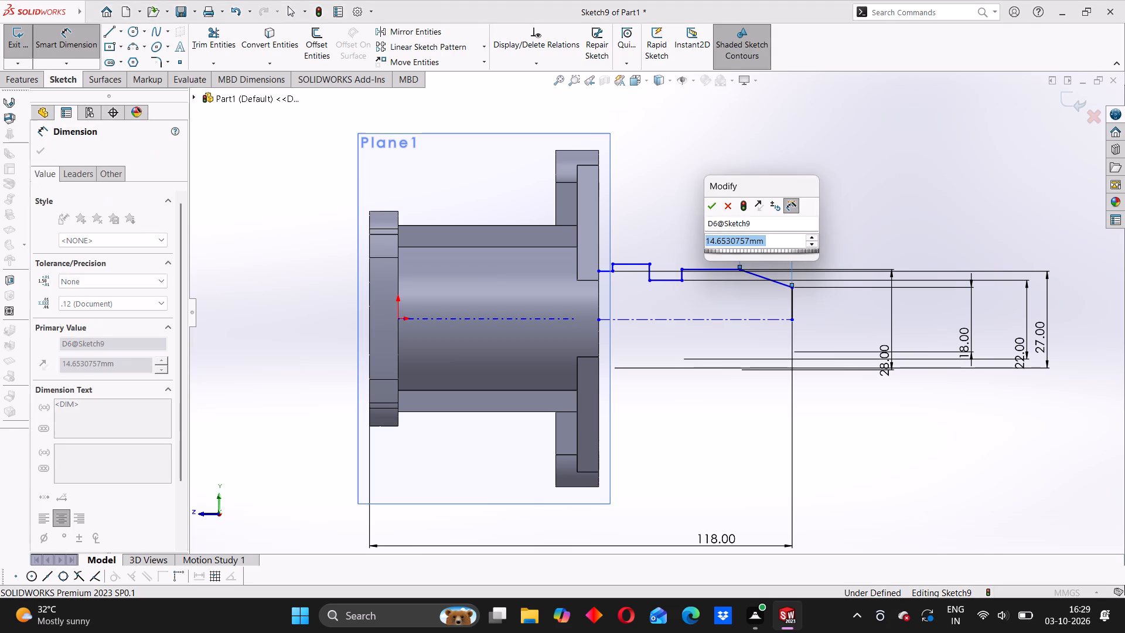
pyautogui.write('18')
pyautogui.press('Return')
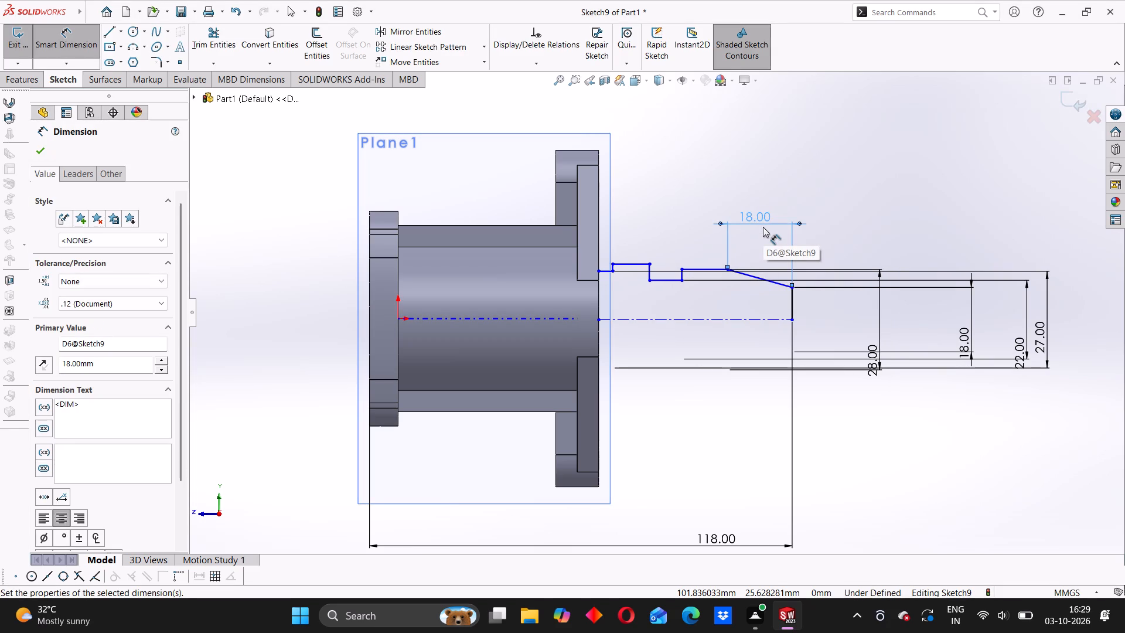
# Dimension the horizontal distance from the notch's upper corner beside the slope section to the profile's far end as 33 mm.
pyautogui.scroll(2, 773, 247)
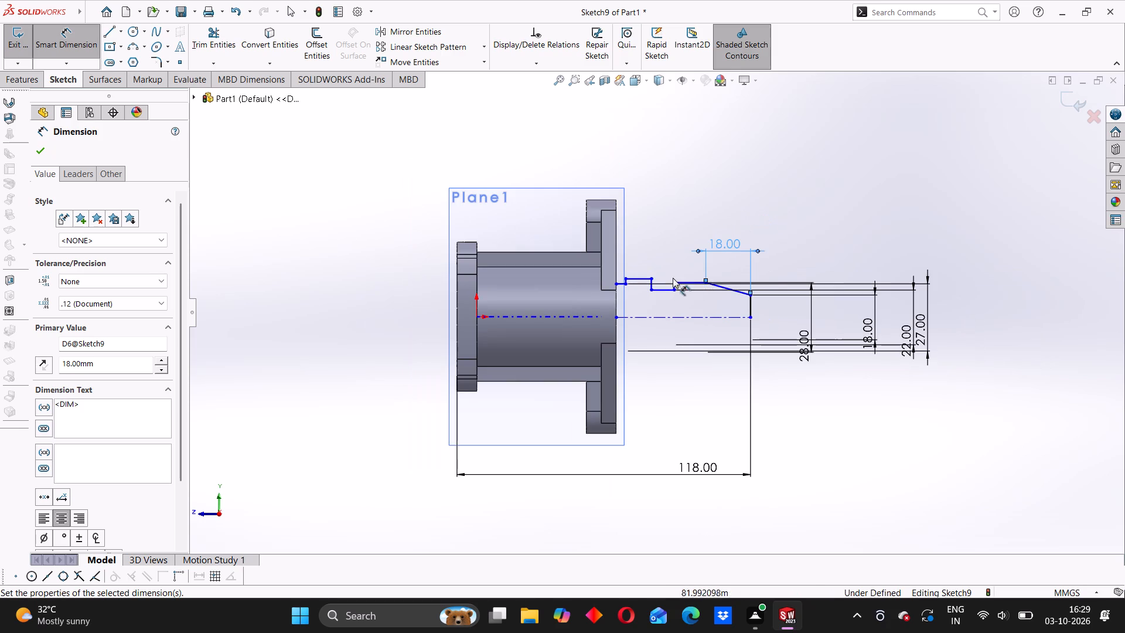
pyautogui.click(674, 282)
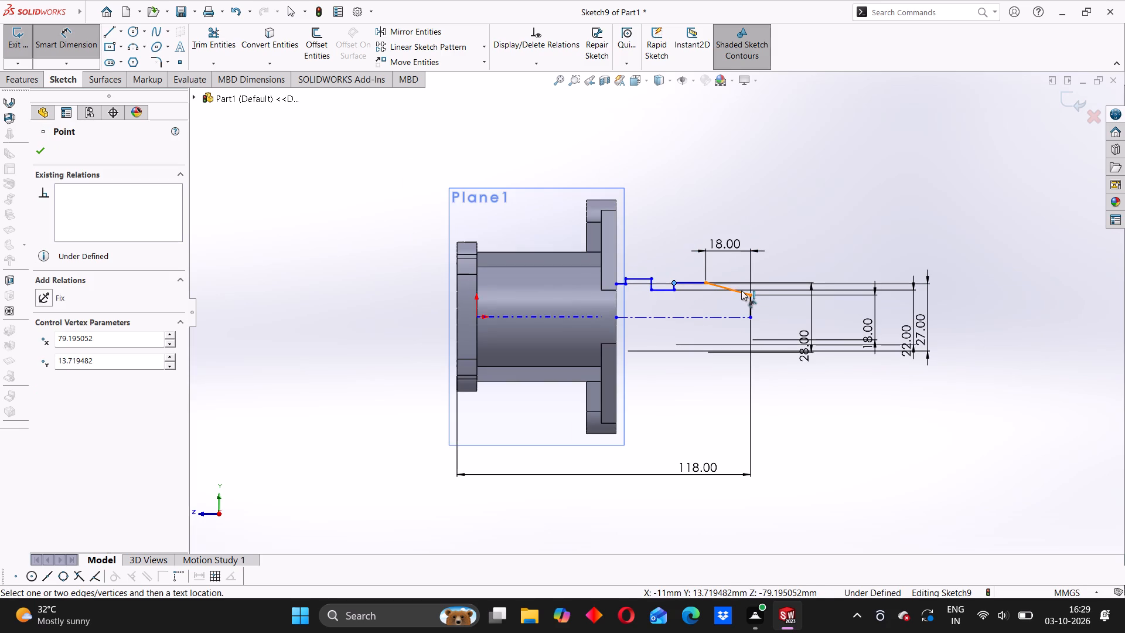
pyautogui.click(751, 294)
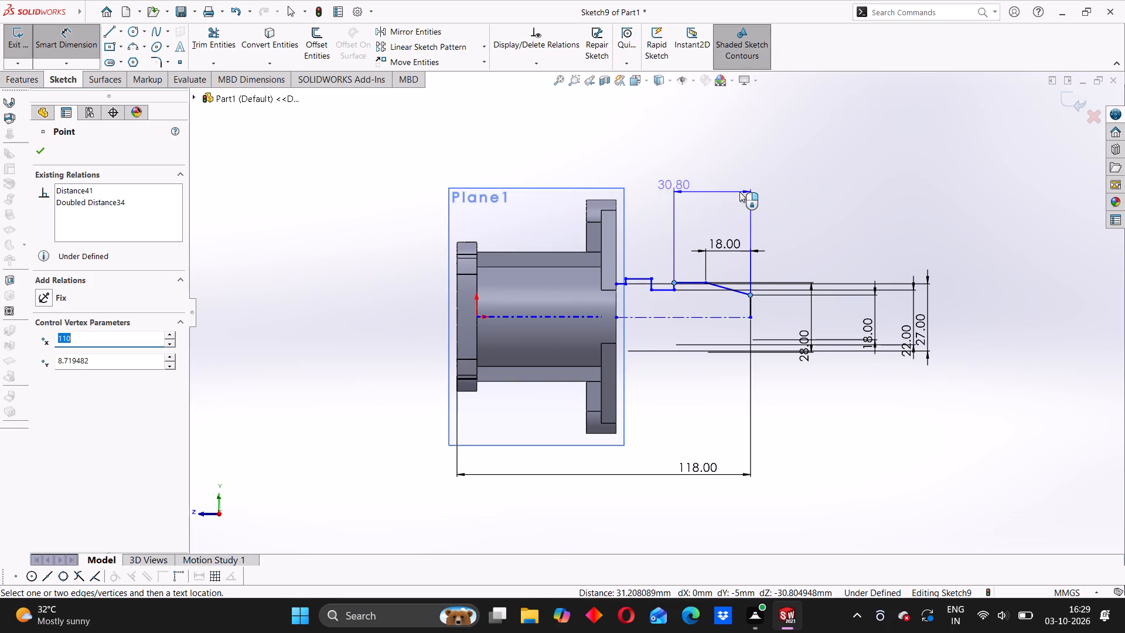
pyautogui.click(739, 192)
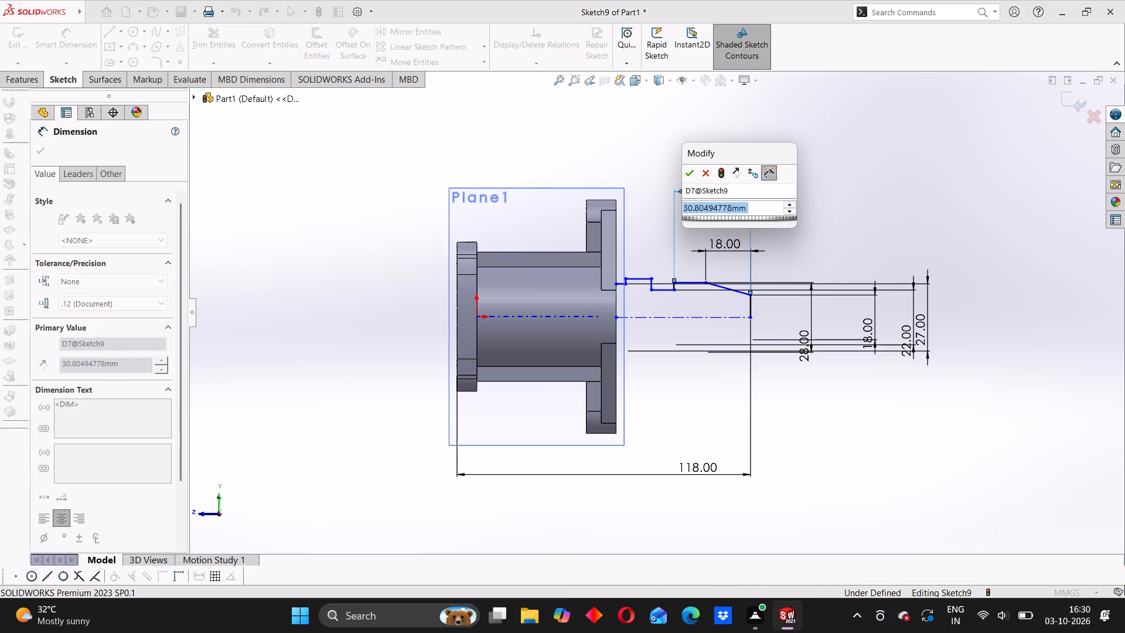
pyautogui.write('33')
pyautogui.press('Return')
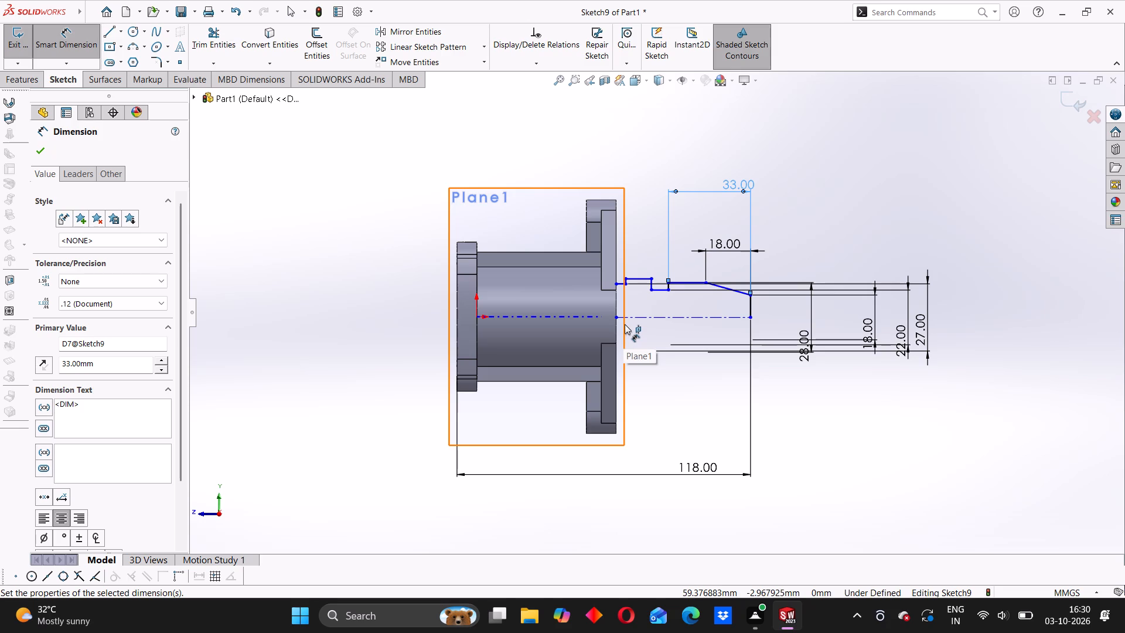
# Dimension the length of the notch floor as 18 mm.
pyautogui.scroll(-4, 659, 289)
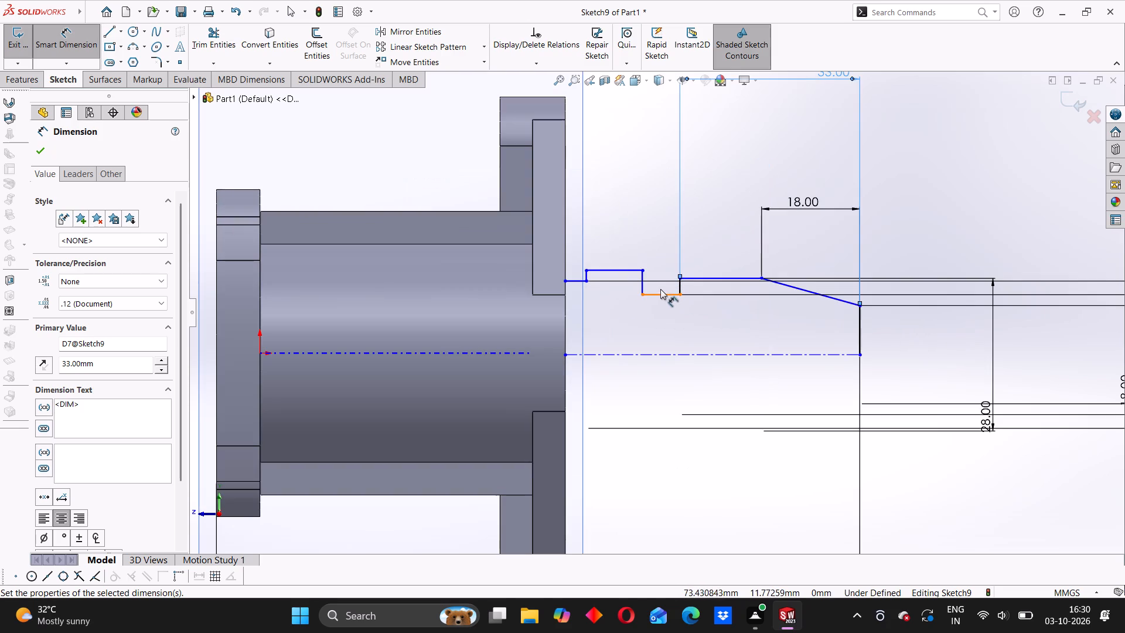
pyautogui.click(654, 294)
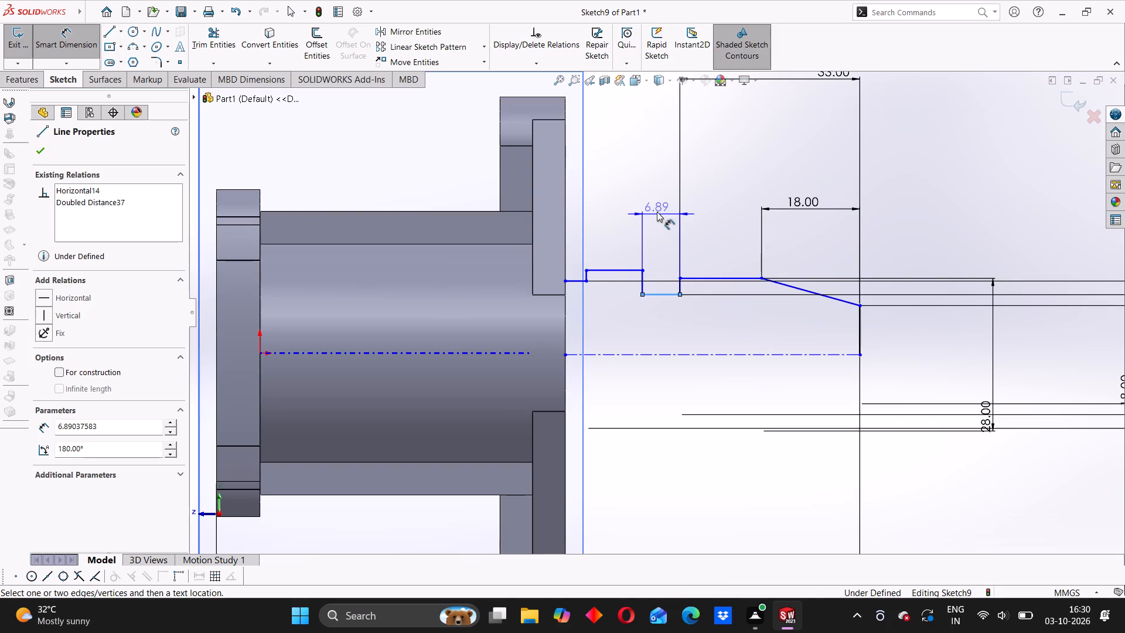
pyautogui.click(656, 209)
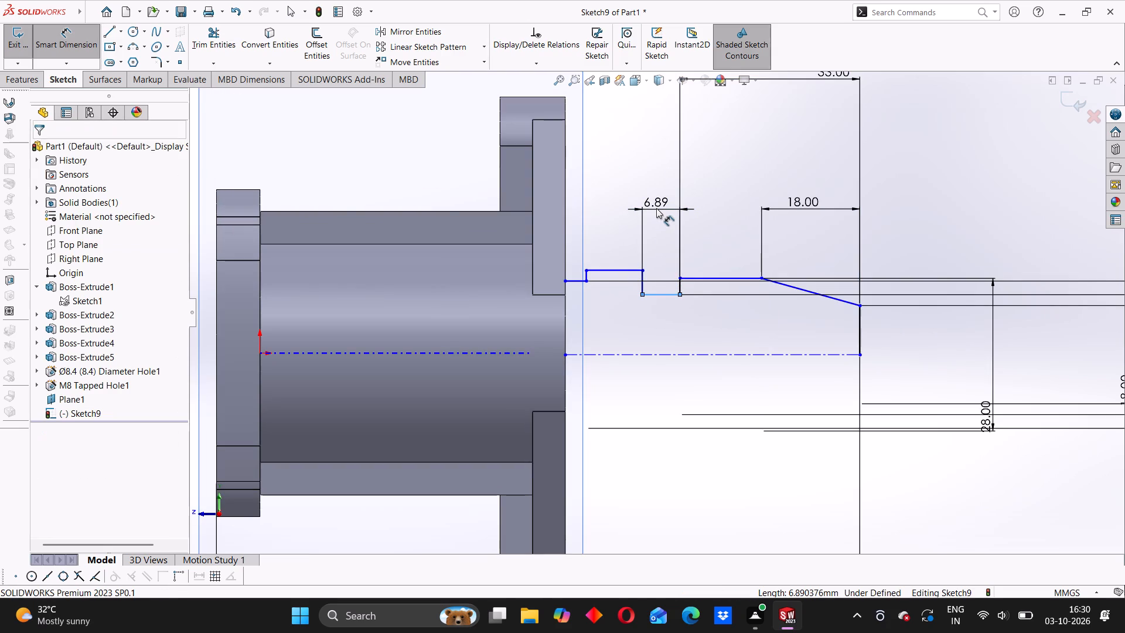
pyautogui.write('18')
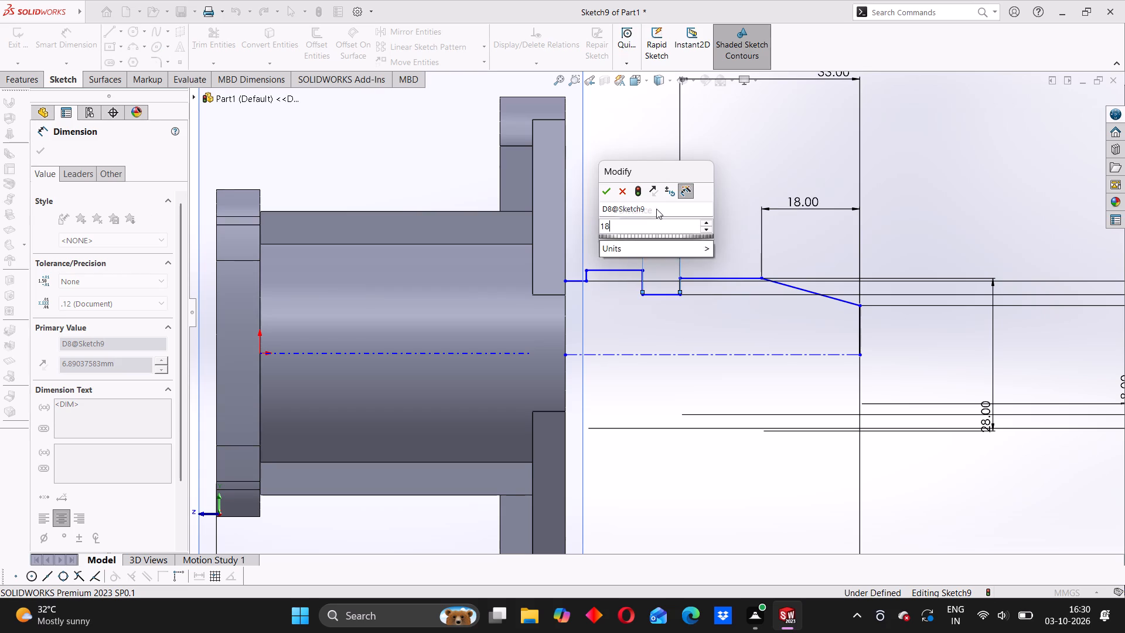
pyautogui.press('Return')
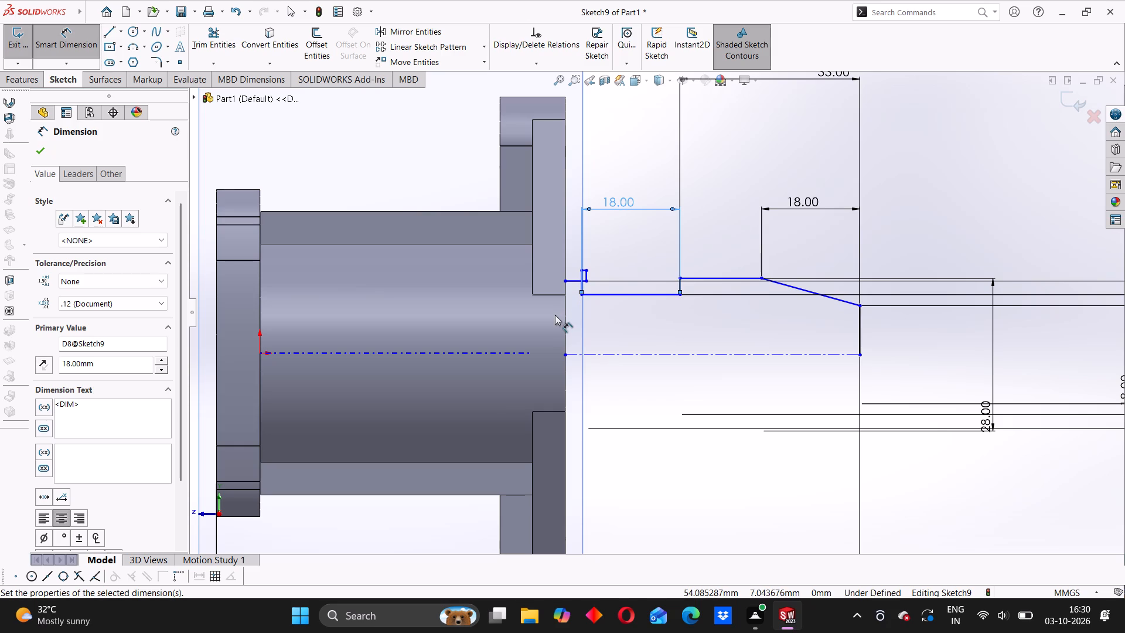
# Move the small step's vertical line past the notch wall towards the flange, to about 1.3 mm from the flange face.
pyautogui.scroll(-4, 586, 274)
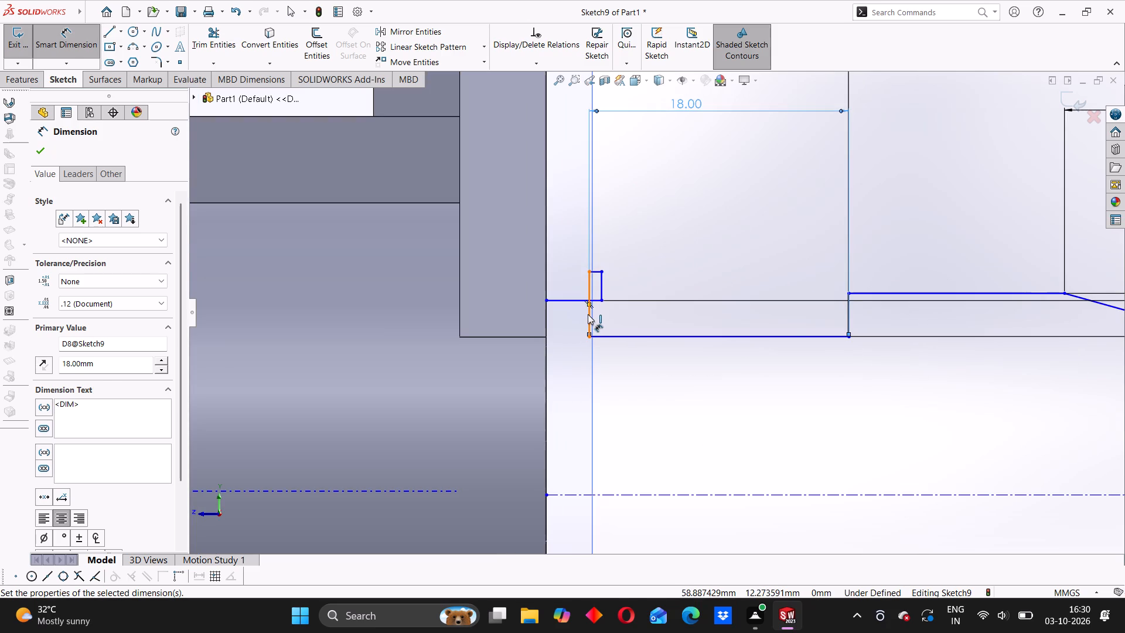
pyautogui.press('Escape')
pyautogui.press('Escape')
pyautogui.moveTo(588, 314); pyautogui.dragTo(605, 318)
pyautogui.moveTo(599, 284); pyautogui.dragTo(577, 288)
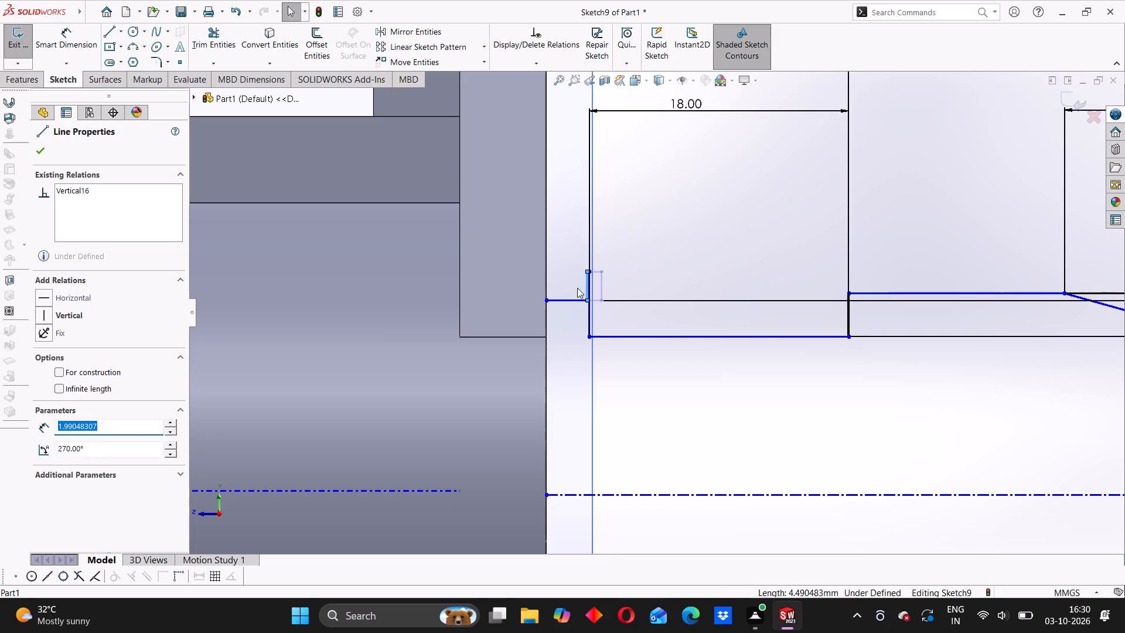
pyautogui.moveTo(577, 288); pyautogui.dragTo(565, 288)
pyautogui.scroll(2, 578, 294)
pyautogui.scroll(-5, 598, 312)
pyautogui.scroll(3, 595, 297)
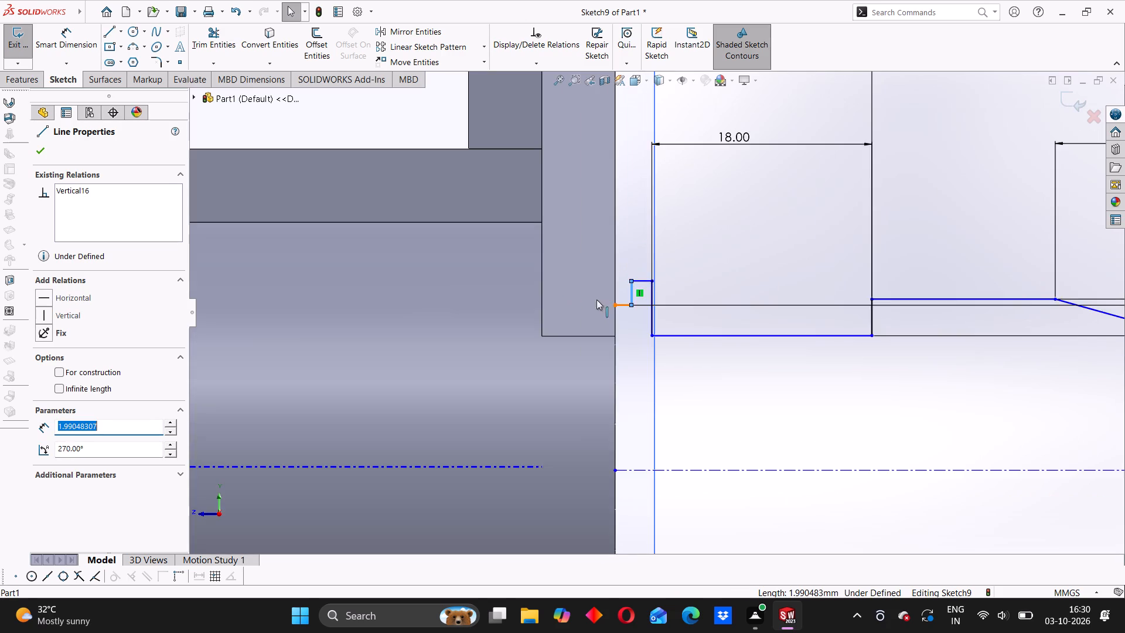
pyautogui.scroll(3, 600, 306)
pyautogui.scroll(-8, 647, 311)
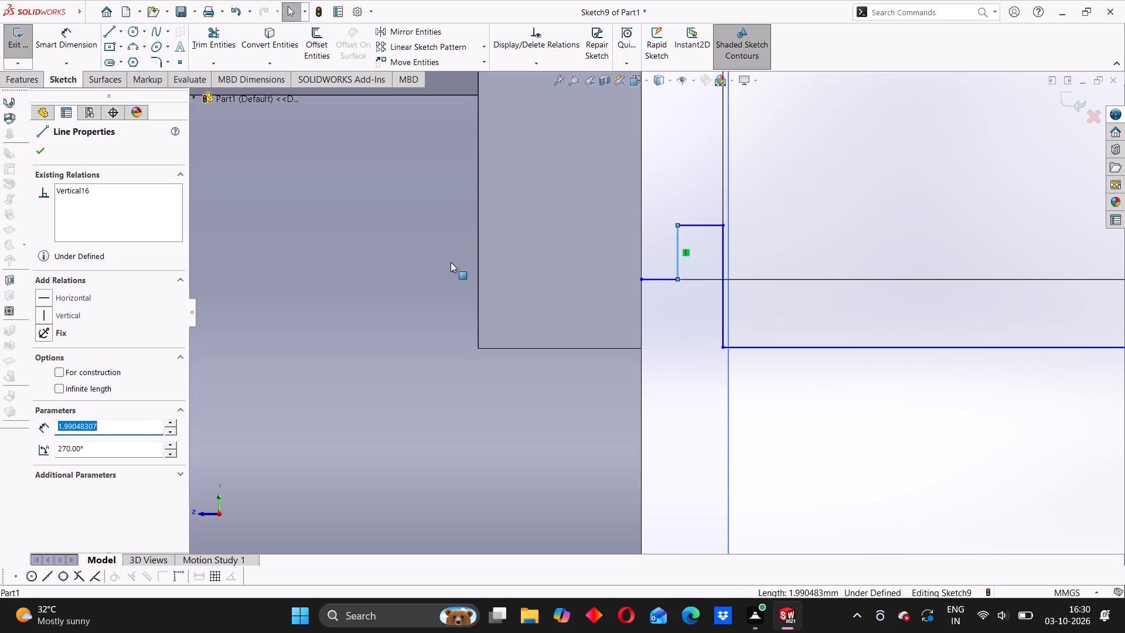
# Dimension the short horizontal line between the flange face and the small step as 2.5 mm.
pyautogui.click(69, 42)
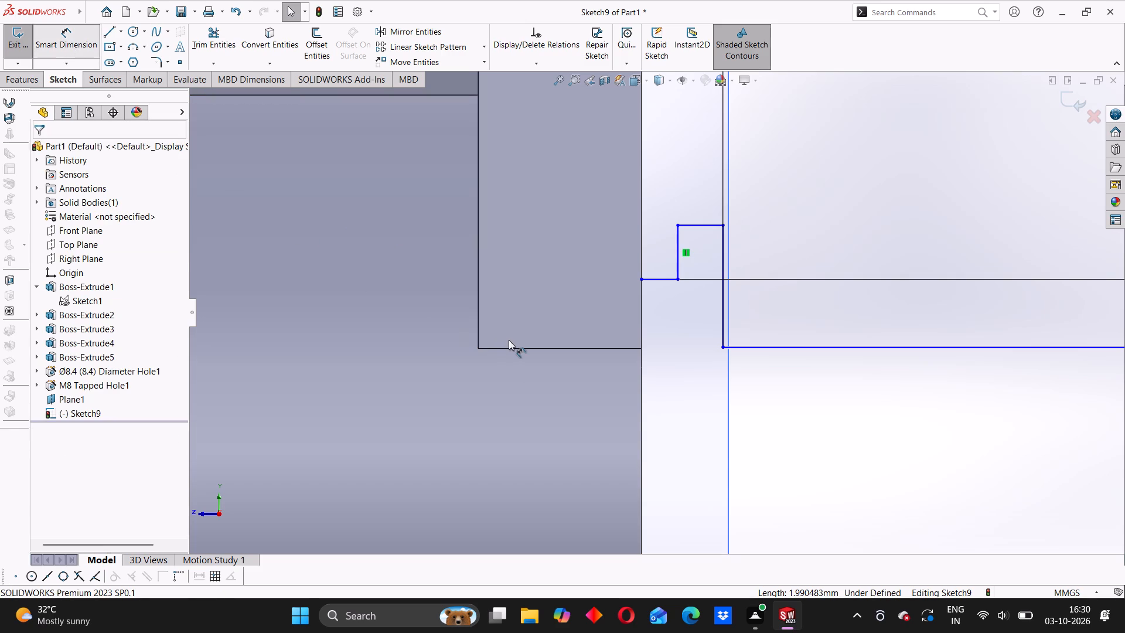
pyautogui.scroll(-2, 632, 273)
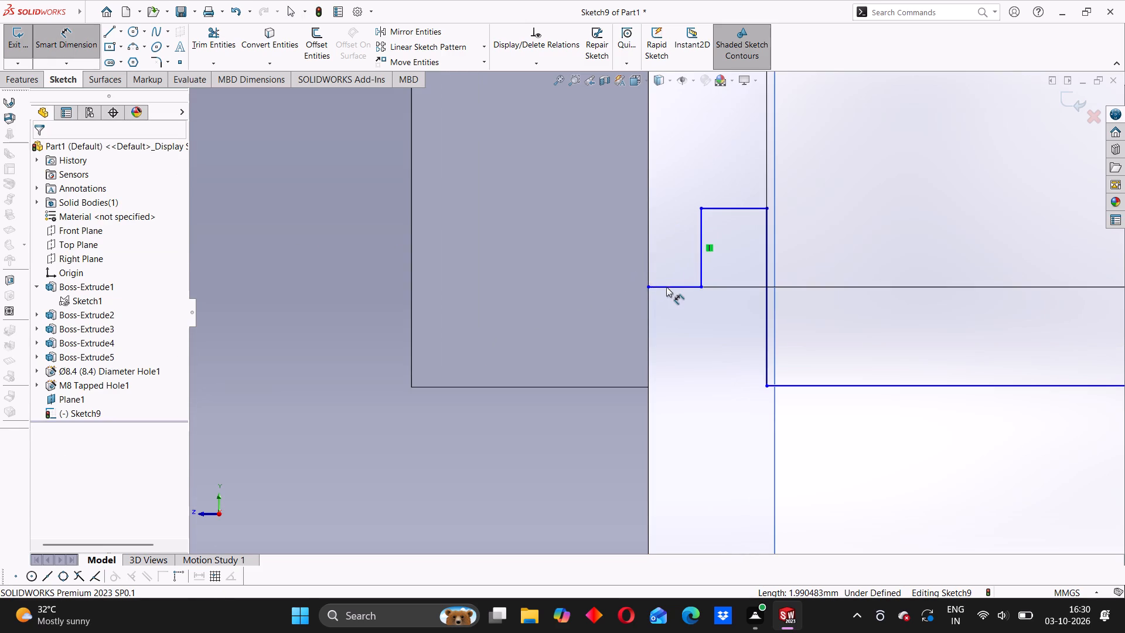
pyautogui.click(666, 287)
pyautogui.click(667, 251)
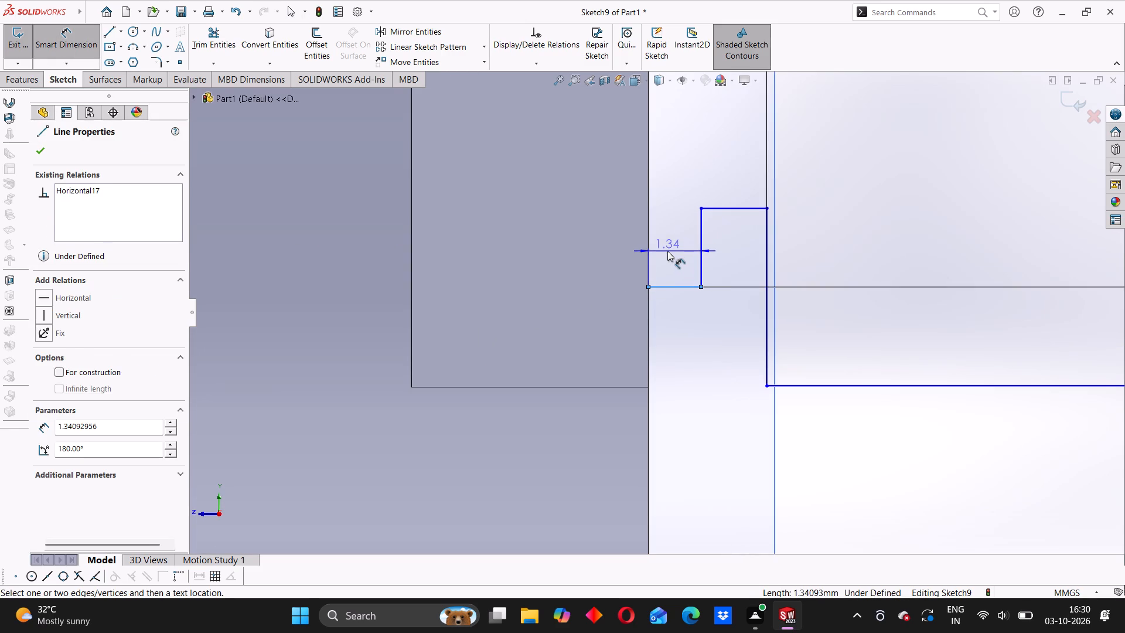
pyautogui.write('2.5')
pyautogui.press('Return')
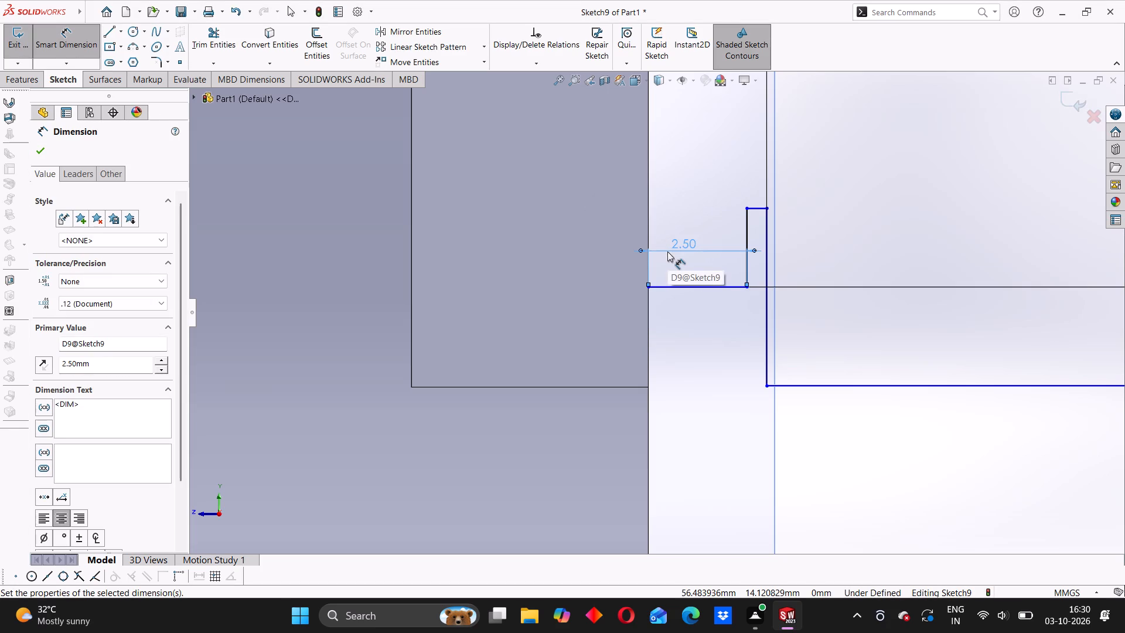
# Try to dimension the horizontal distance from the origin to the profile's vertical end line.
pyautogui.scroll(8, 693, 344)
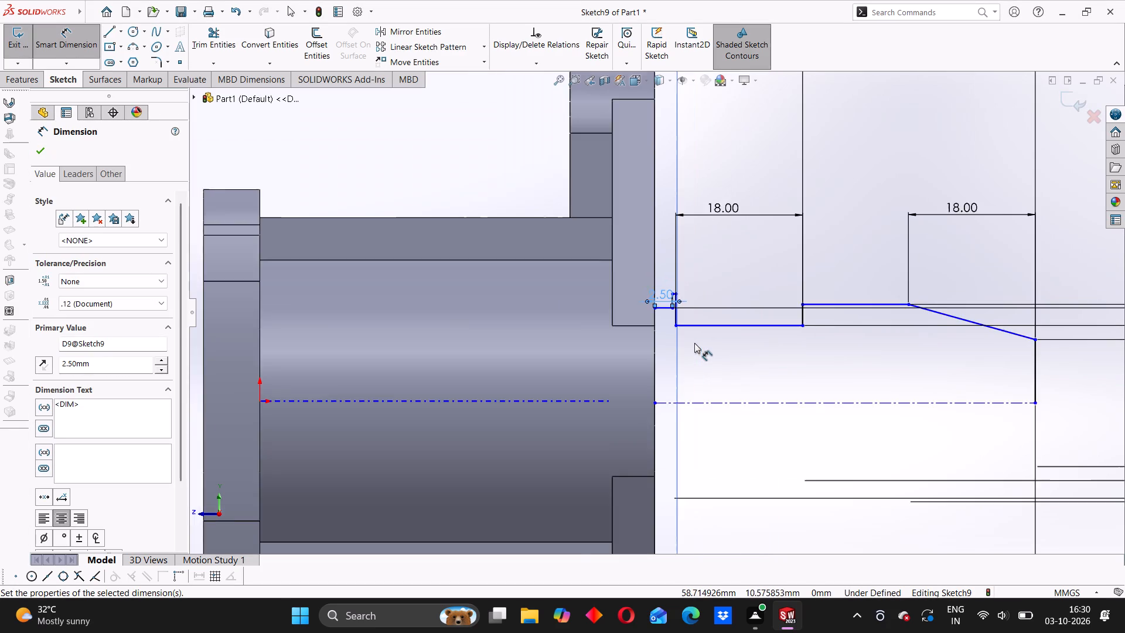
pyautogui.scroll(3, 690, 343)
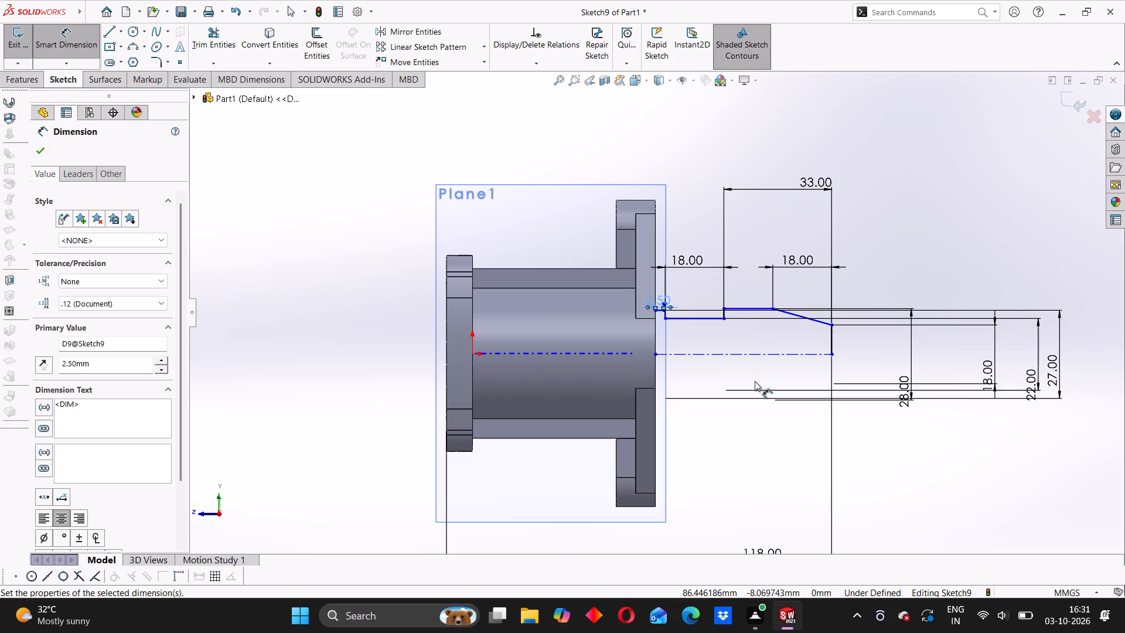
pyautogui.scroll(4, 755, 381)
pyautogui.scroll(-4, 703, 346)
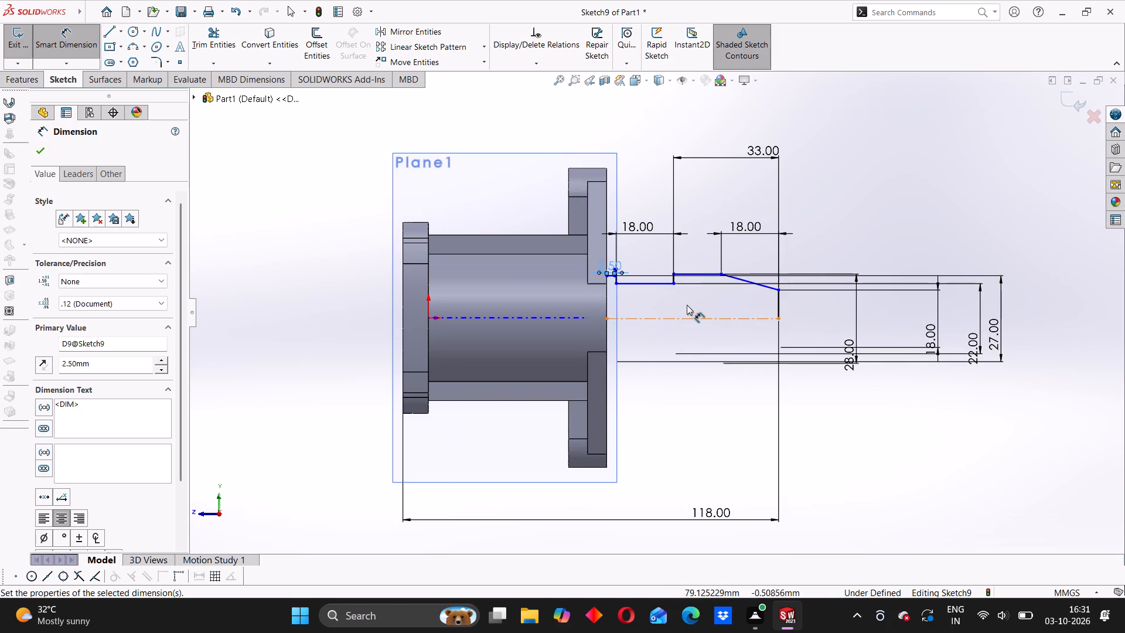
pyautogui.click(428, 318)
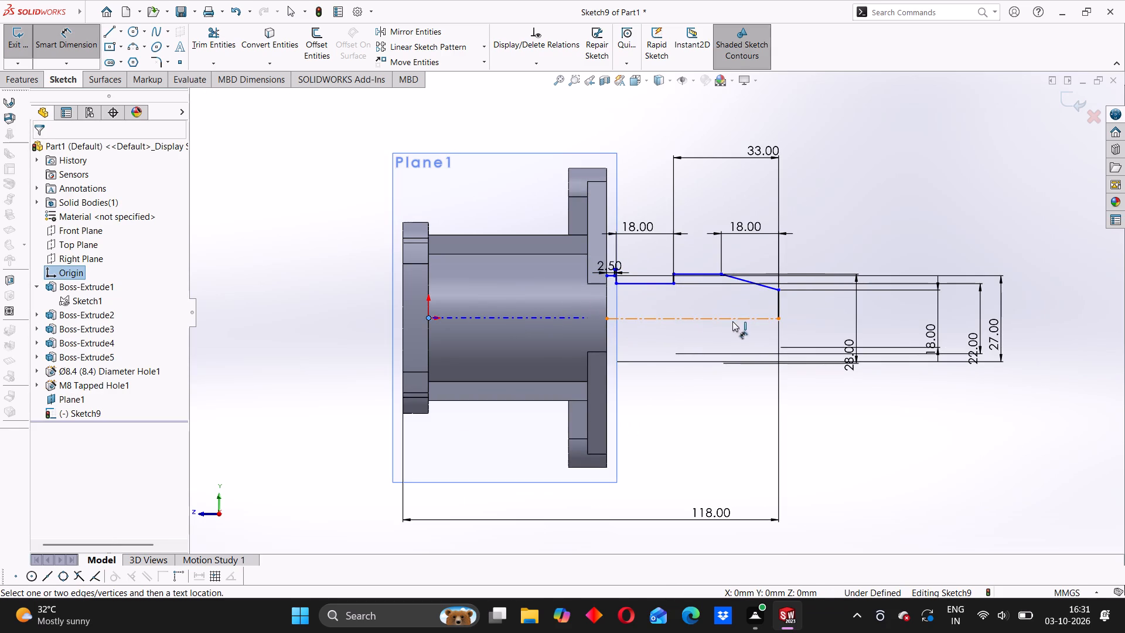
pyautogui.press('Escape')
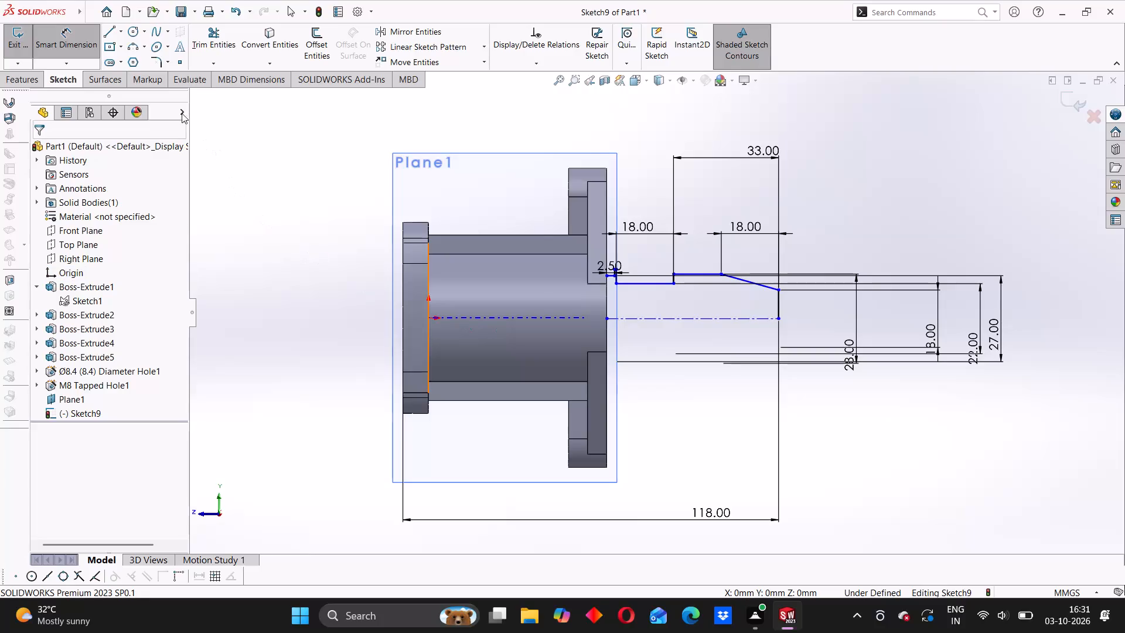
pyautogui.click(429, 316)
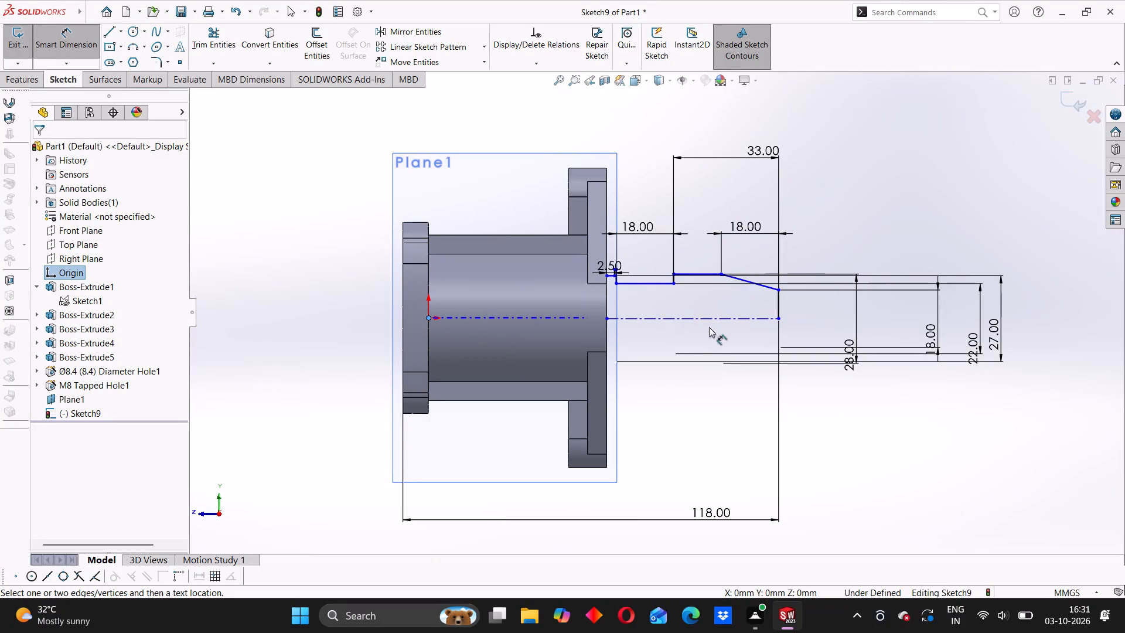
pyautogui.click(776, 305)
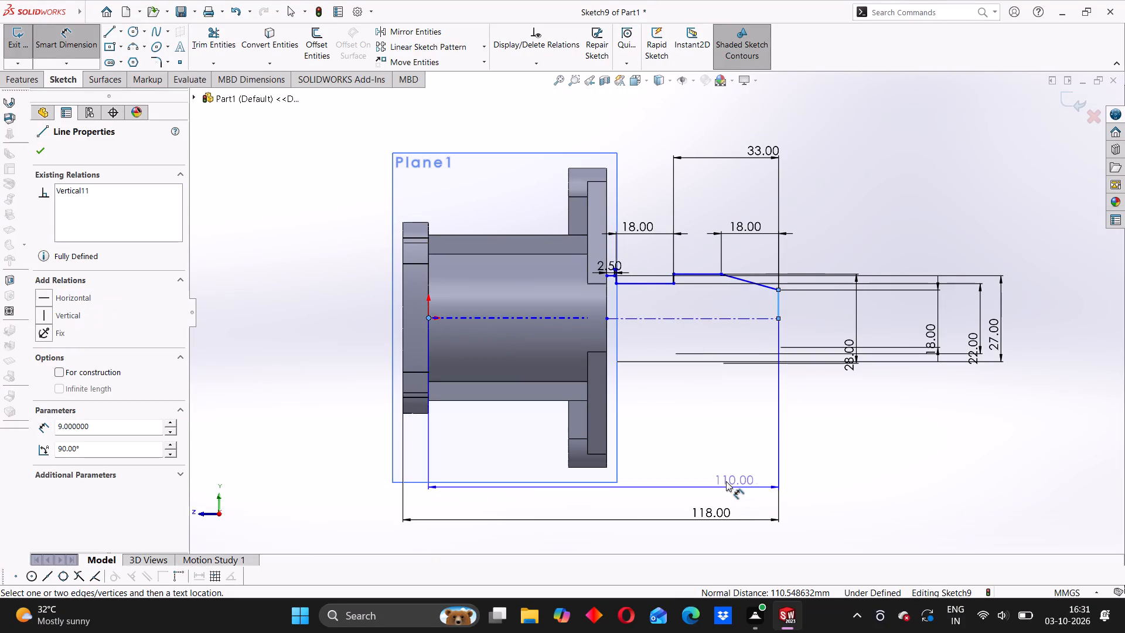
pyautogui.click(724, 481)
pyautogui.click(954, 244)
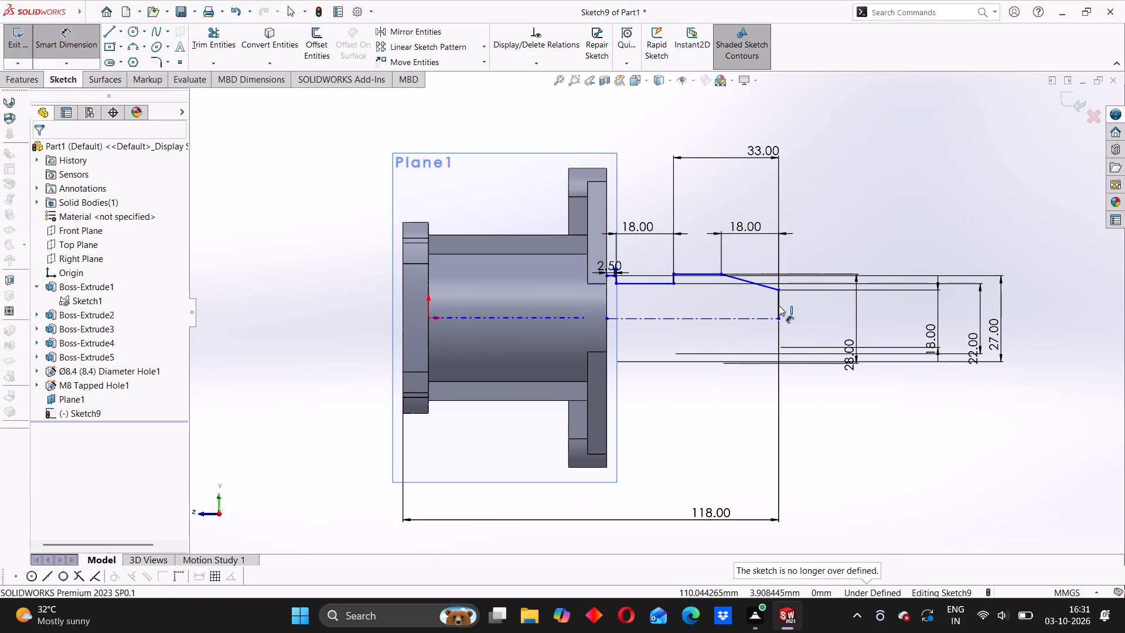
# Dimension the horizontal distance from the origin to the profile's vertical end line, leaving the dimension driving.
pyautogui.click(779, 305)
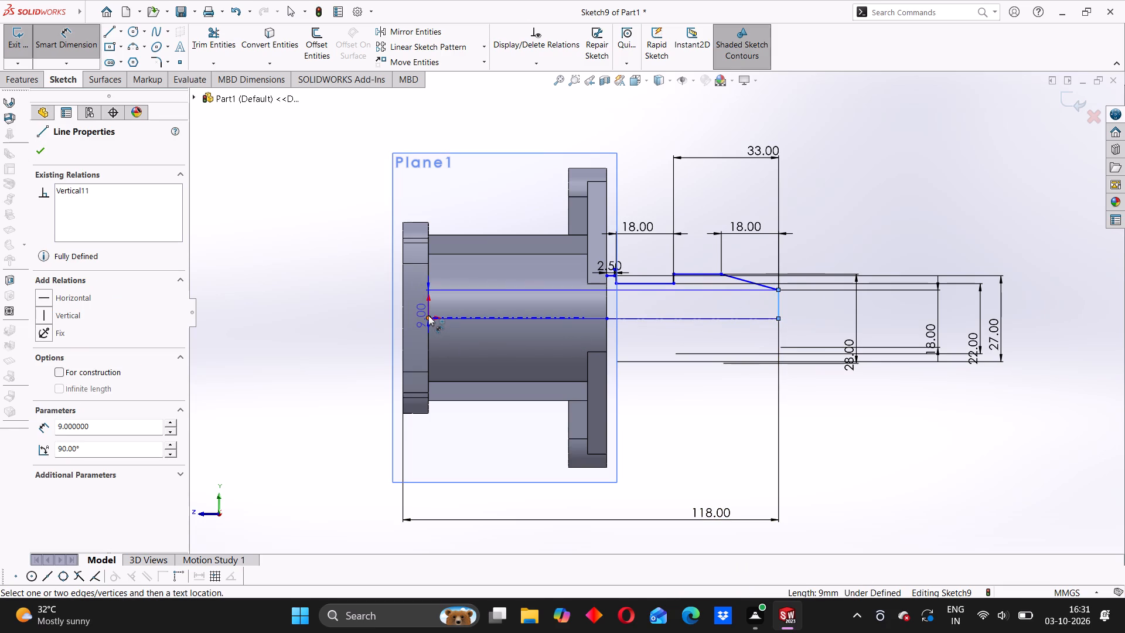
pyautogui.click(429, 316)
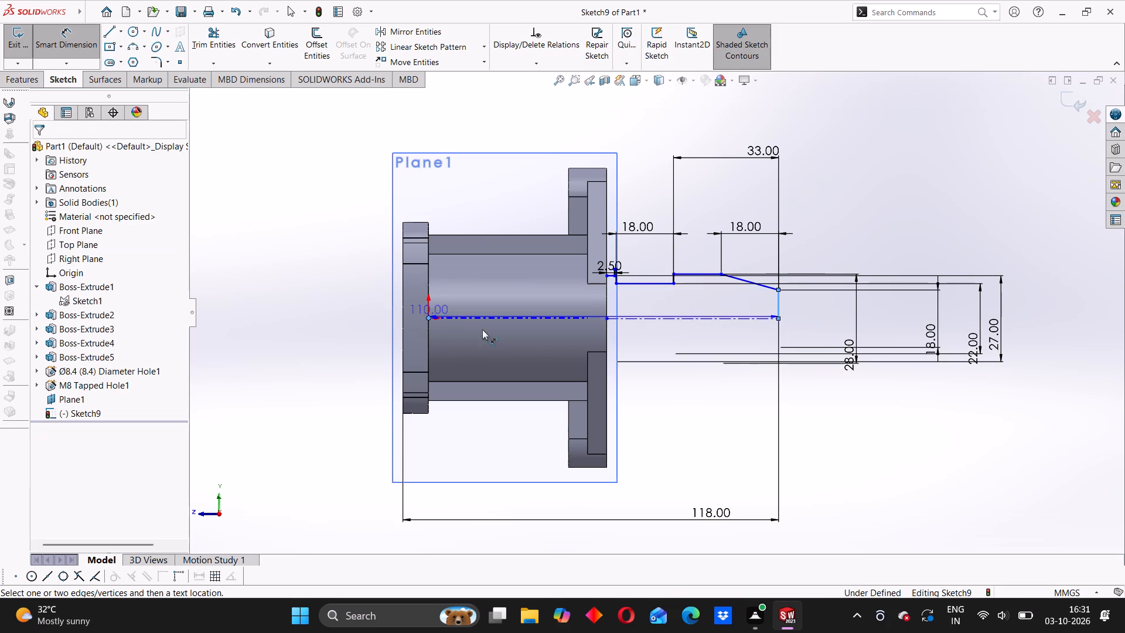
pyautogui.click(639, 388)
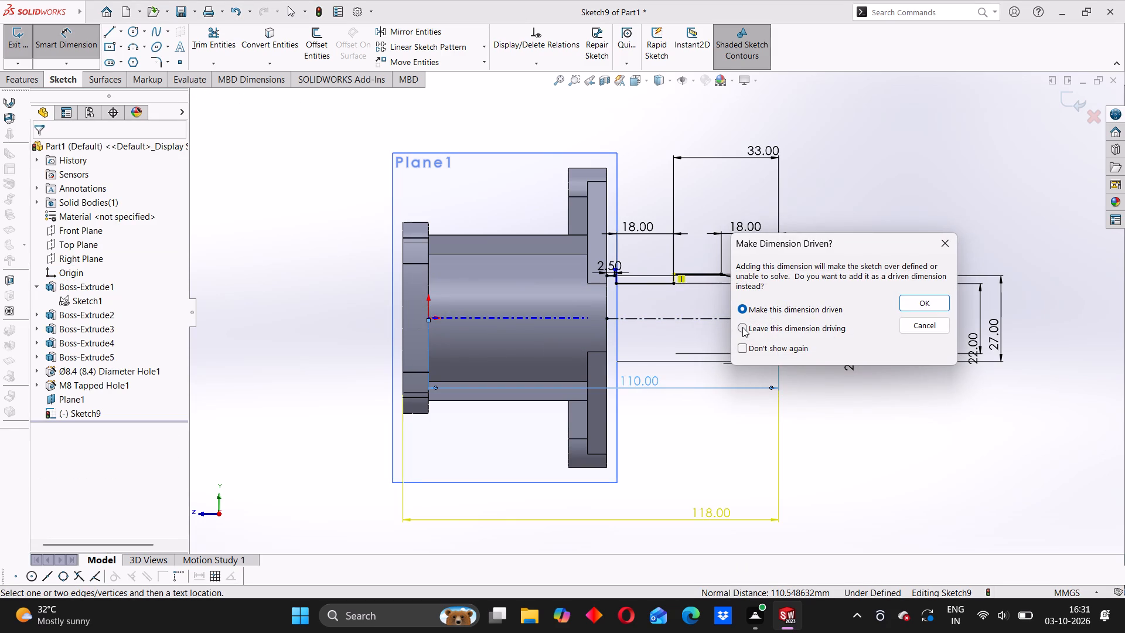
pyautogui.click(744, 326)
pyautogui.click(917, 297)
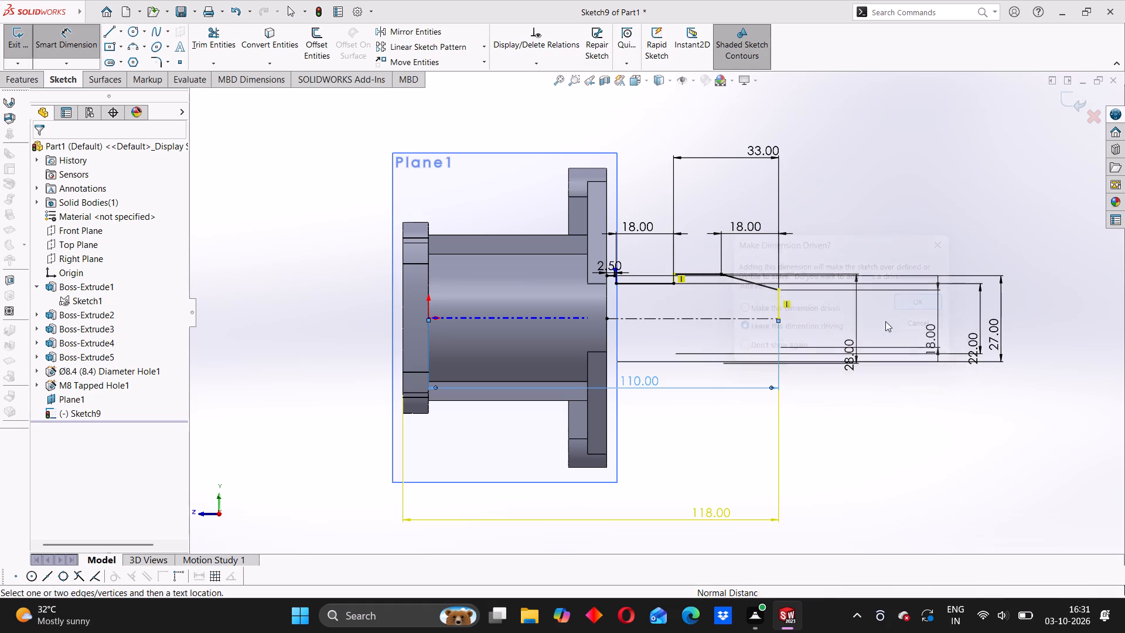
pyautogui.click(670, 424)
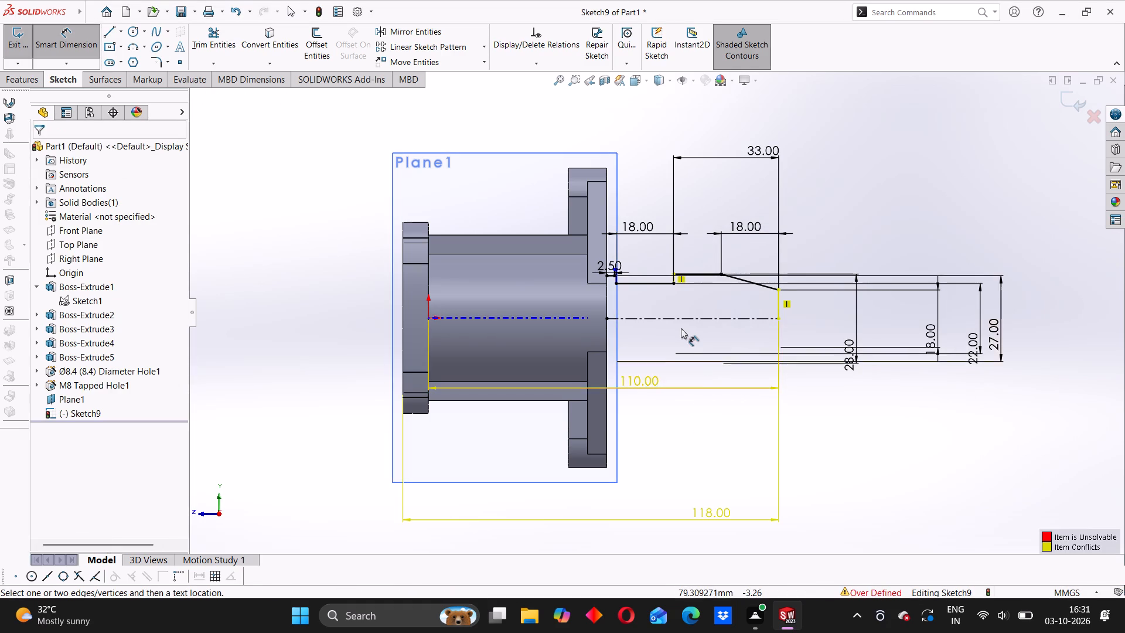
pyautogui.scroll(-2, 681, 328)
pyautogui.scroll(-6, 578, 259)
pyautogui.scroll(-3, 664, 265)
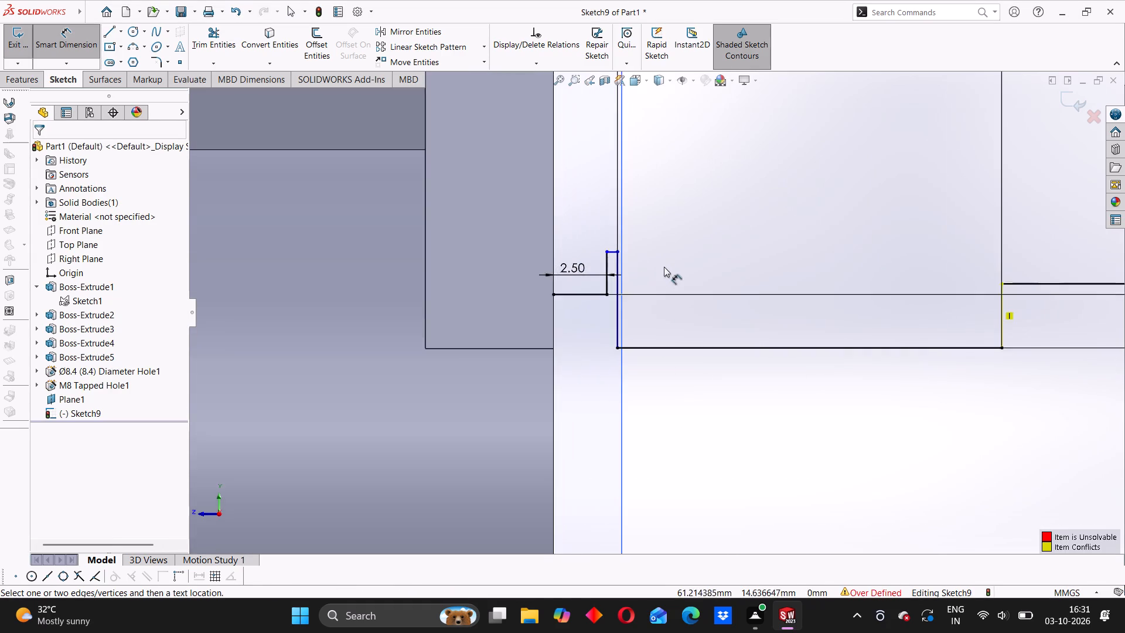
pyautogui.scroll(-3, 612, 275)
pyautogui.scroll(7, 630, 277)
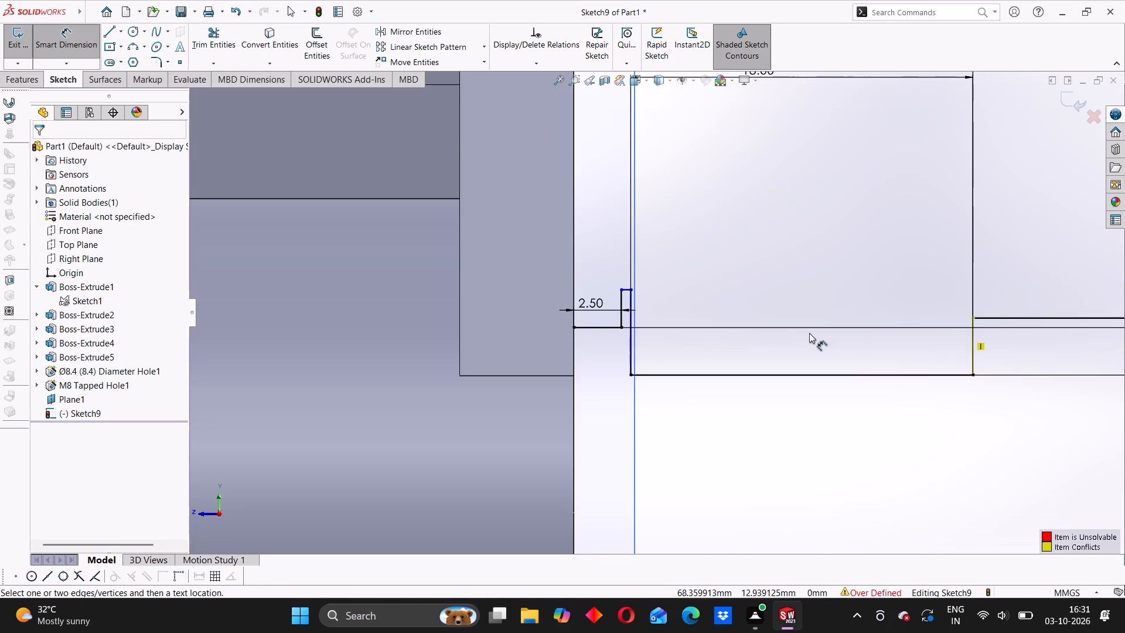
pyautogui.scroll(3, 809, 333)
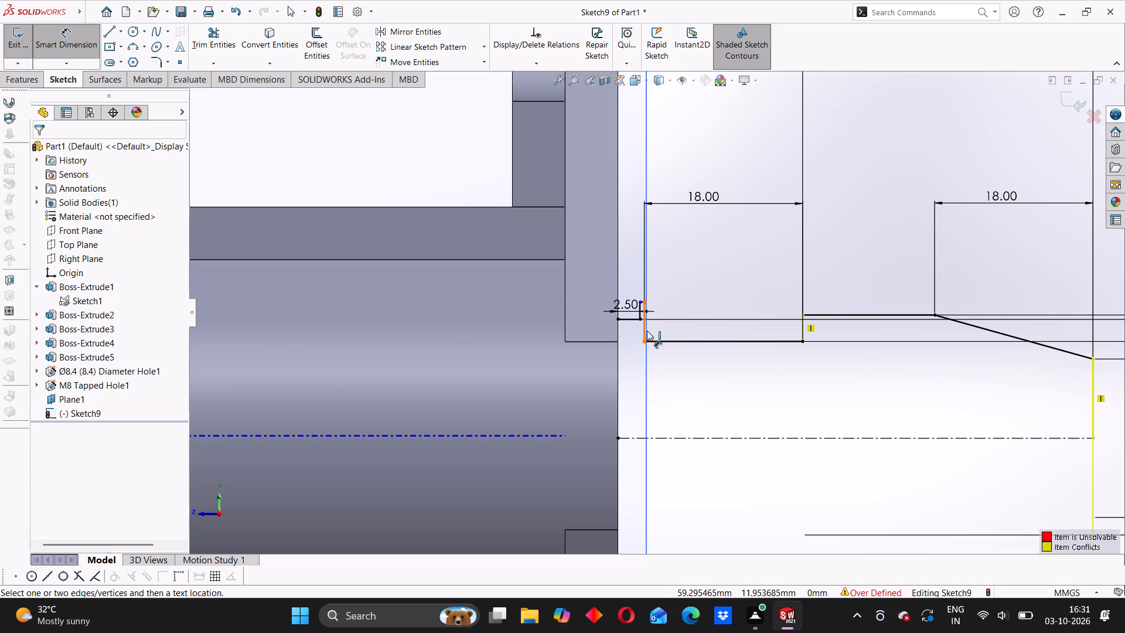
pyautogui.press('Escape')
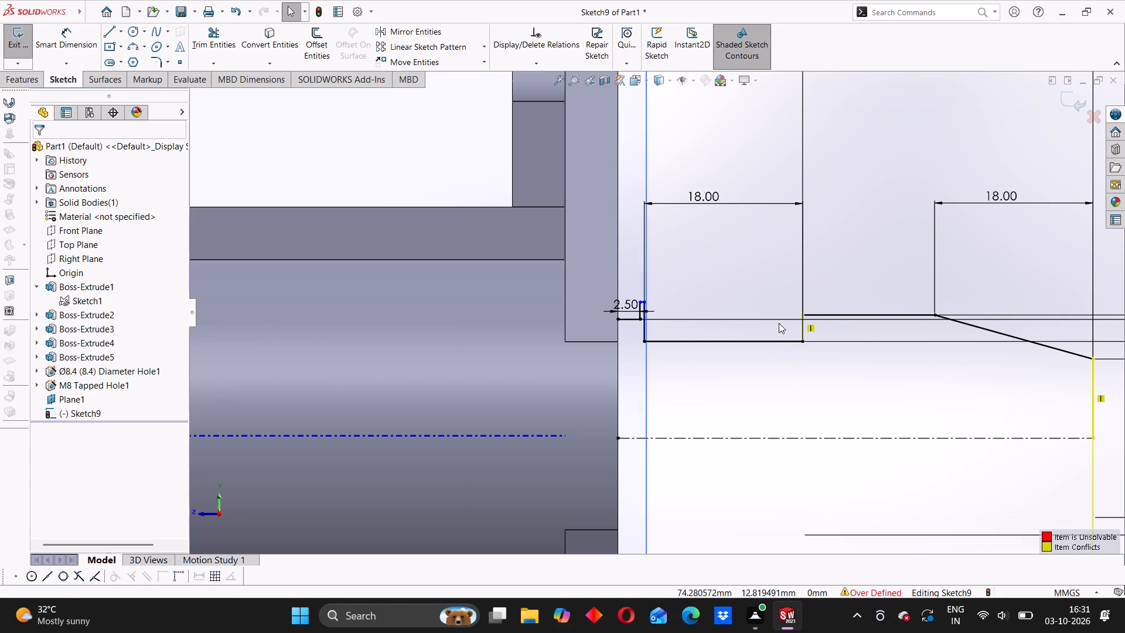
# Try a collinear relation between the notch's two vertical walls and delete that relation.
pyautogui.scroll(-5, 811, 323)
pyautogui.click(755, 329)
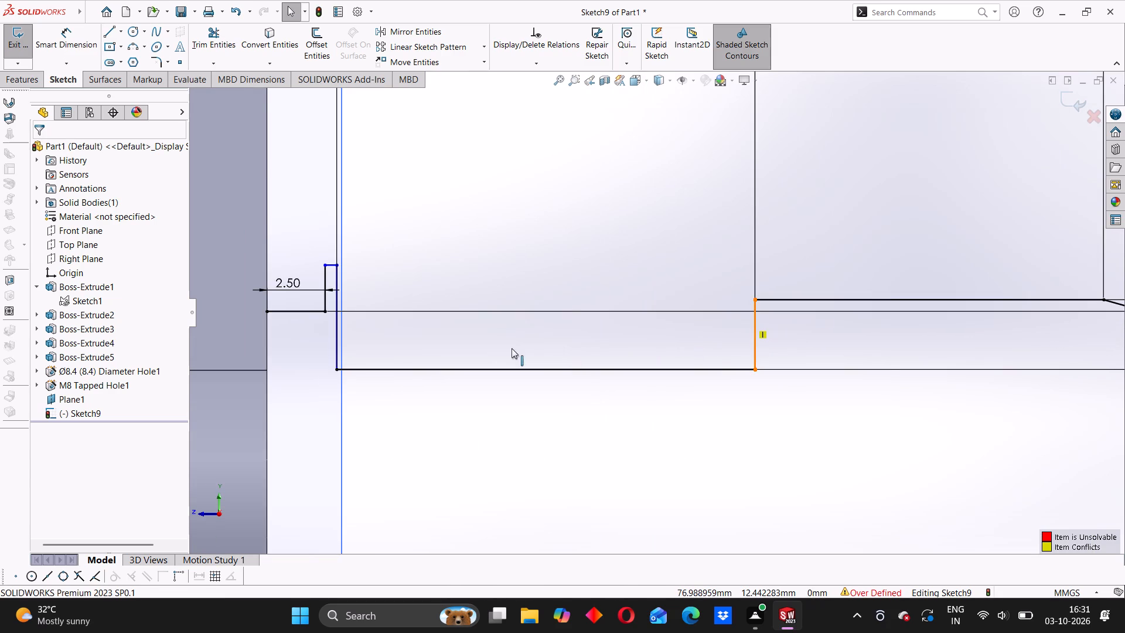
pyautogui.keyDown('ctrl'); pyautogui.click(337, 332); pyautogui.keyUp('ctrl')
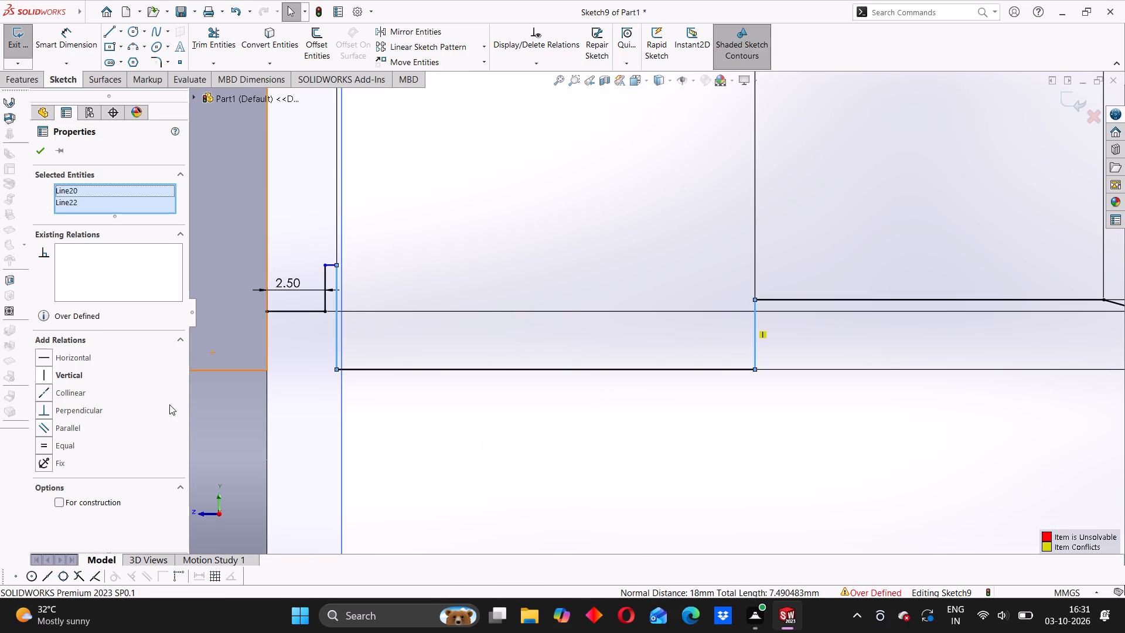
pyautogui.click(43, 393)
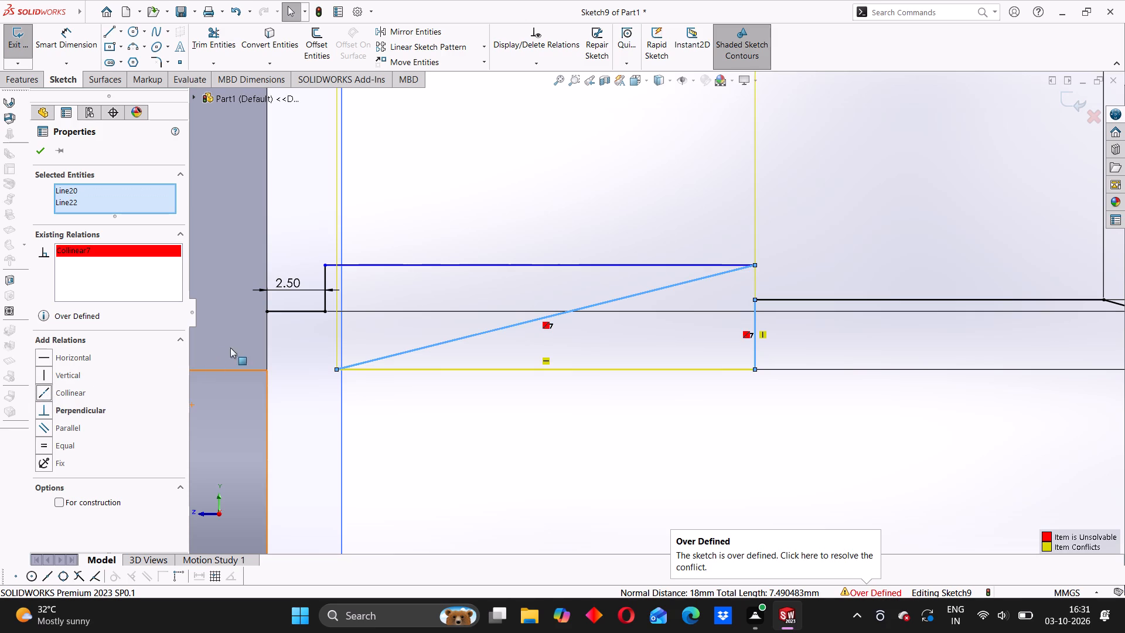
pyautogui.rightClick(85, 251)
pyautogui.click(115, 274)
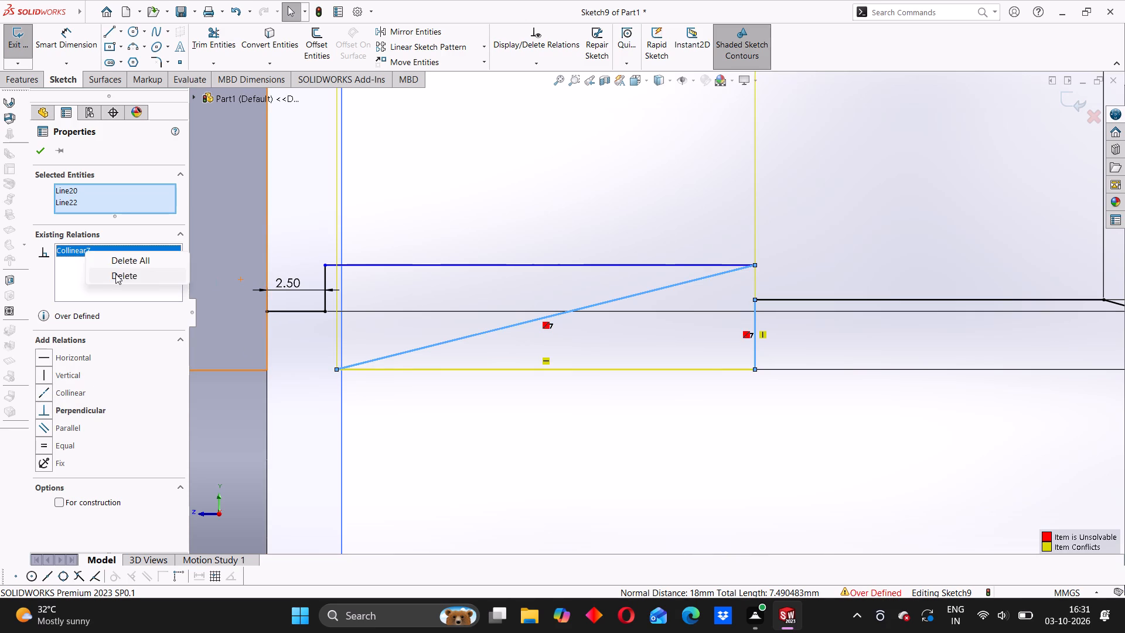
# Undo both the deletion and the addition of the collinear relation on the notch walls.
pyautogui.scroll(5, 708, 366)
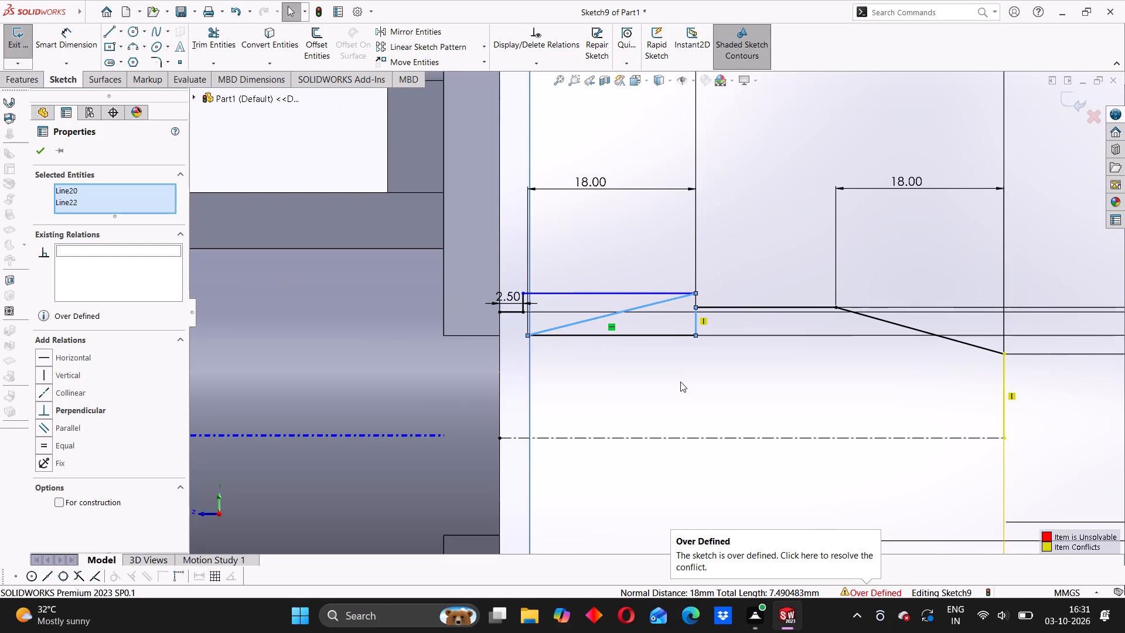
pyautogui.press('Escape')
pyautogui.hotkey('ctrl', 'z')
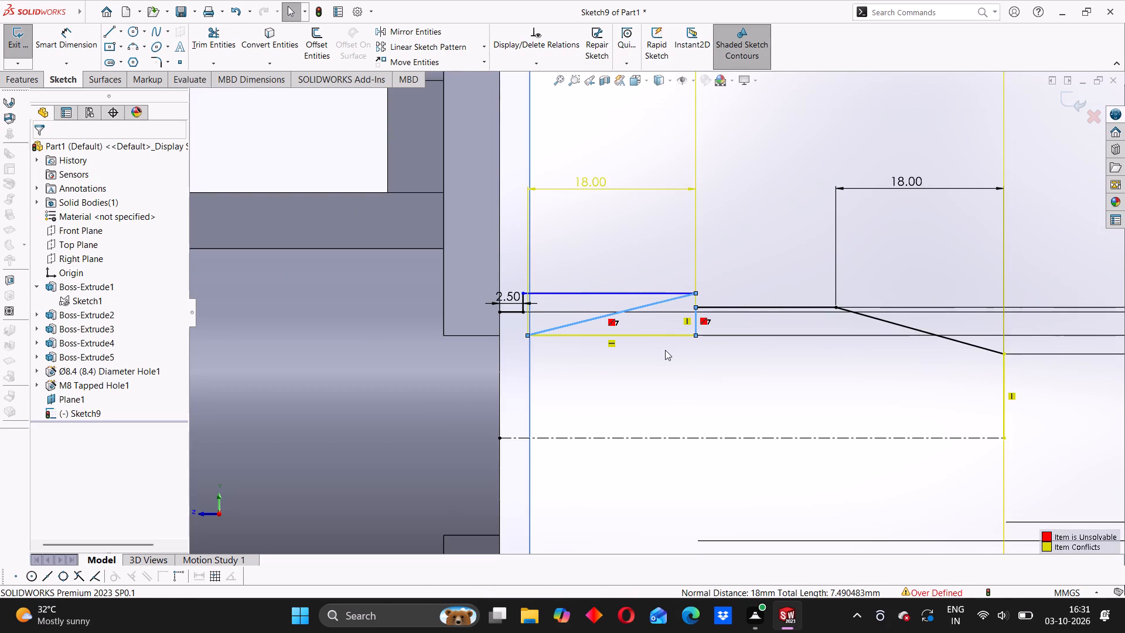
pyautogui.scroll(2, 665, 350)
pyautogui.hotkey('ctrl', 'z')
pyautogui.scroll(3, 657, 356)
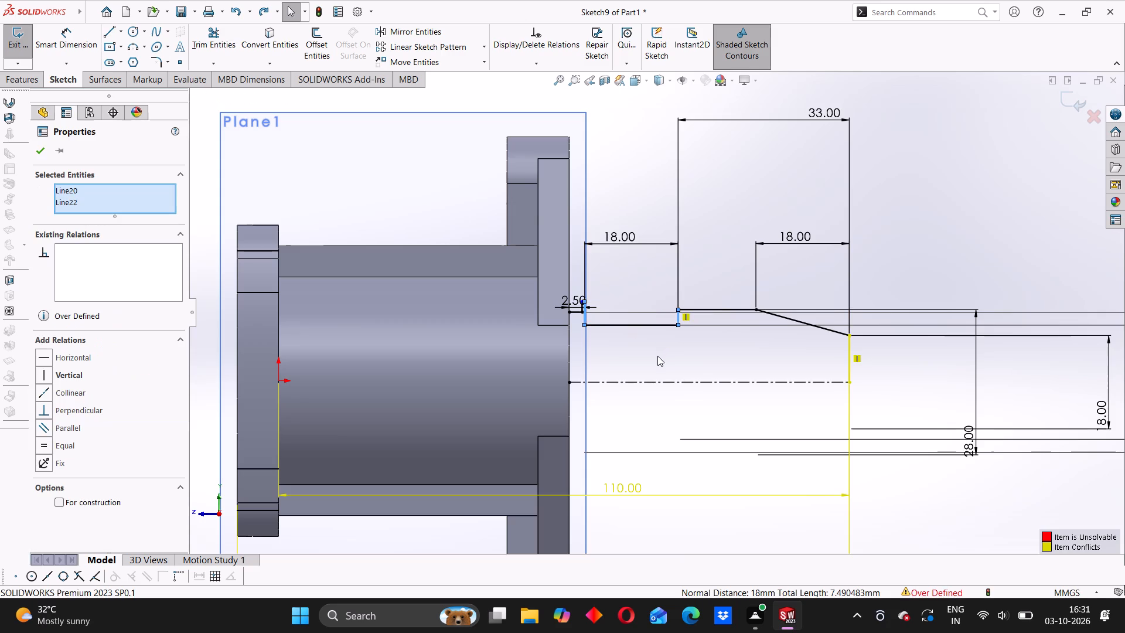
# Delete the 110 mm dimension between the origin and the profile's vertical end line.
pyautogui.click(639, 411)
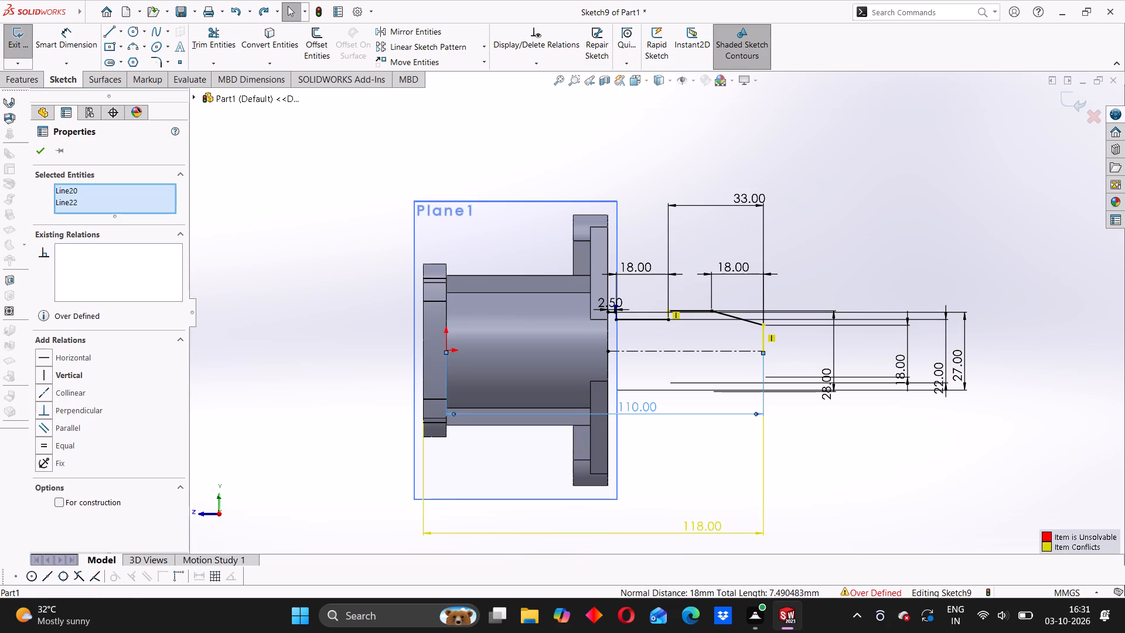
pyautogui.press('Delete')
# Make the notch's two vertical walls equal in length with an Equal relation.
pyautogui.scroll(-7, 632, 338)
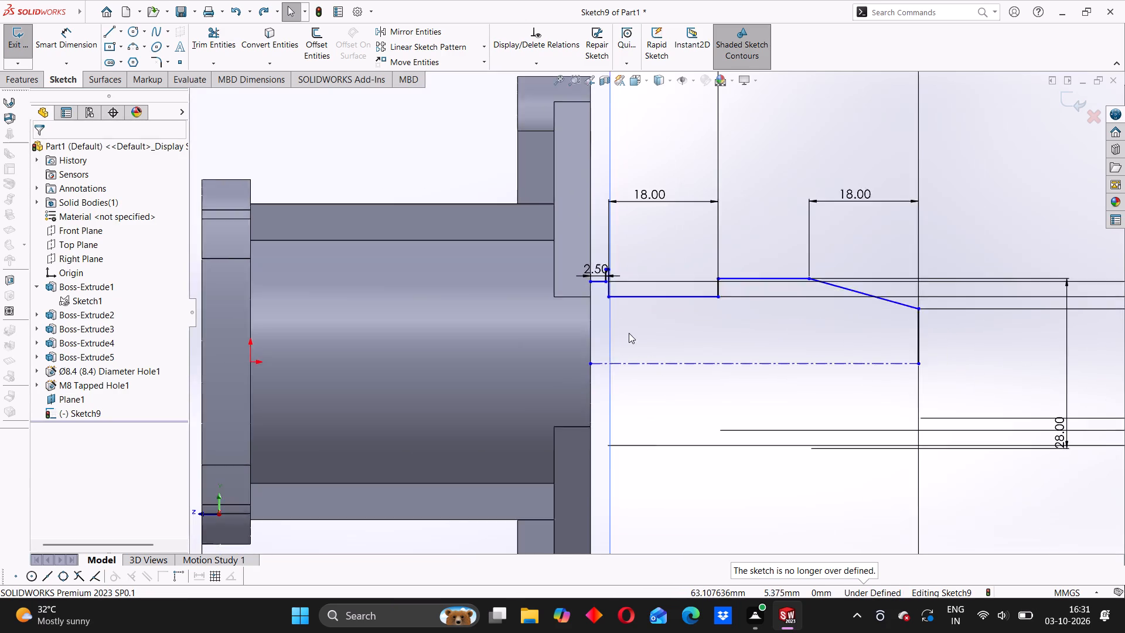
pyautogui.scroll(-1, 629, 333)
pyautogui.scroll(-3, 590, 272)
pyautogui.click(601, 209)
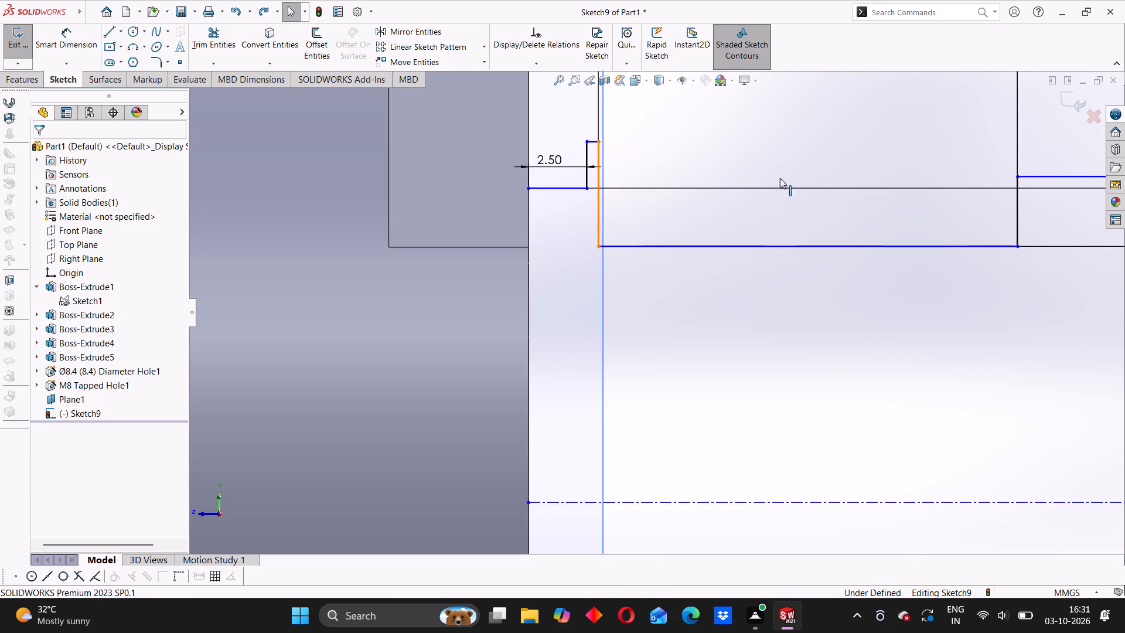
pyautogui.keyDown('ctrl'); pyautogui.click(1019, 207); pyautogui.keyUp('ctrl')
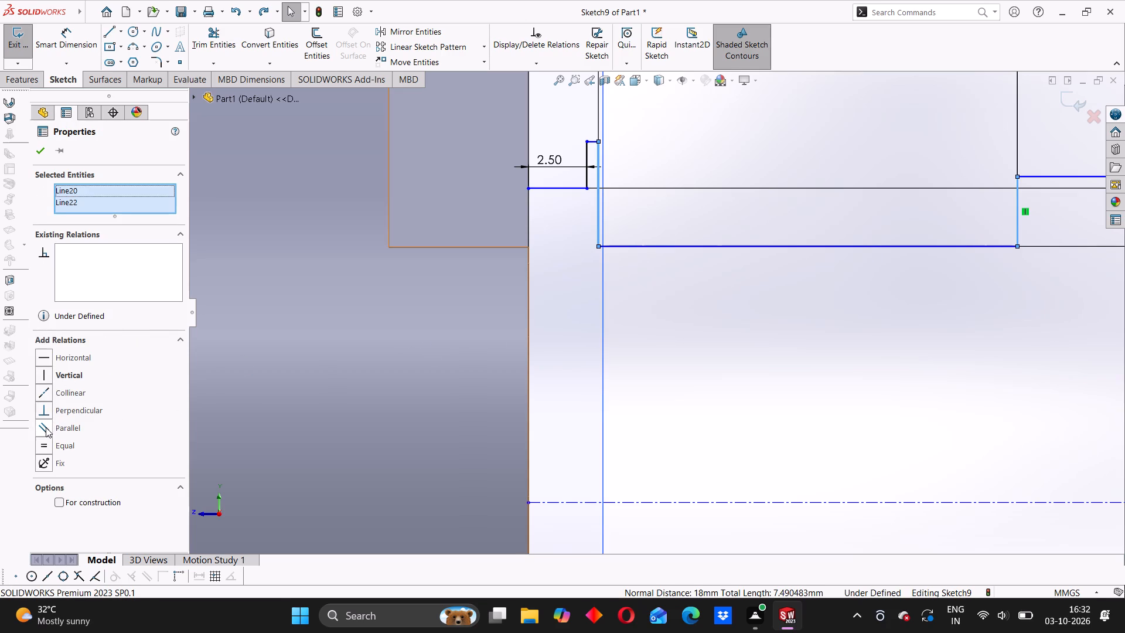
pyautogui.click(44, 440)
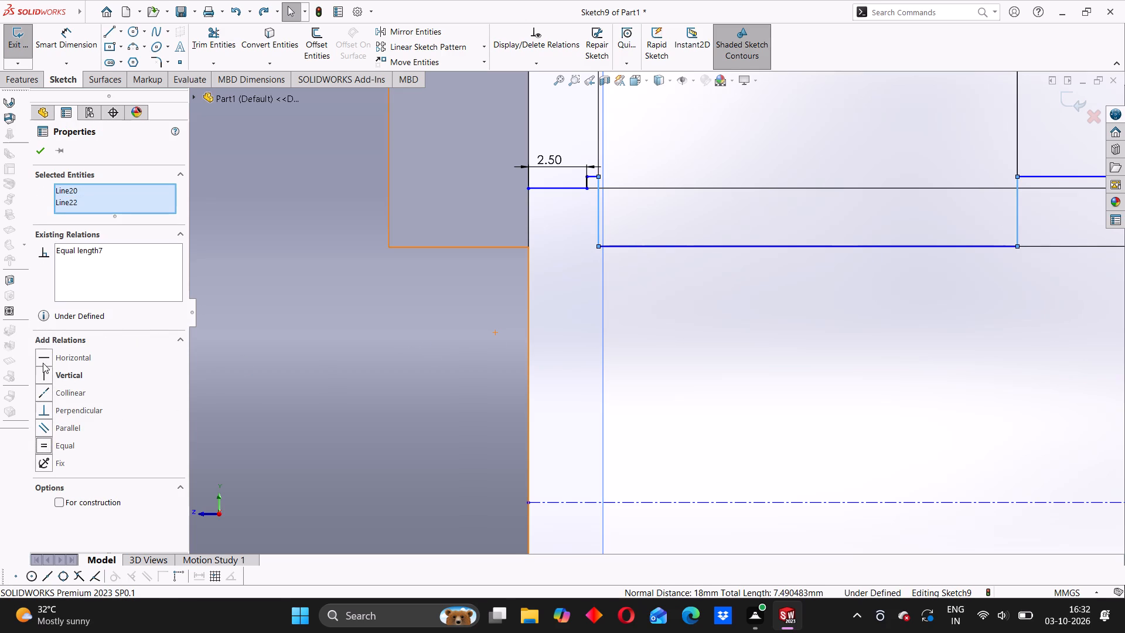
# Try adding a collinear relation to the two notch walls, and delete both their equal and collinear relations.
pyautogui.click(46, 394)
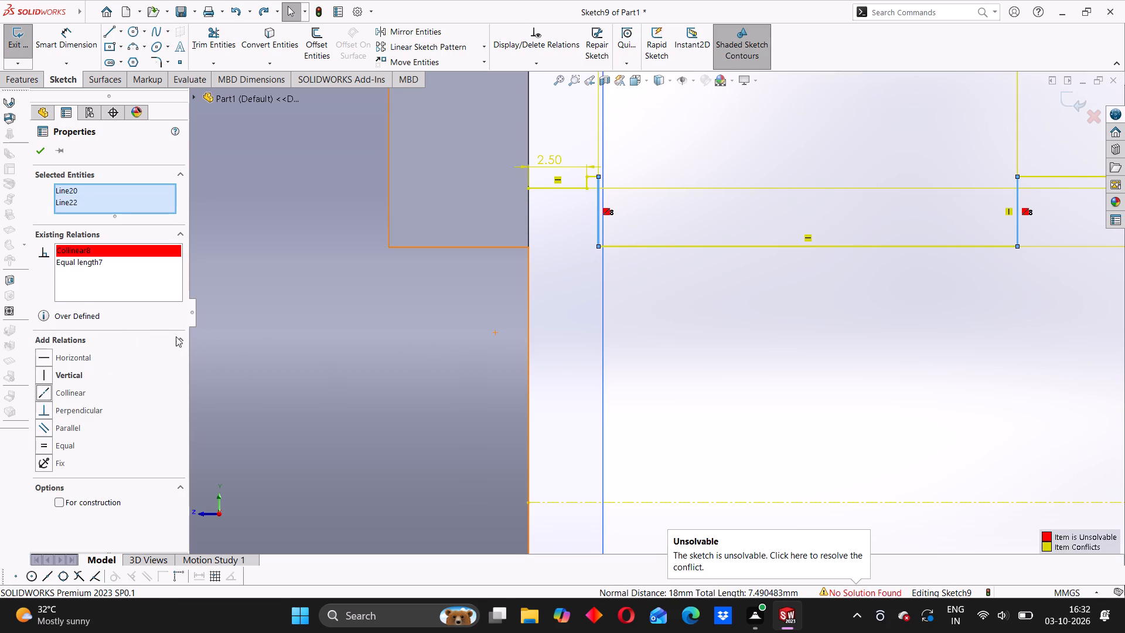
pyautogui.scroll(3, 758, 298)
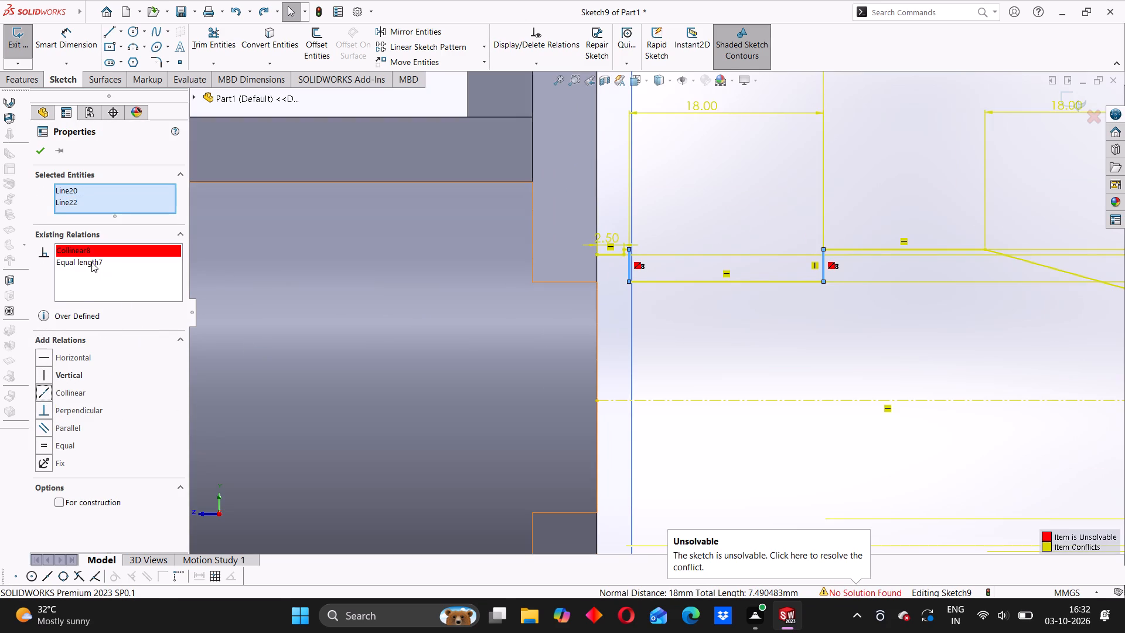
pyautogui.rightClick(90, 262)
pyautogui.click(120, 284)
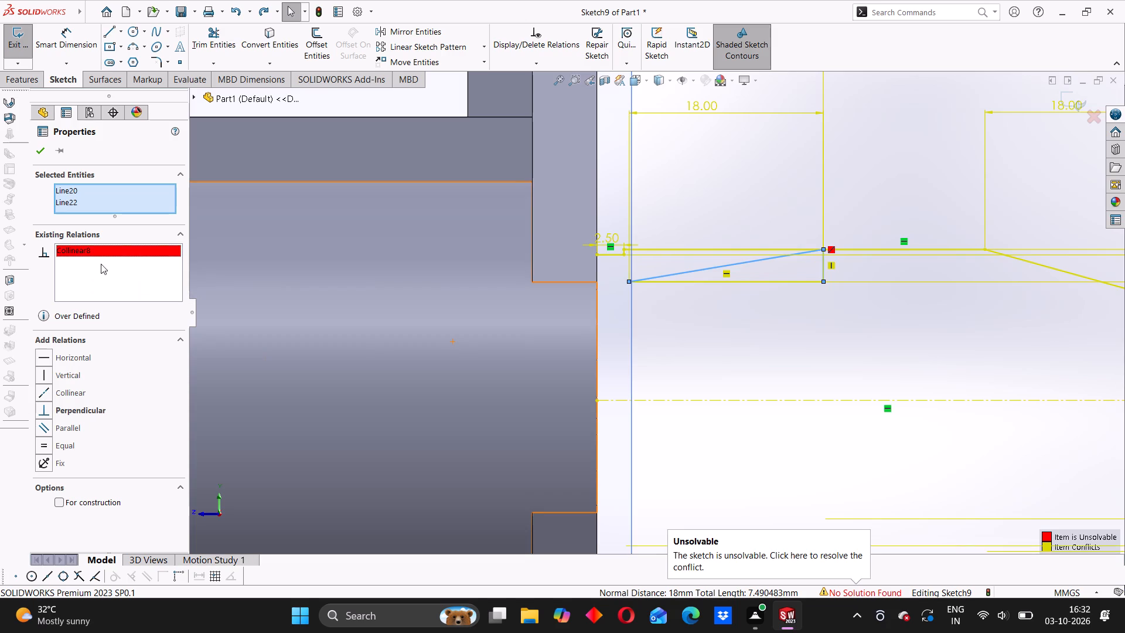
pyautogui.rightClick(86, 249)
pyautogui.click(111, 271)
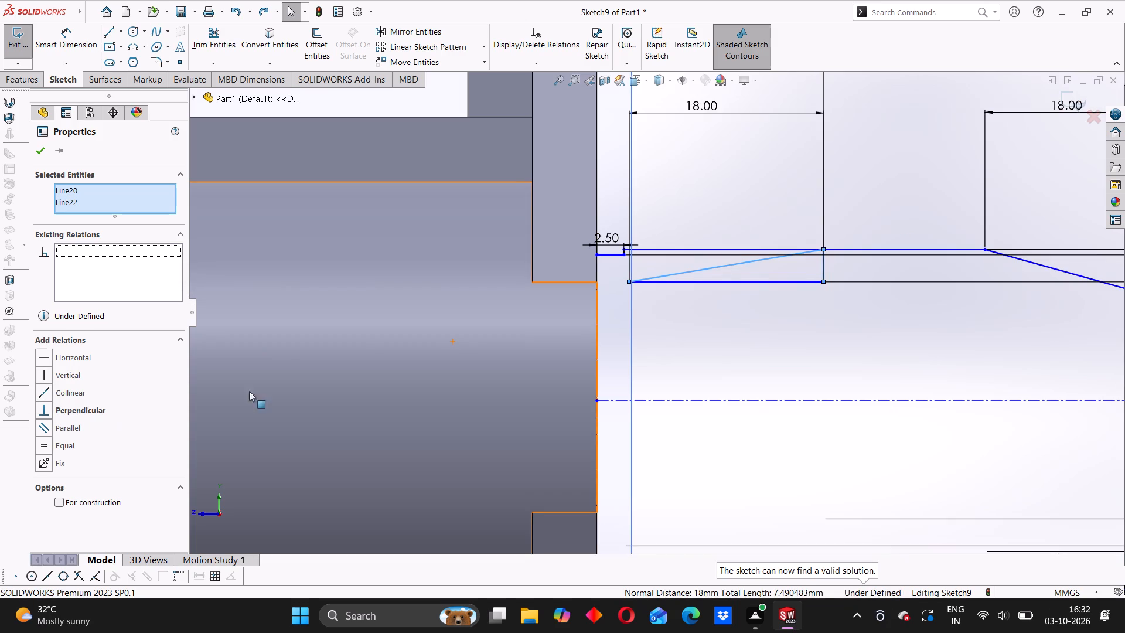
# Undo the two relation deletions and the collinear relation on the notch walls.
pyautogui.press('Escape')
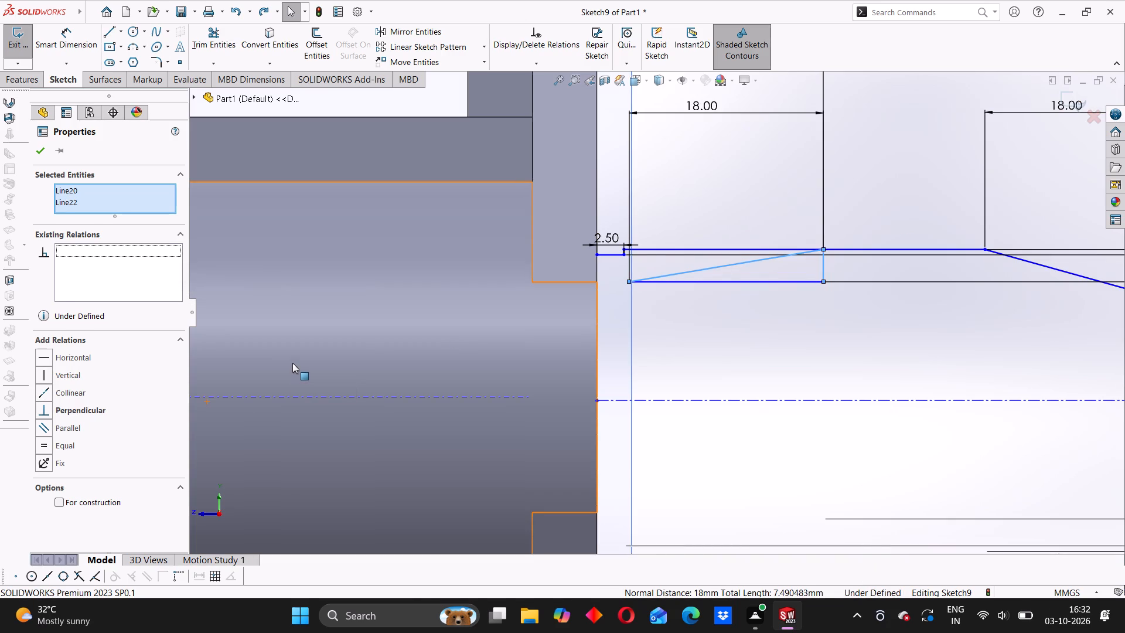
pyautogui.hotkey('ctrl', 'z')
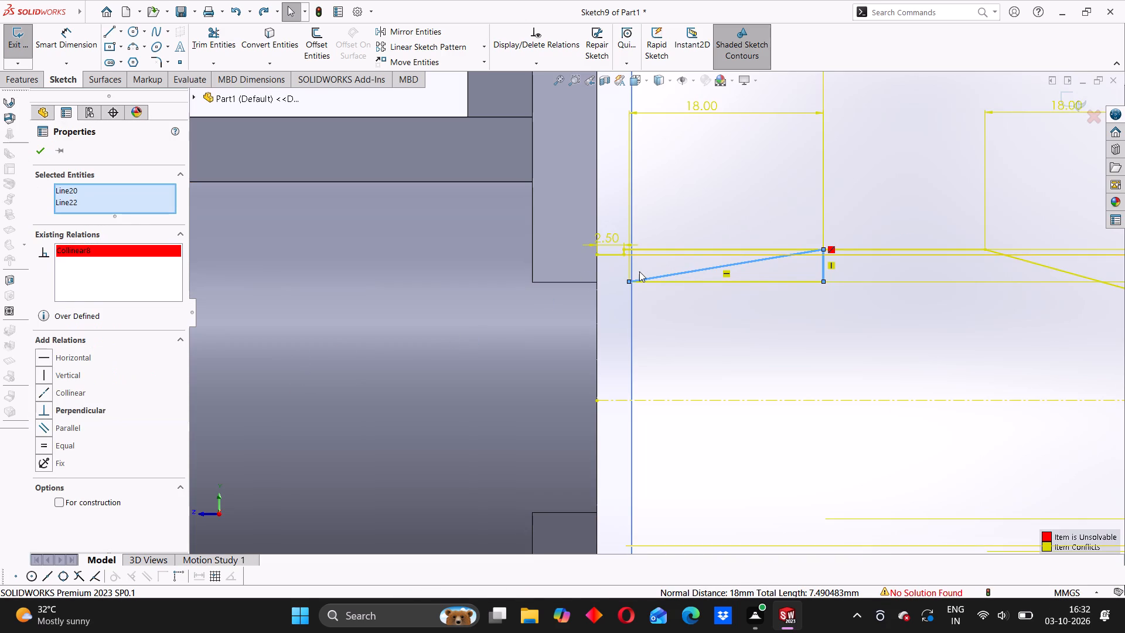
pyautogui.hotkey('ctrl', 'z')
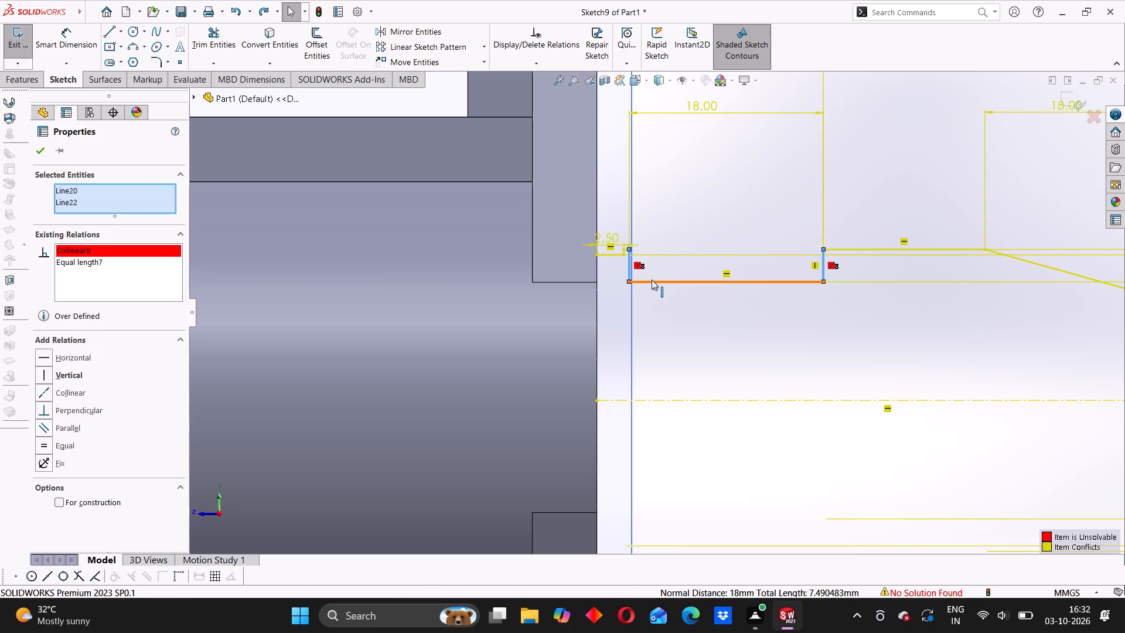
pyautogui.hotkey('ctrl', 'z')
# Reapply the Equal relation to the notch's two vertical walls and accept it.
pyautogui.scroll(-3, 734, 258)
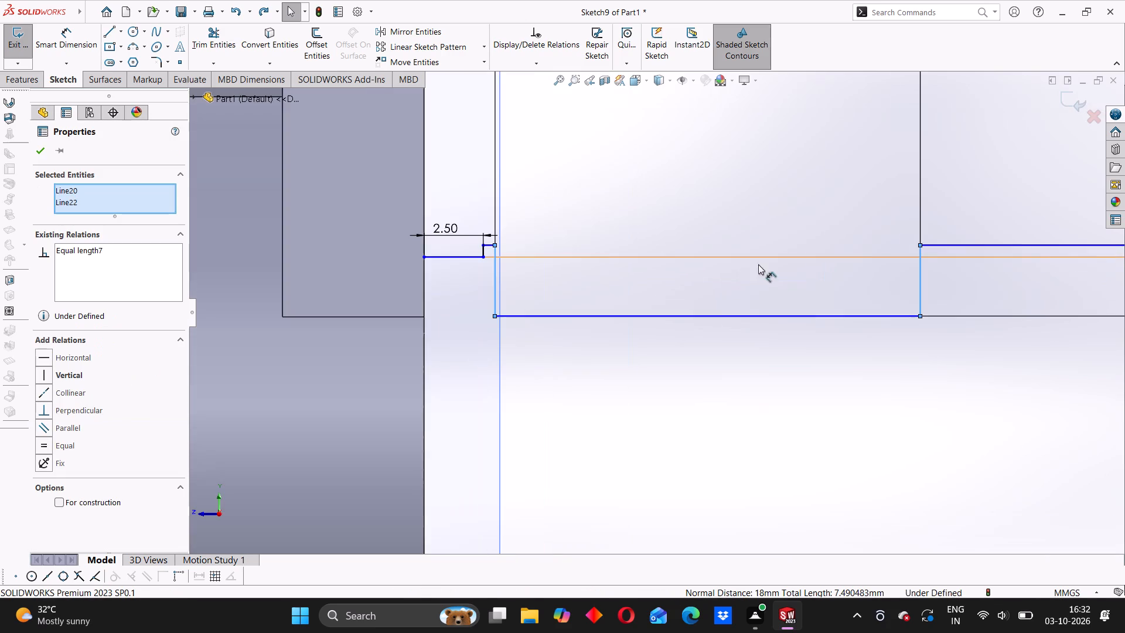
pyautogui.scroll(3, 788, 280)
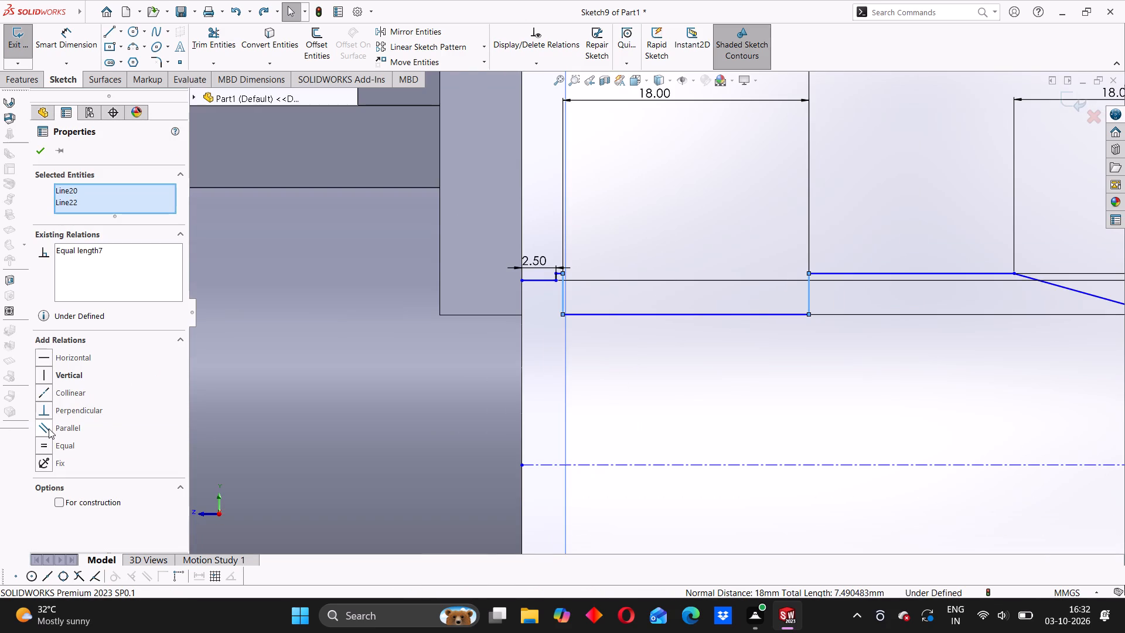
pyautogui.click(47, 443)
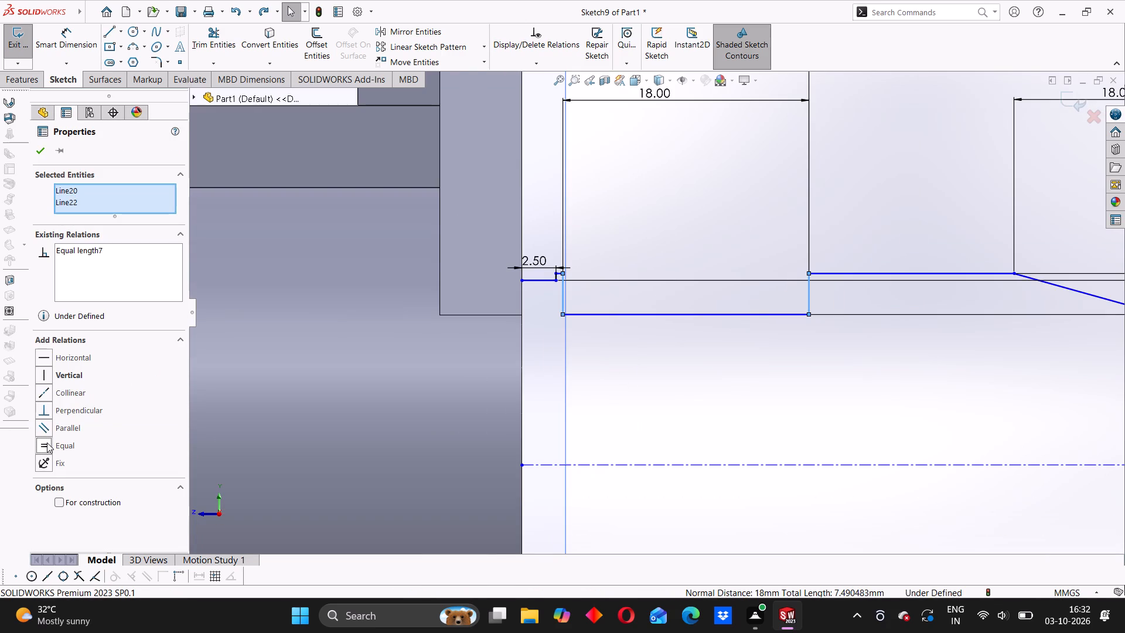
pyautogui.click(47, 451)
pyautogui.click(42, 147)
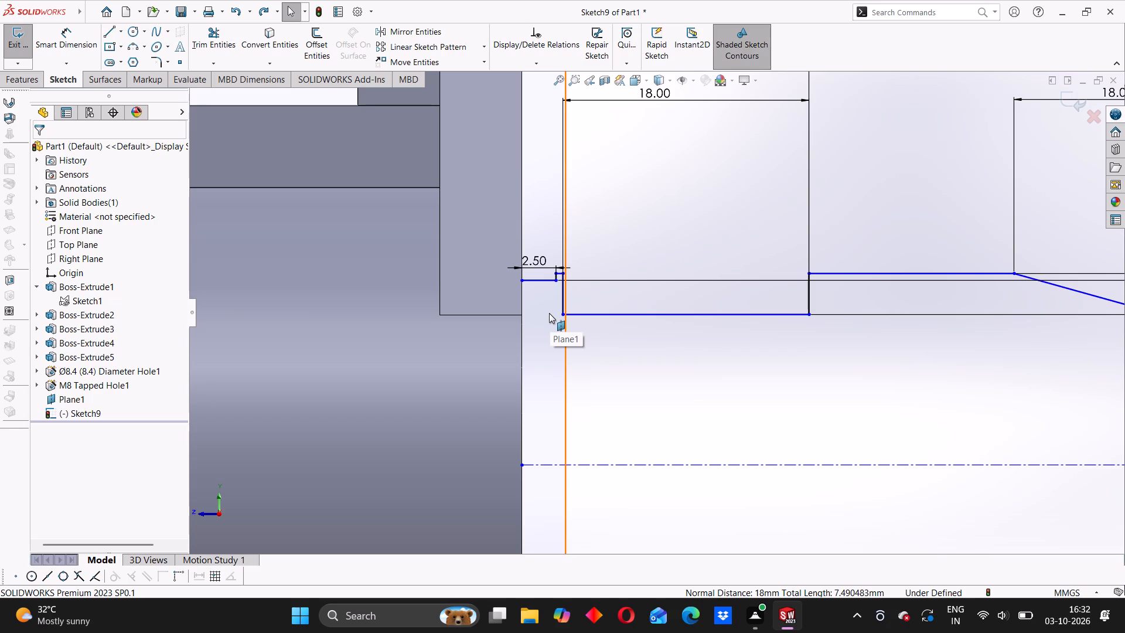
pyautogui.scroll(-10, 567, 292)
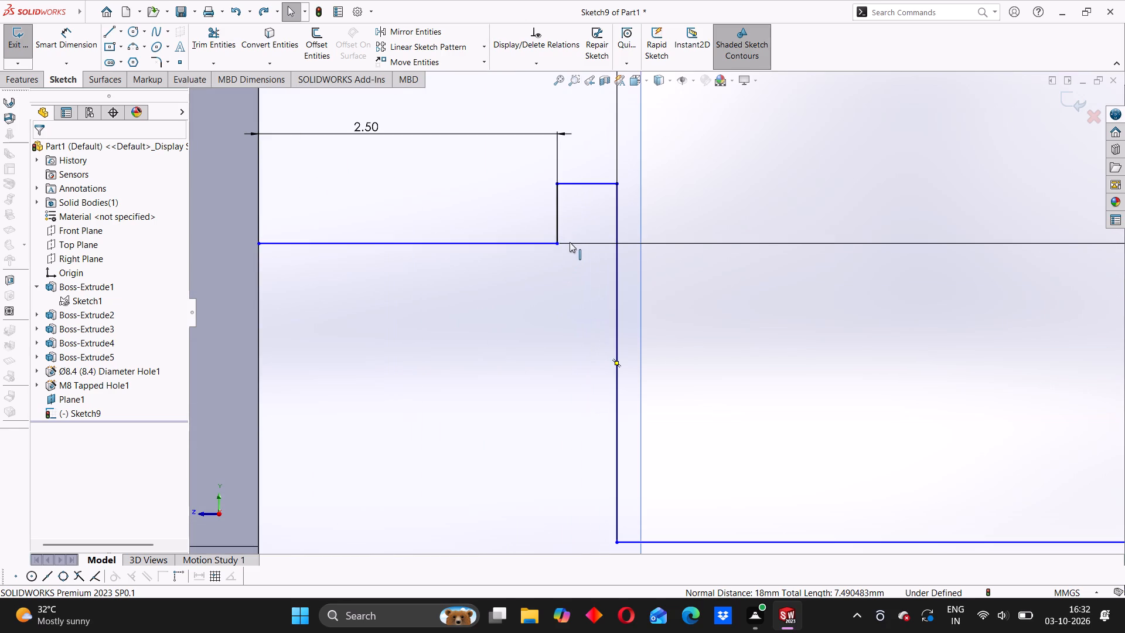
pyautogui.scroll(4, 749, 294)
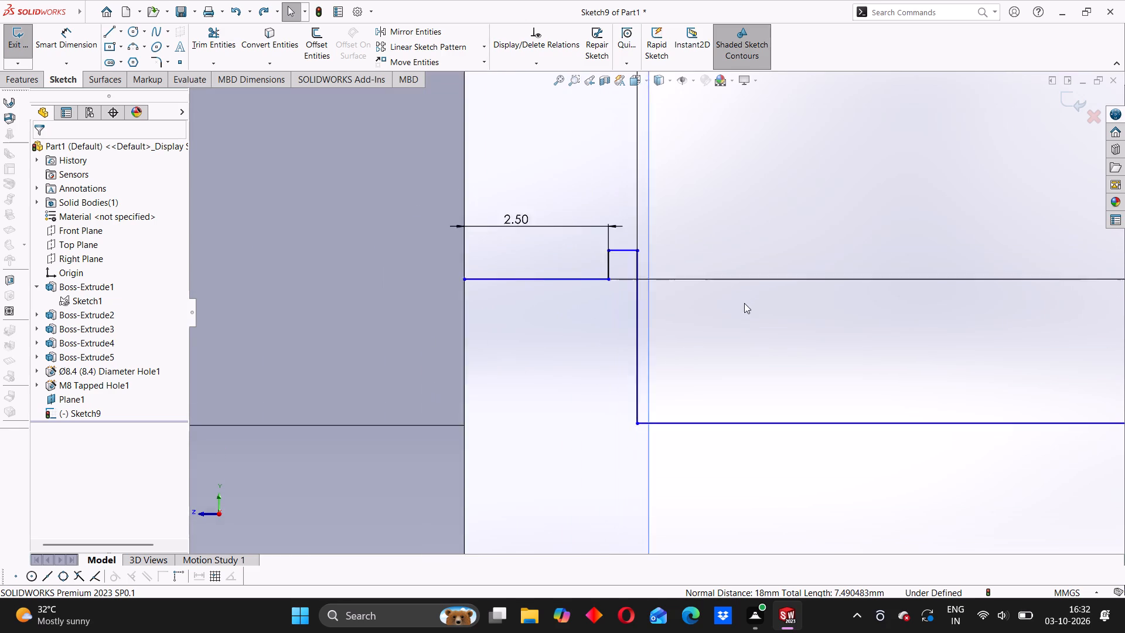
# Test how freely the corner and horizontal lines of the small step beside the flange face can move.
pyautogui.scroll(3, 744, 303)
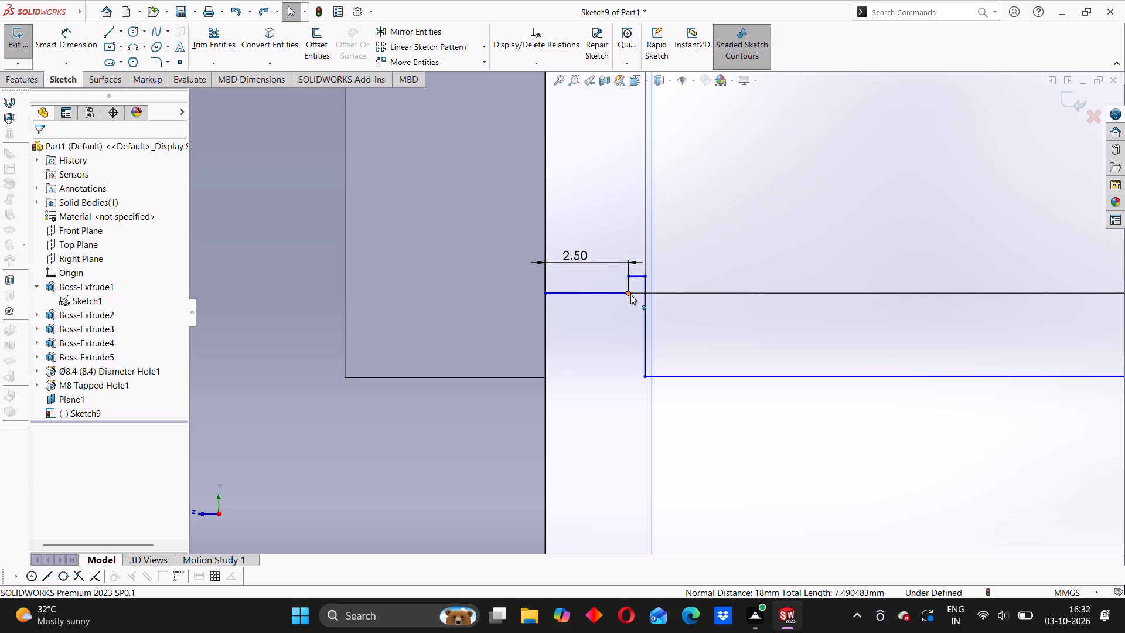
pyautogui.moveTo(629, 277); pyautogui.dragTo(629, 278)
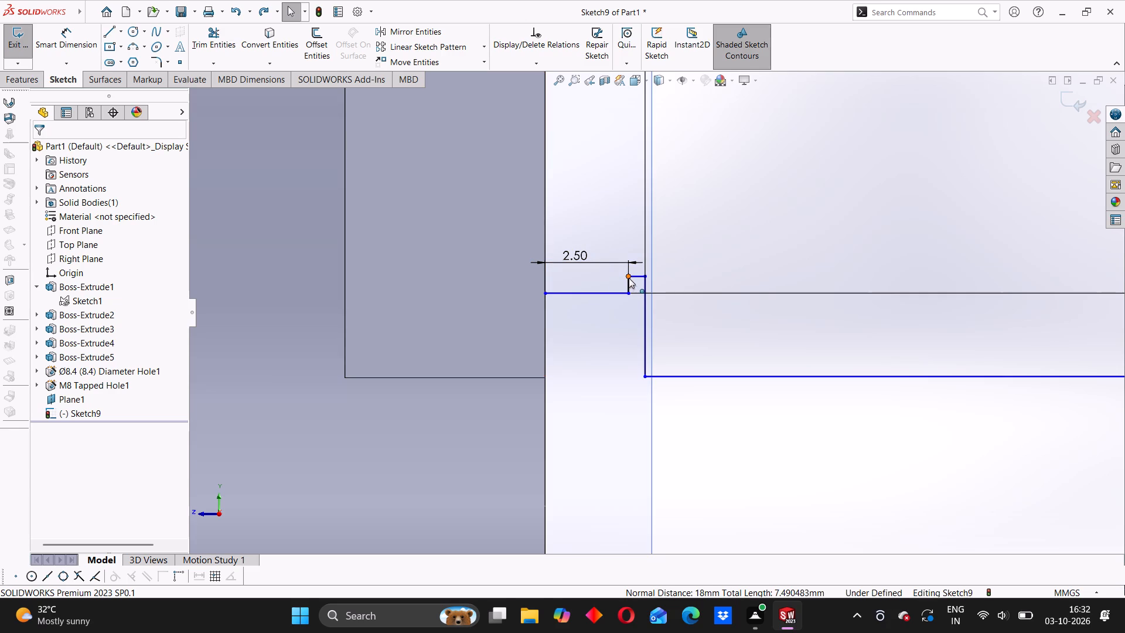
pyautogui.moveTo(629, 278); pyautogui.dragTo(629, 285)
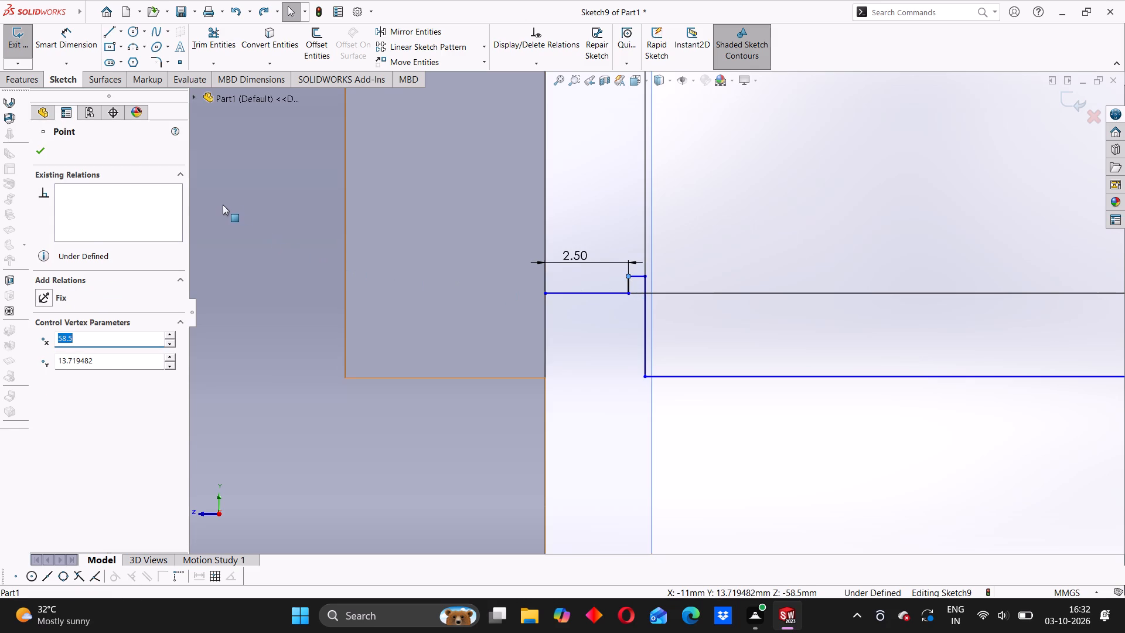
pyautogui.click(222, 206)
pyautogui.moveTo(637, 277); pyautogui.dragTo(638, 281)
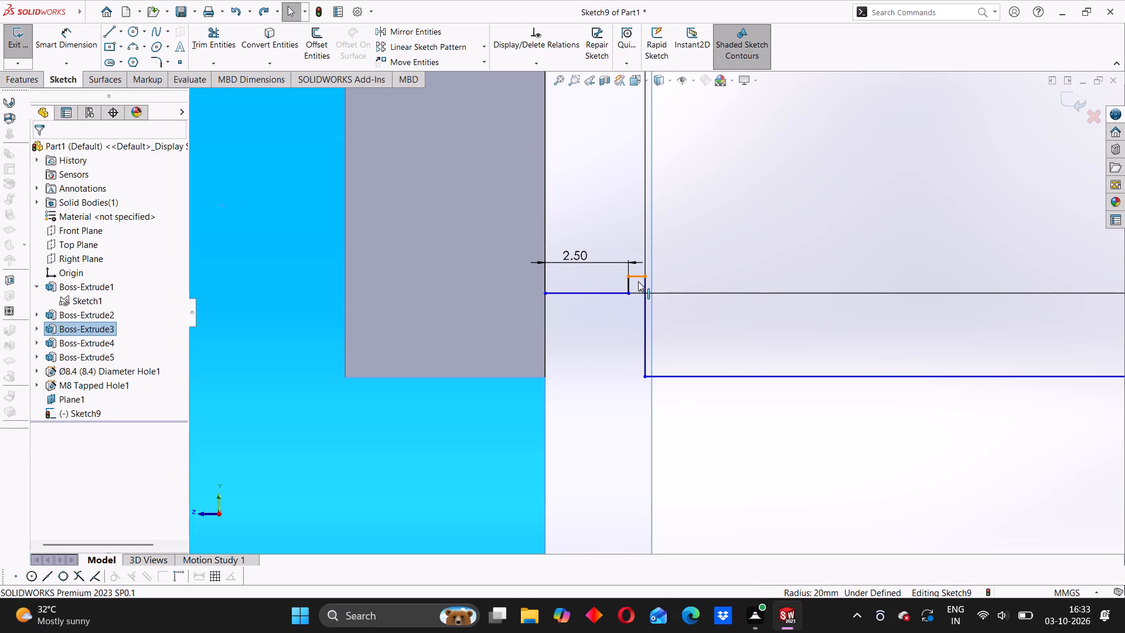
pyautogui.moveTo(638, 281); pyautogui.dragTo(669, 273)
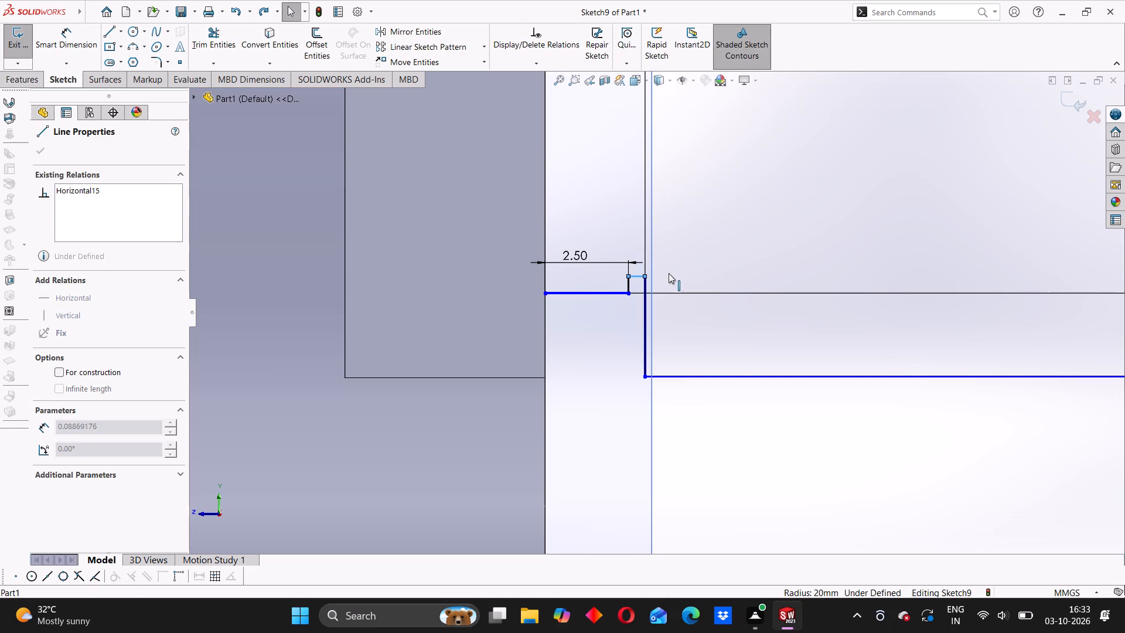
pyautogui.moveTo(669, 273); pyautogui.dragTo(673, 270)
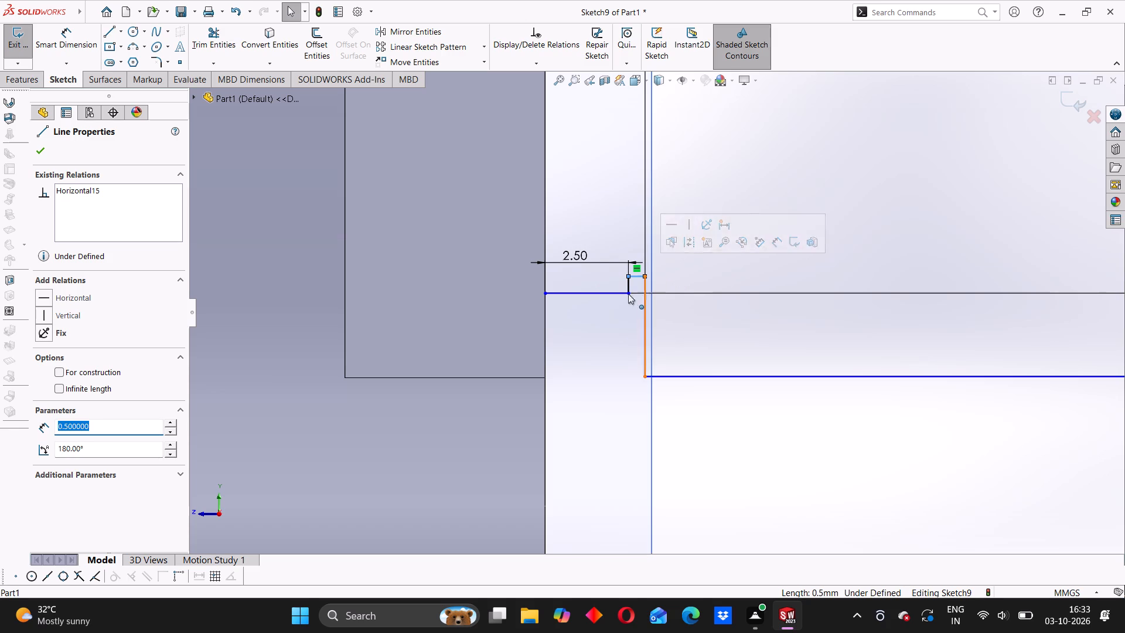
pyautogui.moveTo(606, 292); pyautogui.dragTo(608, 278)
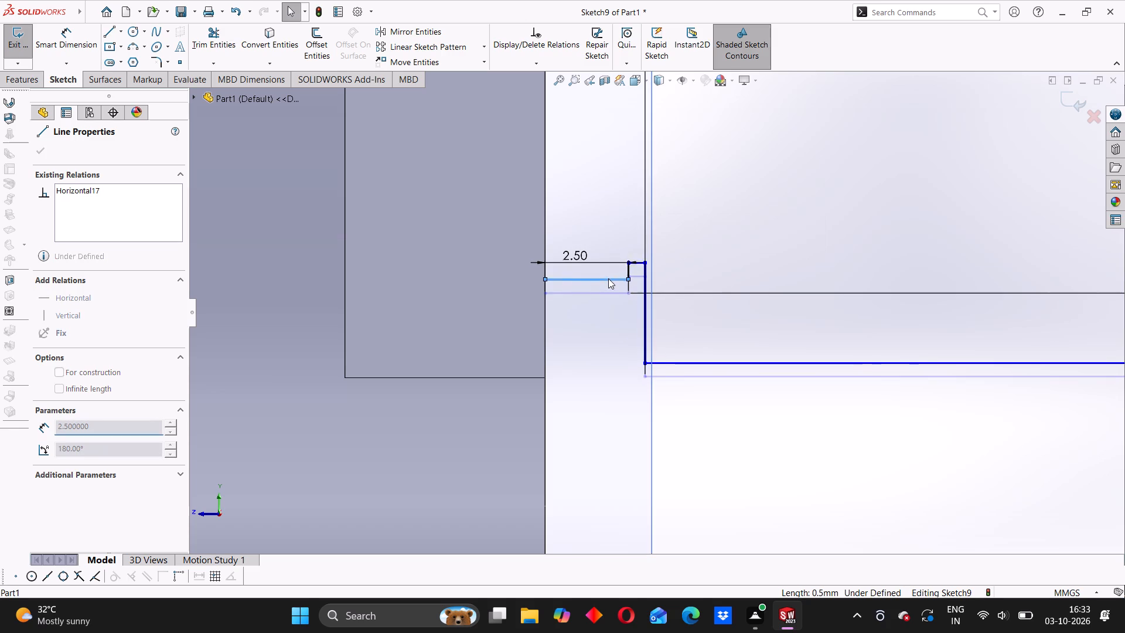
pyautogui.moveTo(608, 278); pyautogui.dragTo(612, 292)
pyautogui.click(748, 193)
pyautogui.scroll(3, 848, 271)
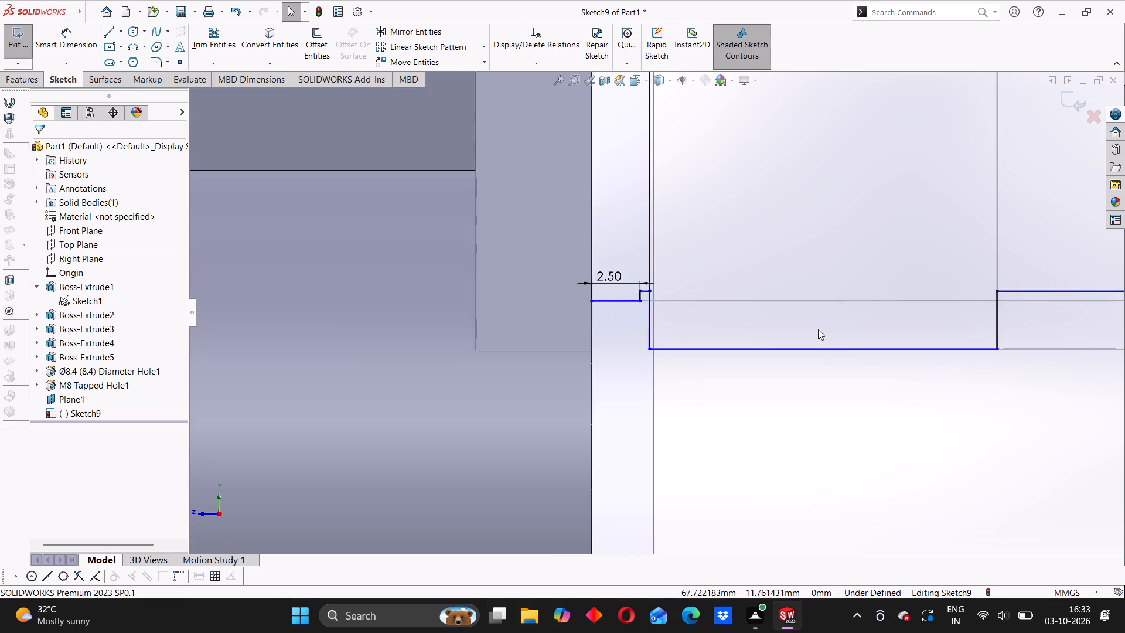
pyautogui.scroll(5, 818, 329)
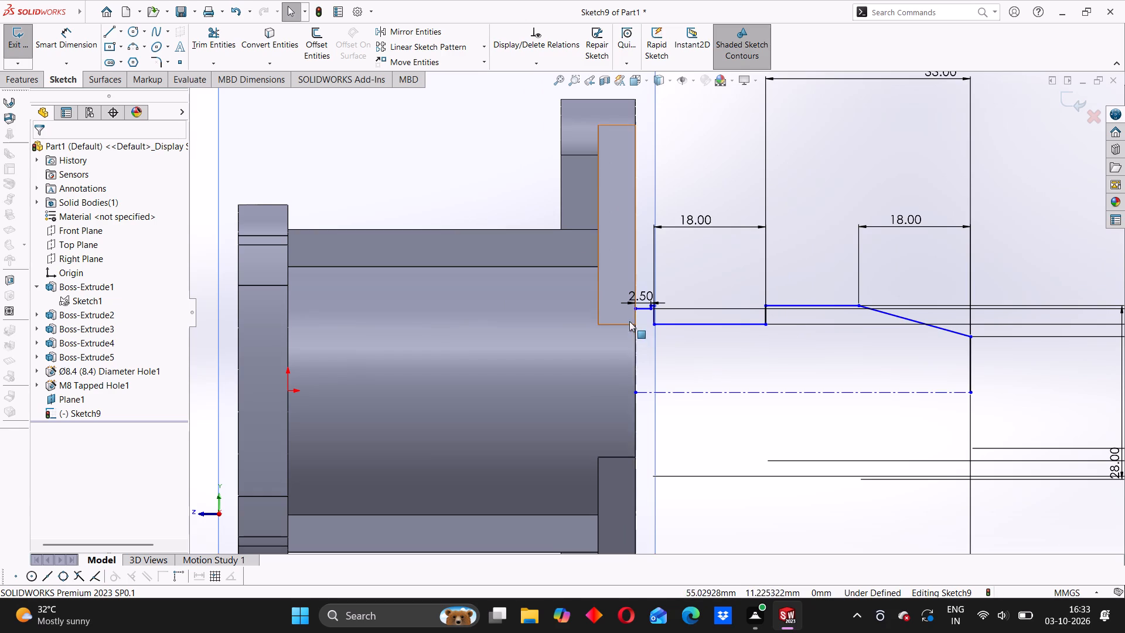
# Delete the 2.50 mm dimension on the short horizontal line beside the flange face.
pyautogui.scroll(-4, 629, 321)
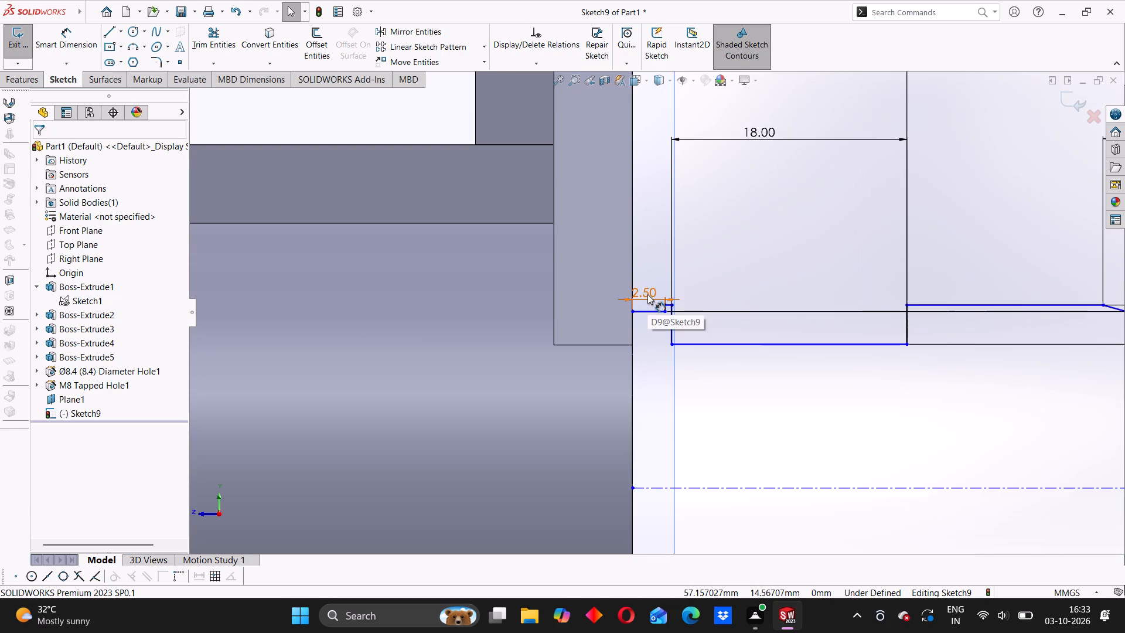
pyautogui.click(647, 294)
pyautogui.press('Delete')
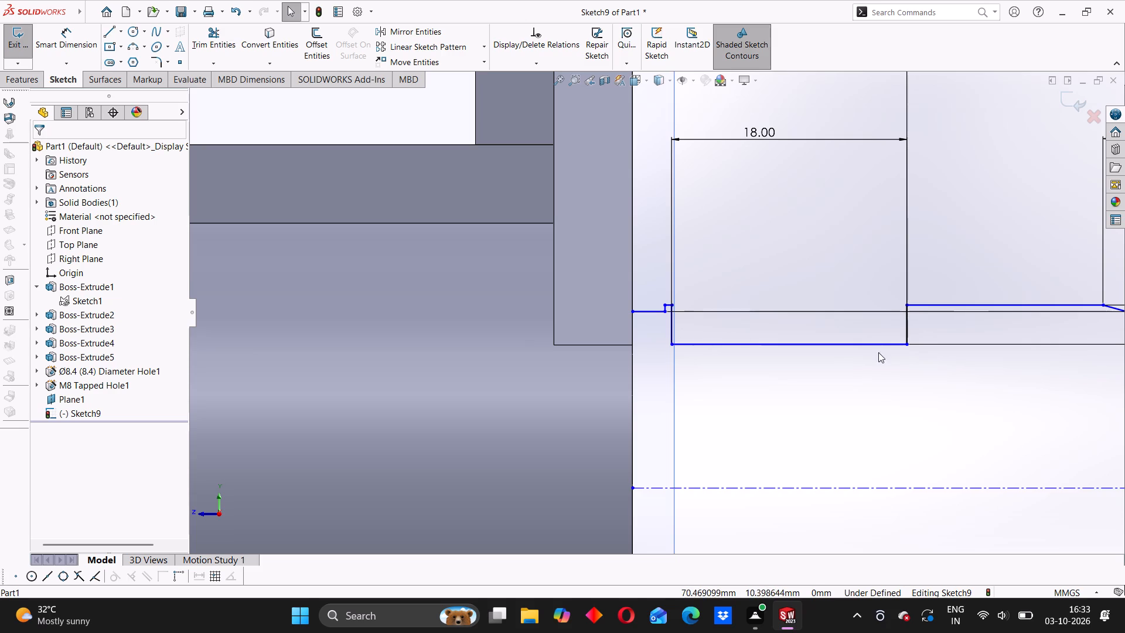
# Add a Horizontal relation between the upper endpoints of the two vertical walls of the 18 mm notch.
pyautogui.scroll(-3, 681, 326)
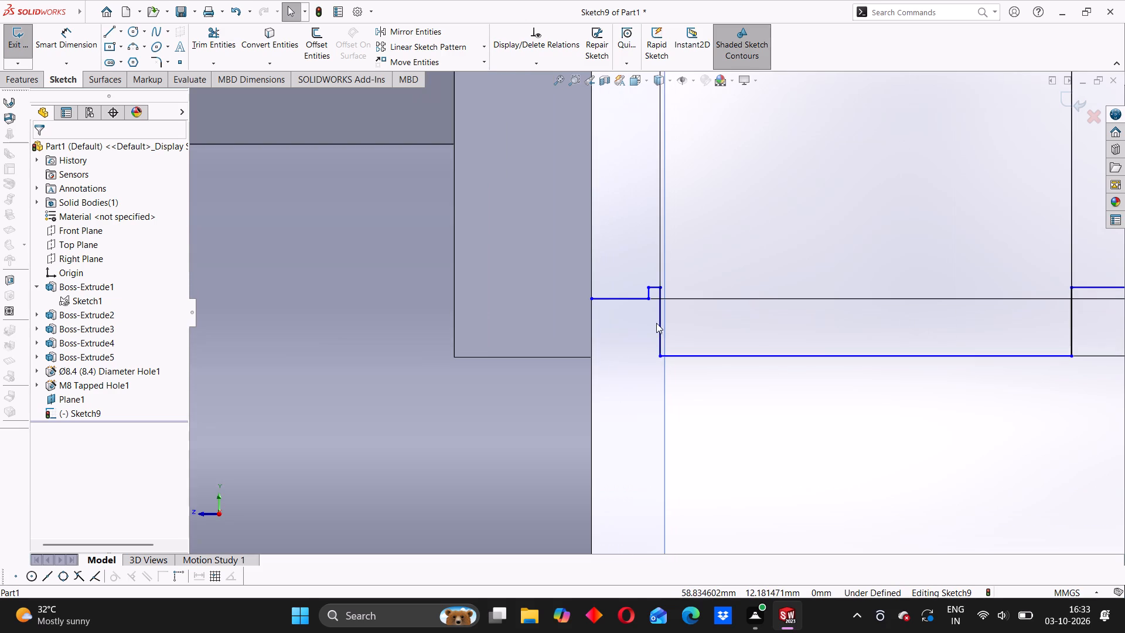
pyautogui.click(658, 321)
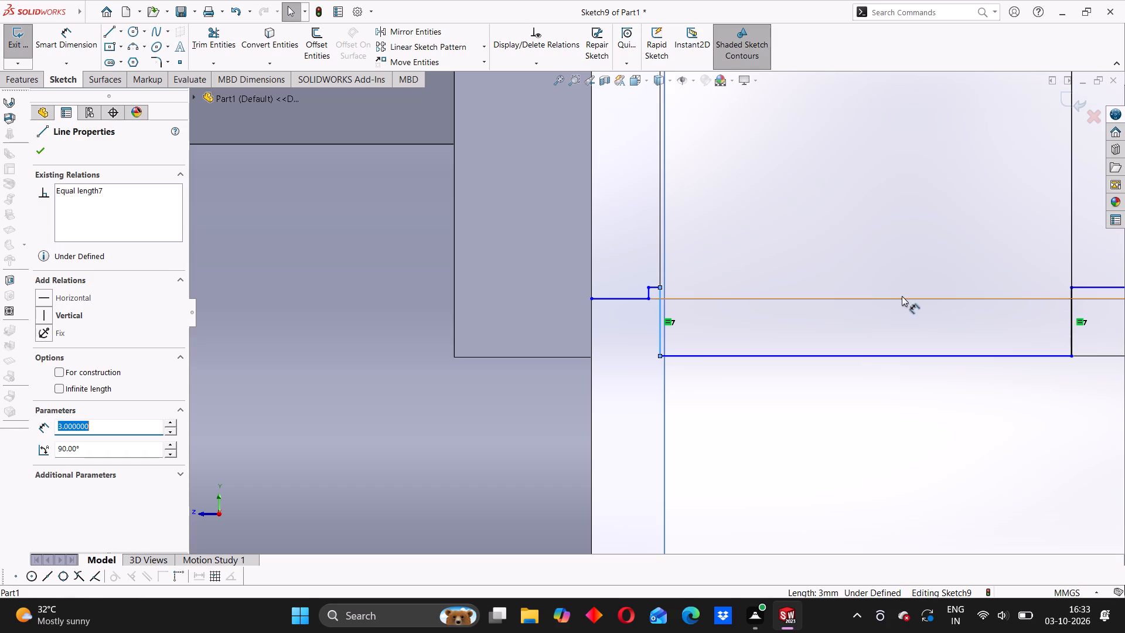
pyautogui.click(875, 294)
pyautogui.click(1070, 290)
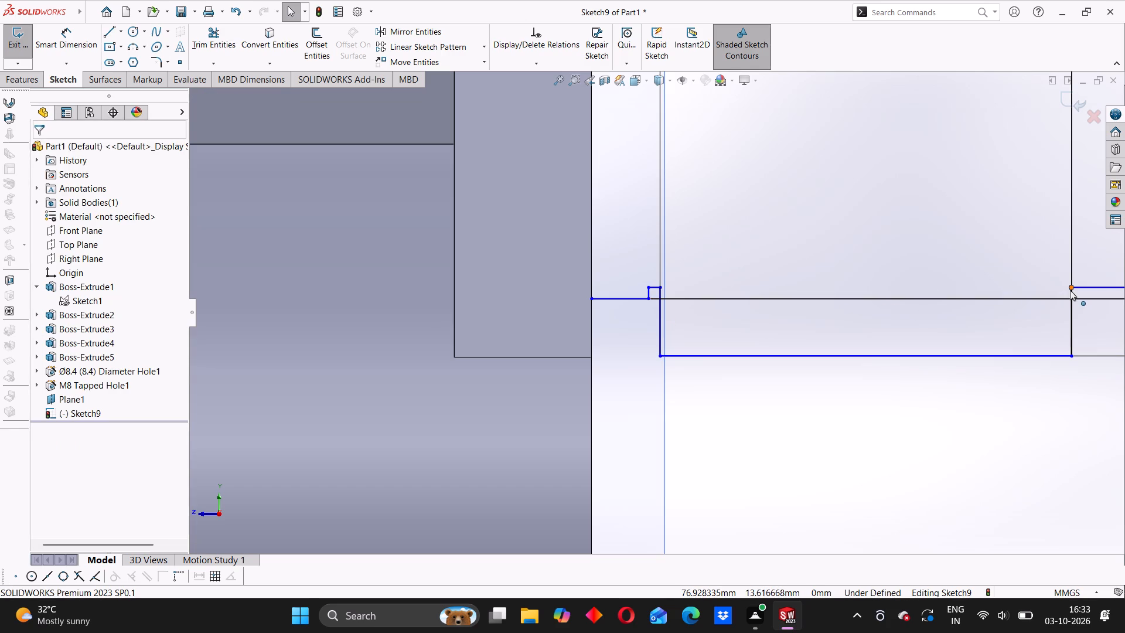
pyautogui.keyDown('ctrl'); pyautogui.click(659, 288); pyautogui.keyUp('ctrl')
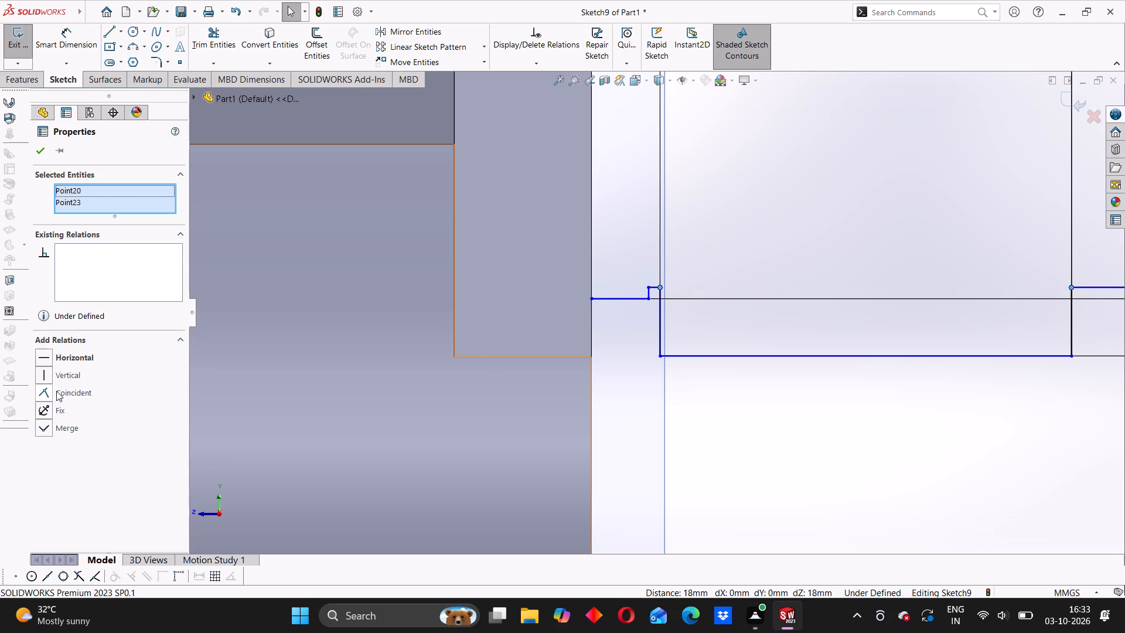
pyautogui.click(45, 357)
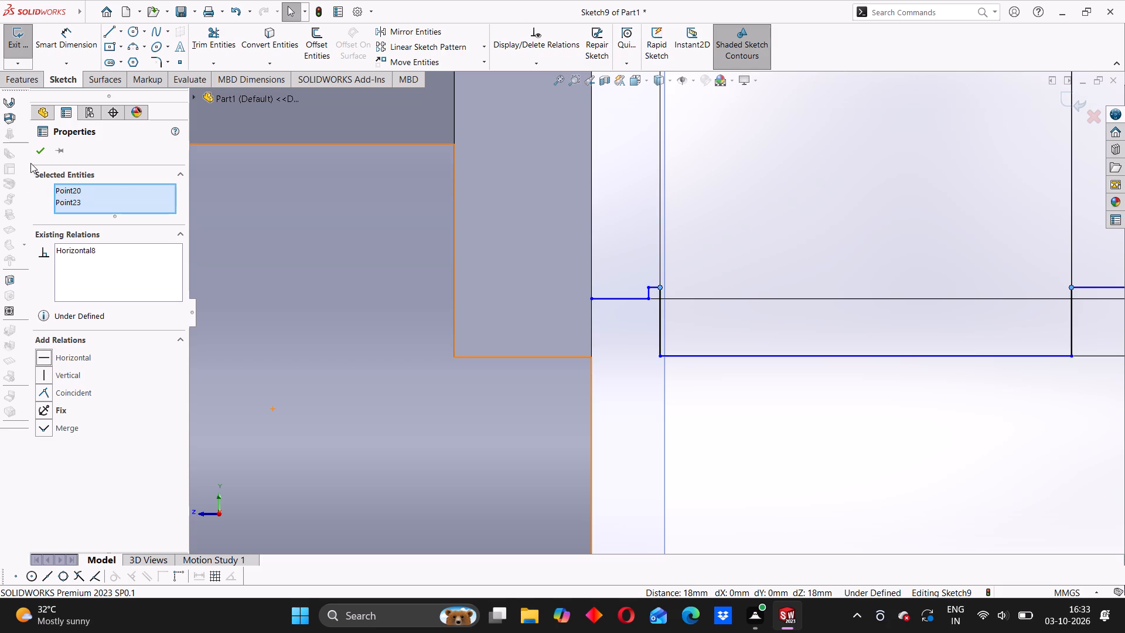
pyautogui.click(39, 151)
# Test the vertical freedom of the short horizontal line that starts at the flange face.
pyautogui.scroll(-2, 621, 302)
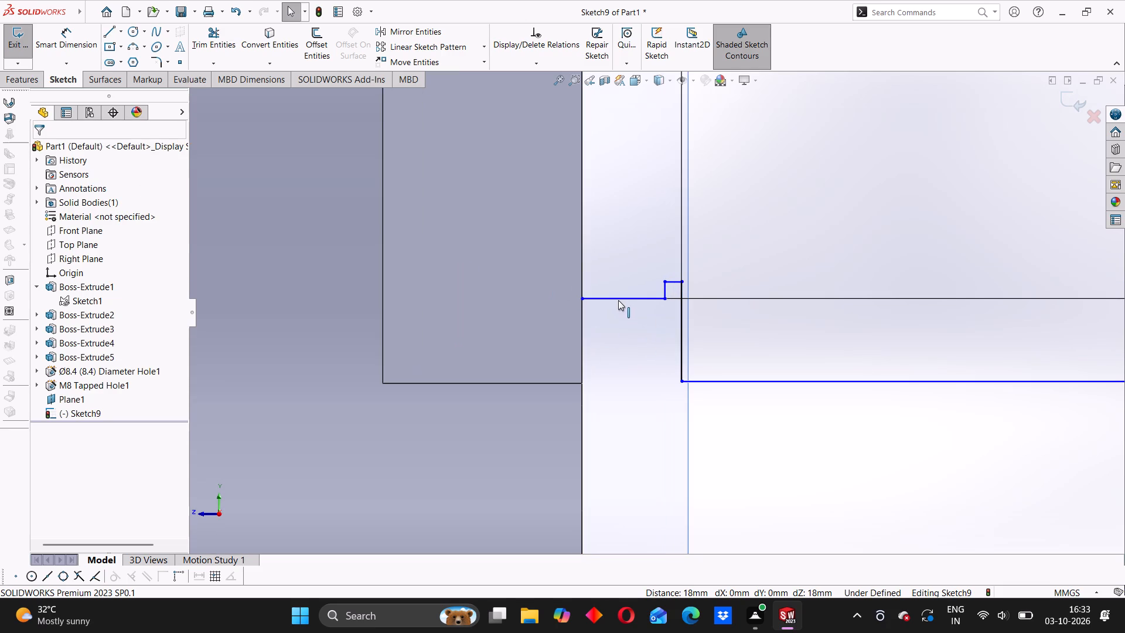
pyautogui.moveTo(611, 297); pyautogui.dragTo(615, 309)
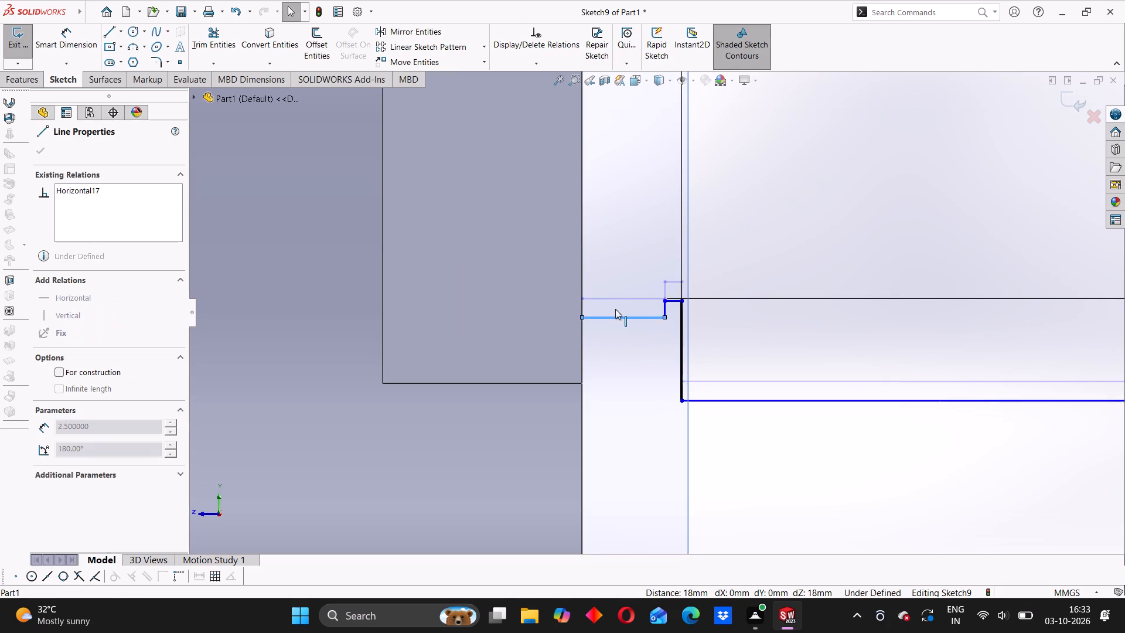
pyautogui.moveTo(615, 309); pyautogui.dragTo(618, 298)
pyautogui.scroll(3, 663, 319)
pyautogui.press('Escape')
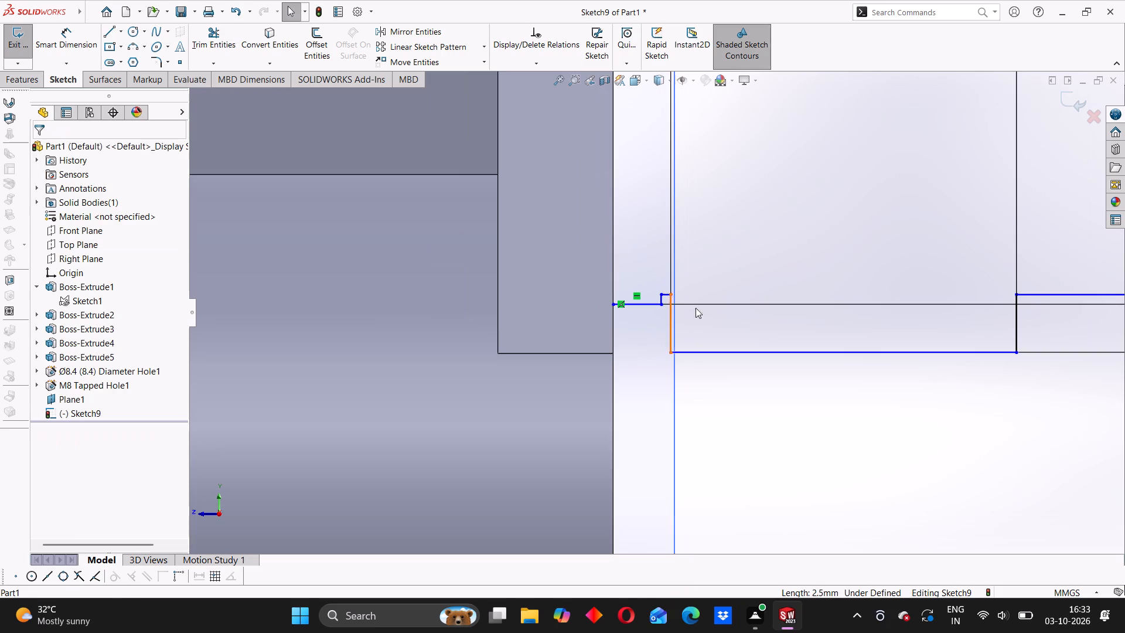
# Trim away the three short lines forming the small step between the flange face and the notch's near wall.
pyautogui.scroll(3, 669, 300)
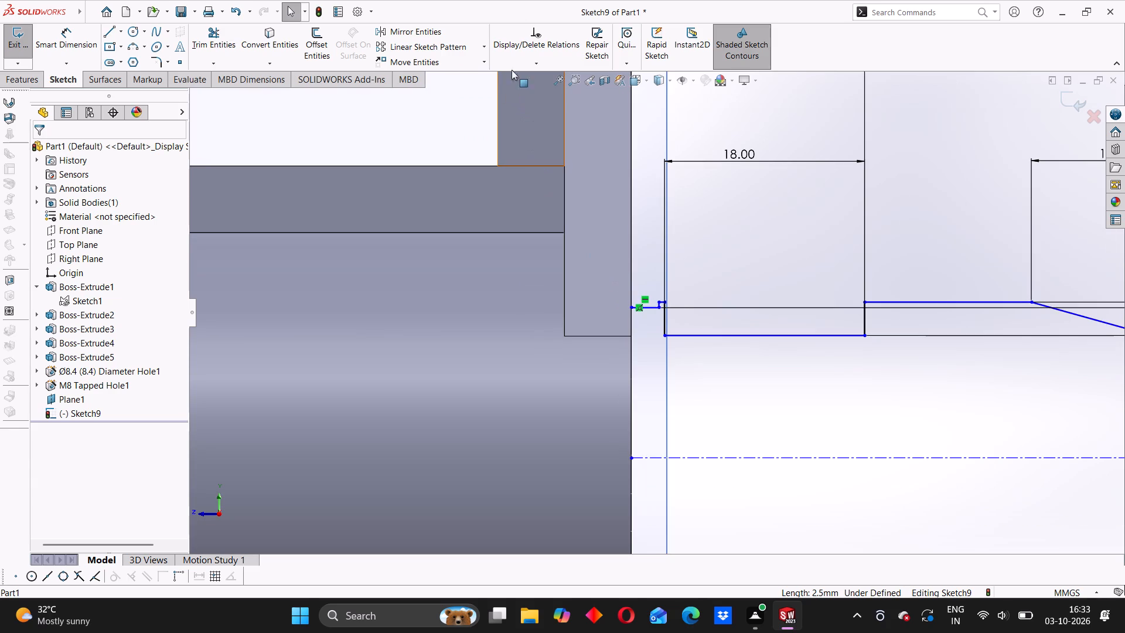
pyautogui.click(214, 35)
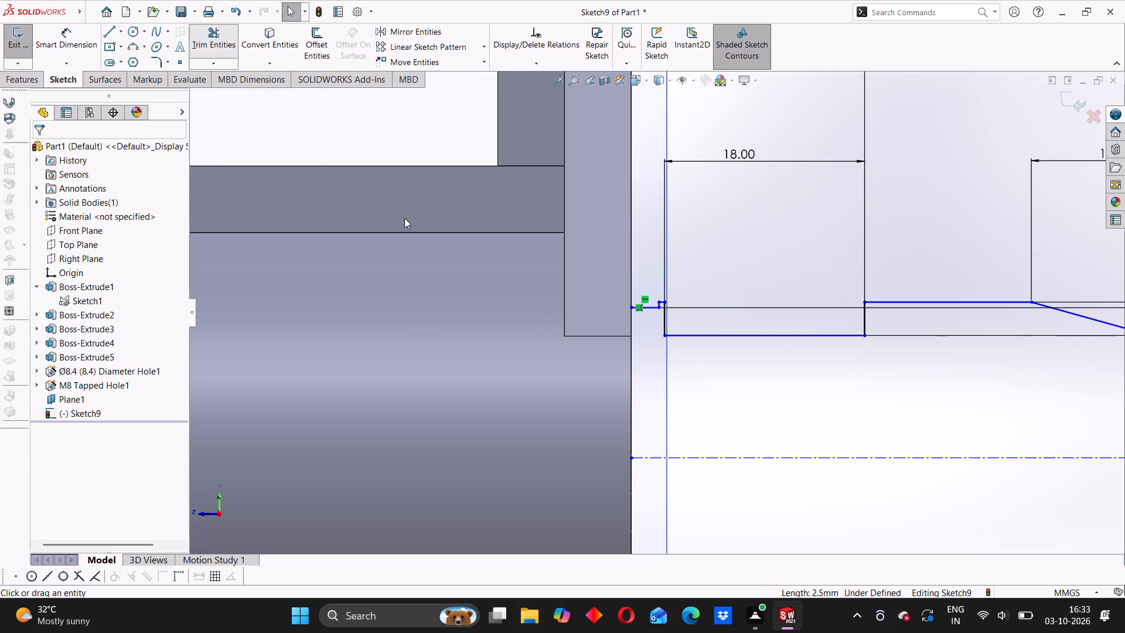
pyautogui.click(645, 307)
pyautogui.scroll(-3, 662, 307)
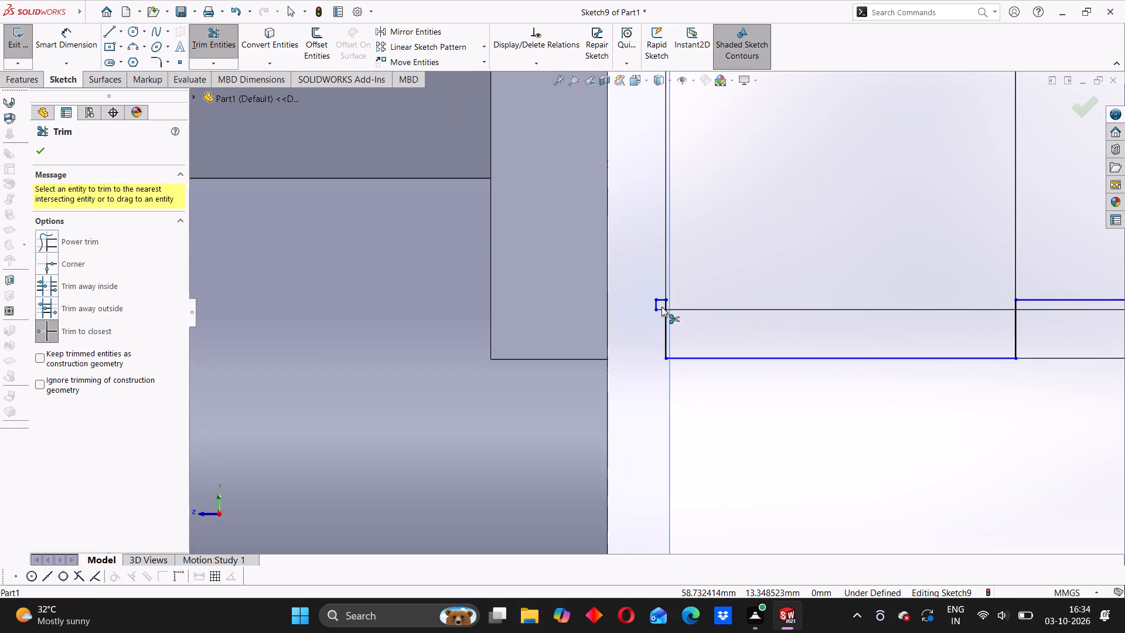
pyautogui.scroll(-2, 662, 307)
pyautogui.click(655, 304)
pyautogui.click(660, 298)
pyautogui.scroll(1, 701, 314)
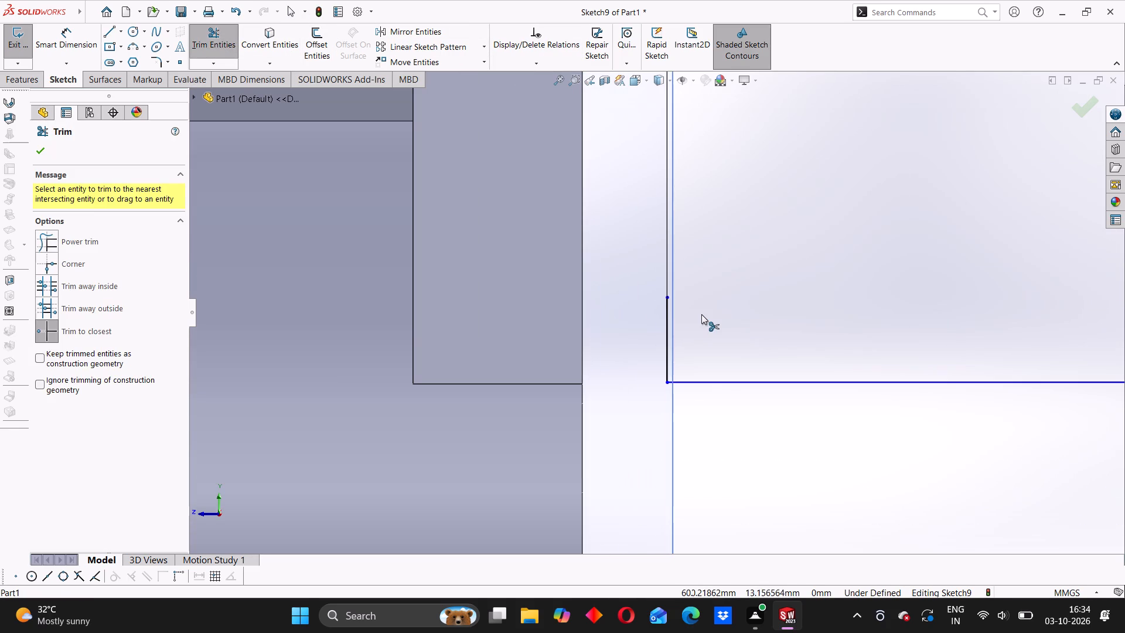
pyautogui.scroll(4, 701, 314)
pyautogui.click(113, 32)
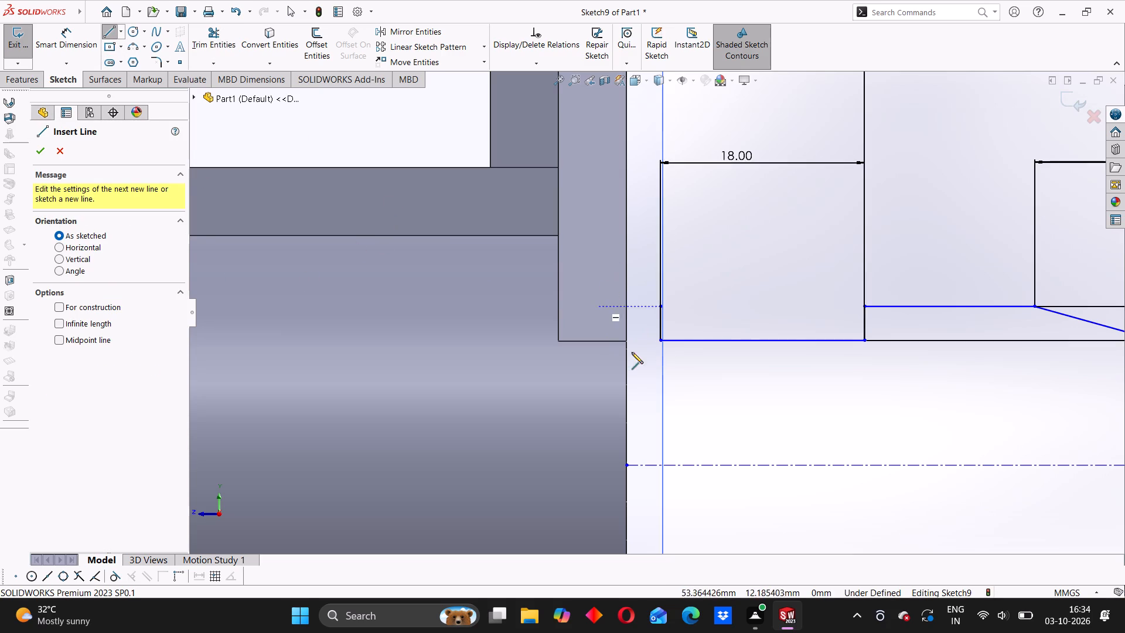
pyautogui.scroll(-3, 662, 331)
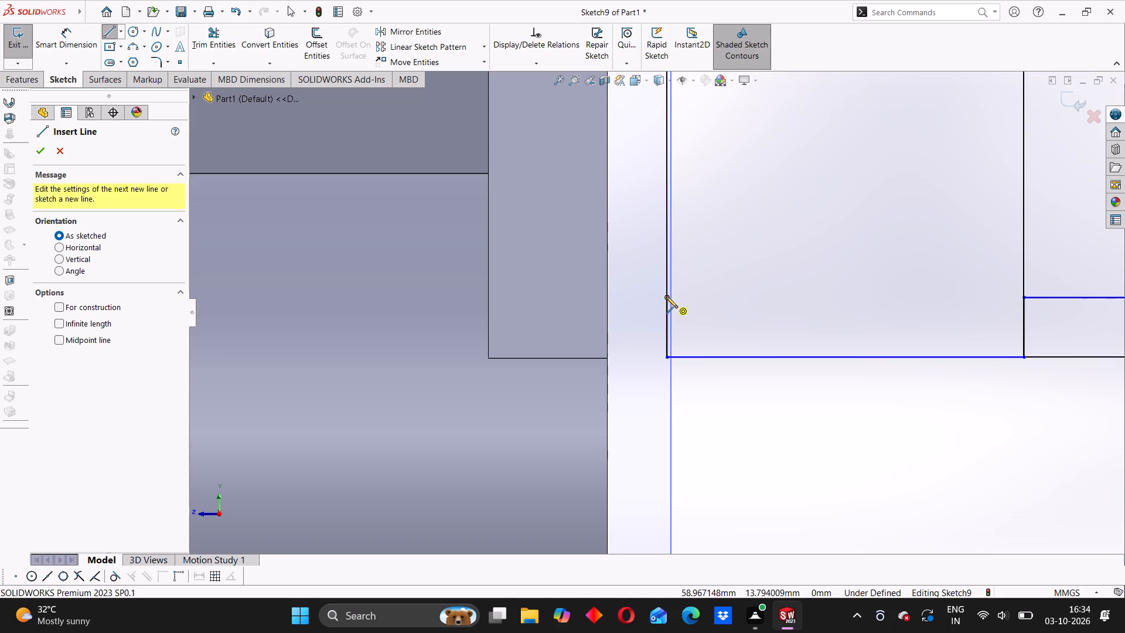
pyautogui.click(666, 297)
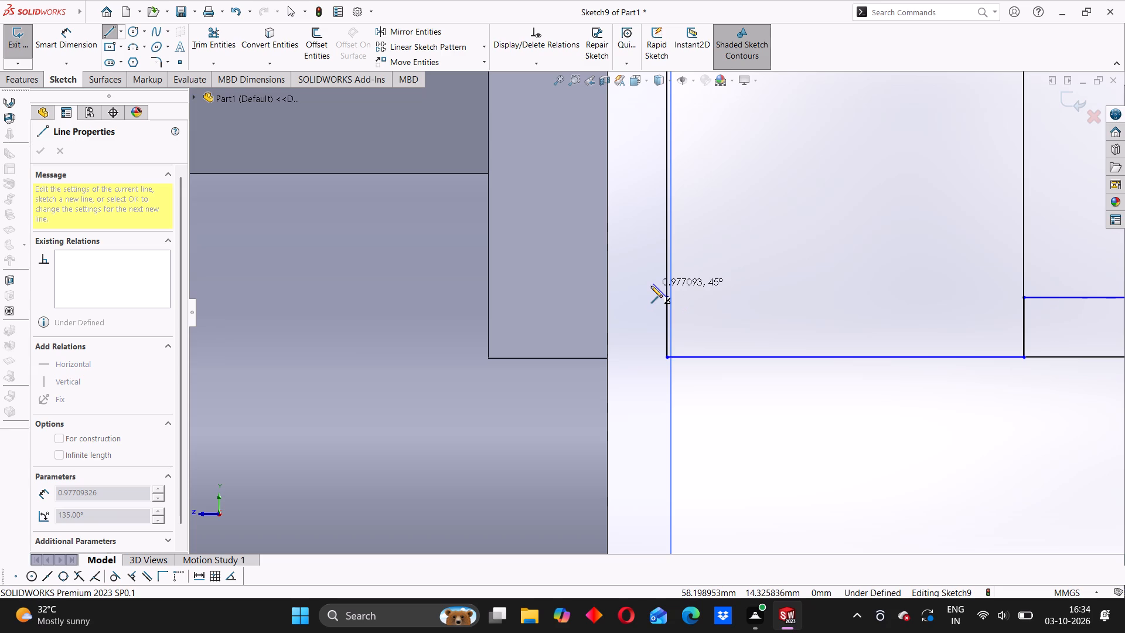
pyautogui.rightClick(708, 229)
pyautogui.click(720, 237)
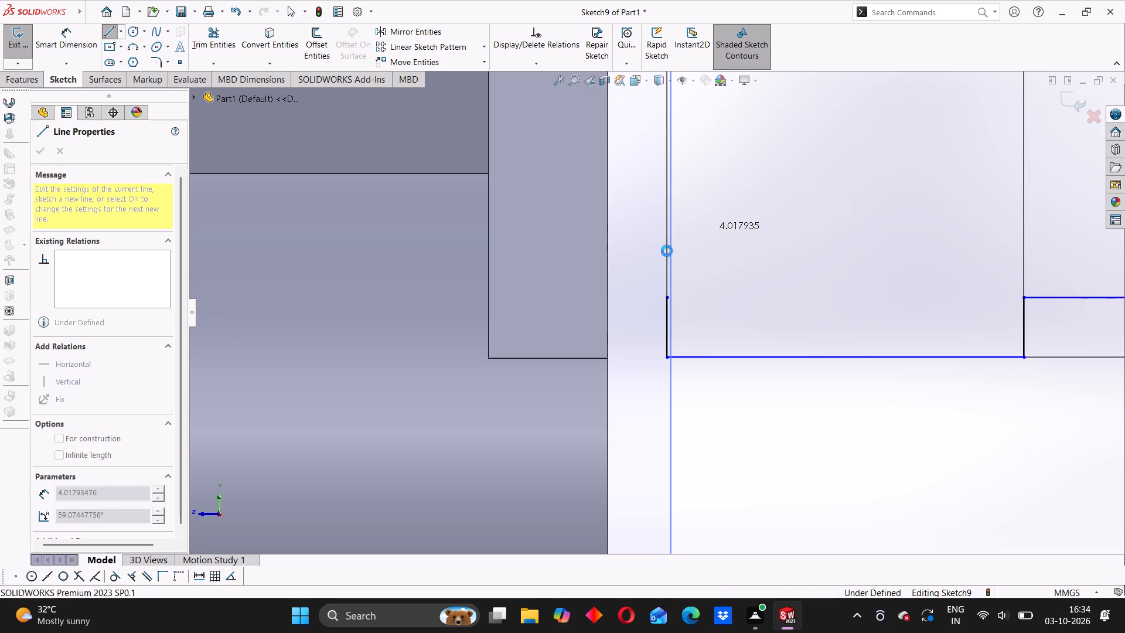
# Redraw the small step from the notch wall's top: about 2 mm horizontally, a short drop, and about 1 mm horizontally to the flange face.
pyautogui.click(104, 29)
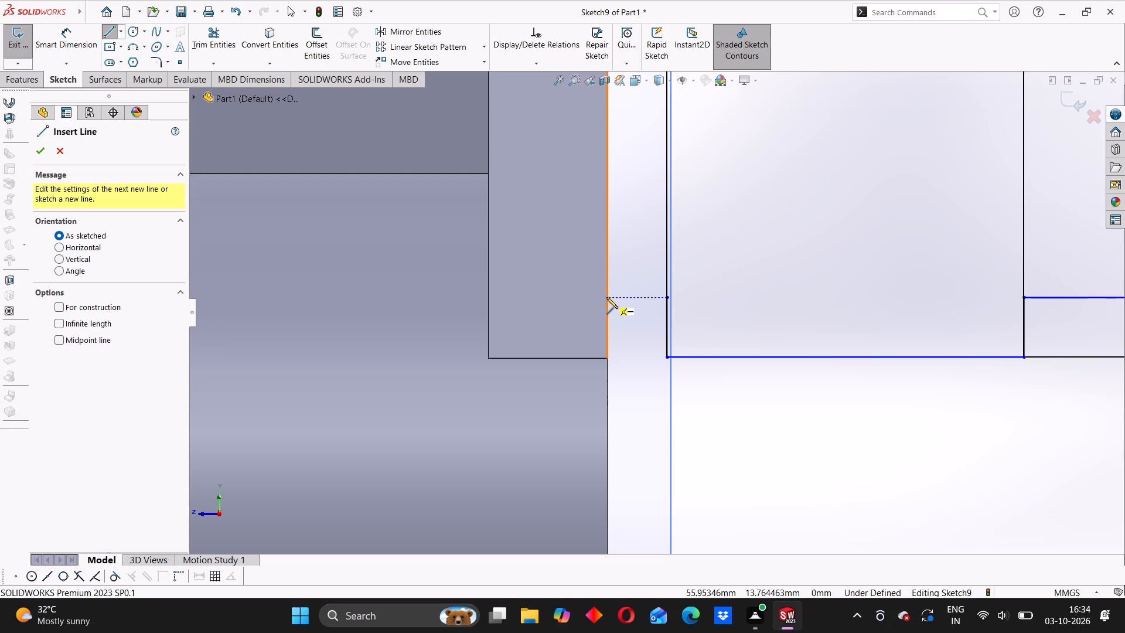
pyautogui.click(667, 298)
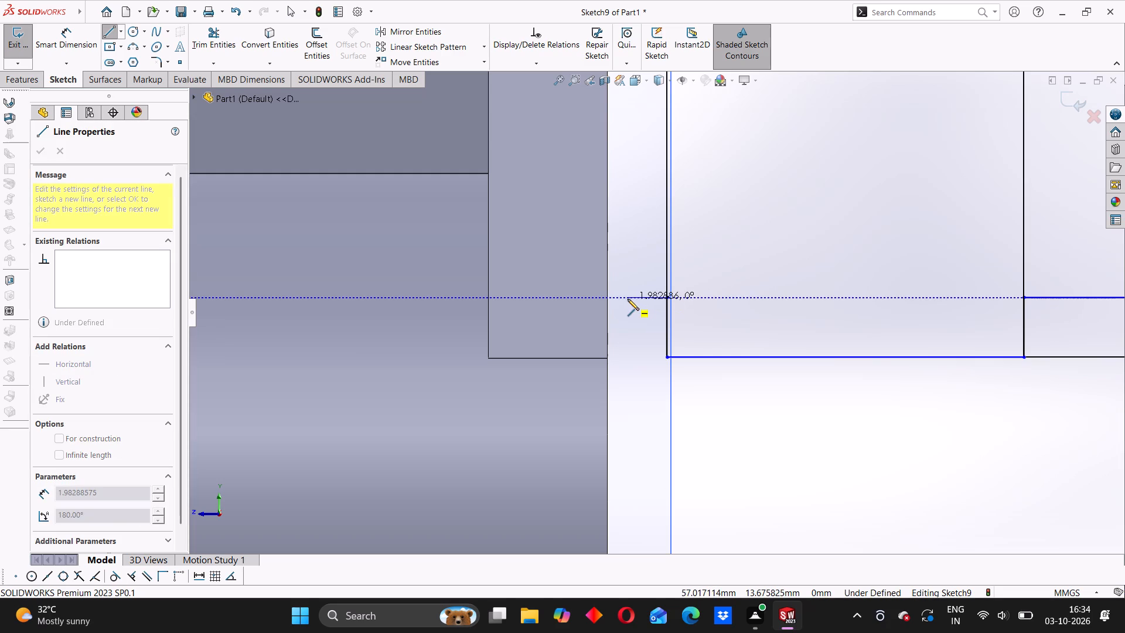
pyautogui.click(628, 299)
pyautogui.click(627, 311)
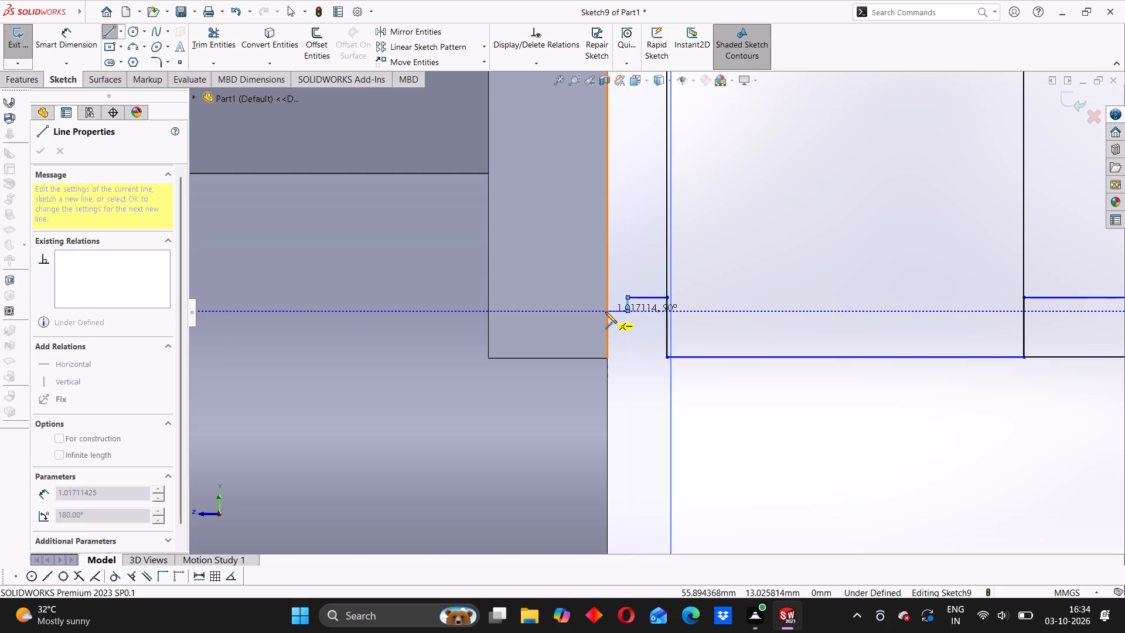
pyautogui.click(606, 311)
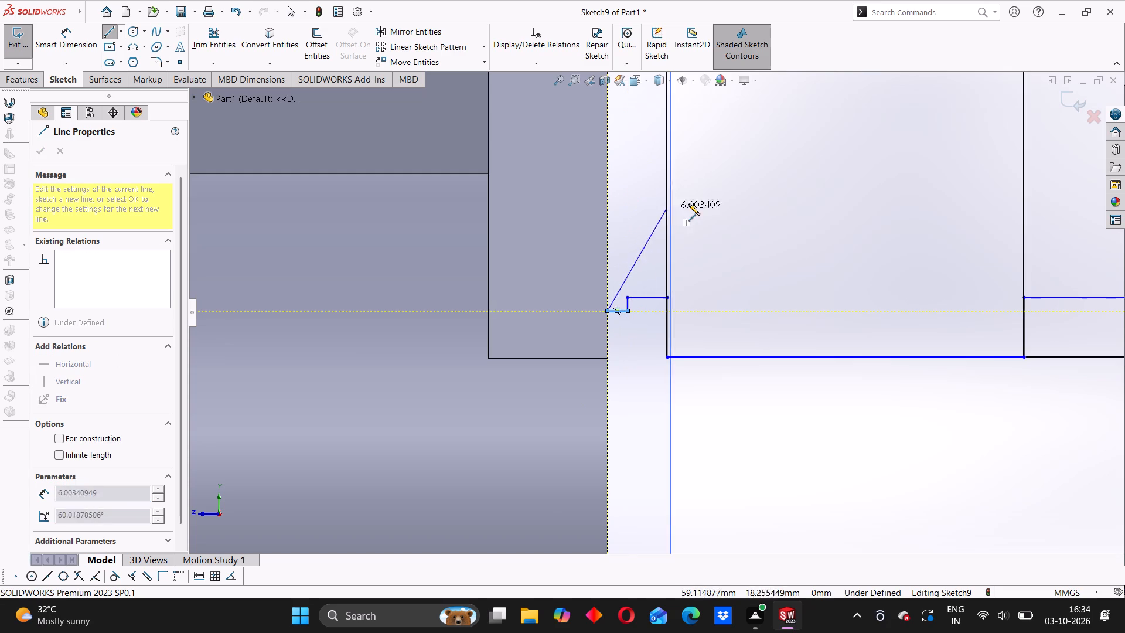
pyautogui.rightClick(691, 203)
pyautogui.click(699, 206)
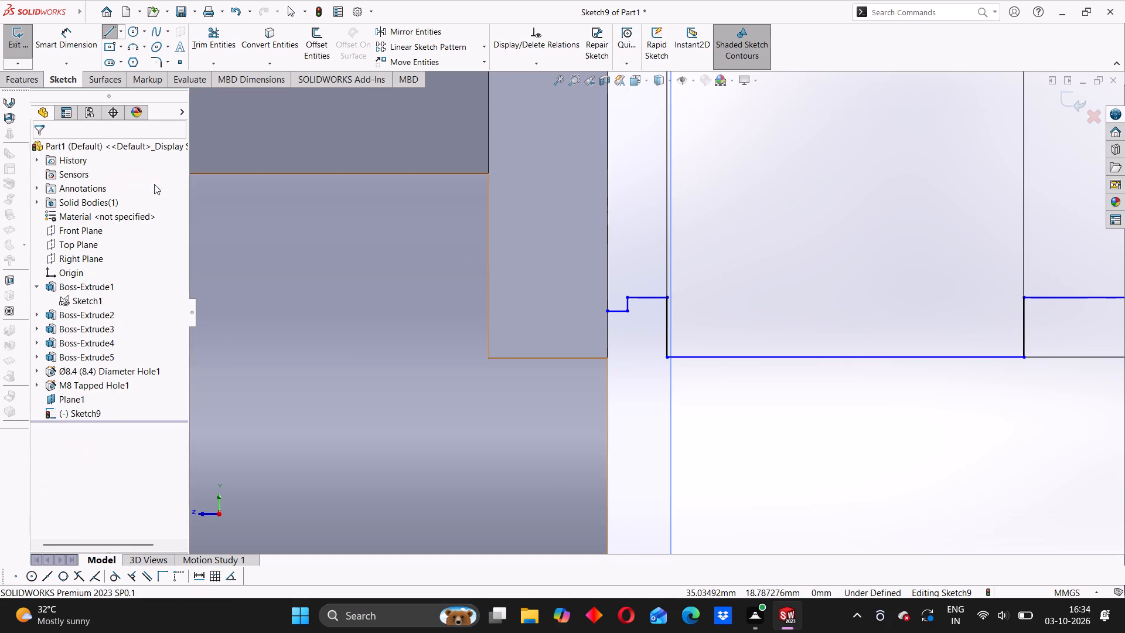
# Dimension the step's lower horizontal line, which meets the flange face, at 2.5 mm.
pyautogui.click(67, 55)
pyautogui.scroll(-3, 634, 315)
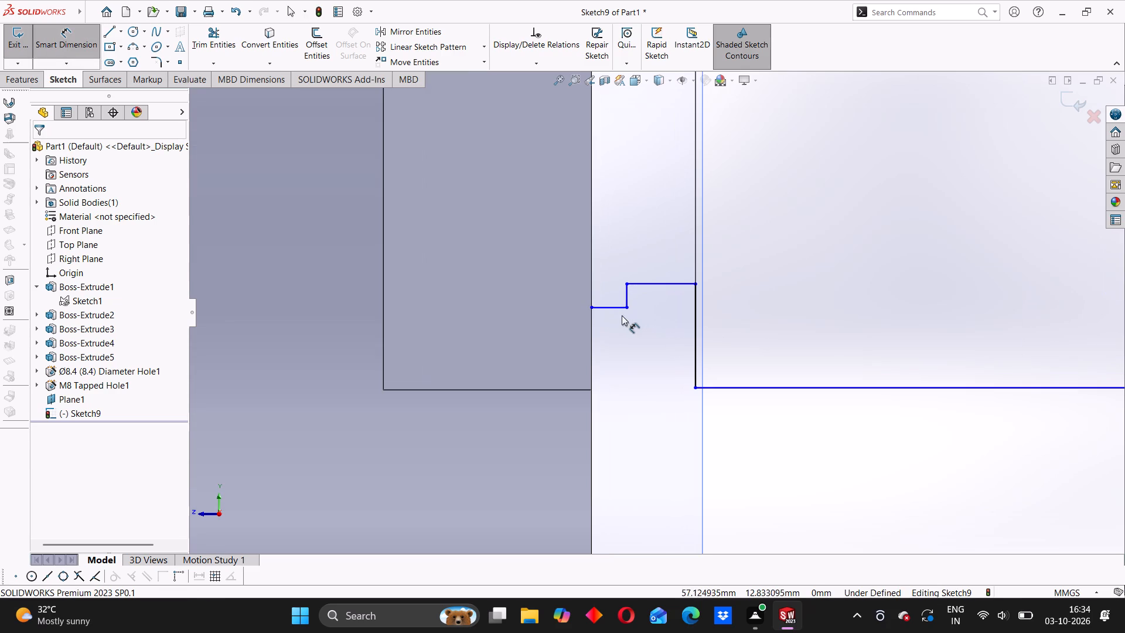
pyautogui.click(599, 308)
pyautogui.click(603, 266)
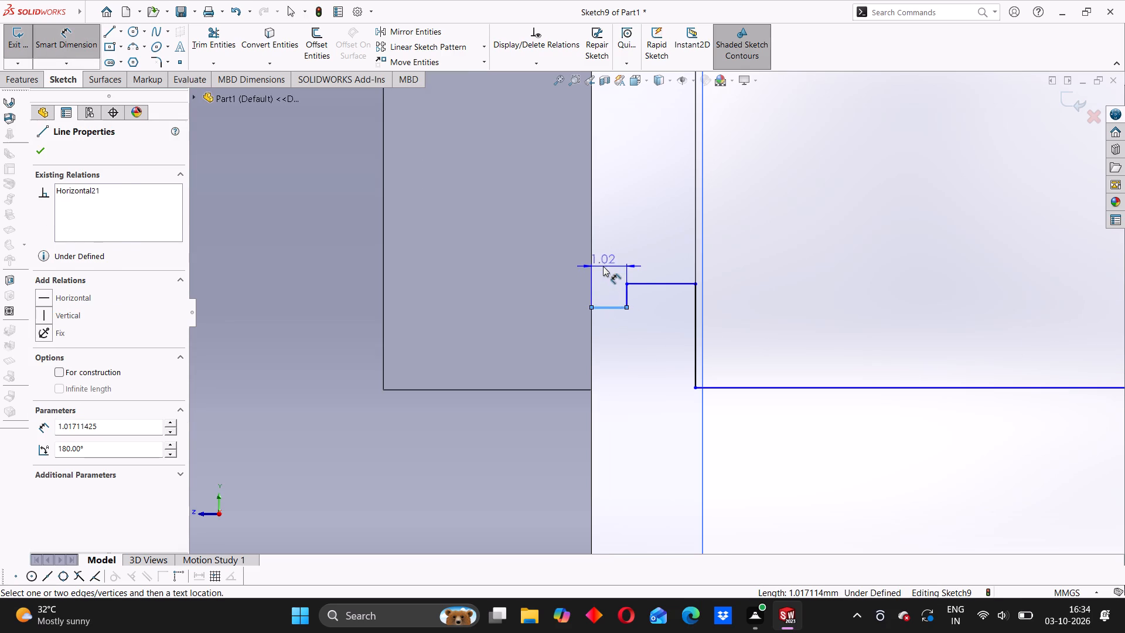
pyautogui.write('2.')
pyautogui.press('5')
pyautogui.press('Return')
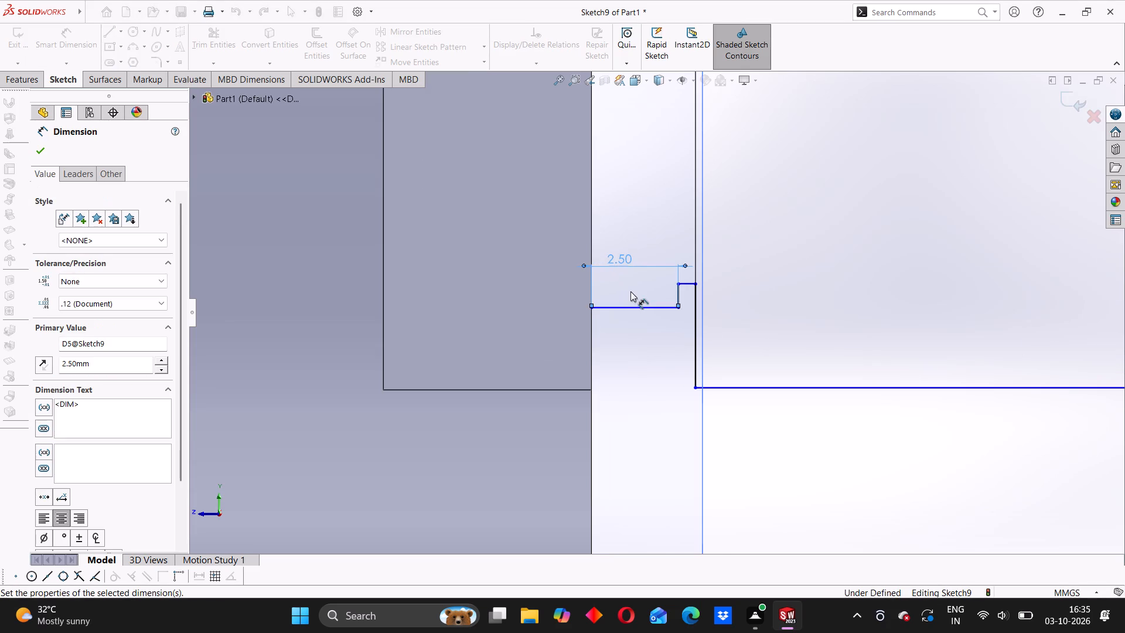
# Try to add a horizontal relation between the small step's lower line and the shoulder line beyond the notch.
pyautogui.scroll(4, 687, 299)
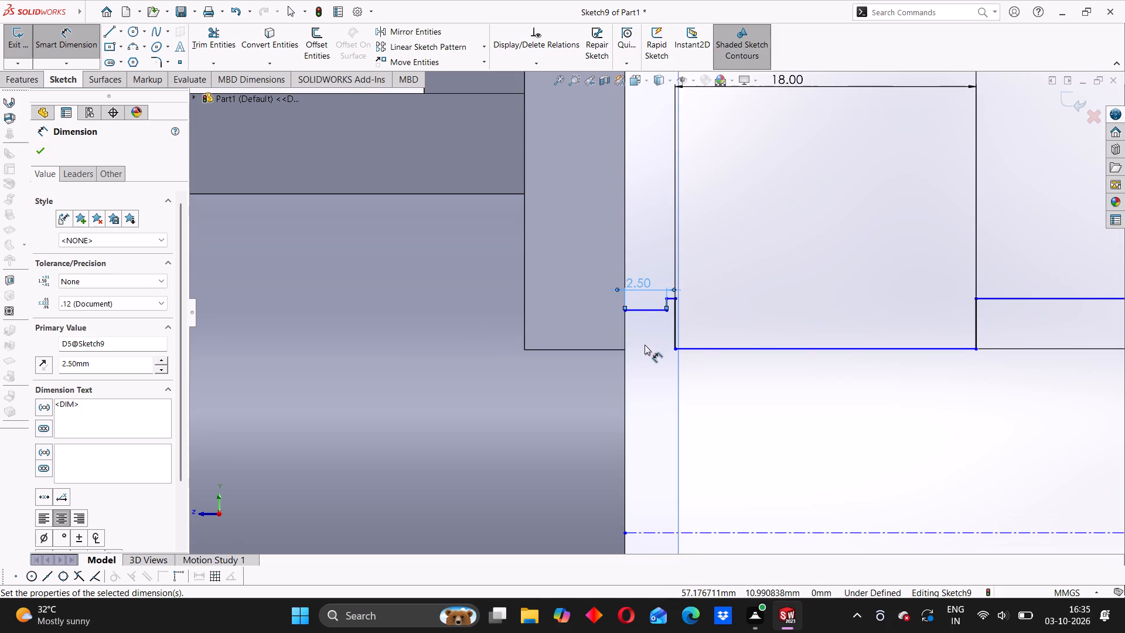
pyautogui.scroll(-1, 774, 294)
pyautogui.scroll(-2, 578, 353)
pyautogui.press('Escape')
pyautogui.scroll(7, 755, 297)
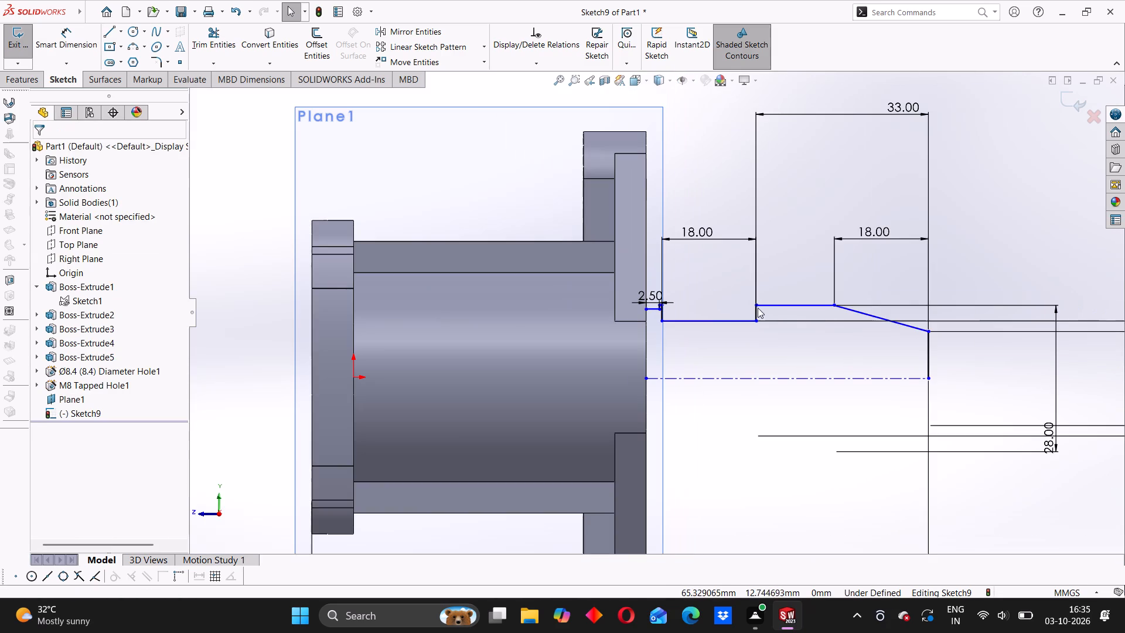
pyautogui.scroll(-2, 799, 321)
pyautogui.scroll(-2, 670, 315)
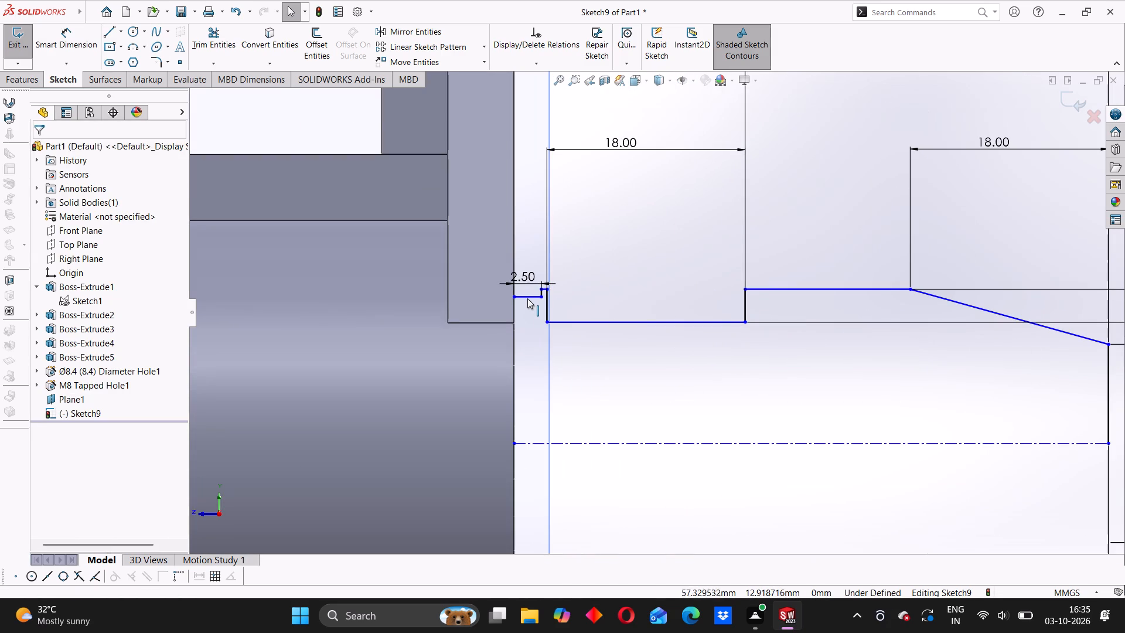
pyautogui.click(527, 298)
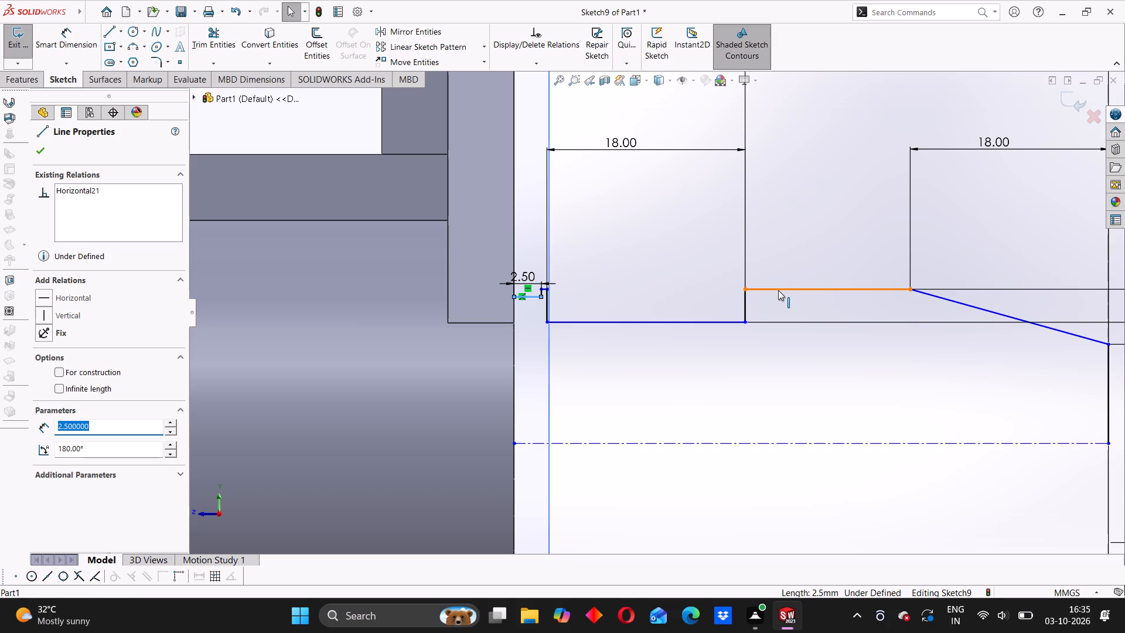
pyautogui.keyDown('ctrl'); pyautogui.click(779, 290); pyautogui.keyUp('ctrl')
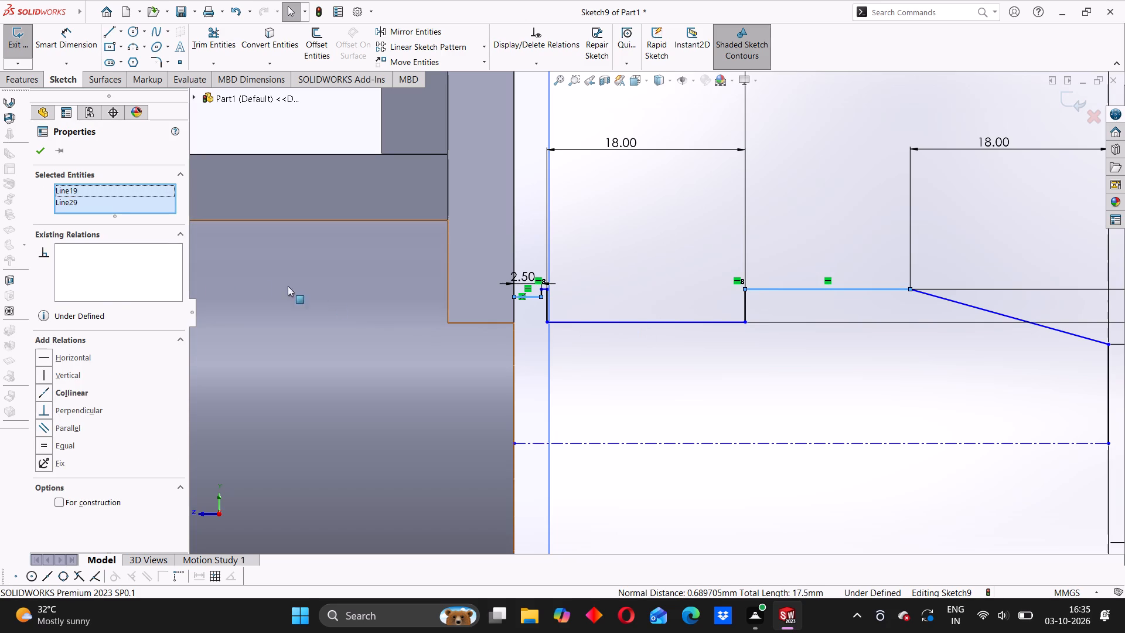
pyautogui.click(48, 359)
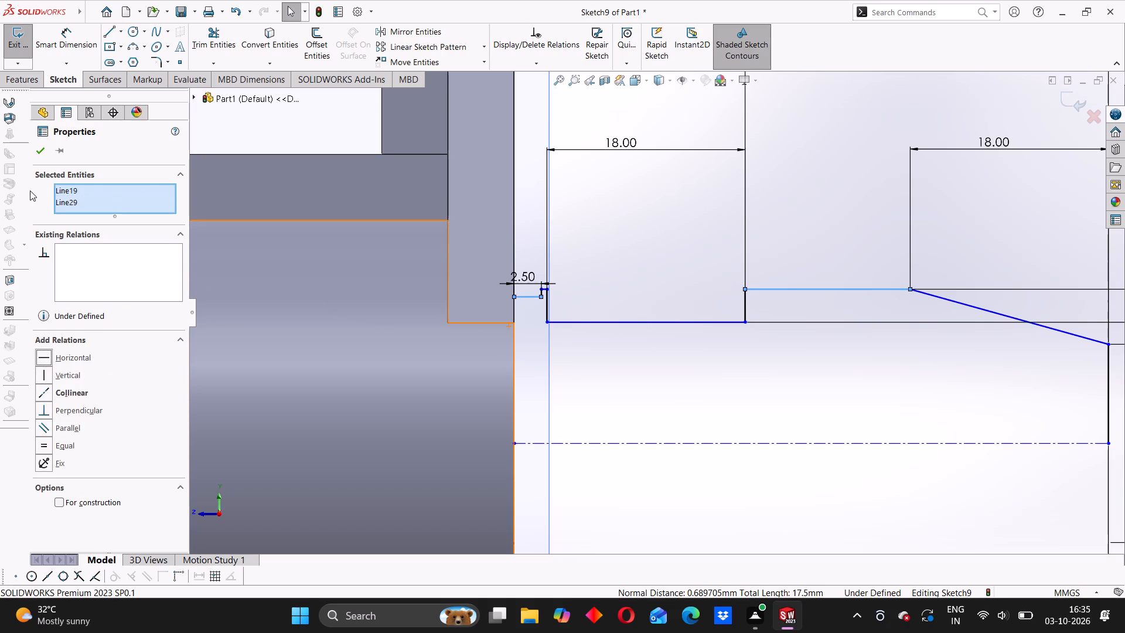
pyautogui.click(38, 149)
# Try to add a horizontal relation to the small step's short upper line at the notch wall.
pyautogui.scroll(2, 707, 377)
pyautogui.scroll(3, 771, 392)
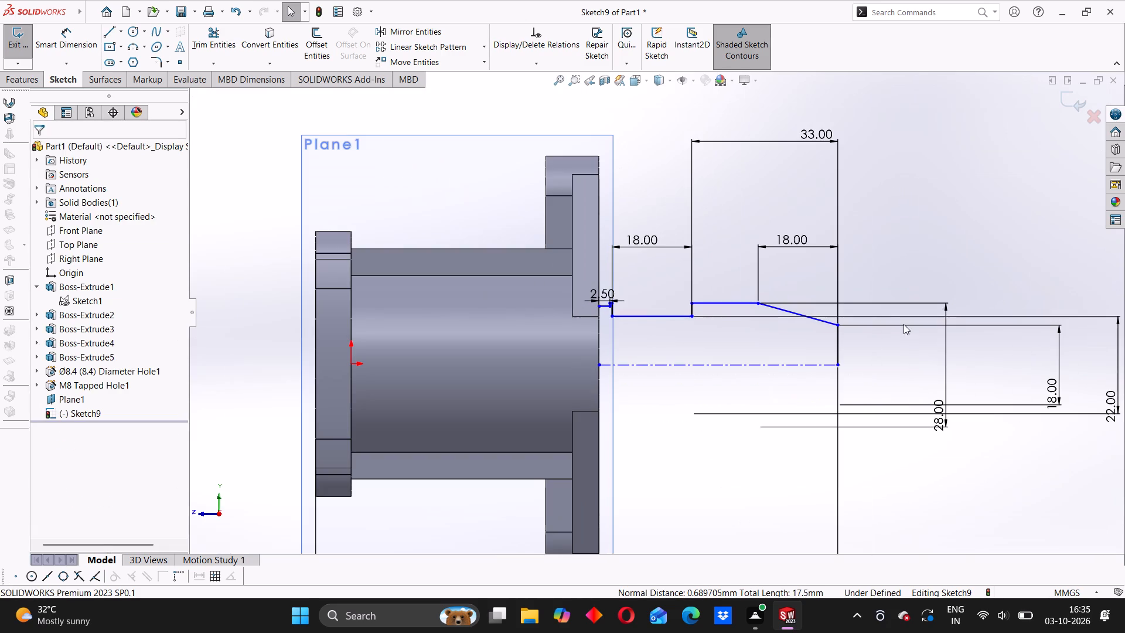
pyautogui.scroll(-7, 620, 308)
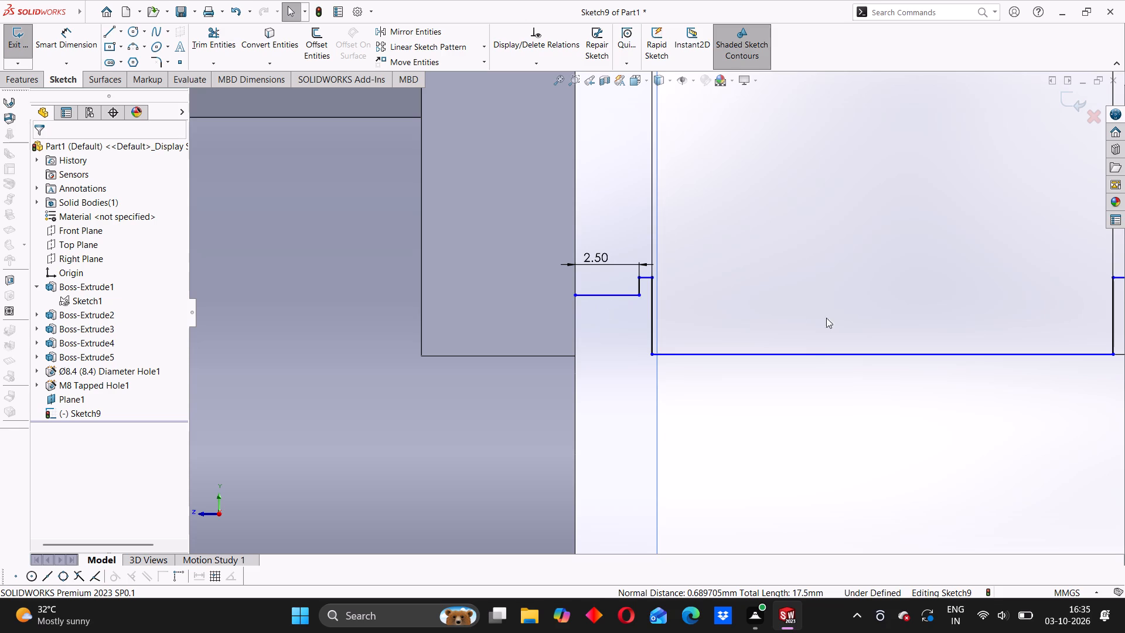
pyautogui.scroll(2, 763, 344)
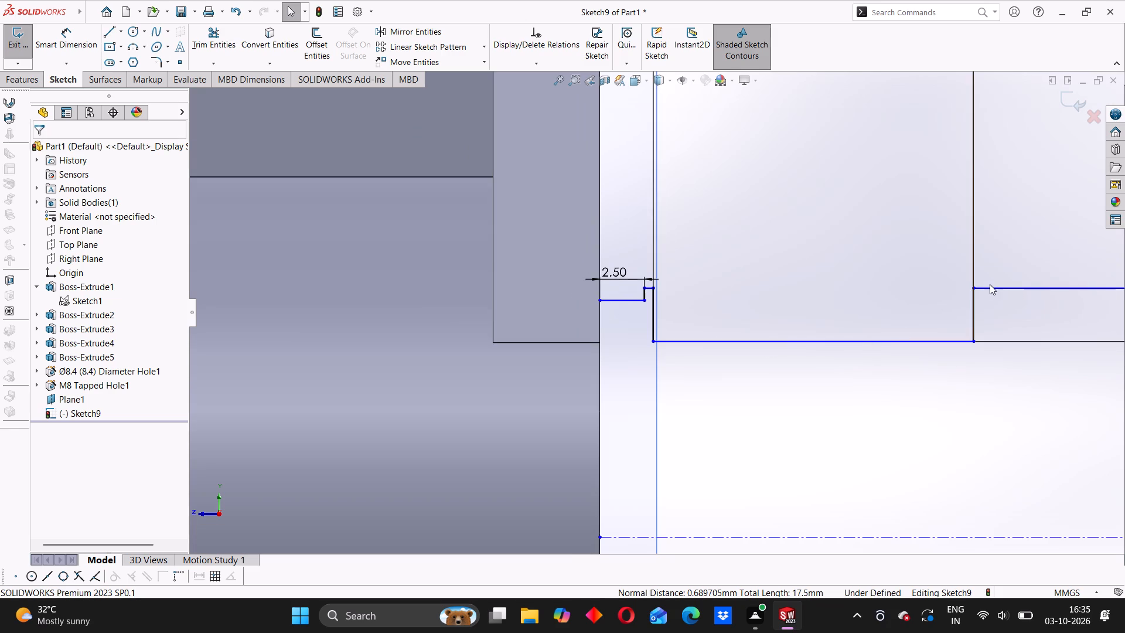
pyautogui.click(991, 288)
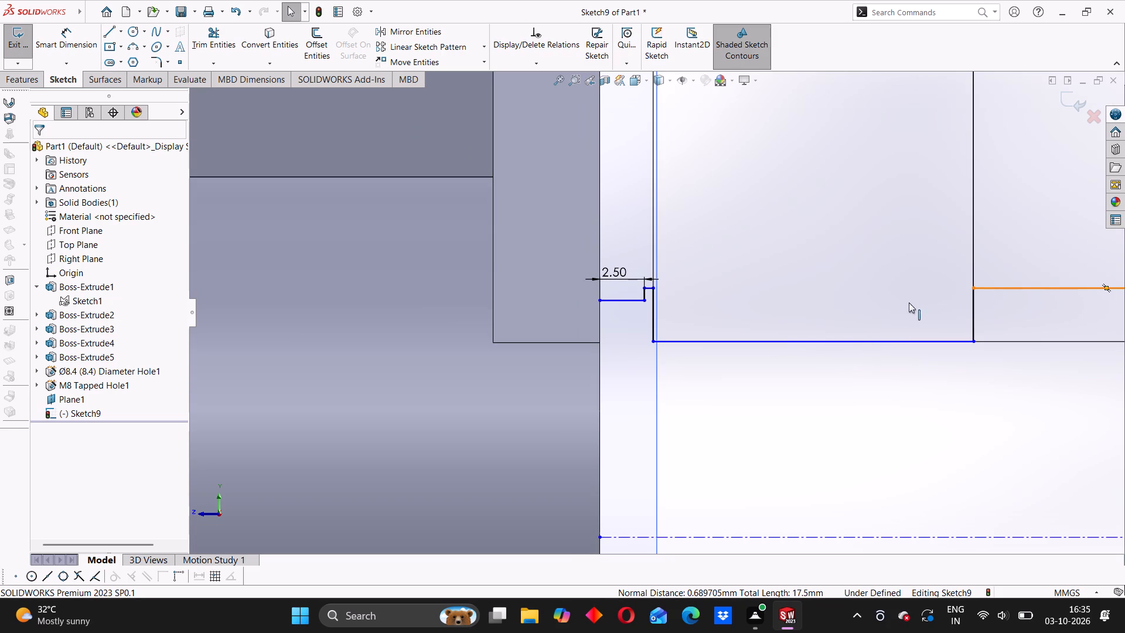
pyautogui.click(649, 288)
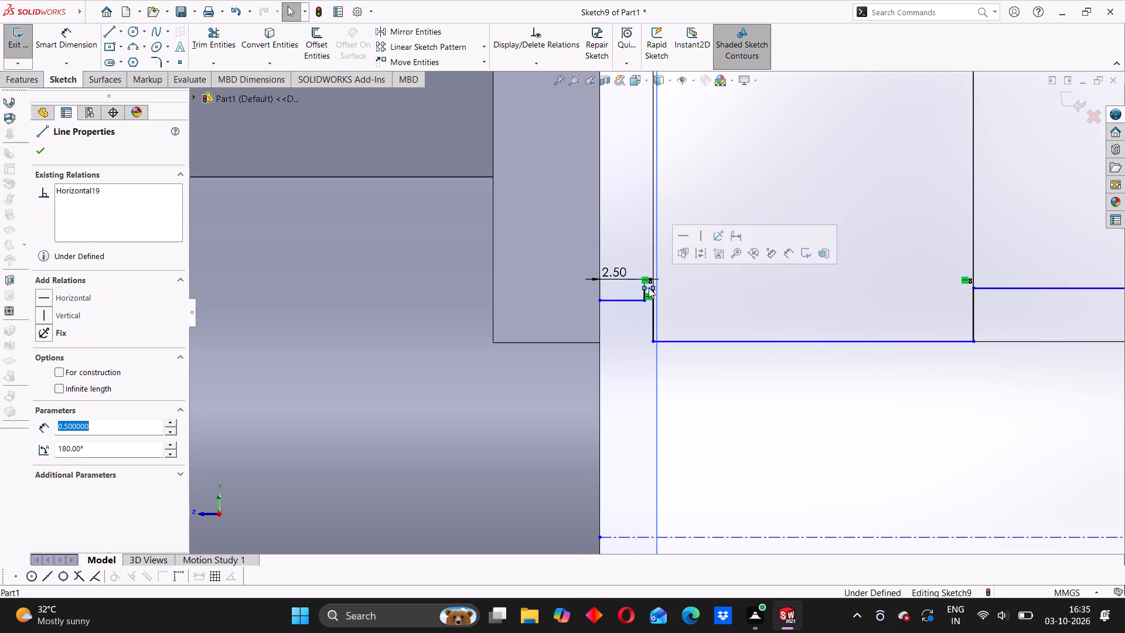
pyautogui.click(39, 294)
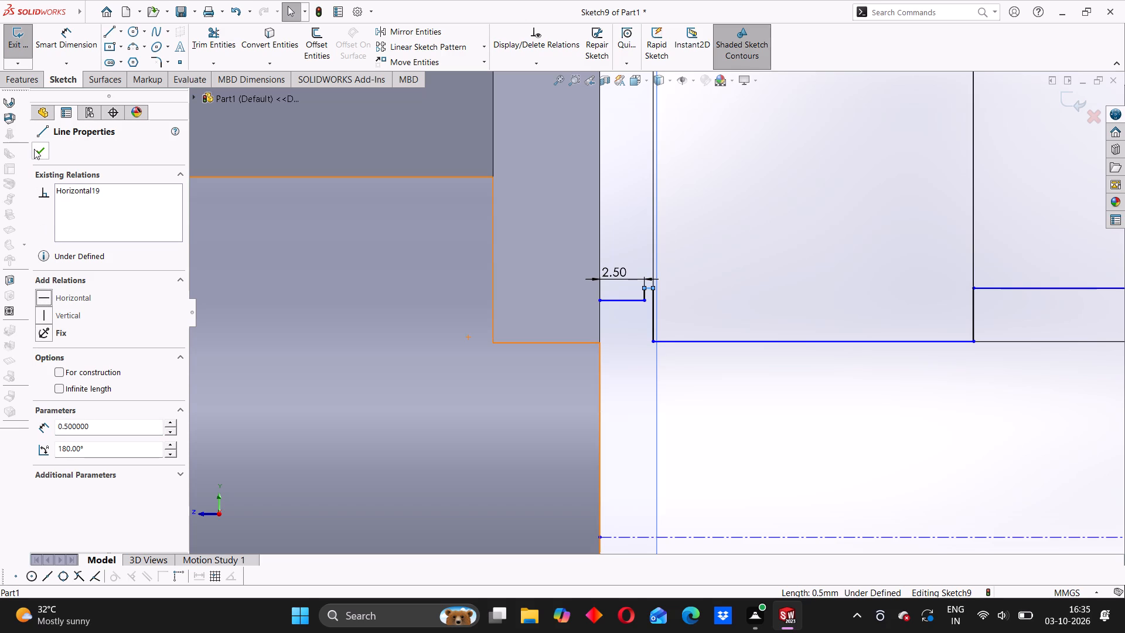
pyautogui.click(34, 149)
# Examine the small step between the flange face and the notch wall against the rest of the profile.
pyautogui.scroll(-4, 683, 305)
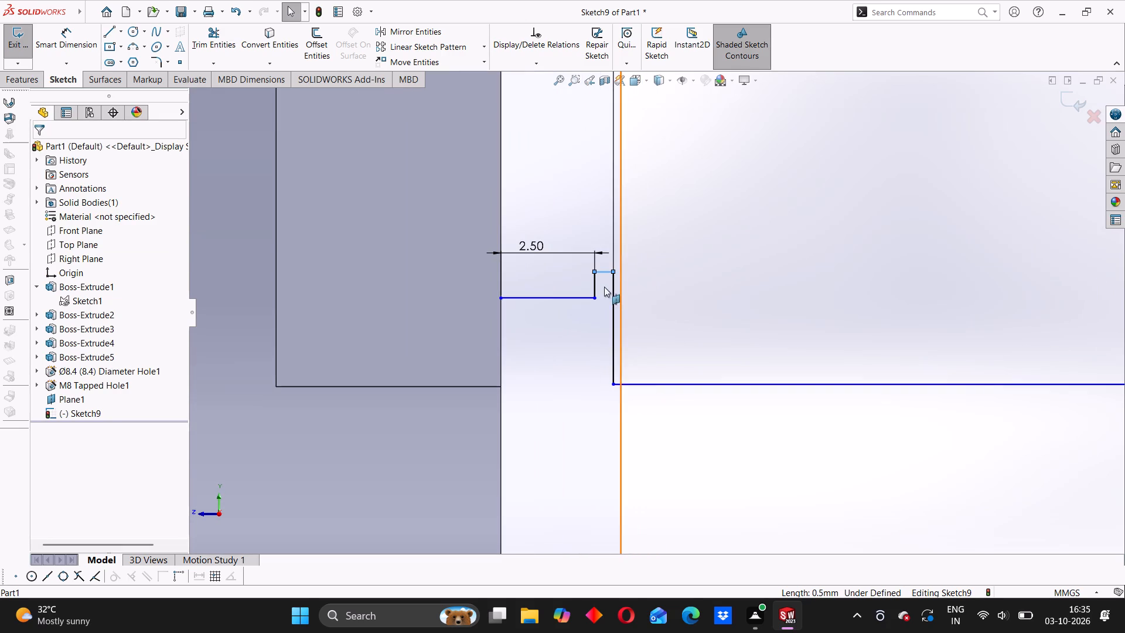
pyautogui.scroll(7, 838, 345)
pyautogui.scroll(3, 911, 356)
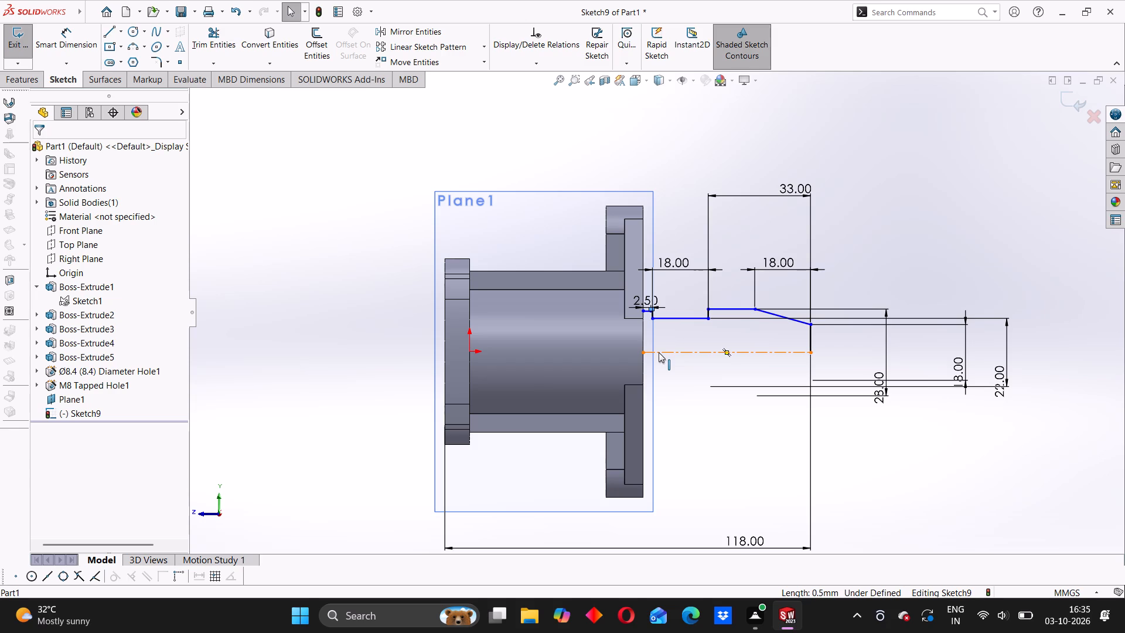
pyautogui.scroll(-3, 657, 346)
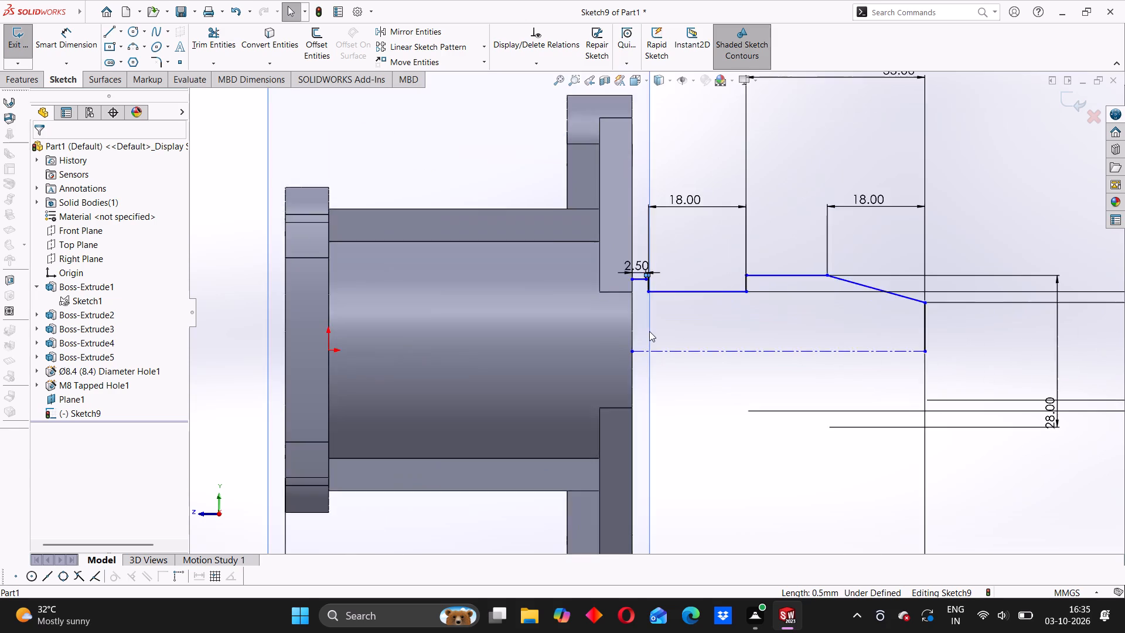
pyautogui.scroll(-3, 649, 331)
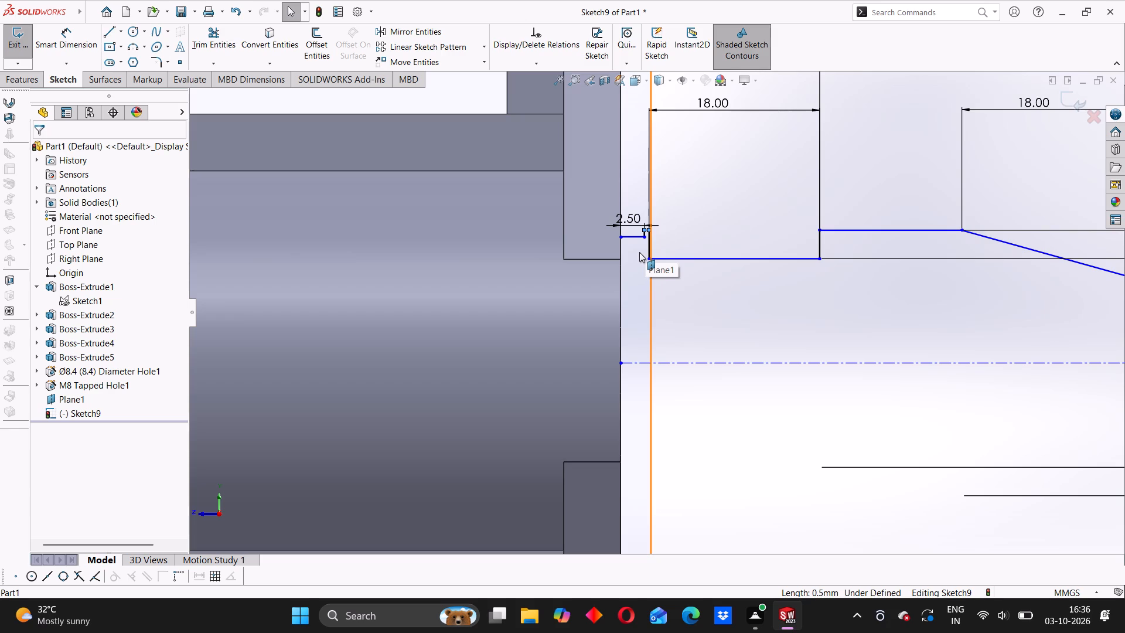
pyautogui.scroll(-6, 645, 240)
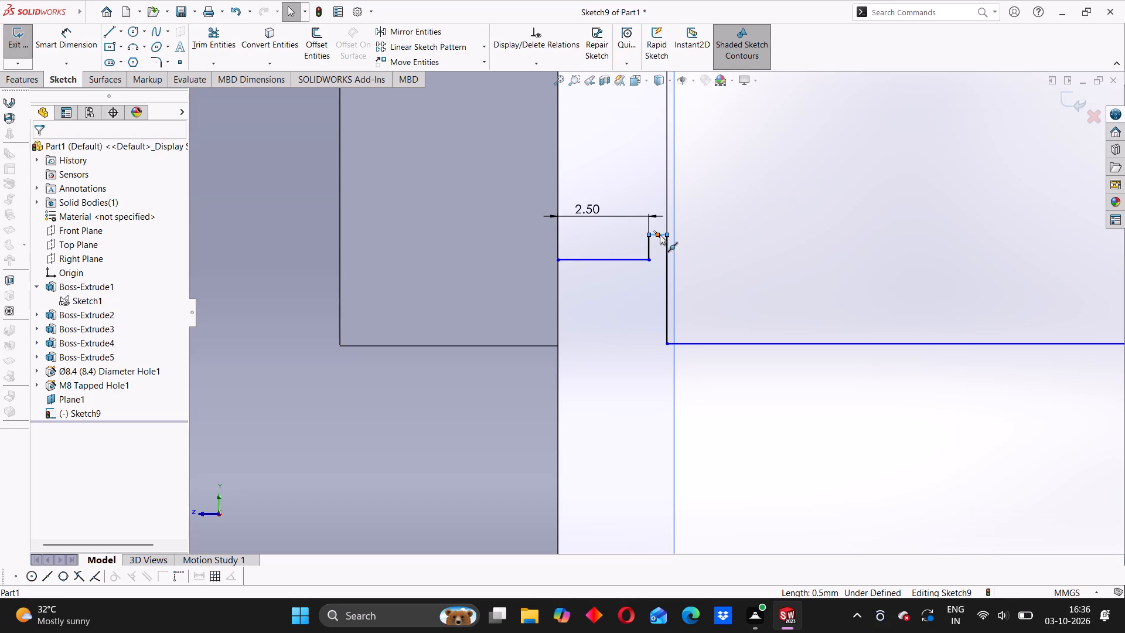
pyautogui.scroll(5, 836, 290)
pyautogui.scroll(2, 836, 346)
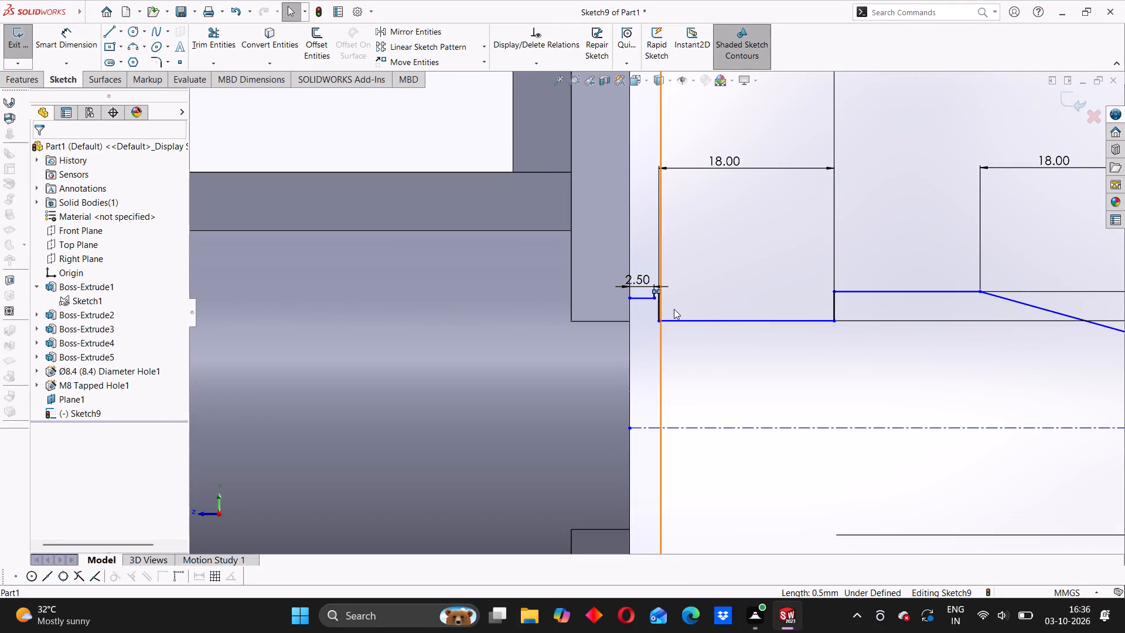
pyautogui.scroll(-5, 631, 300)
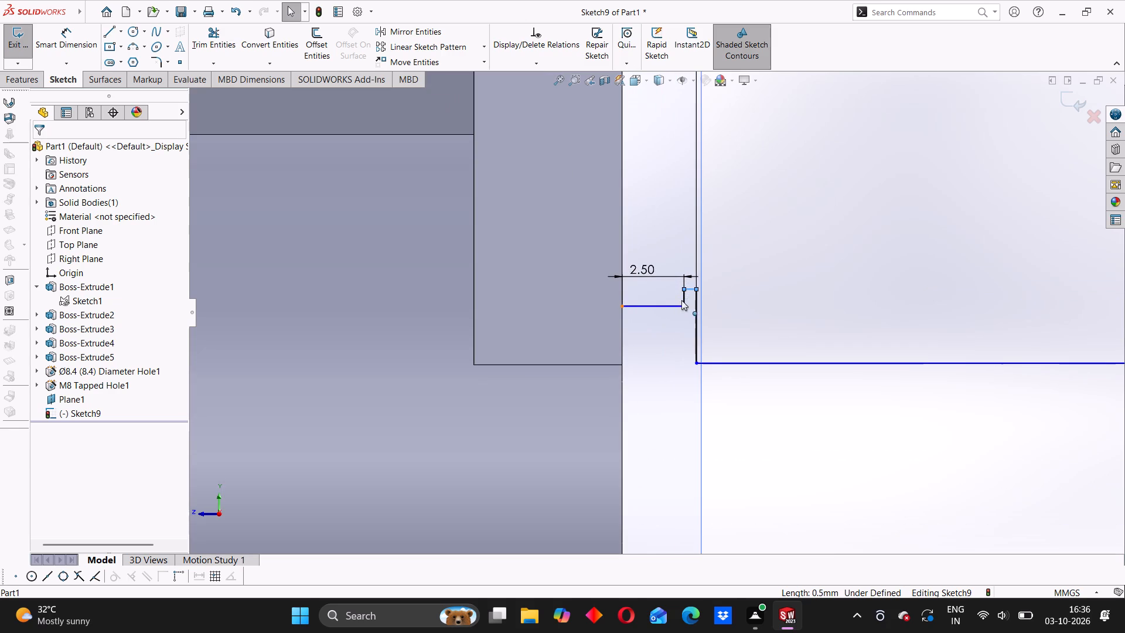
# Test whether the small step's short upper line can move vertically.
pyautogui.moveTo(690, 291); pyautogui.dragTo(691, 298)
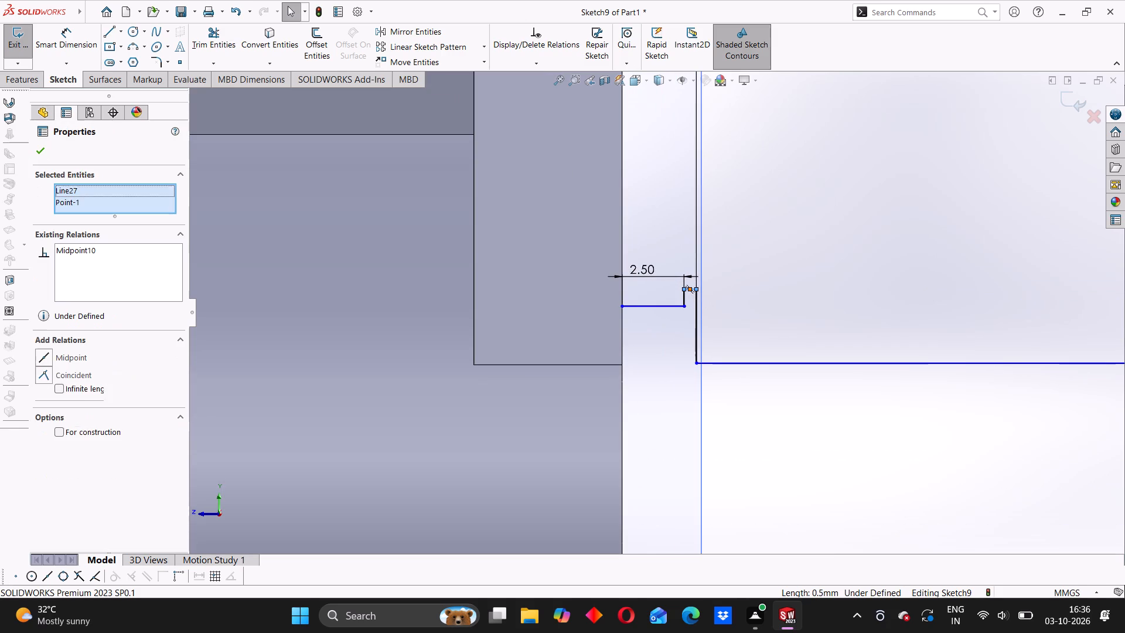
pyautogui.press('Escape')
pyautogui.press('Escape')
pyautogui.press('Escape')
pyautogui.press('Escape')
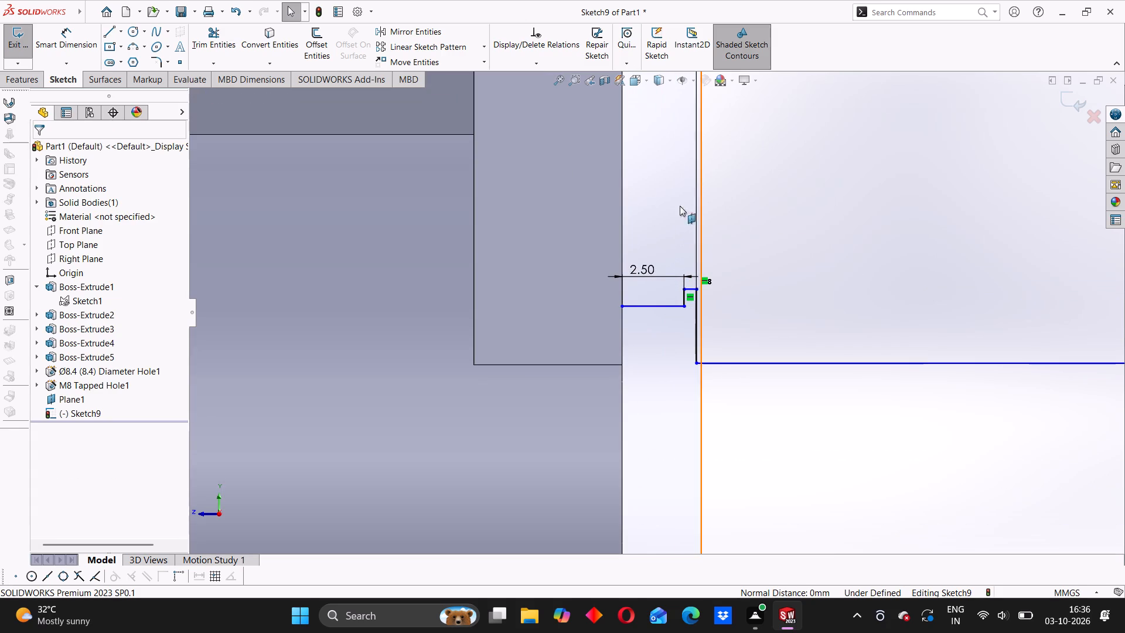
# Trim away the three short lines forming the small step between the flange face and the notch's near wall.
pyautogui.click(219, 39)
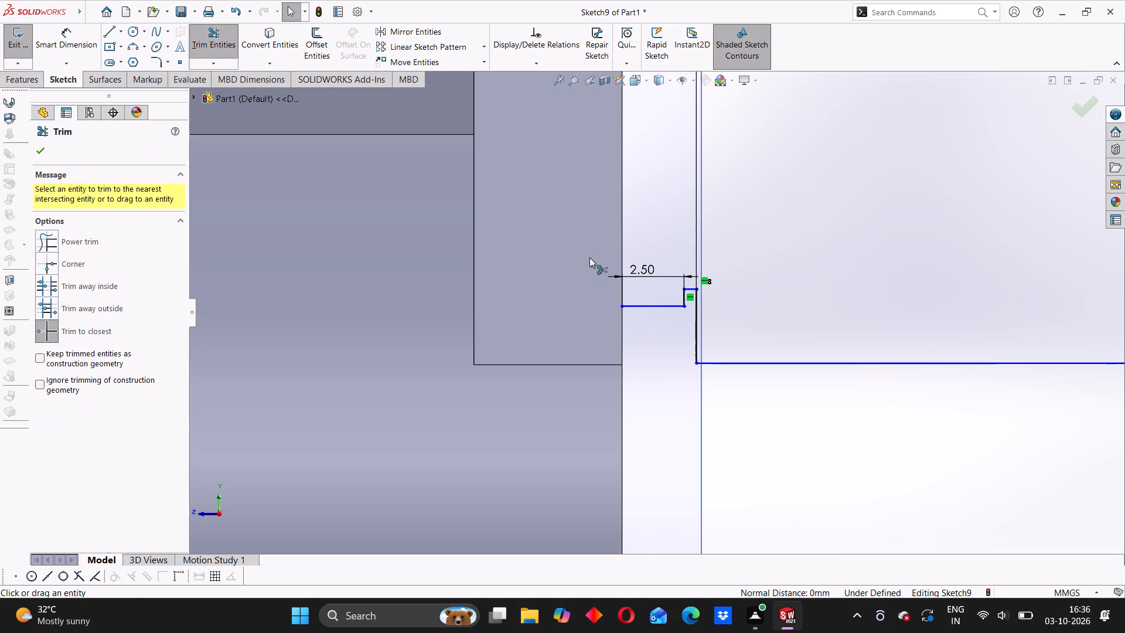
pyautogui.moveTo(577, 250); pyautogui.dragTo(708, 280)
pyautogui.click(690, 289)
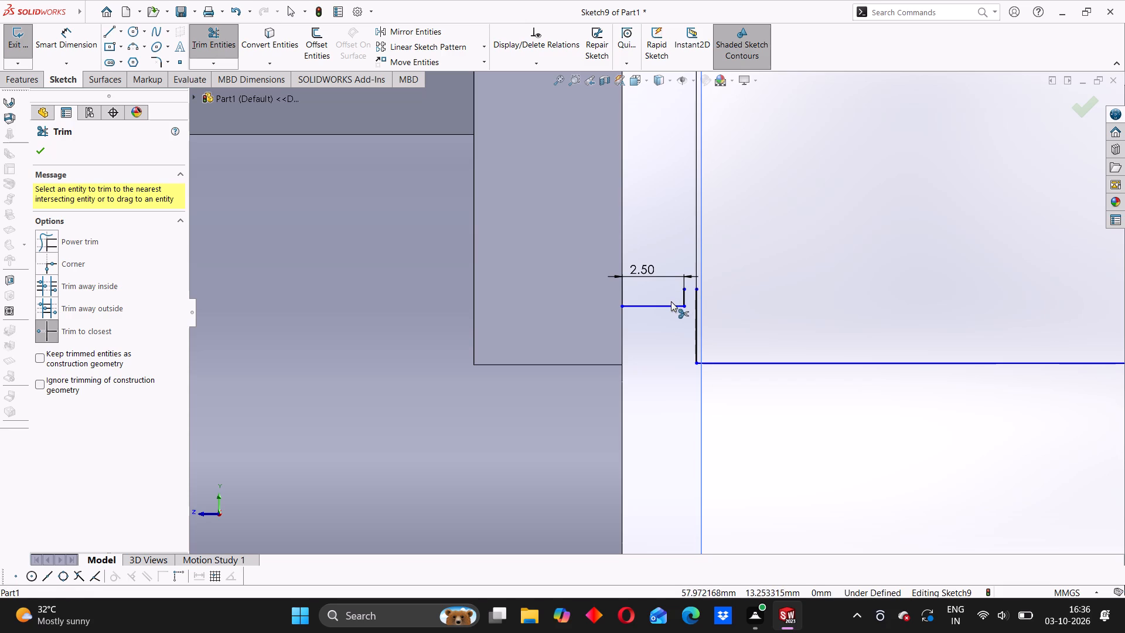
pyautogui.click(671, 301)
pyautogui.click(670, 309)
pyautogui.click(683, 297)
pyautogui.press('Escape')
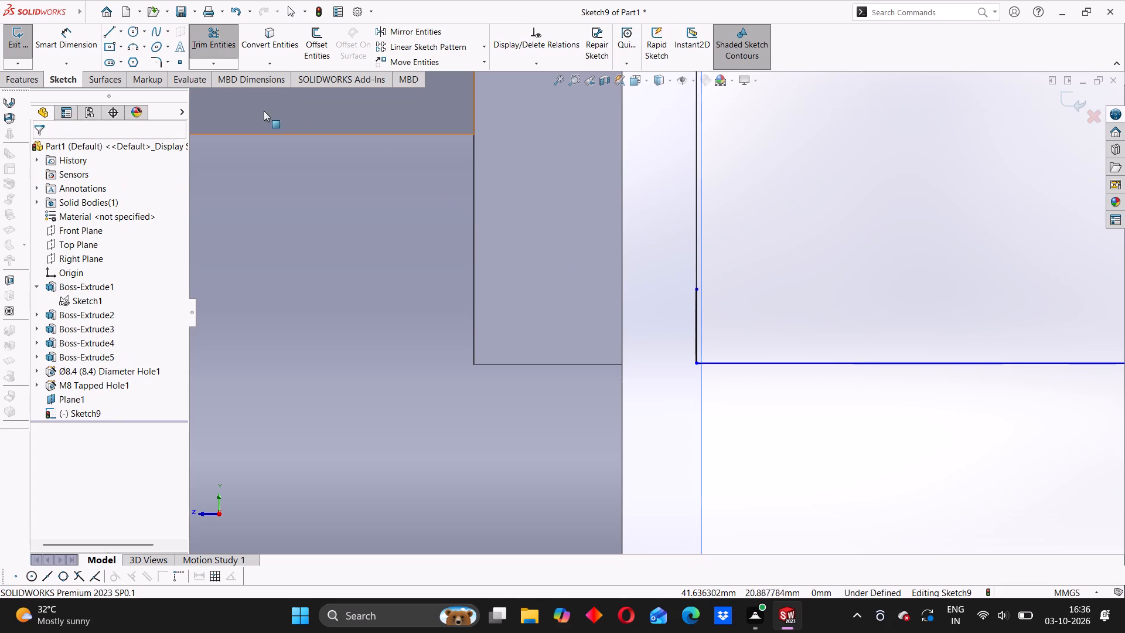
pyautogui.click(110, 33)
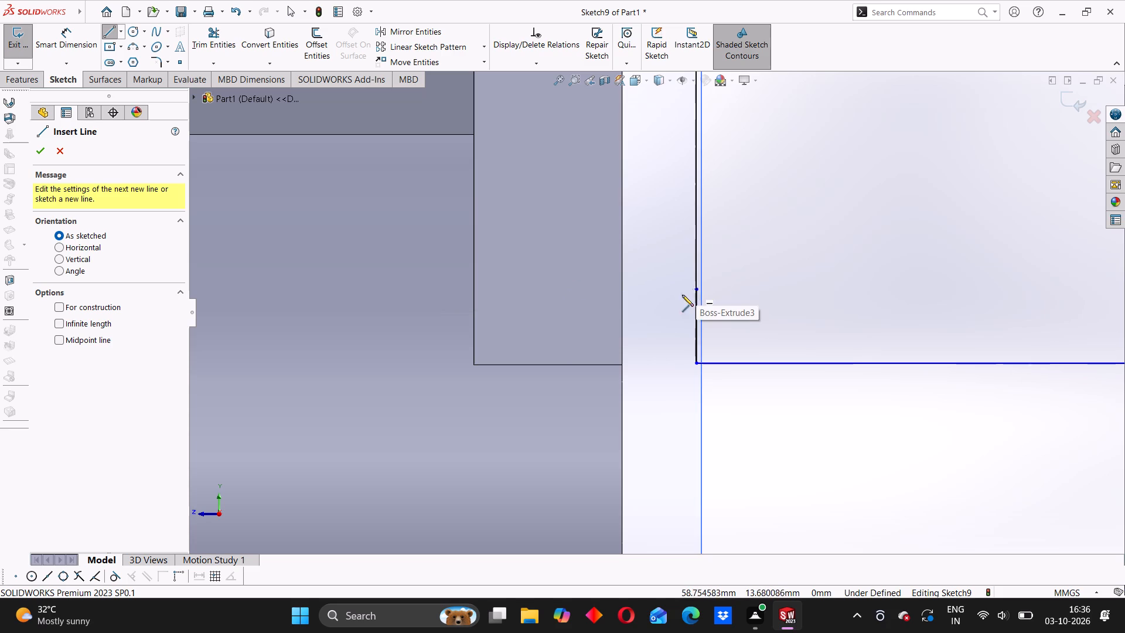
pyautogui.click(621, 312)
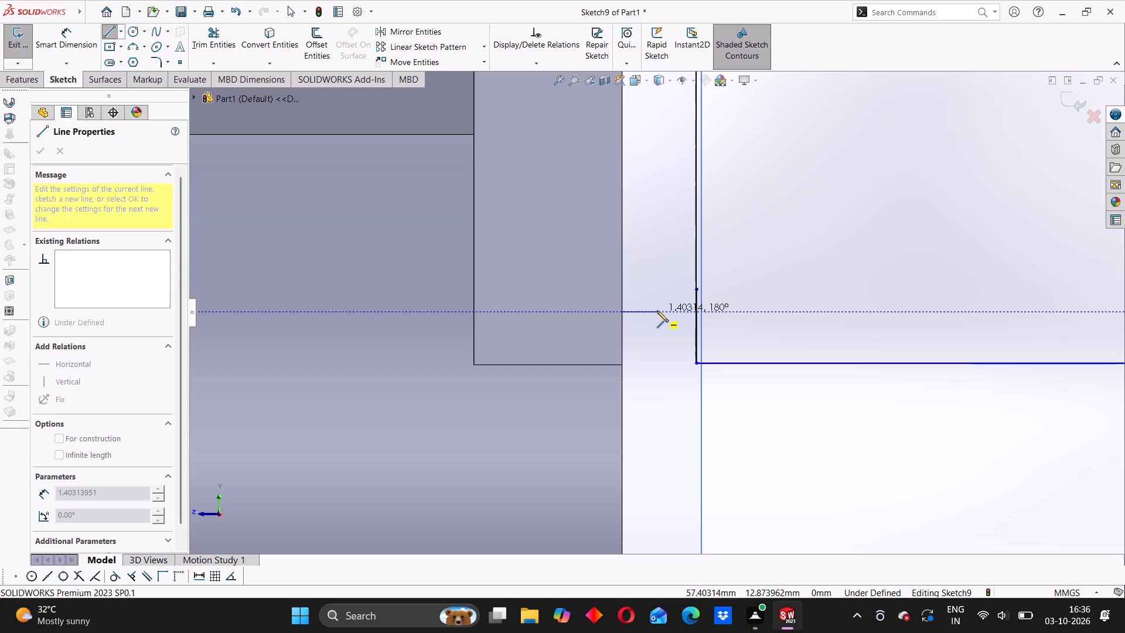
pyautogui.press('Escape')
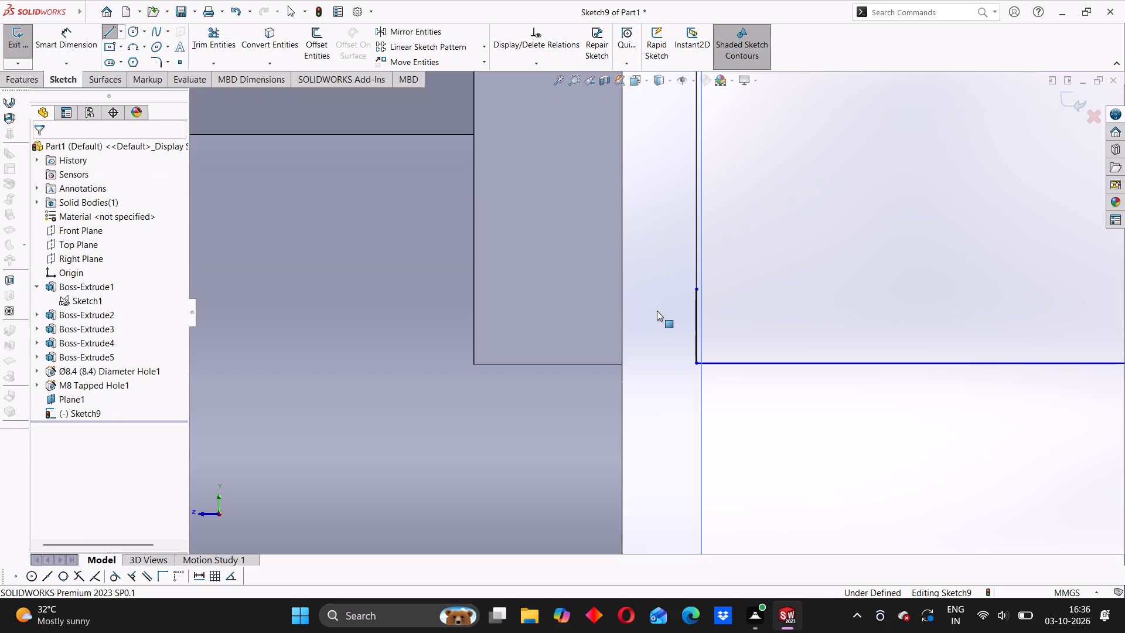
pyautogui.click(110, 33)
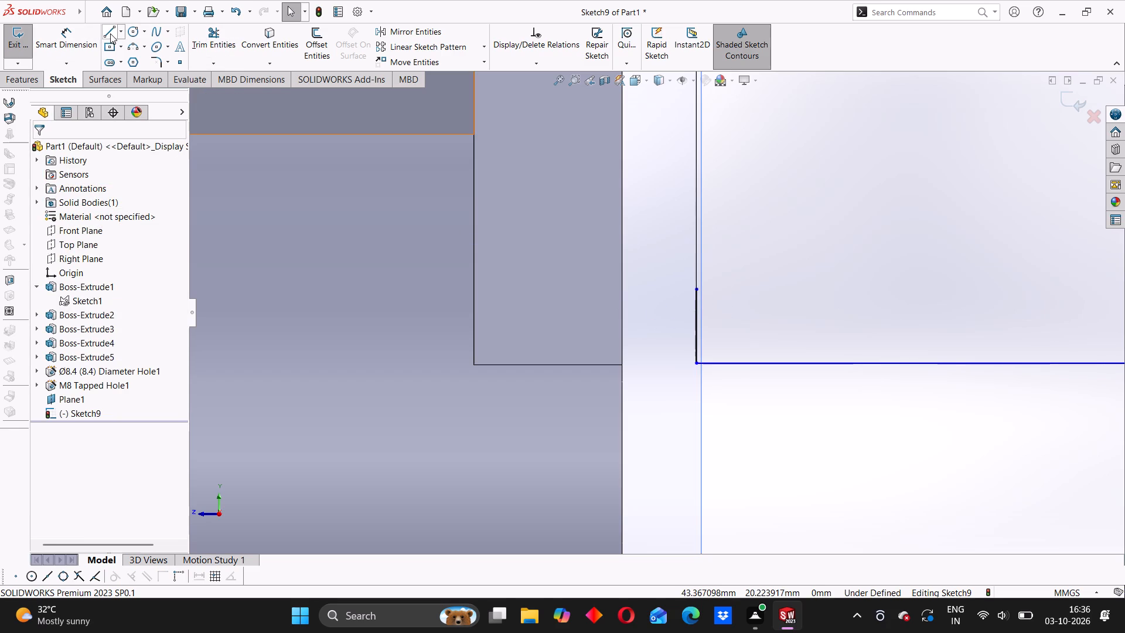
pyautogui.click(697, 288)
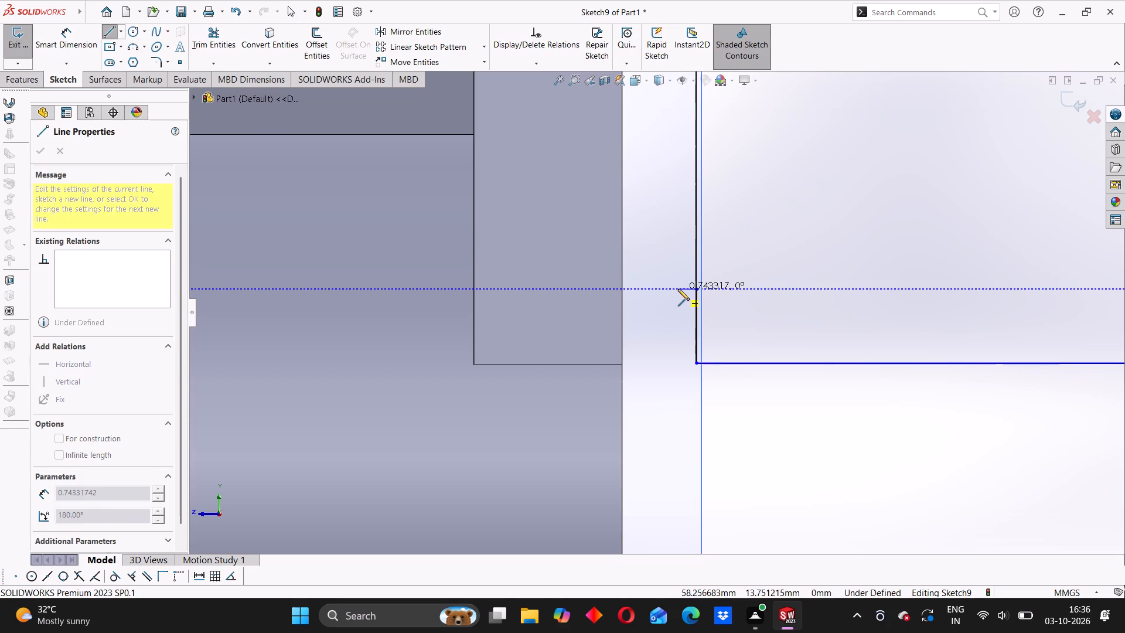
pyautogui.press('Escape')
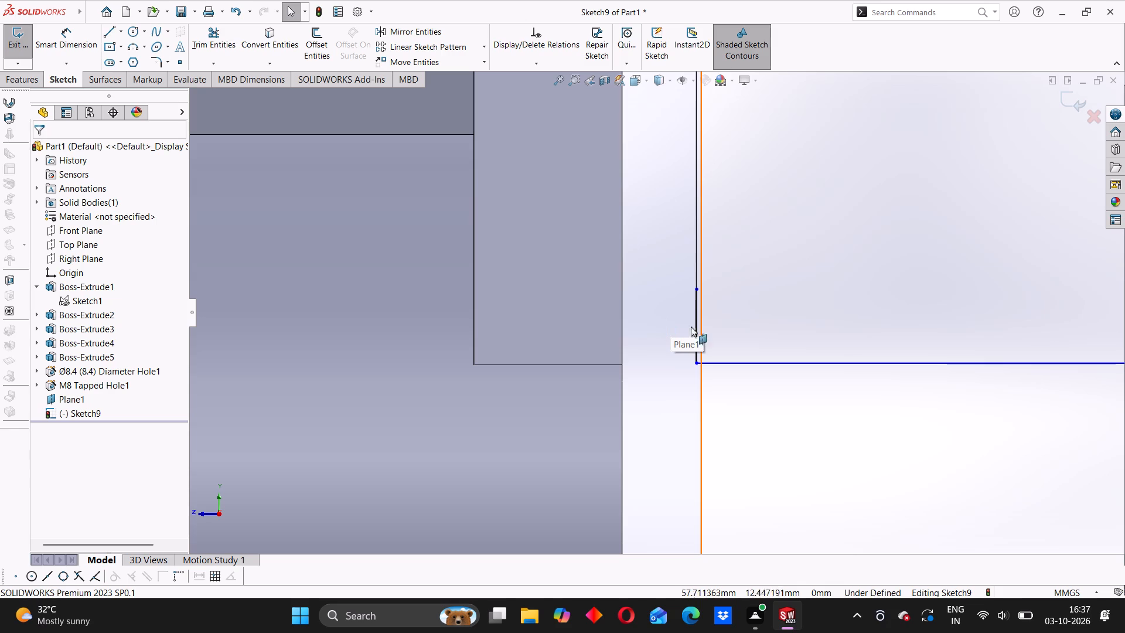
# Examine the gap between the flange face and the notch's near wall along with the remaining profile and its dimensions.
pyautogui.scroll(-2, 683, 300)
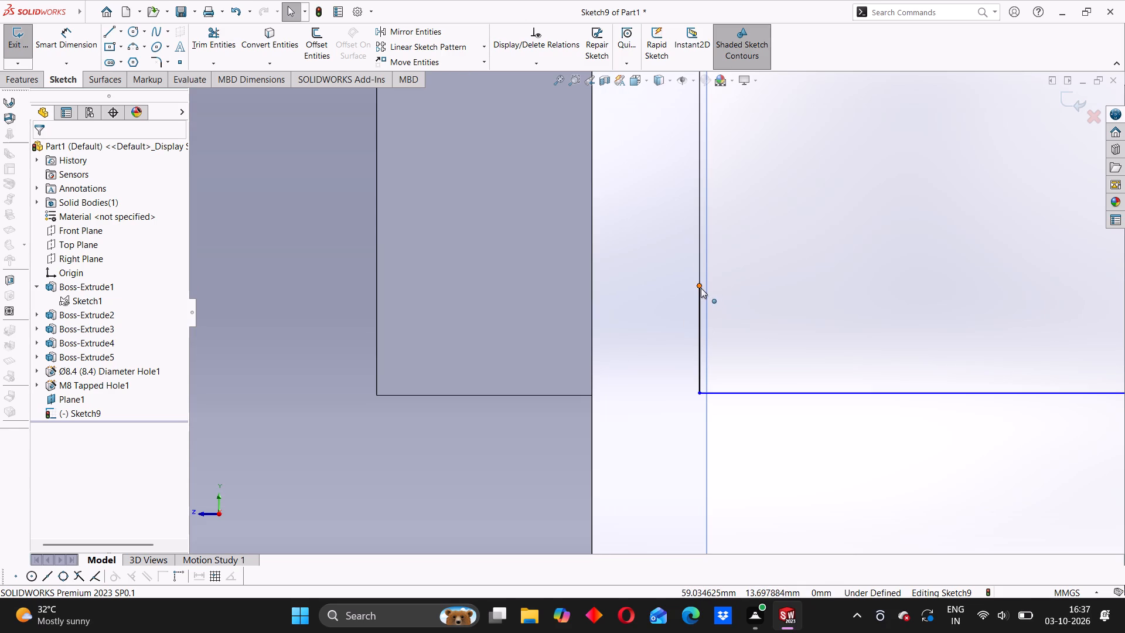
pyautogui.scroll(3, 684, 303)
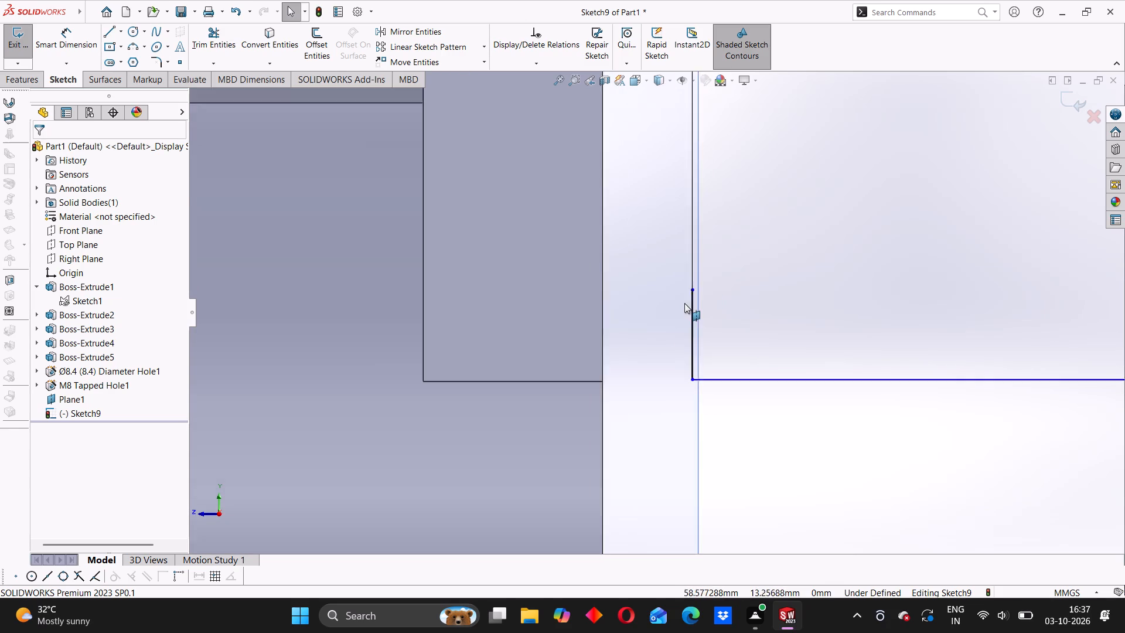
pyautogui.scroll(3, 694, 315)
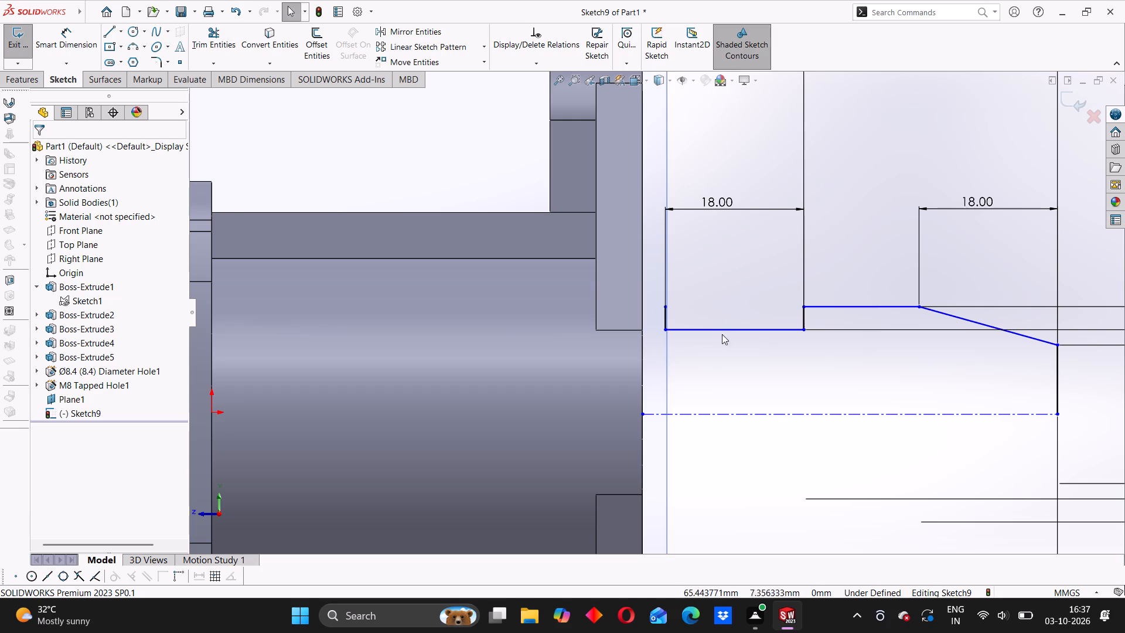
pyautogui.scroll(3, 722, 314)
pyautogui.scroll(-1, 722, 314)
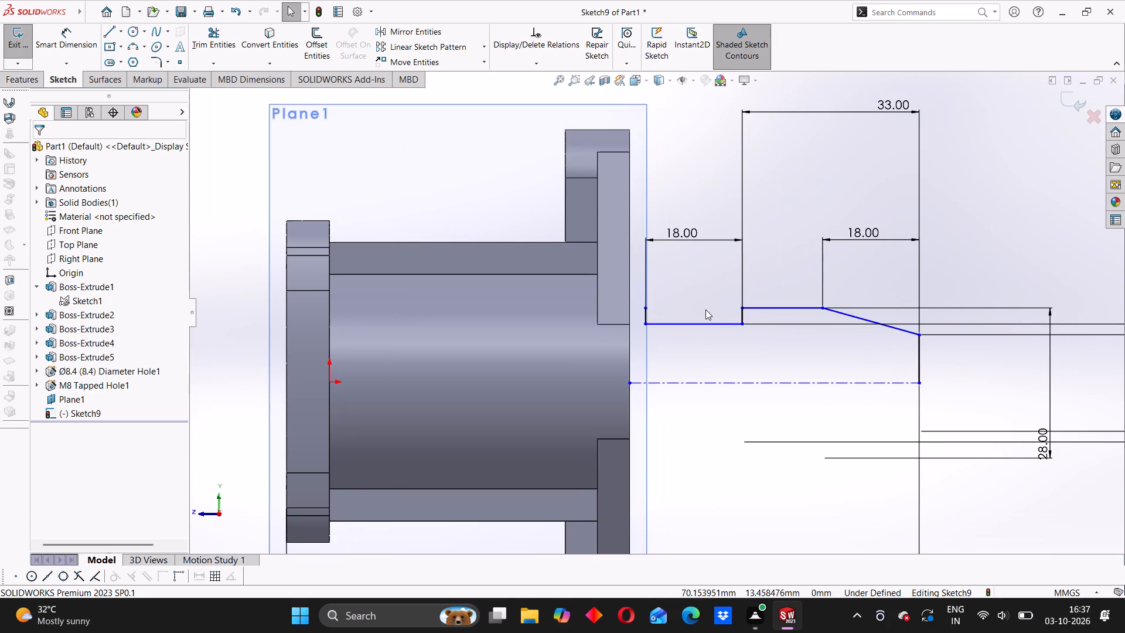
pyautogui.scroll(2, 705, 309)
pyautogui.scroll(4, 710, 363)
pyautogui.scroll(-2, 690, 368)
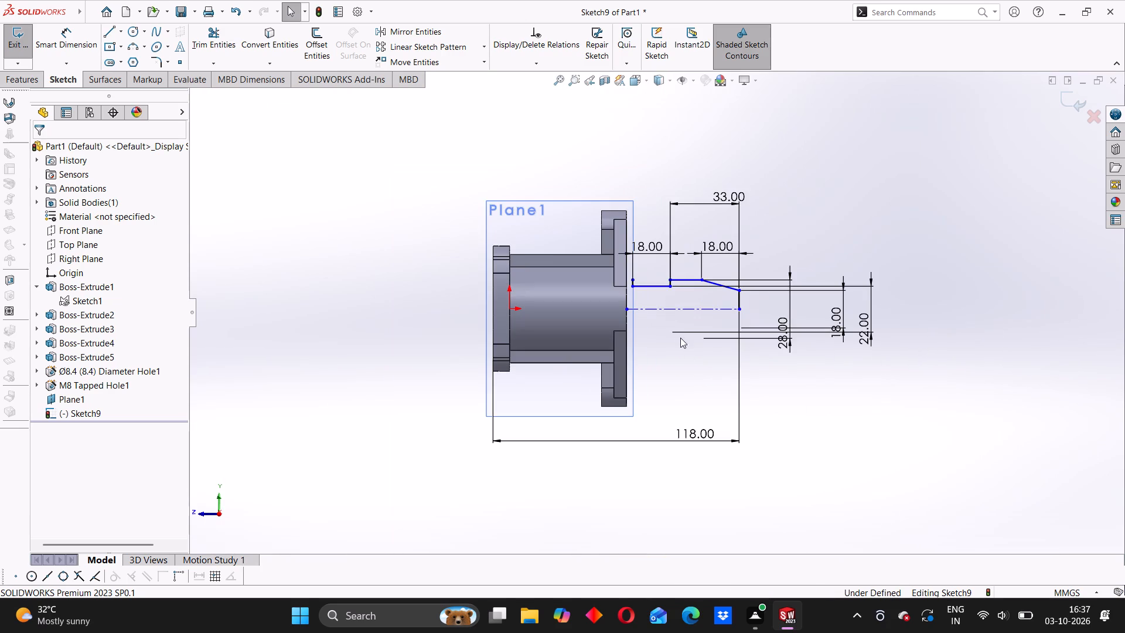
# Test whether the notch floor's endpoint nearest the flange can move along the profile.
pyautogui.scroll(-2, 667, 303)
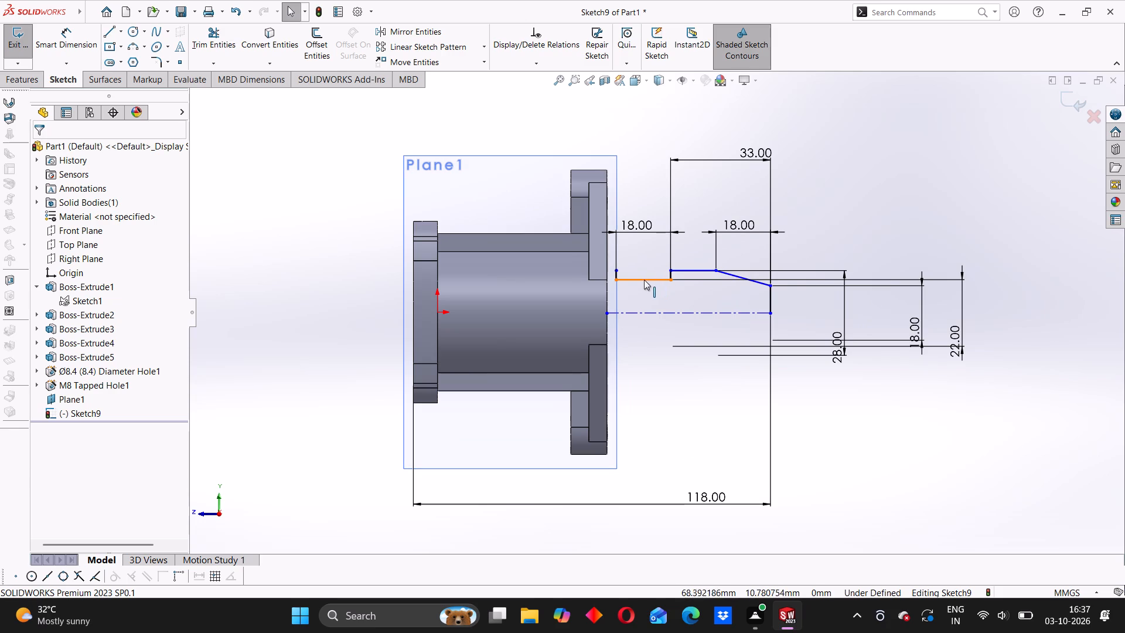
pyautogui.scroll(-4, 609, 271)
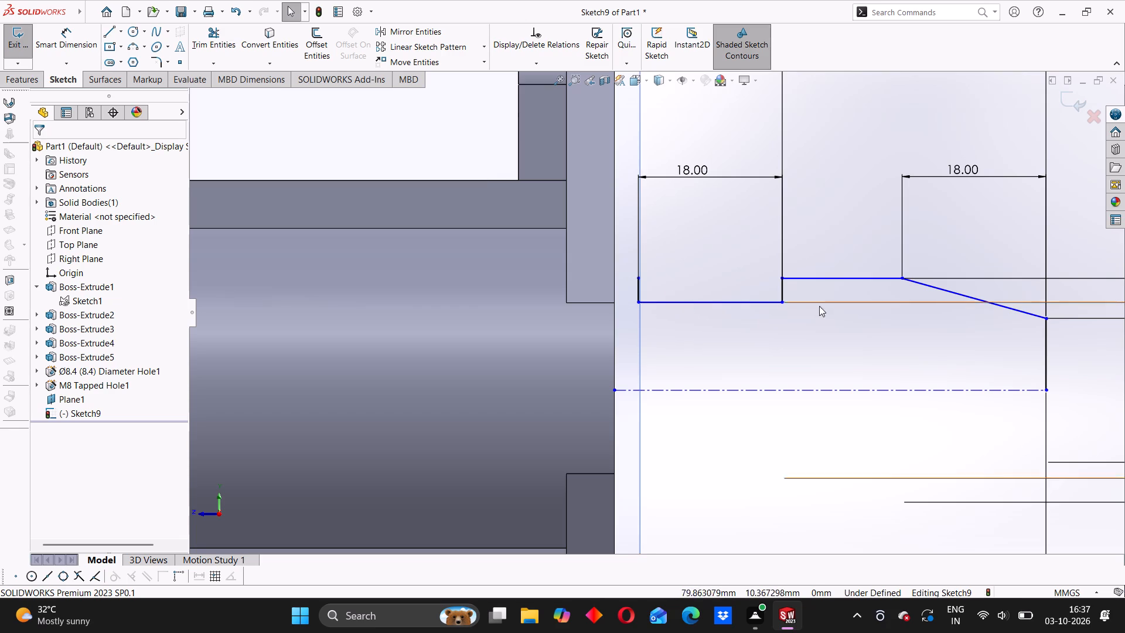
pyautogui.scroll(3, 819, 306)
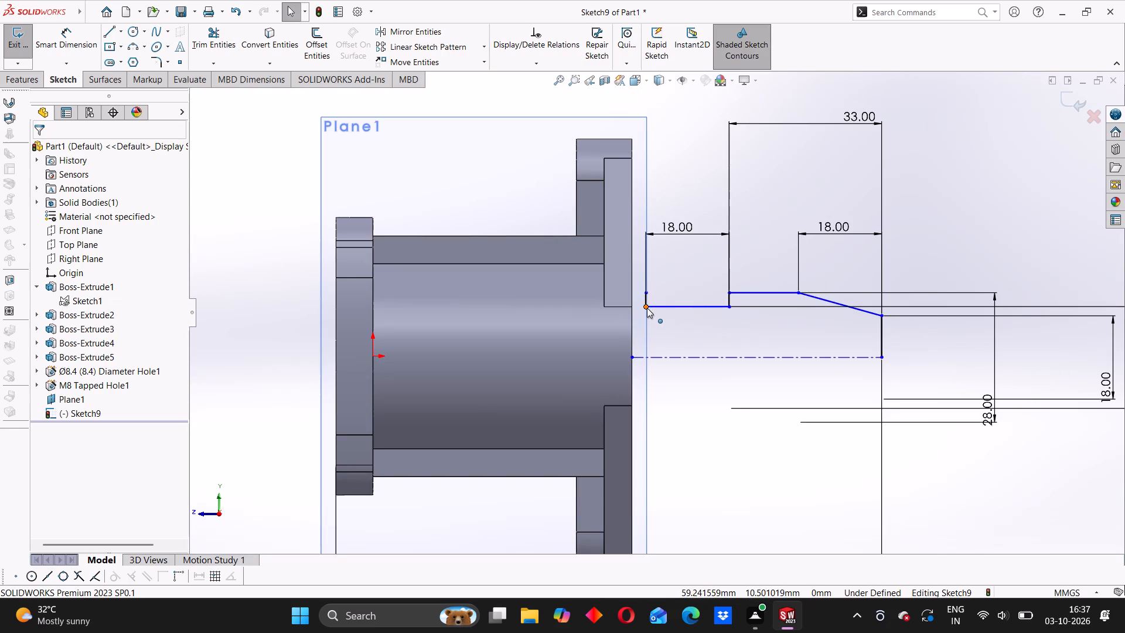
pyautogui.moveTo(644, 307); pyautogui.dragTo(673, 305)
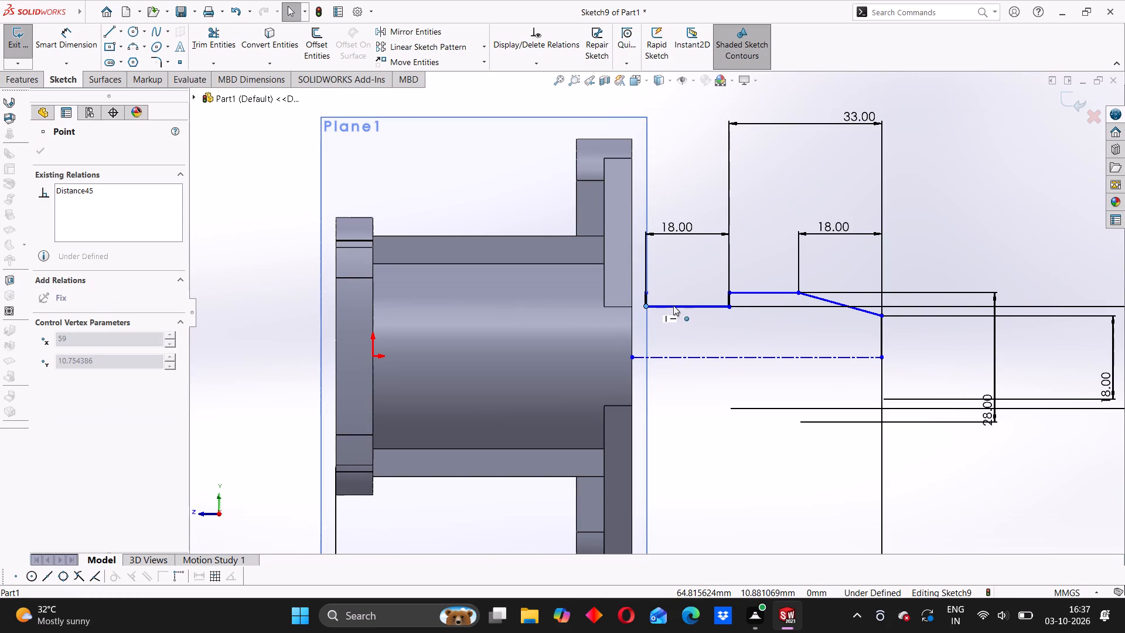
pyautogui.moveTo(673, 305); pyautogui.dragTo(677, 307)
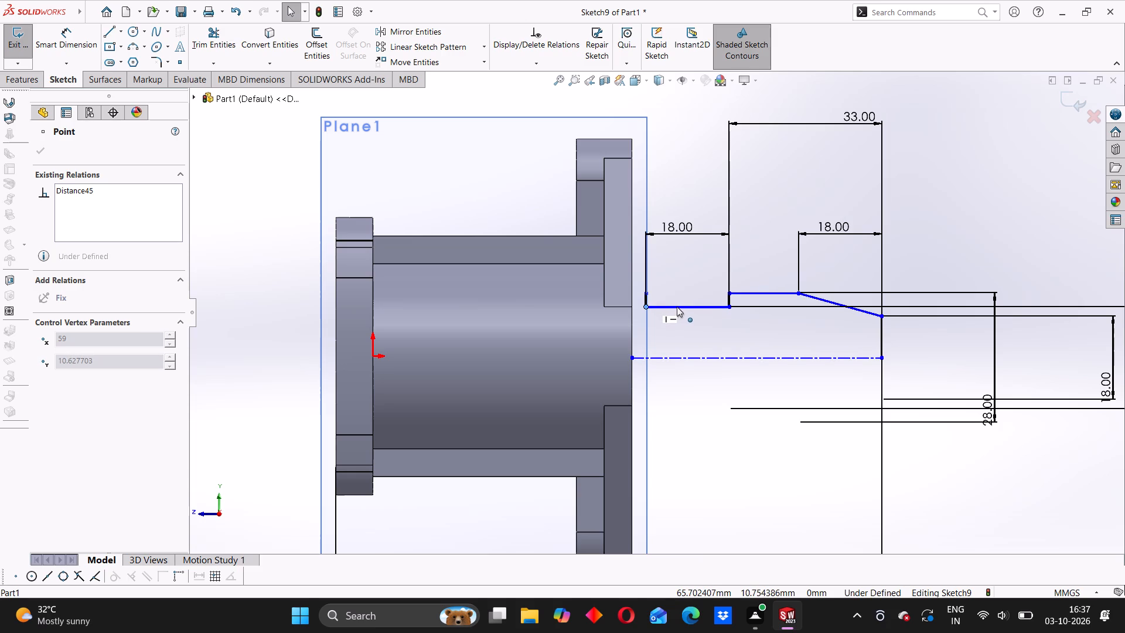
pyautogui.moveTo(677, 307); pyautogui.dragTo(681, 307)
pyautogui.moveTo(681, 307); pyautogui.dragTo(681, 307)
pyautogui.click(674, 275)
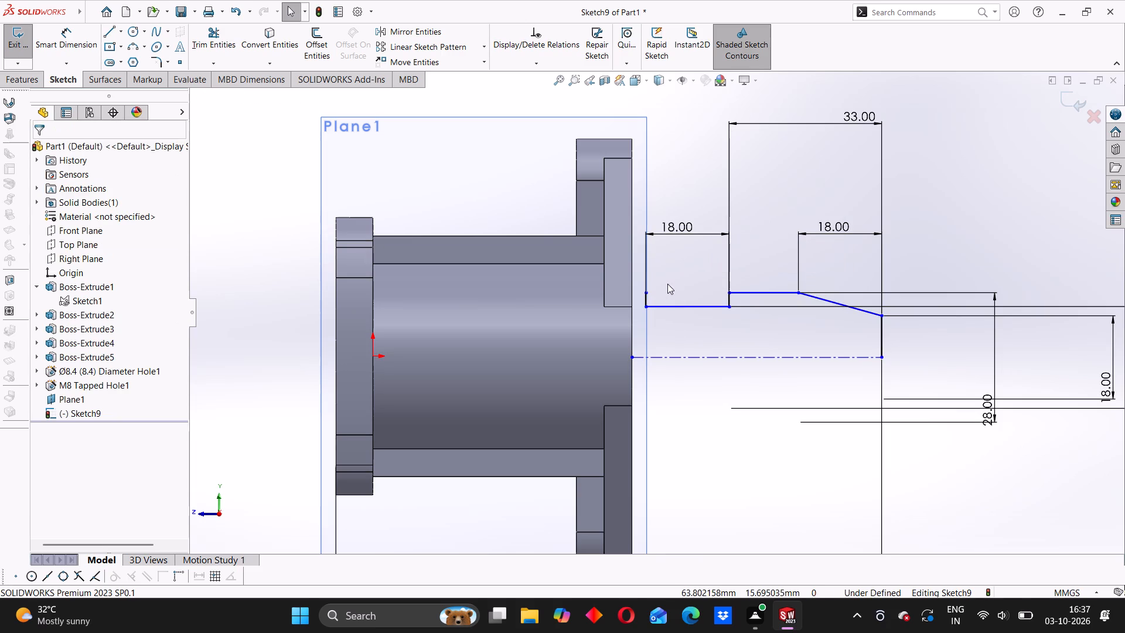
# Examine the notch's near wall and its gap to the flange face against the centerline and the dimensioned profile.
pyautogui.scroll(-3, 663, 292)
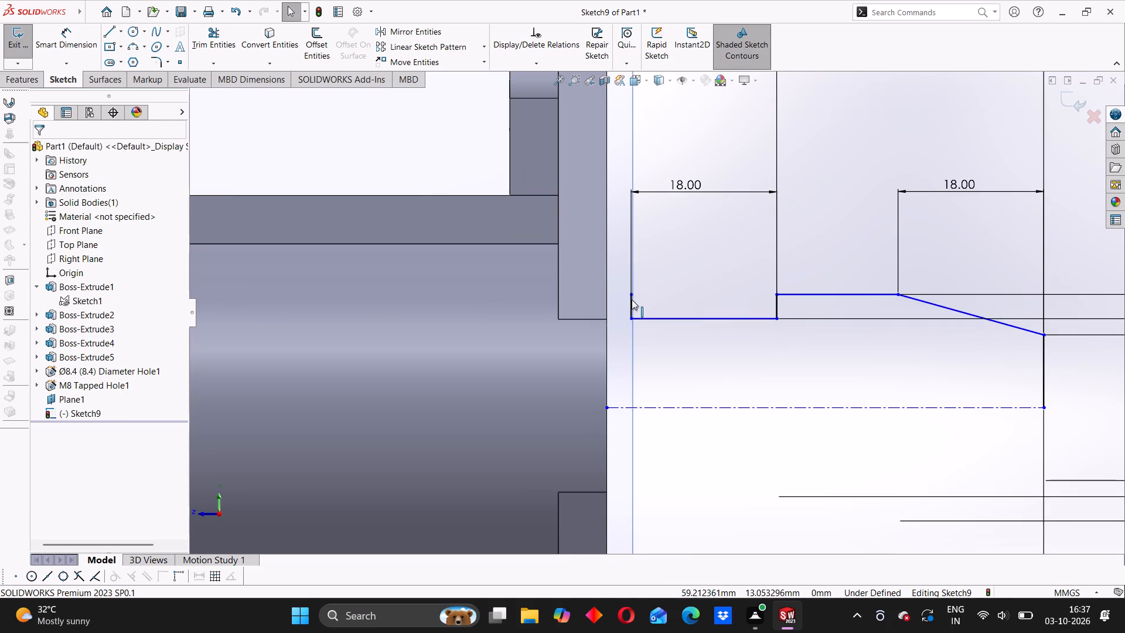
pyautogui.scroll(5, 858, 299)
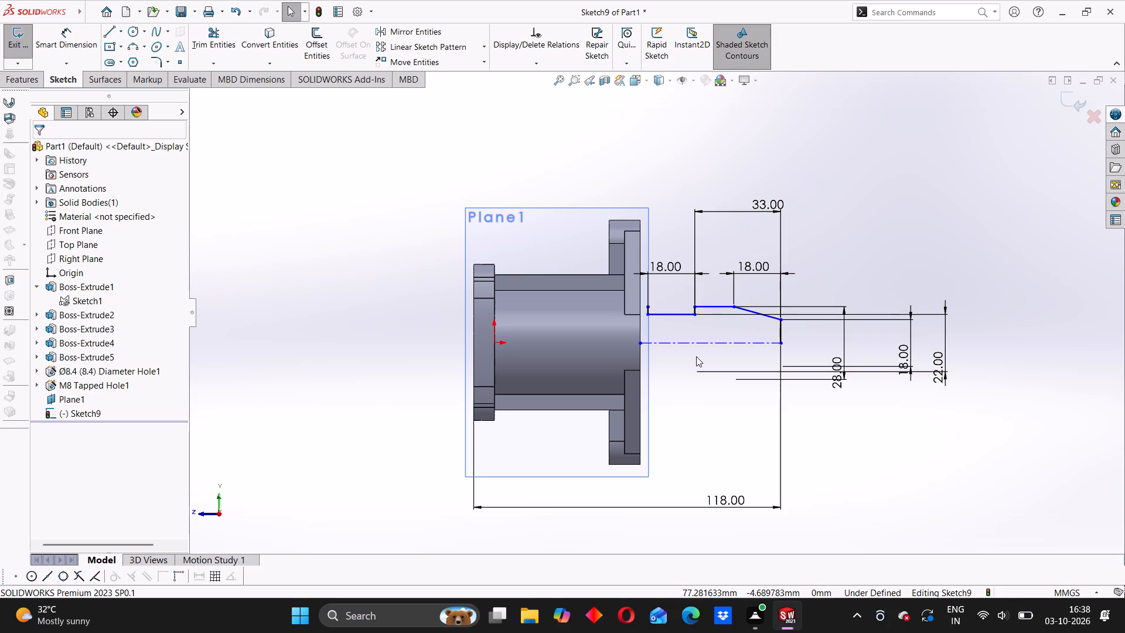
pyautogui.scroll(3, 755, 420)
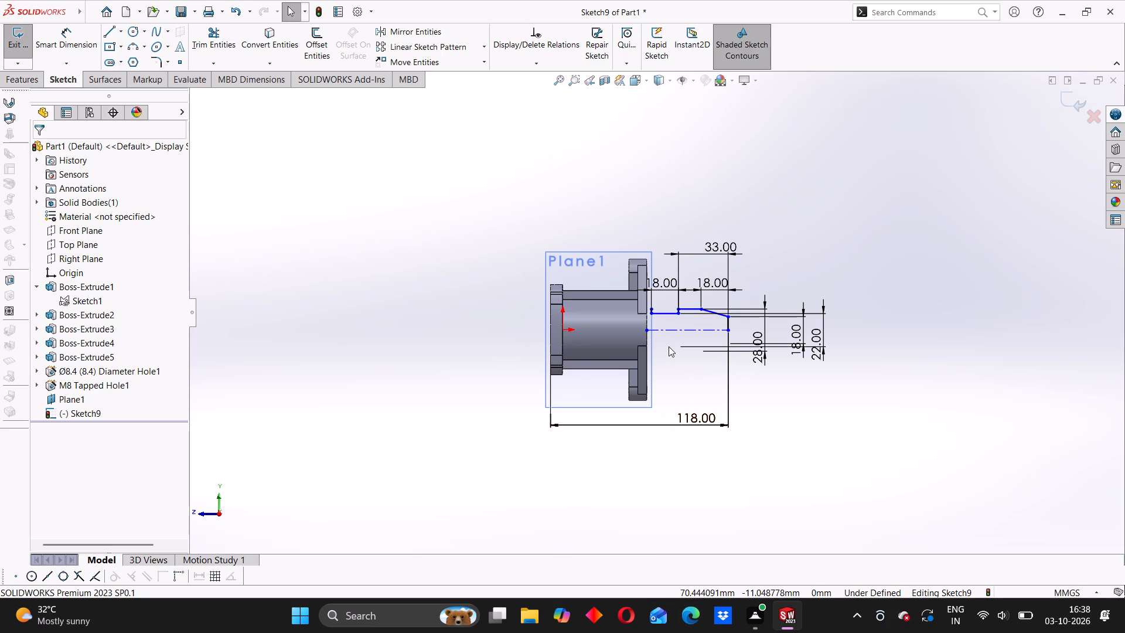
pyautogui.scroll(-5, 659, 320)
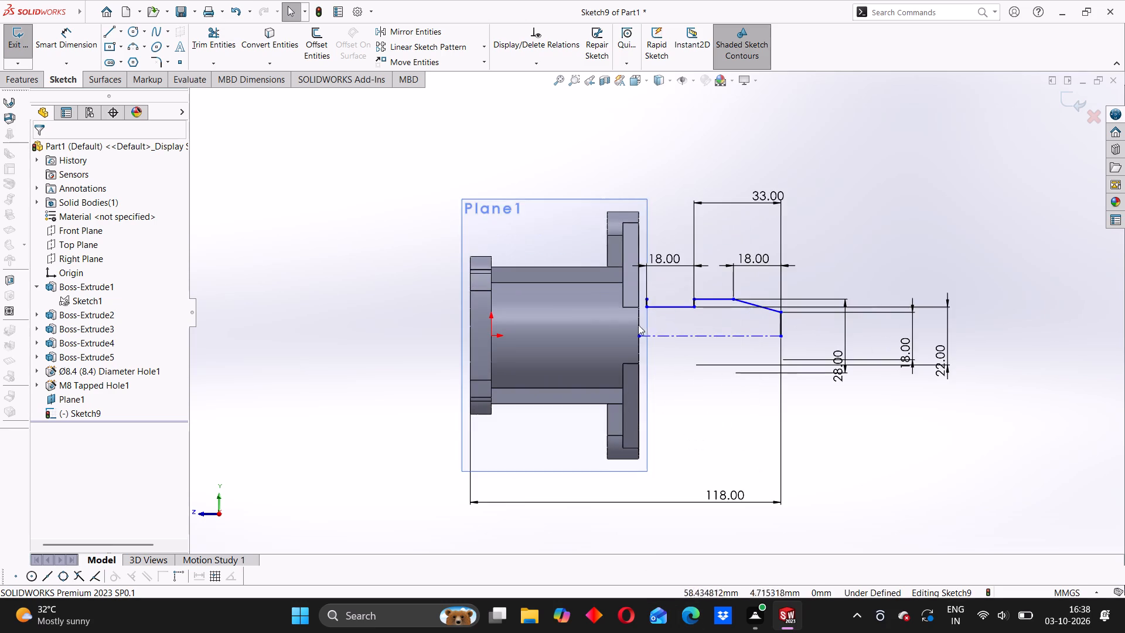
pyautogui.scroll(-3, 633, 331)
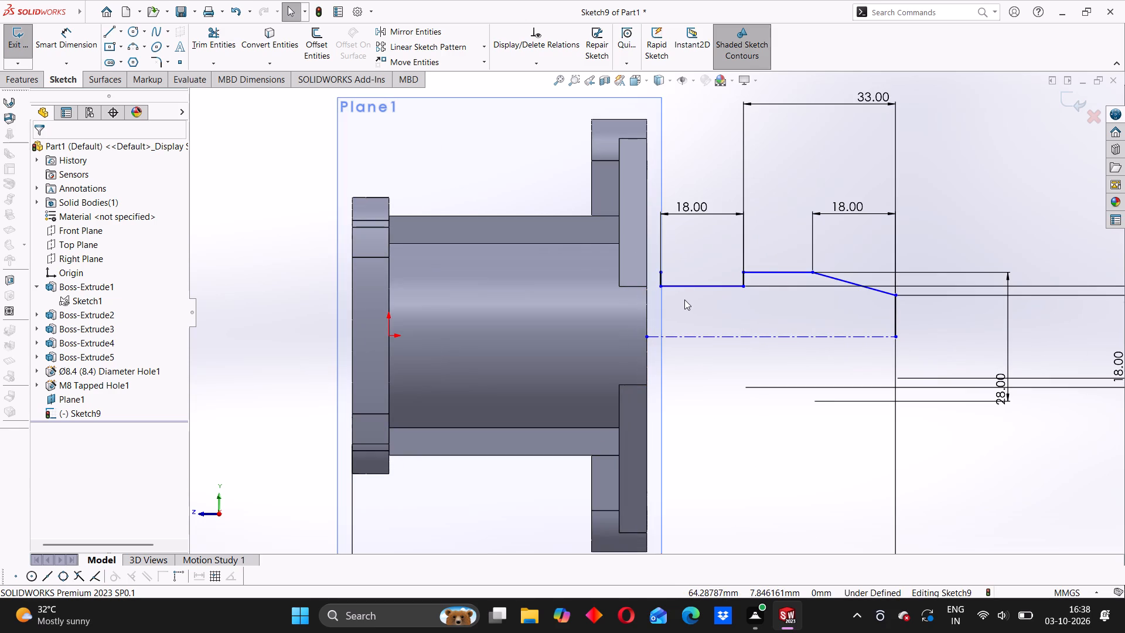
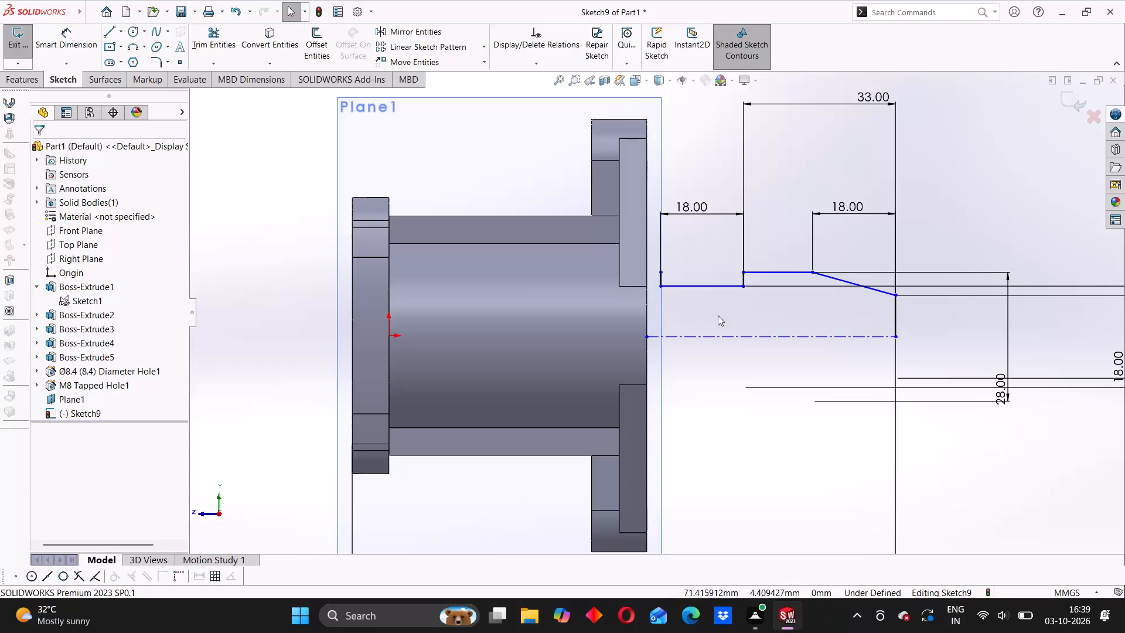
# Add a Coincident relation between the profile's horizontal centerline and the origin.
pyautogui.scroll(3, 700, 327)
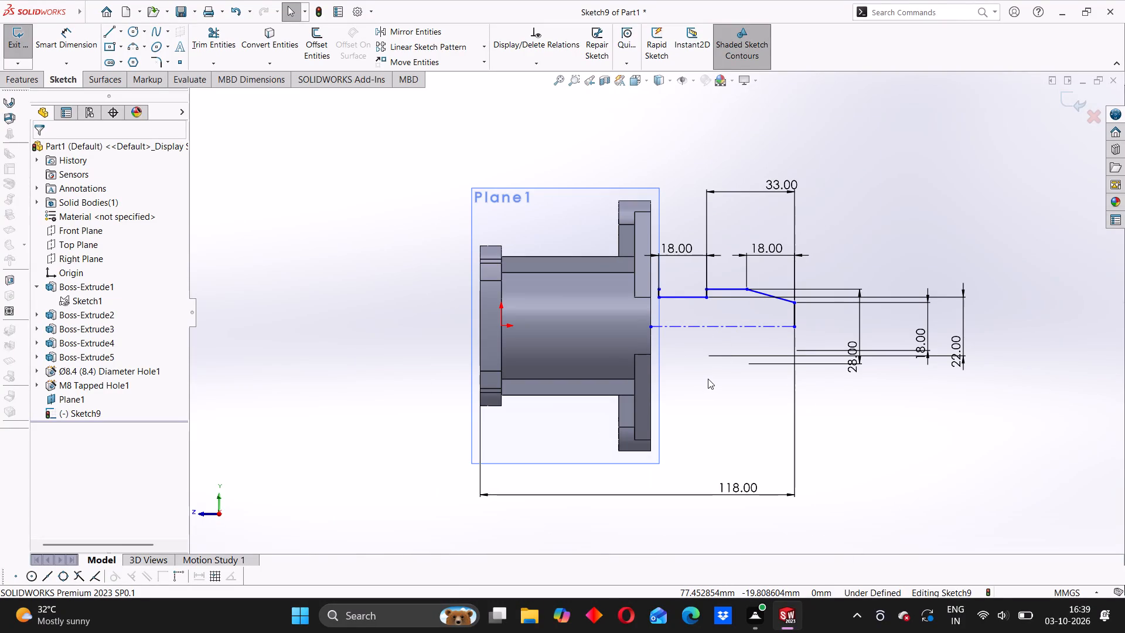
pyautogui.scroll(2, 797, 354)
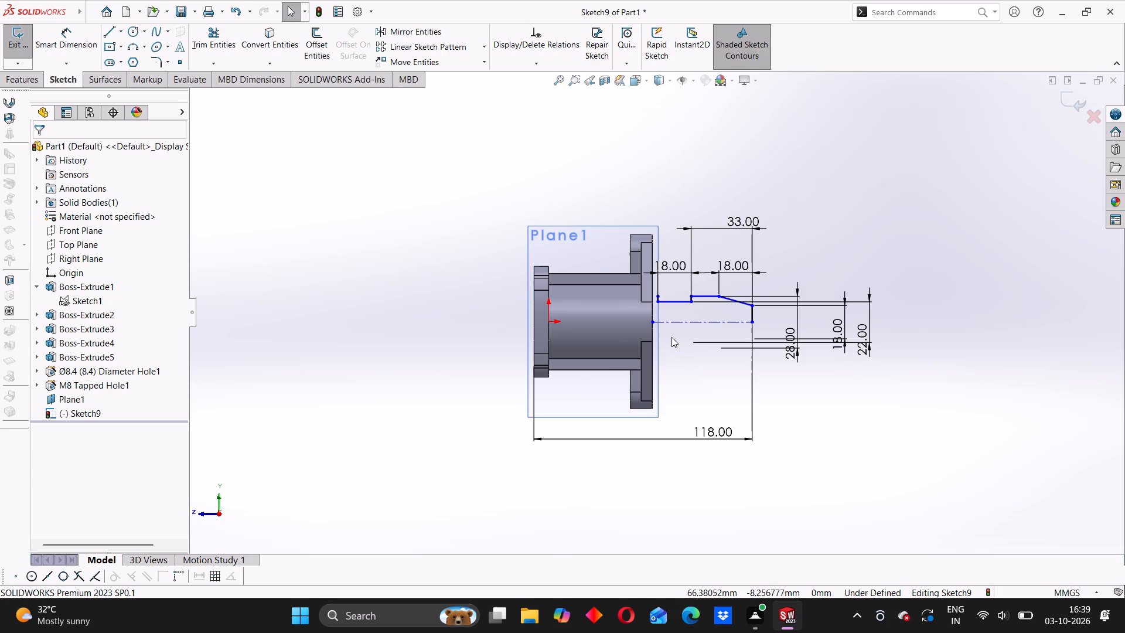
pyautogui.click(885, 179)
pyautogui.click(672, 326)
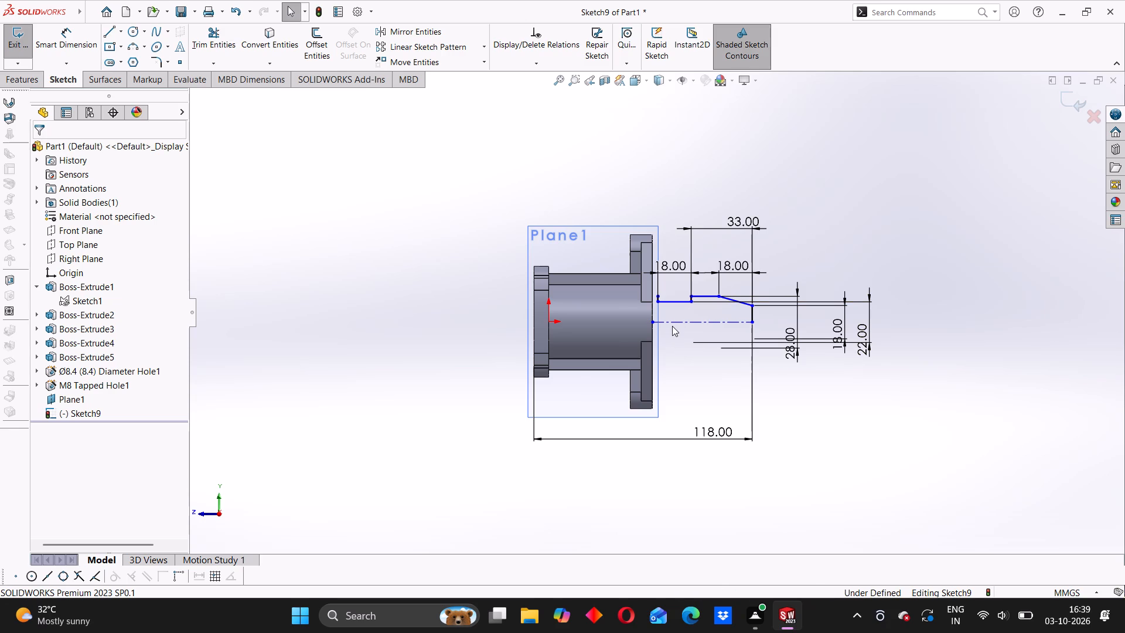
pyautogui.click(674, 324)
pyautogui.keyDown('ctrl'); pyautogui.click(547, 319); pyautogui.keyUp('ctrl')
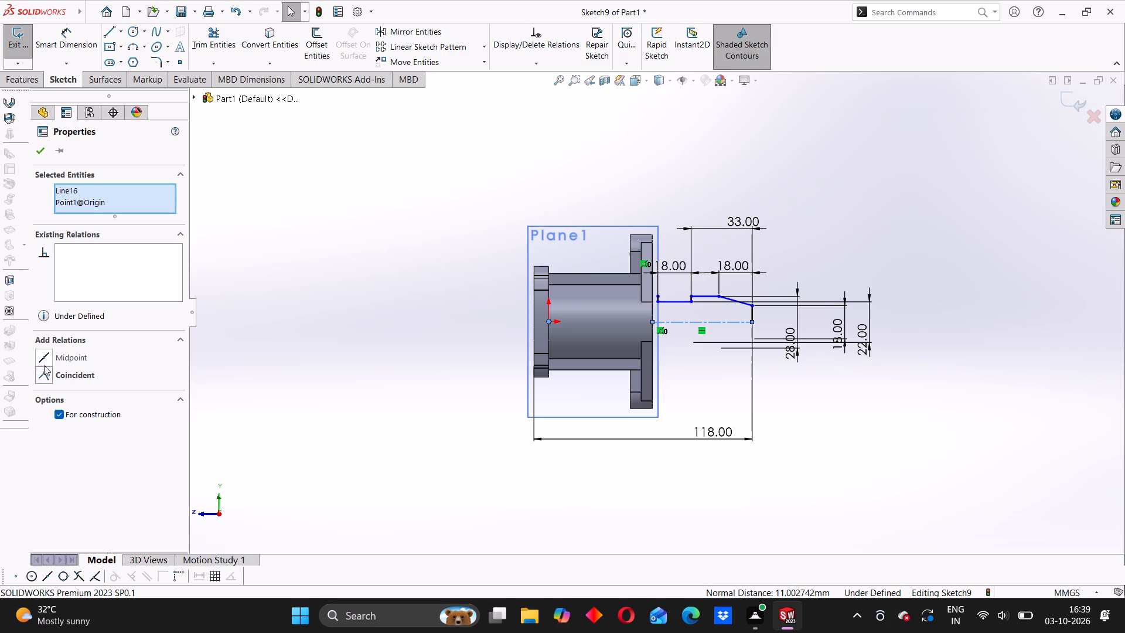
pyautogui.click(43, 374)
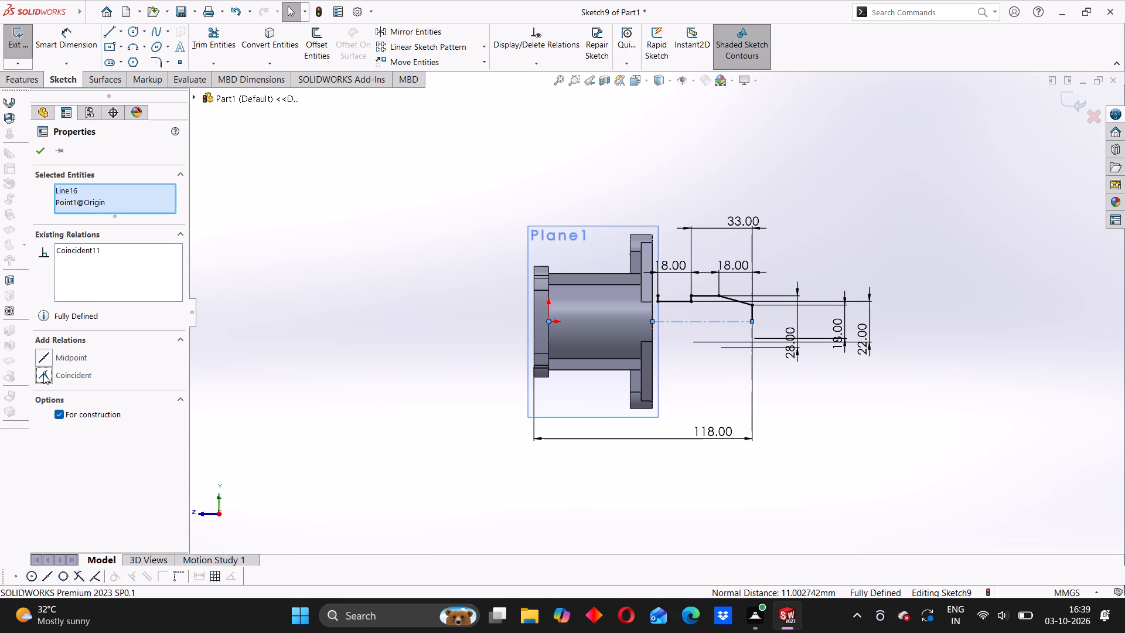
pyautogui.click(39, 151)
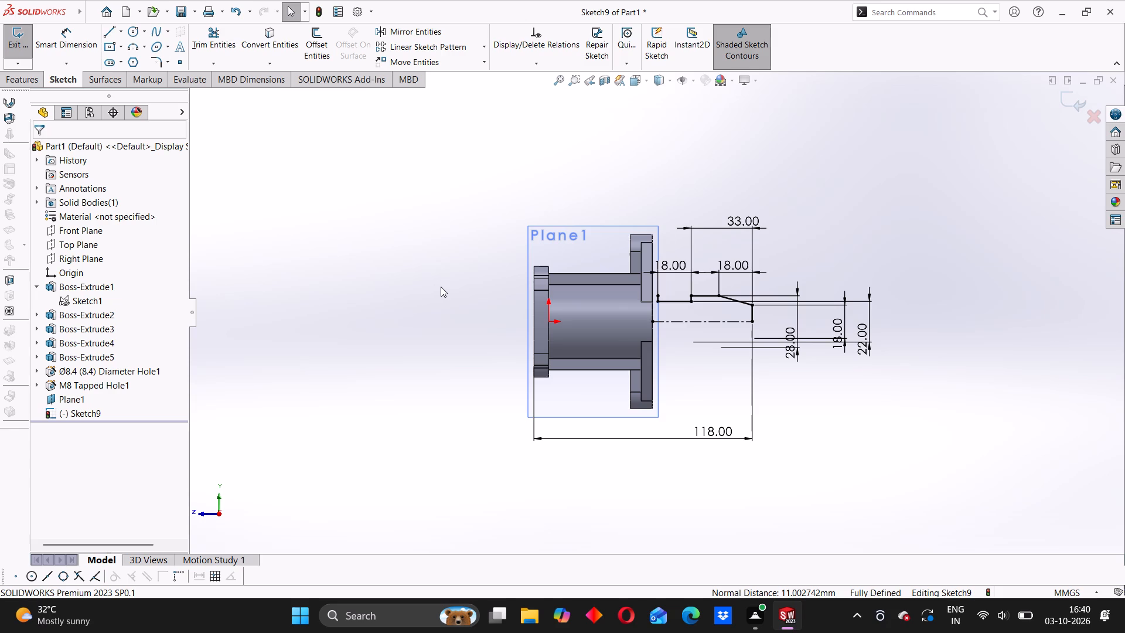
# Delete the 118 mm overall length dimension that runs from the small flange's outer face to the profile's far end.
pyautogui.scroll(1, 441, 287)
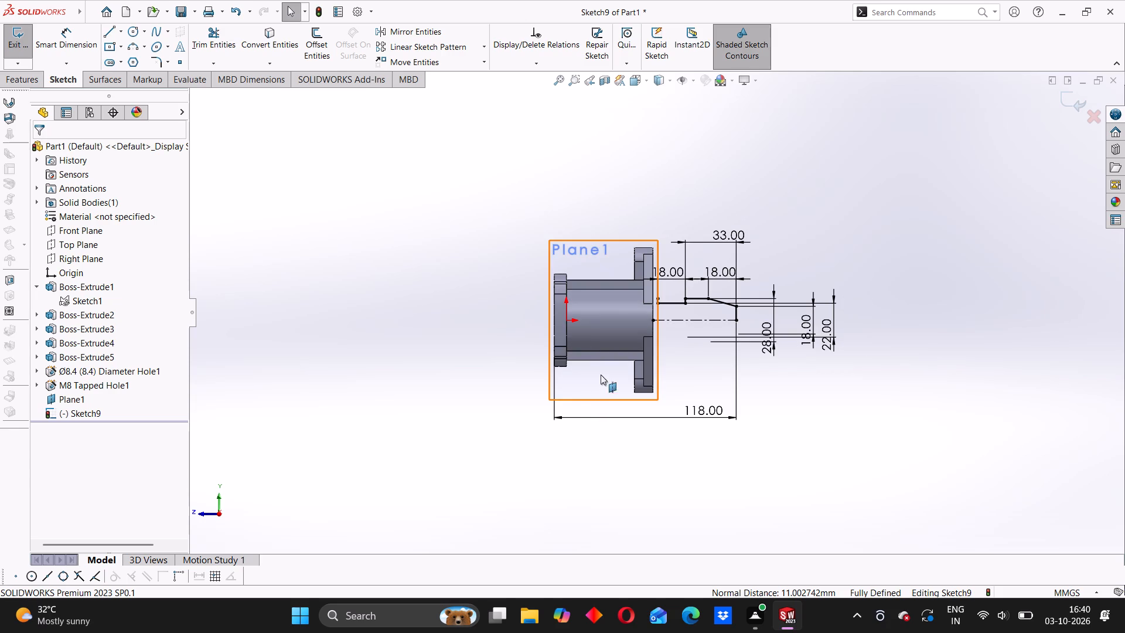
pyautogui.scroll(-3, 578, 333)
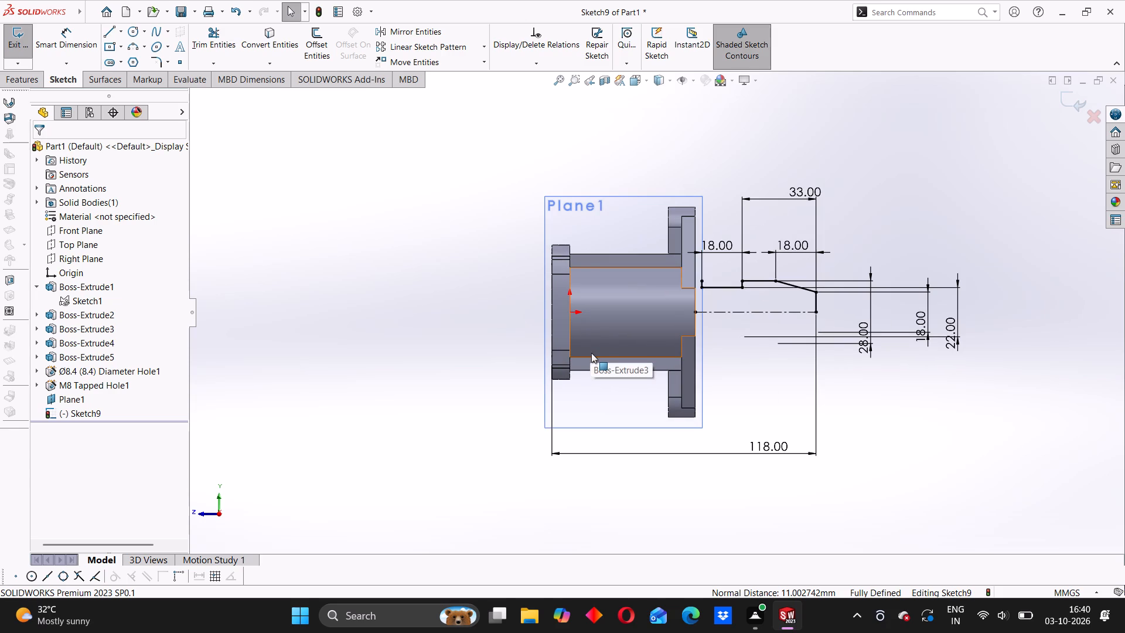
pyautogui.scroll(3, 591, 352)
pyautogui.scroll(-6, 599, 326)
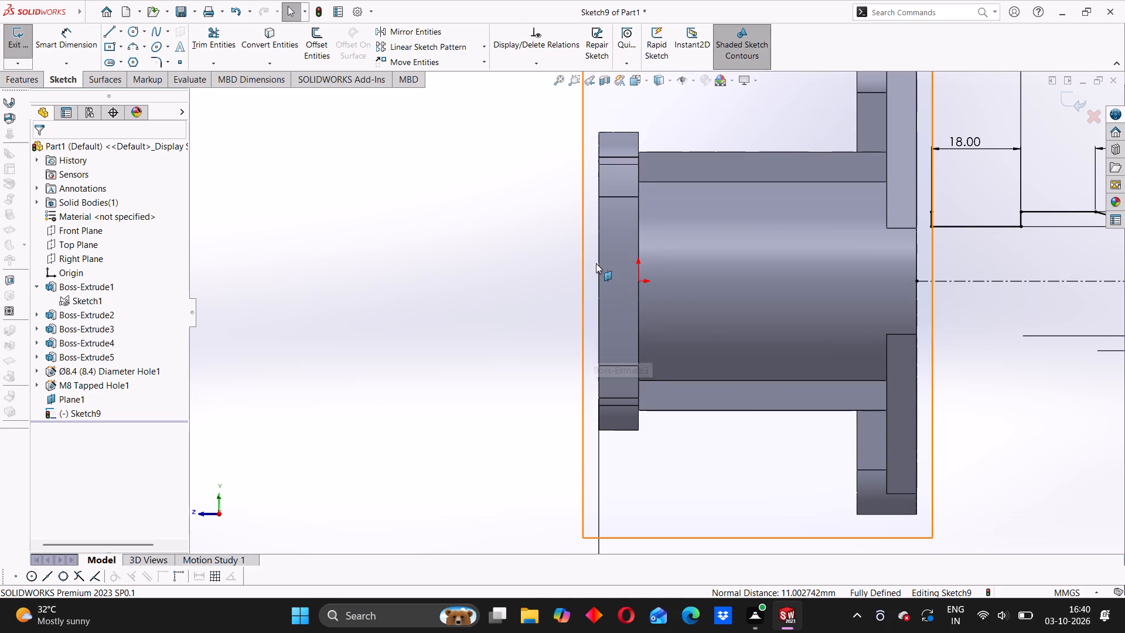
pyautogui.scroll(3, 834, 372)
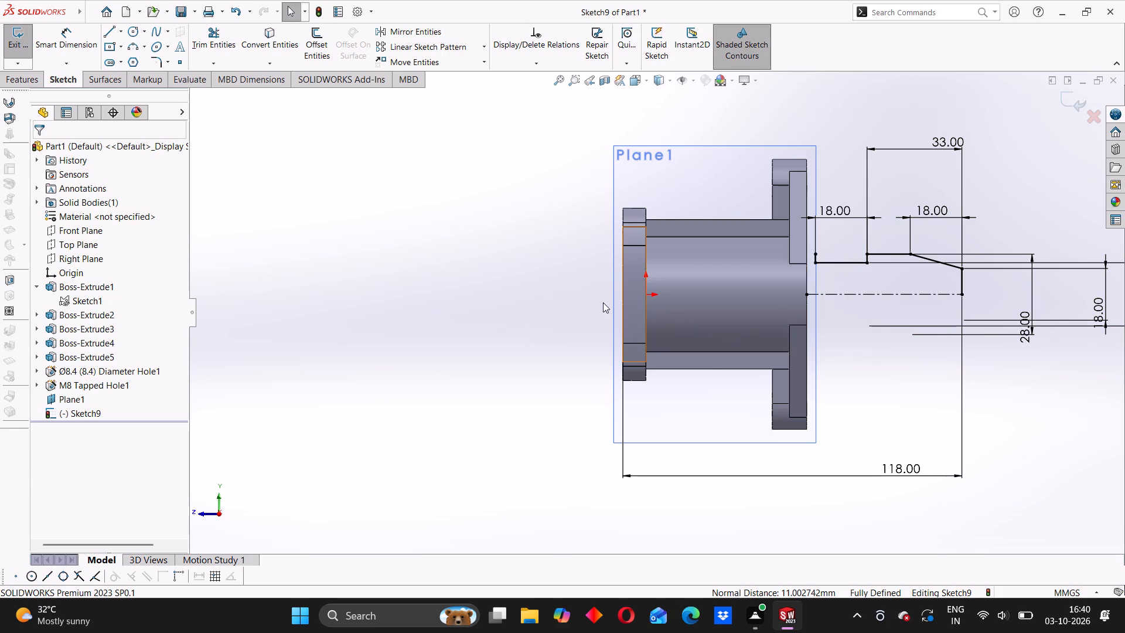
pyautogui.click(896, 469)
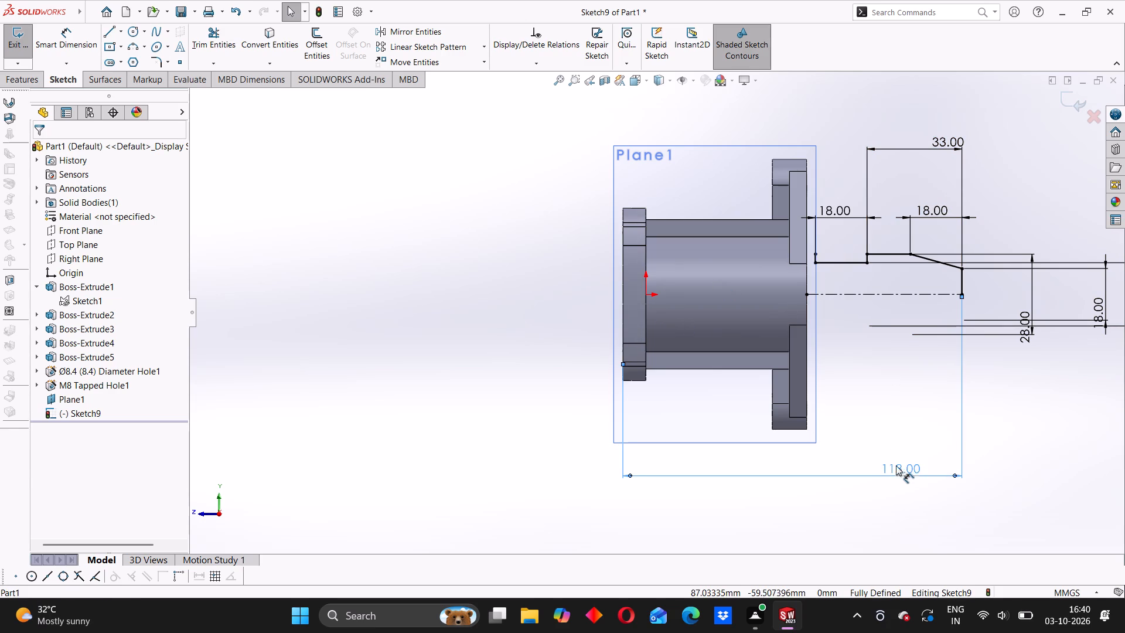
pyautogui.press('Delete')
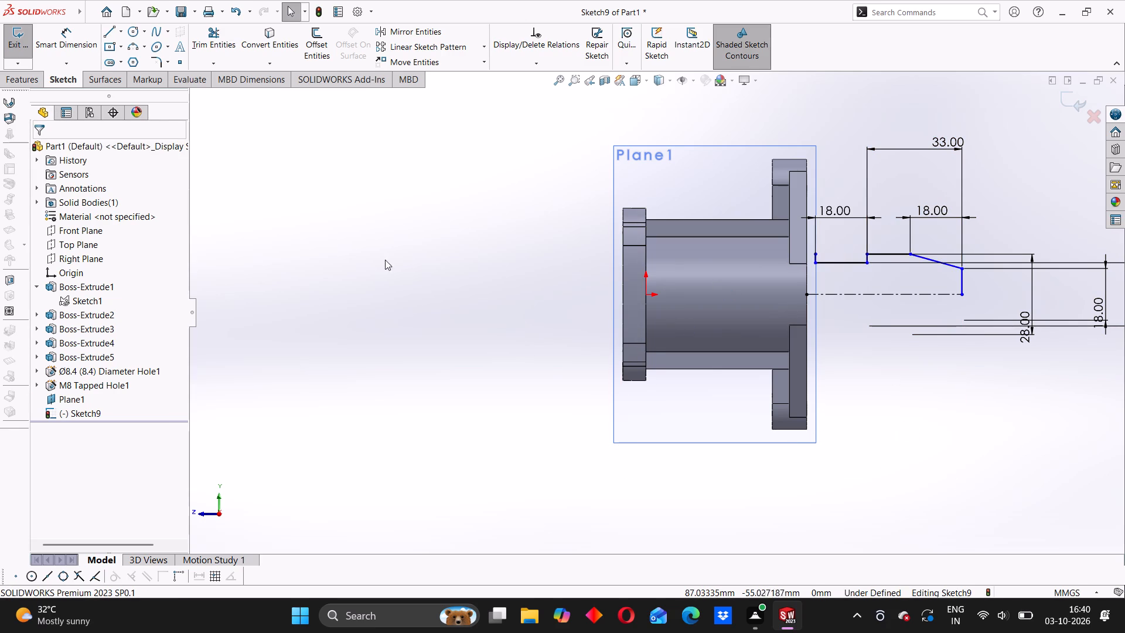
# Dimension the horizontal distance from the origin to the lower end point of the profile's far vertical line as 118 mm.
pyautogui.click(73, 46)
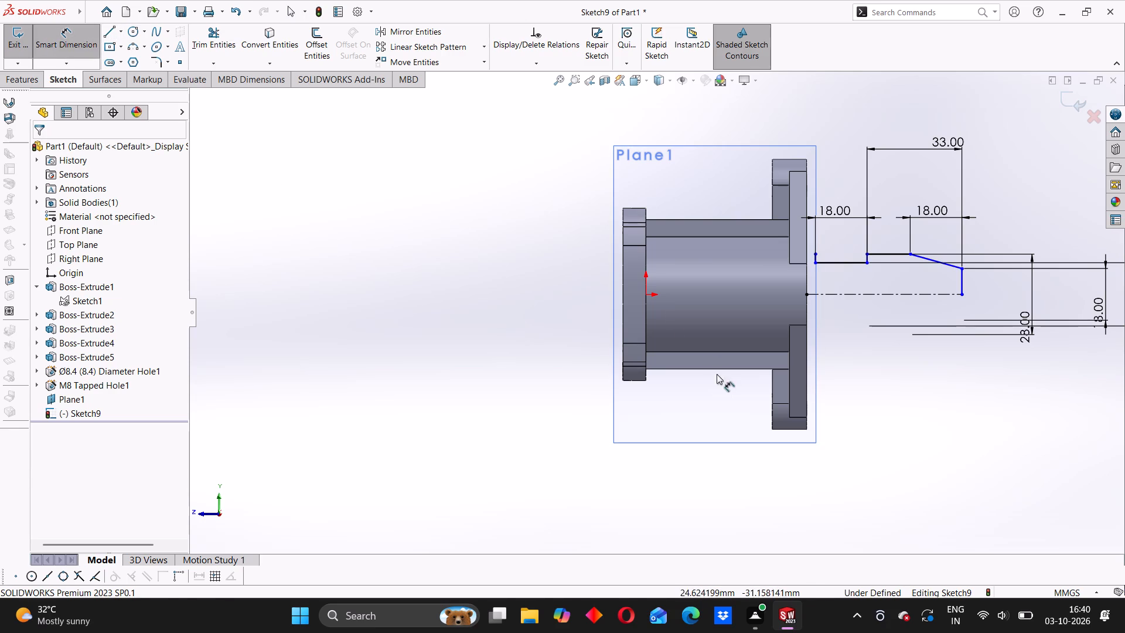
pyautogui.click(645, 295)
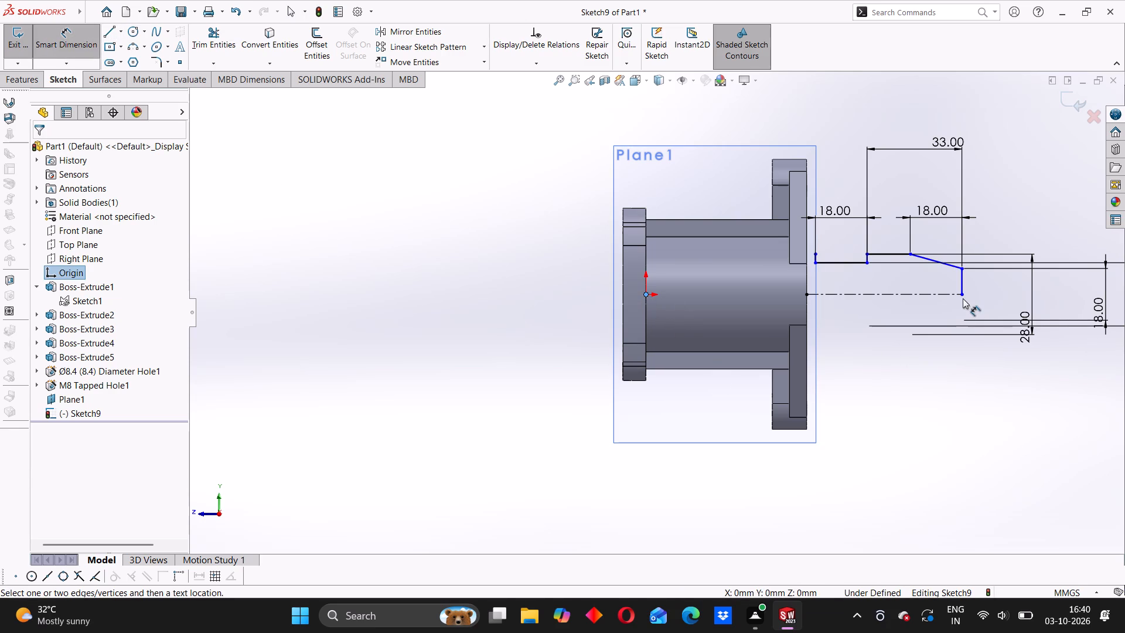
pyautogui.click(963, 297)
pyautogui.click(813, 494)
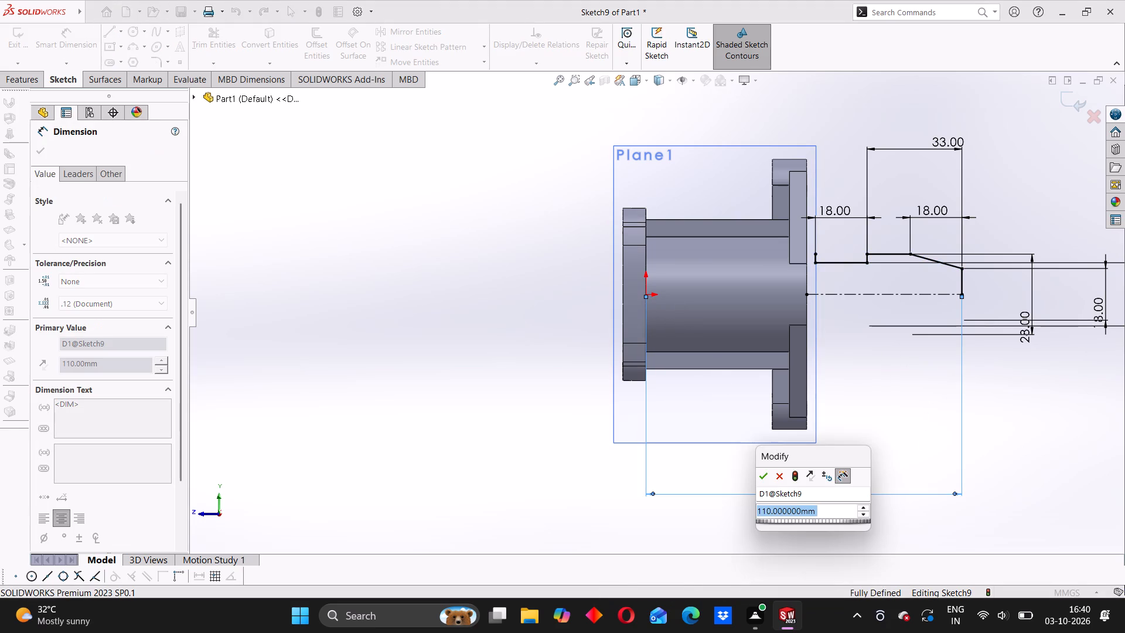
pyautogui.write('1108')
pyautogui.press('Return')
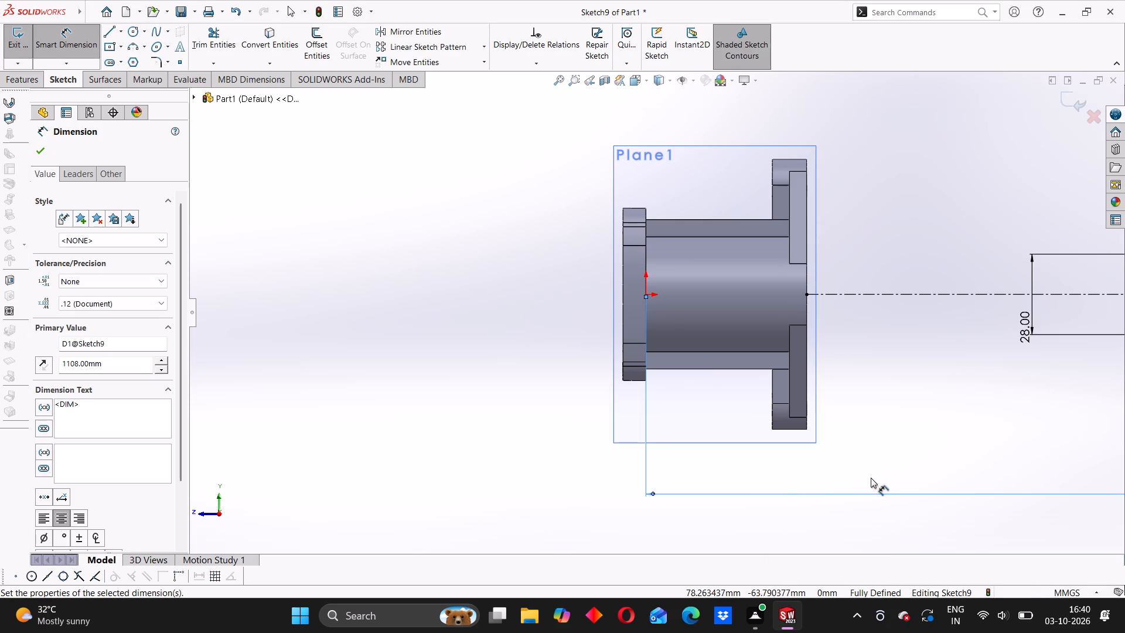
pyautogui.scroll(4, 871, 477)
pyautogui.scroll(3, 930, 450)
pyautogui.scroll(1, 975, 423)
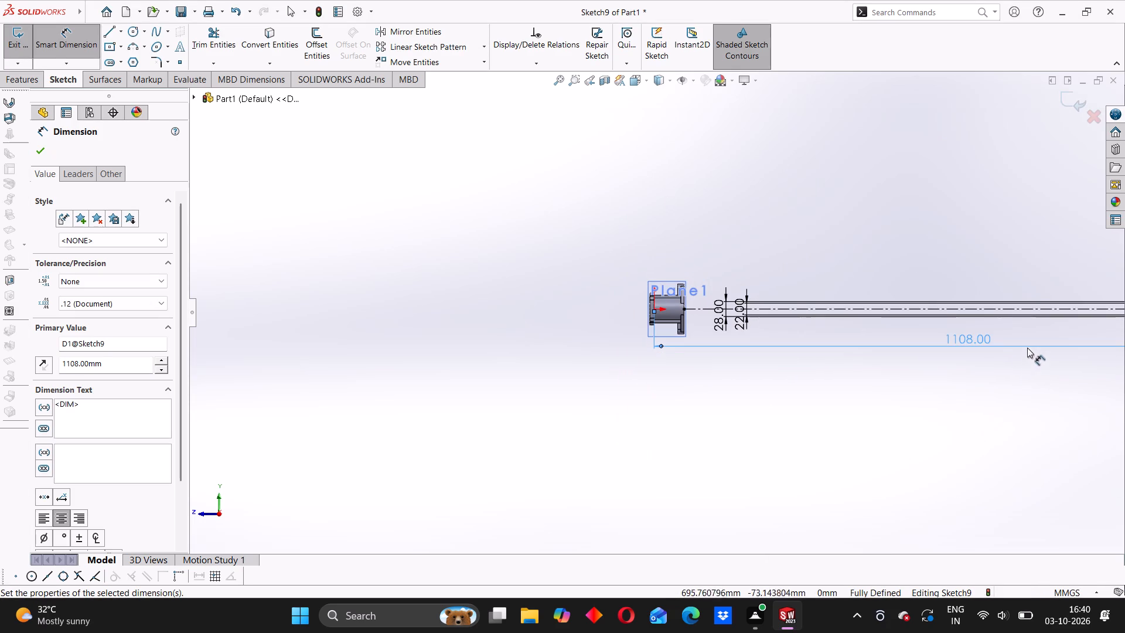
pyautogui.doubleClick(967, 343)
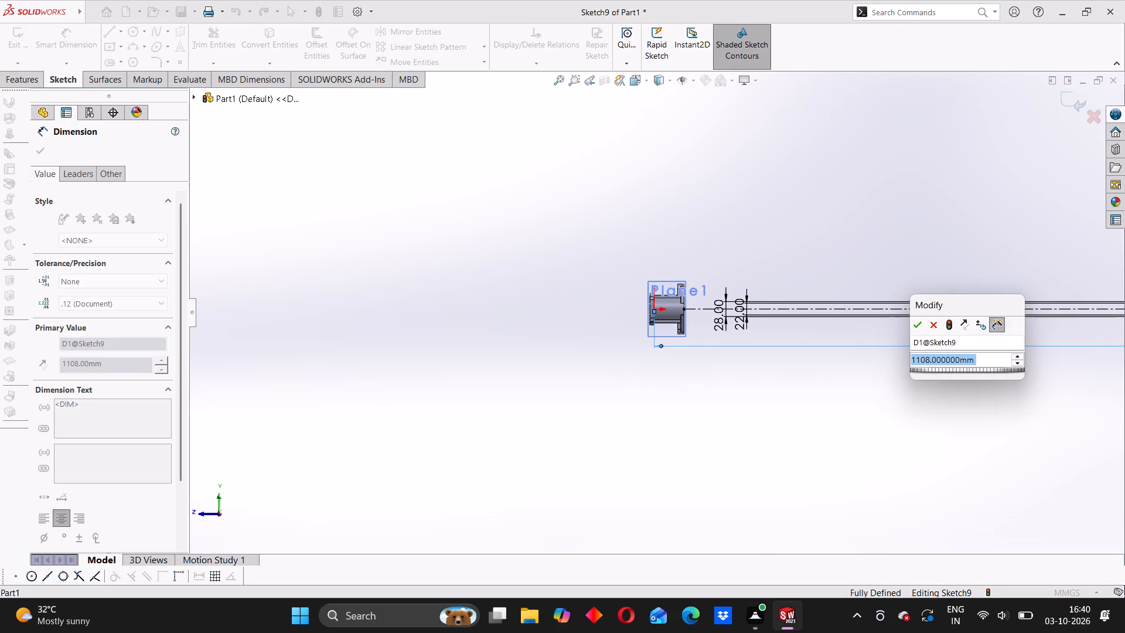
pyautogui.write('118')
pyautogui.press('Return')
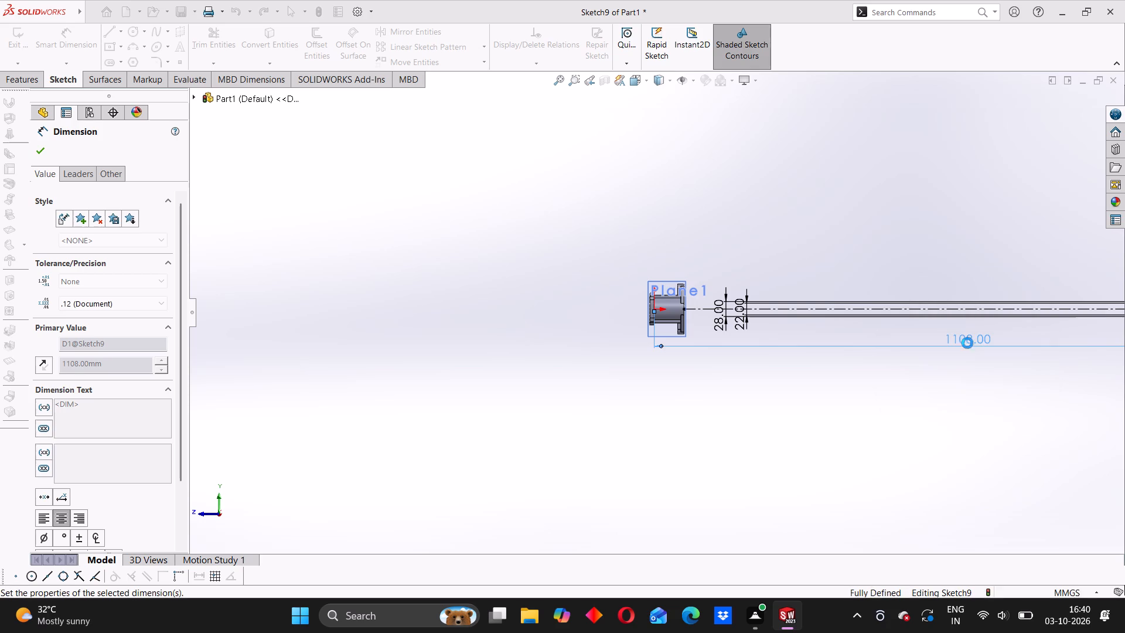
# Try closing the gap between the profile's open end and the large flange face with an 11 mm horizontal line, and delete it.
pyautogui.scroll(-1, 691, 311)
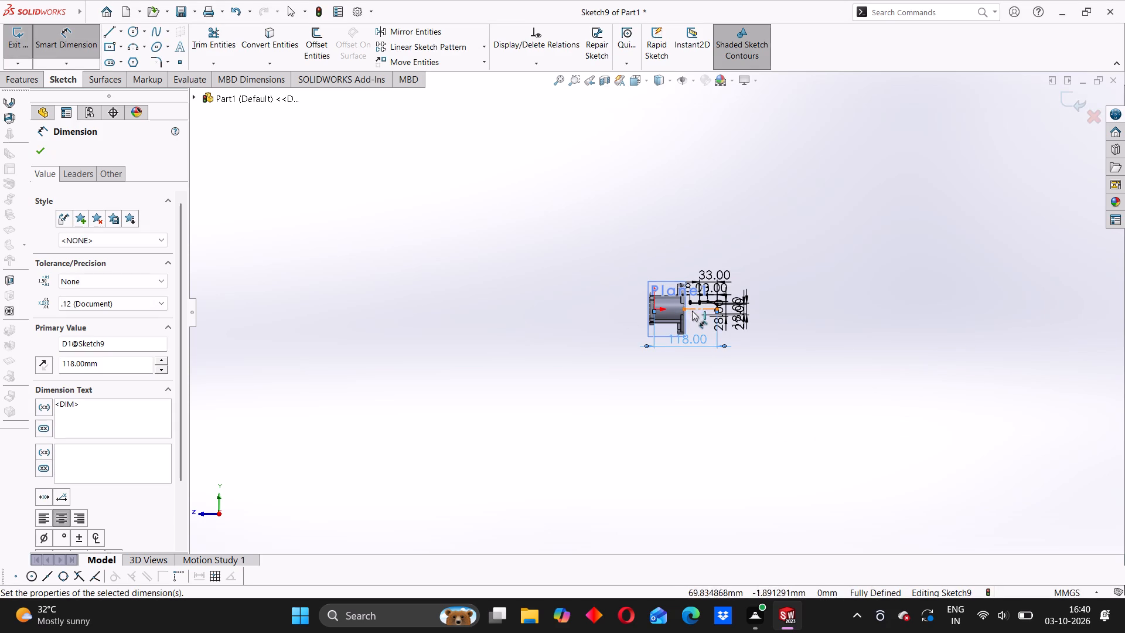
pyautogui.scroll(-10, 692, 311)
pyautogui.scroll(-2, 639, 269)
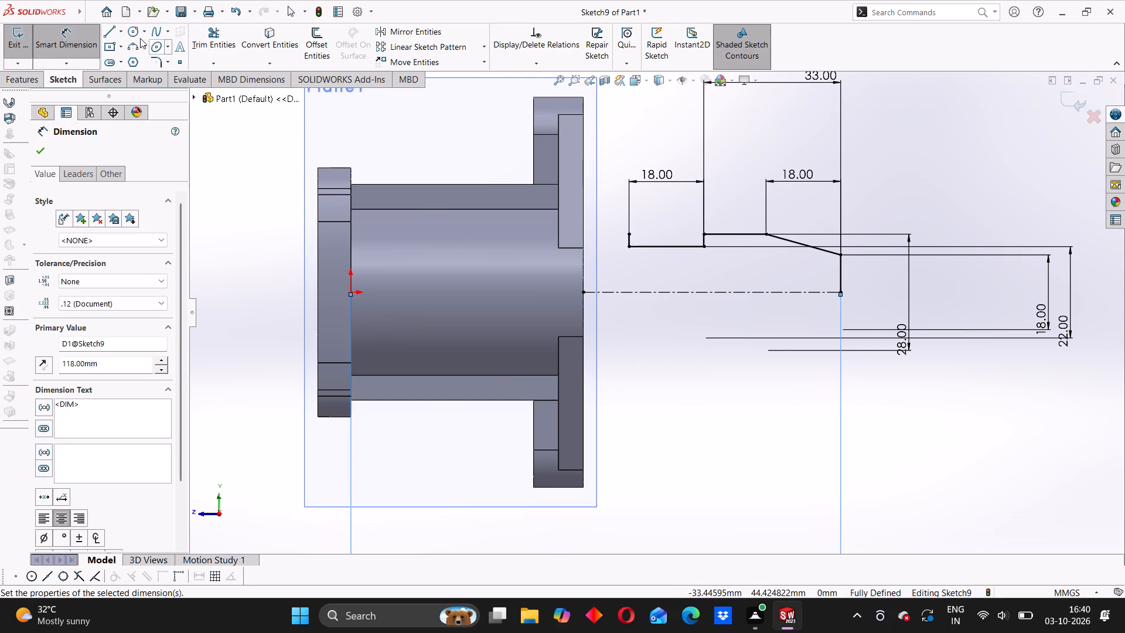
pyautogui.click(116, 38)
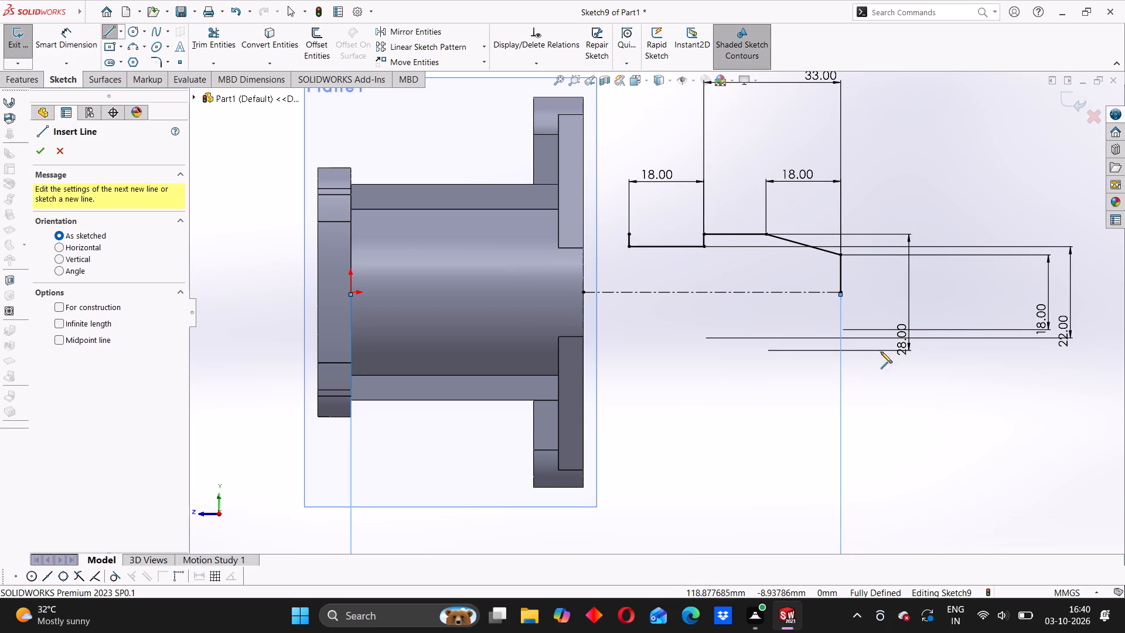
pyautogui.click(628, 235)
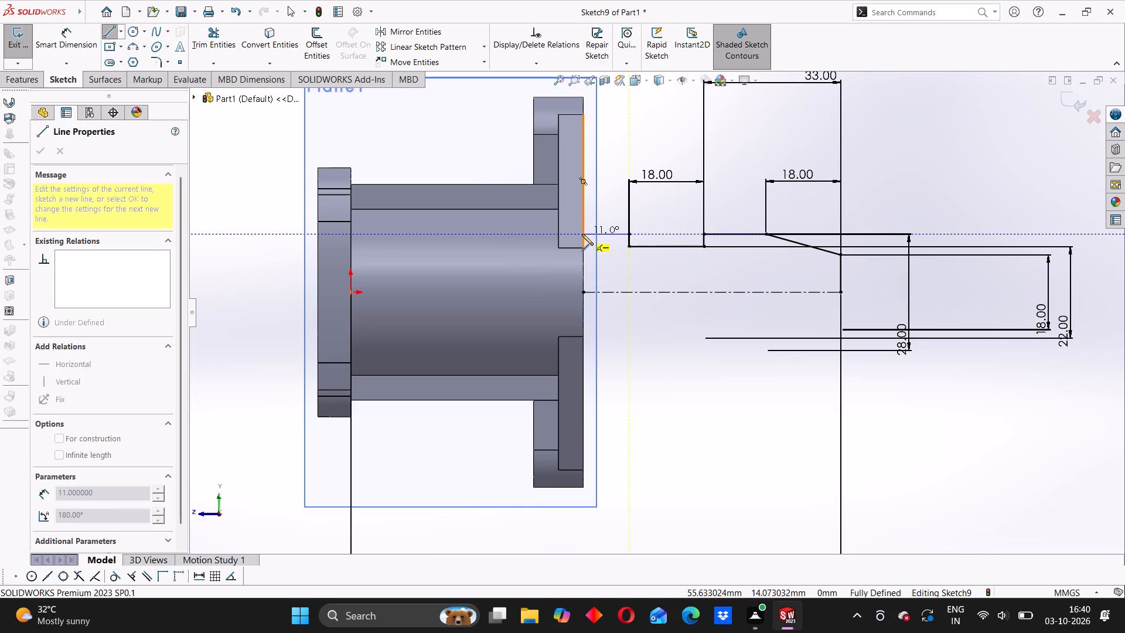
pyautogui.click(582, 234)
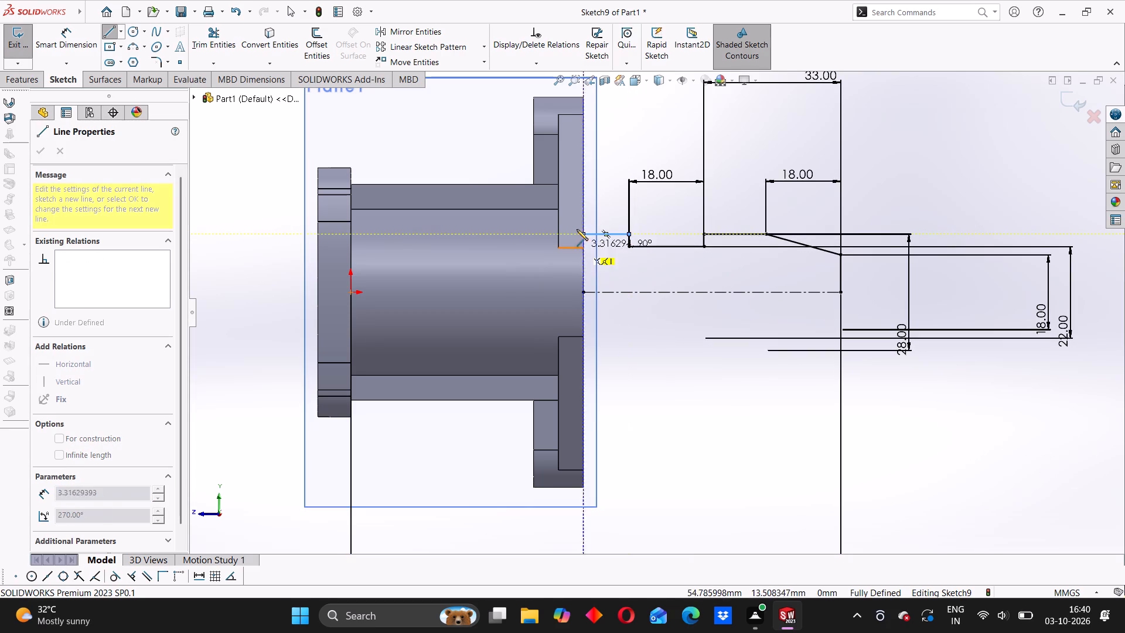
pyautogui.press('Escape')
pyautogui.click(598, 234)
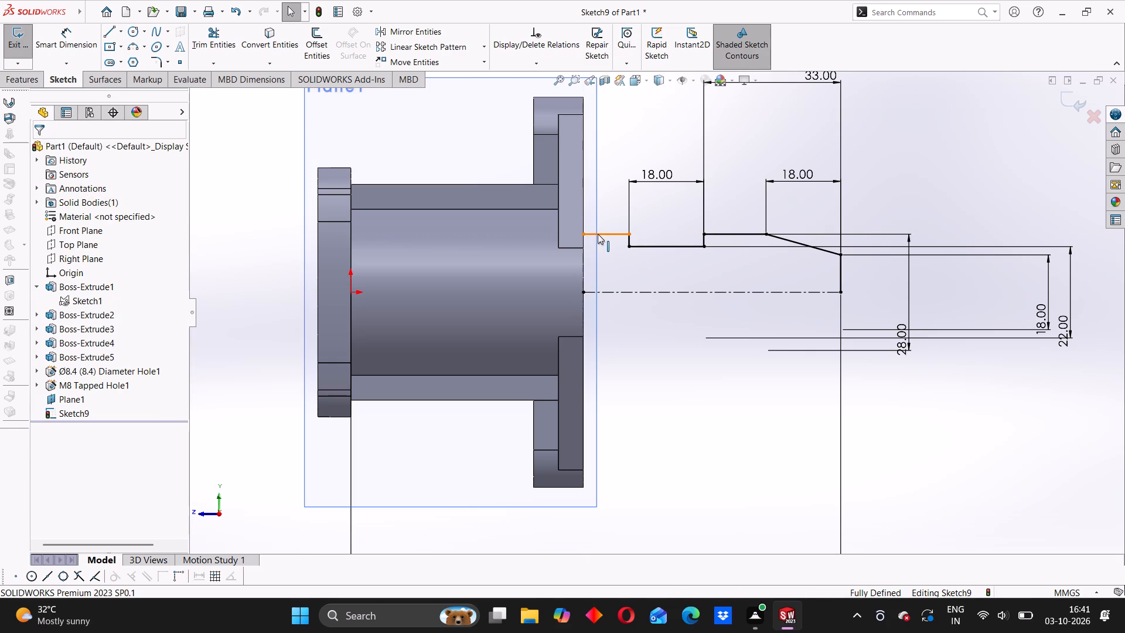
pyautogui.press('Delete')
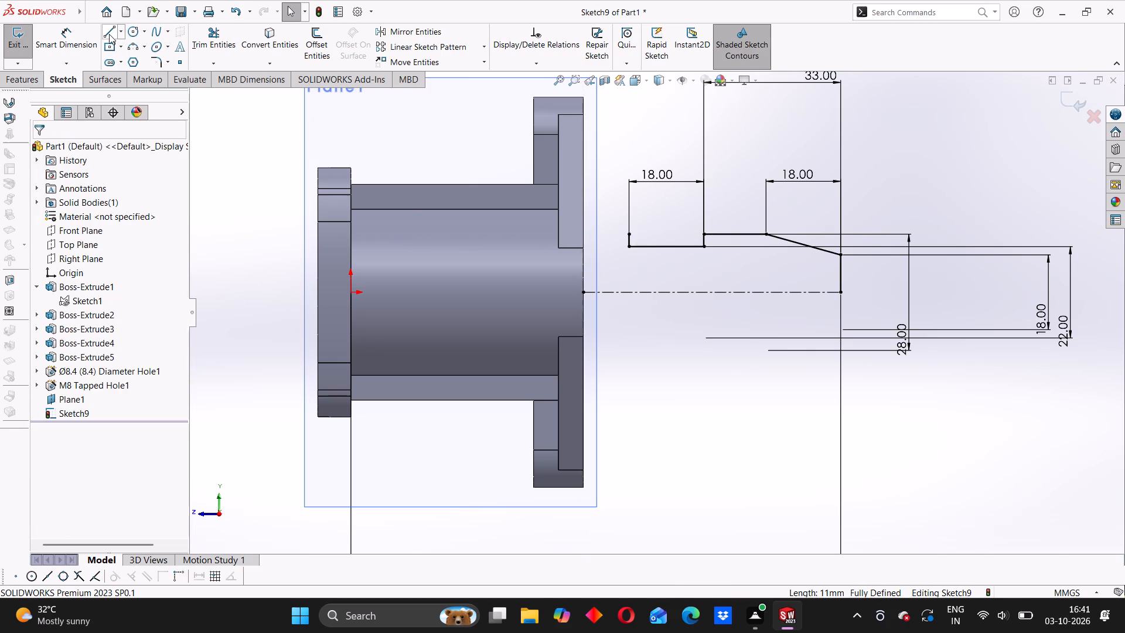
# Sketch a stepped line chain from the profile's open end to the flange face: about 6.7 mm horizontal, 5 mm down, 4.3 mm horizontal.
pyautogui.click(110, 33)
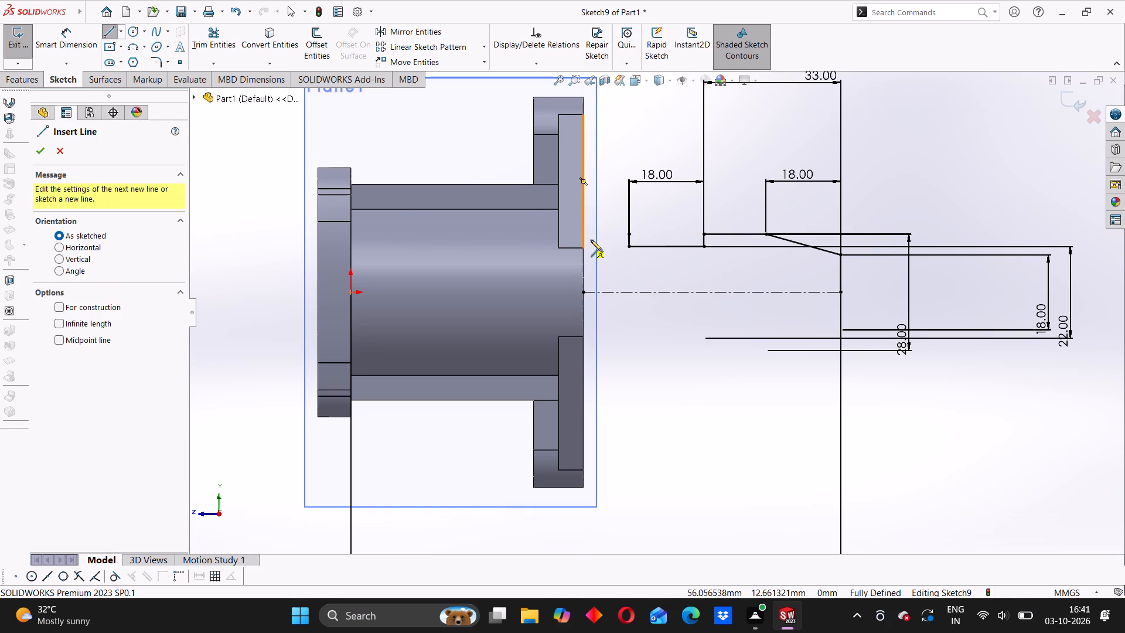
pyautogui.click(628, 235)
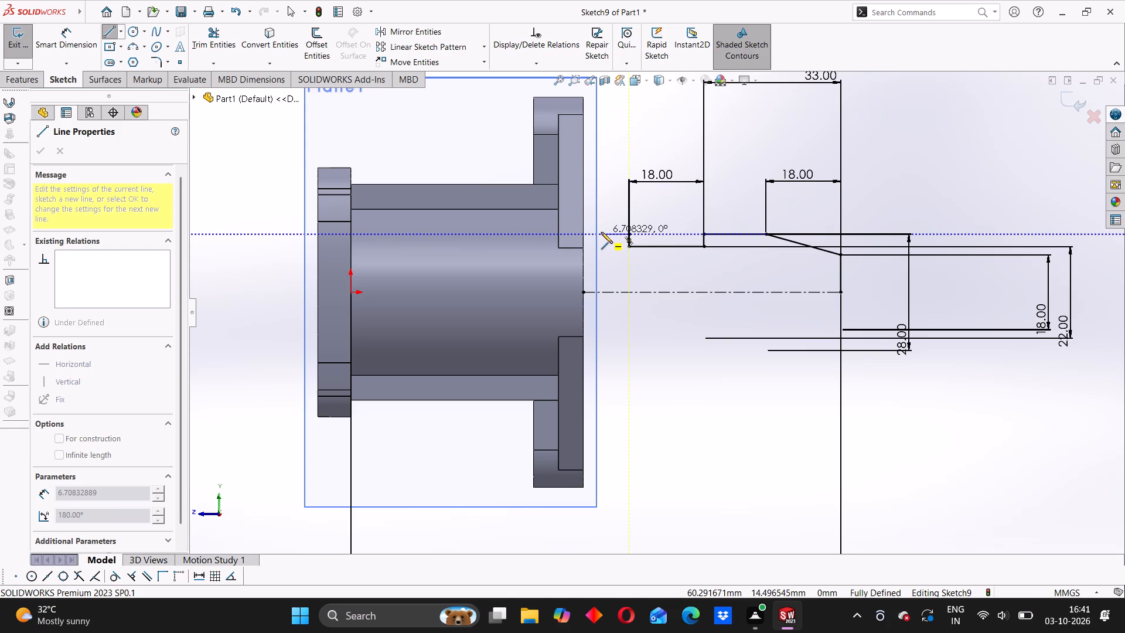
pyautogui.click(601, 232)
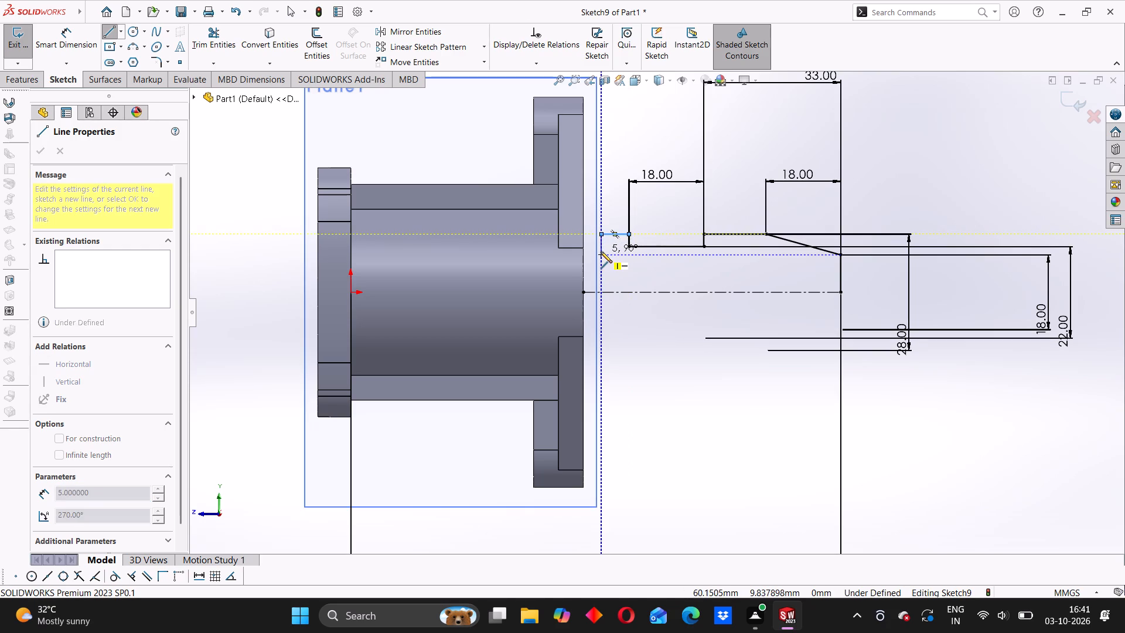
pyautogui.click(599, 253)
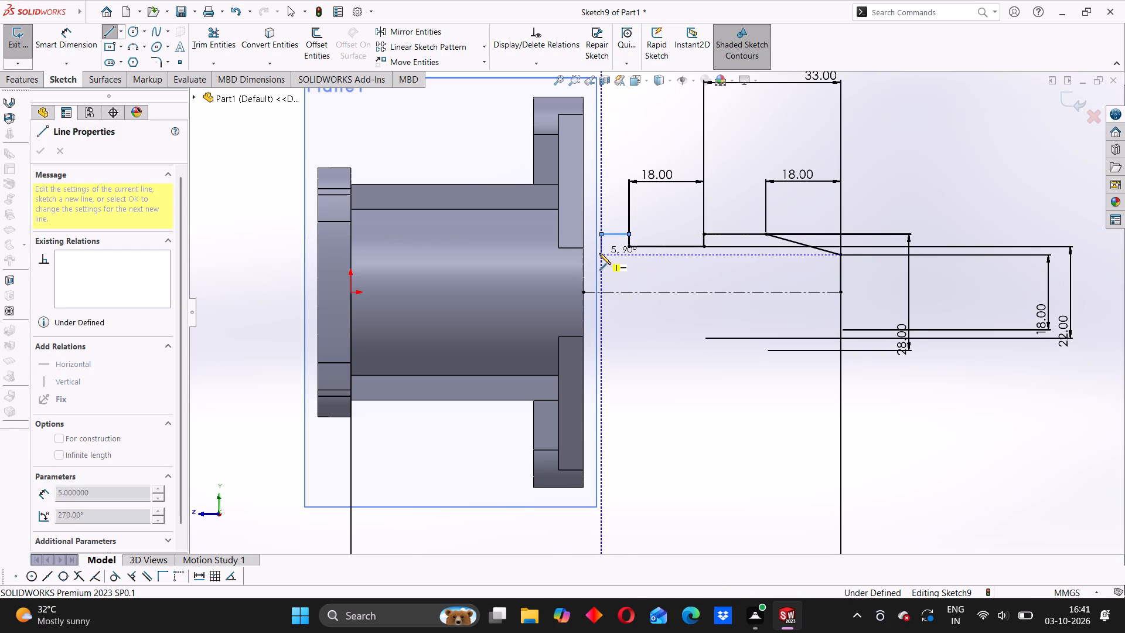
pyautogui.click(582, 254)
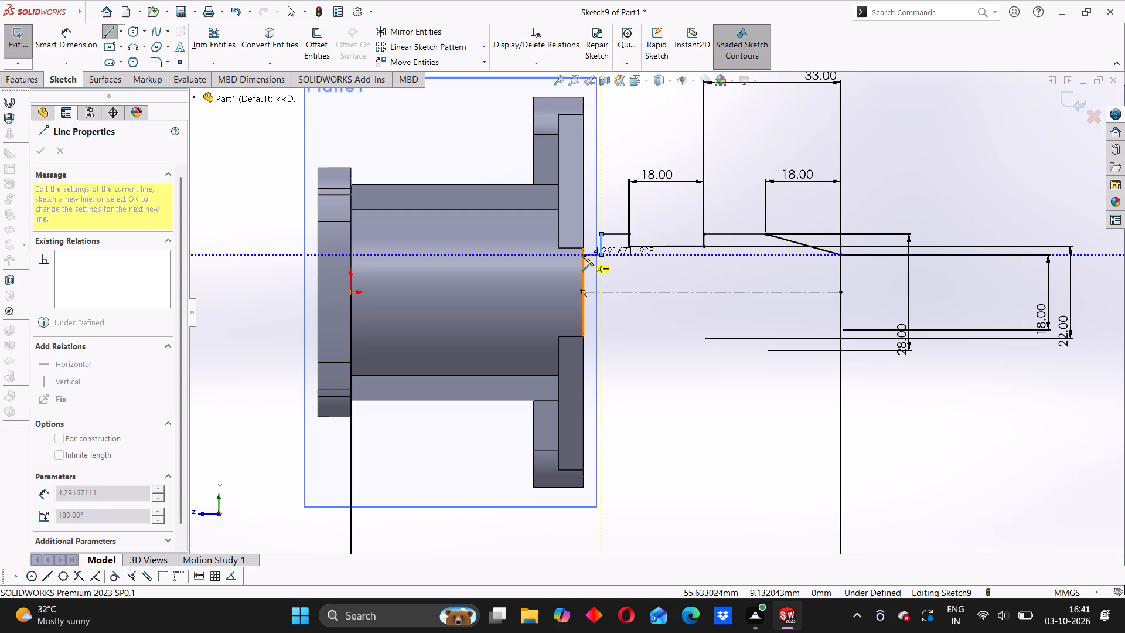
pyautogui.rightClick(255, 202)
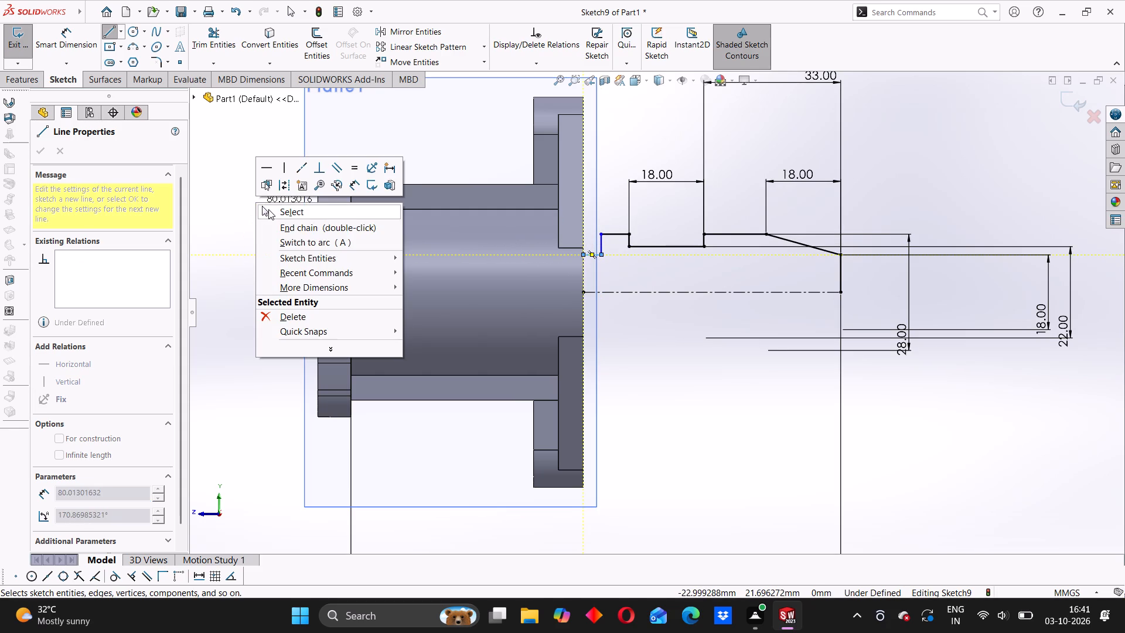
pyautogui.click(268, 209)
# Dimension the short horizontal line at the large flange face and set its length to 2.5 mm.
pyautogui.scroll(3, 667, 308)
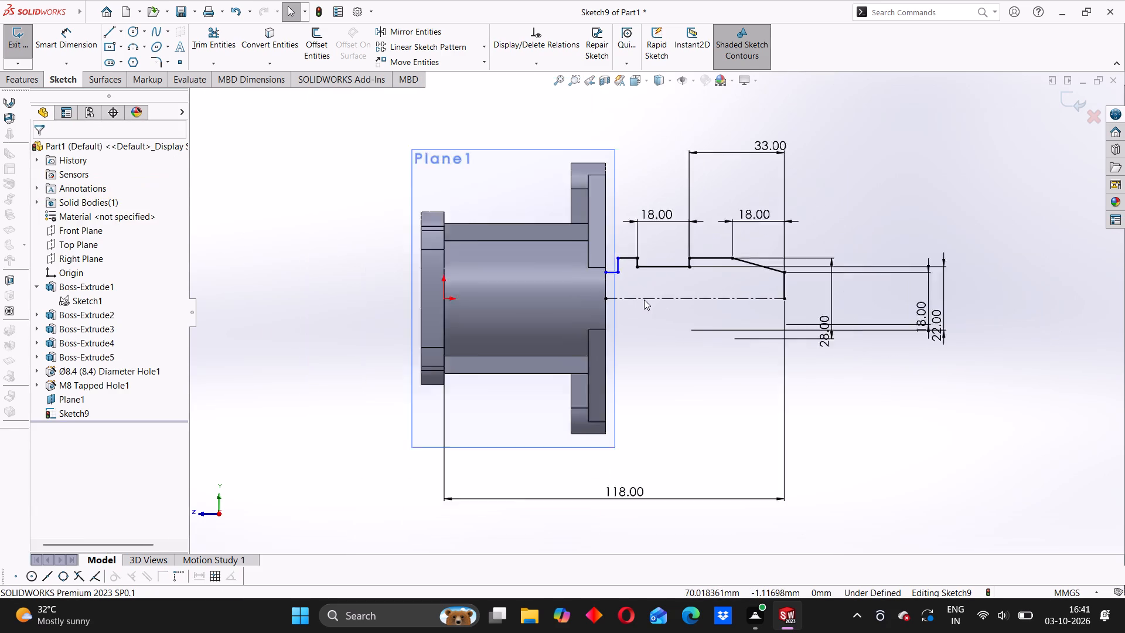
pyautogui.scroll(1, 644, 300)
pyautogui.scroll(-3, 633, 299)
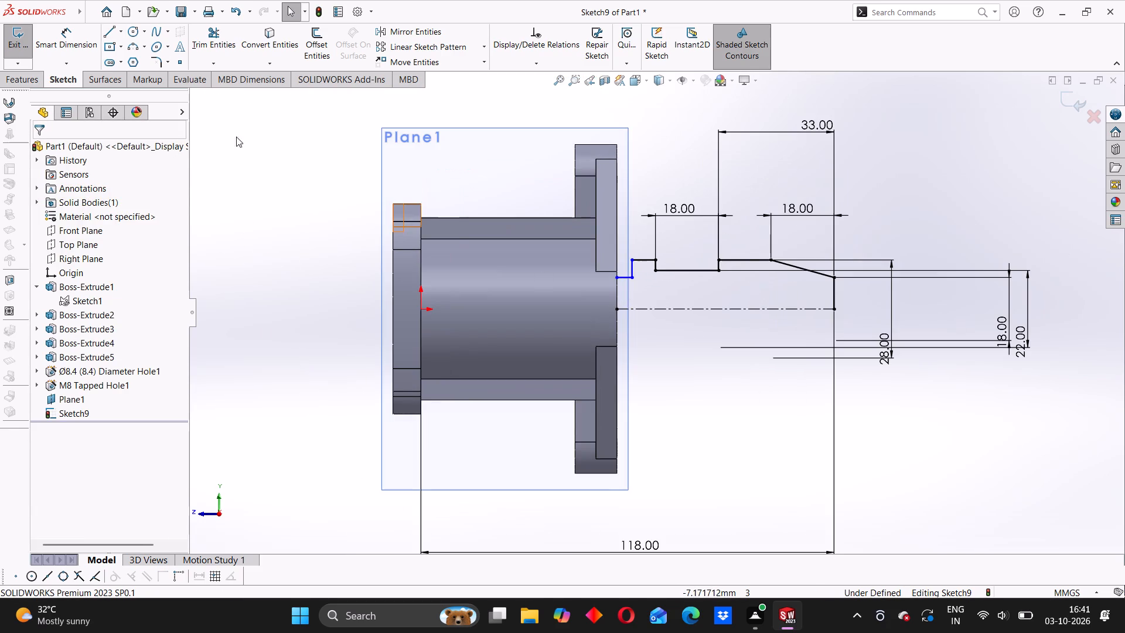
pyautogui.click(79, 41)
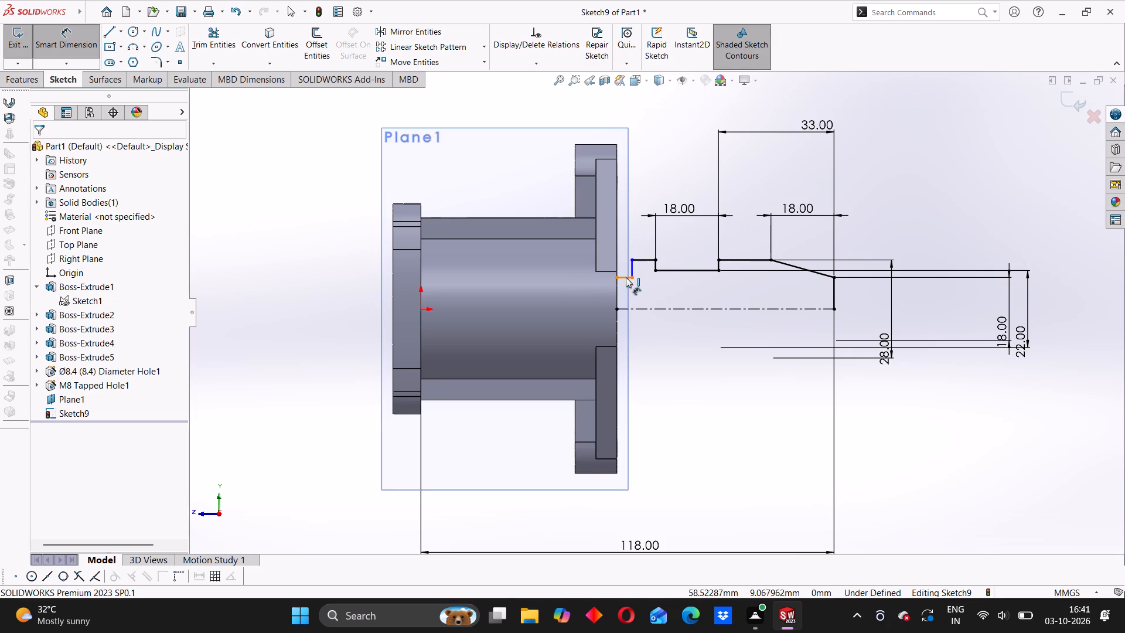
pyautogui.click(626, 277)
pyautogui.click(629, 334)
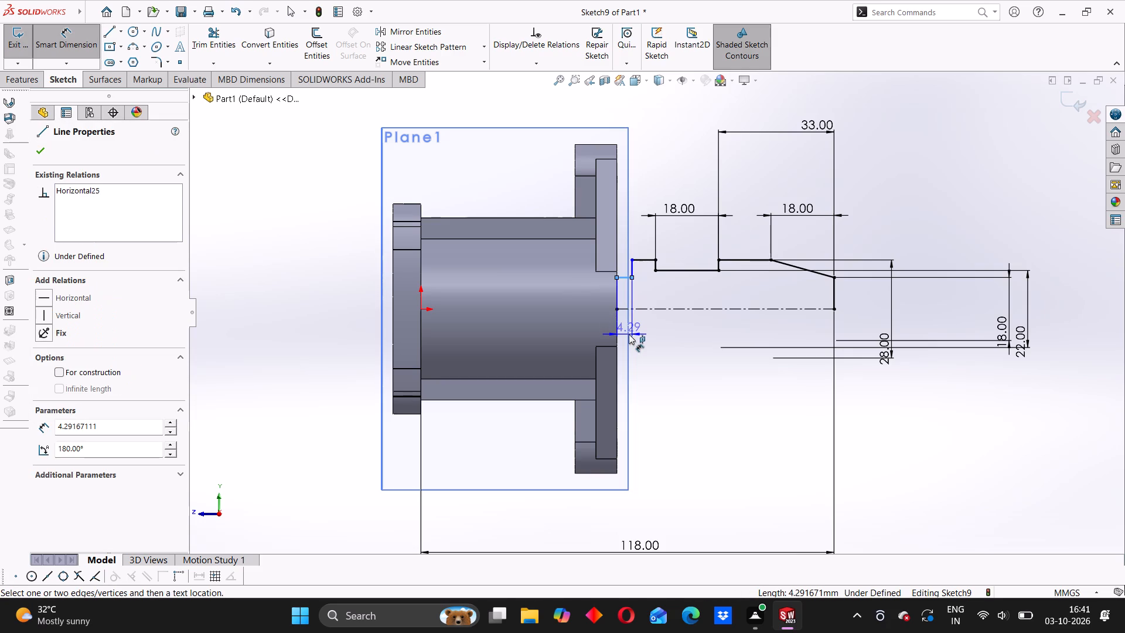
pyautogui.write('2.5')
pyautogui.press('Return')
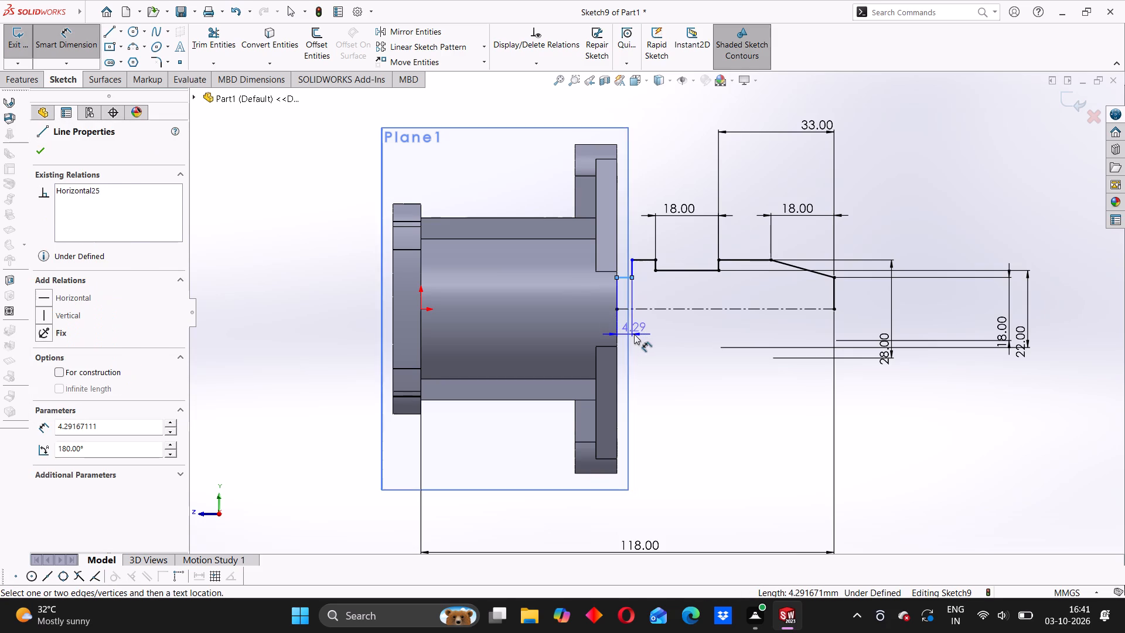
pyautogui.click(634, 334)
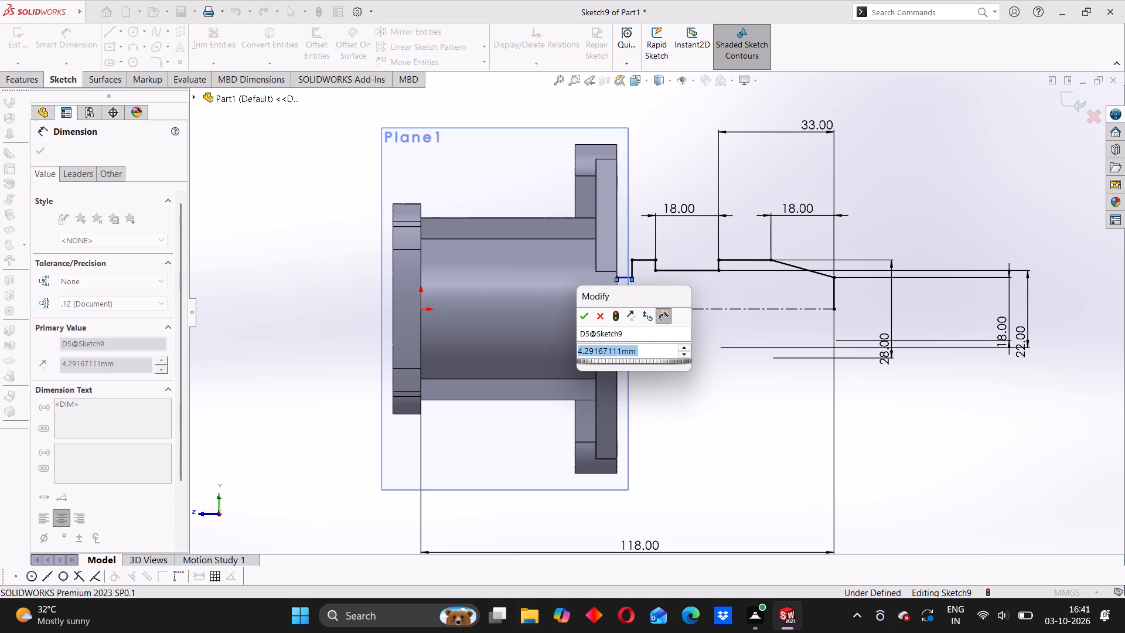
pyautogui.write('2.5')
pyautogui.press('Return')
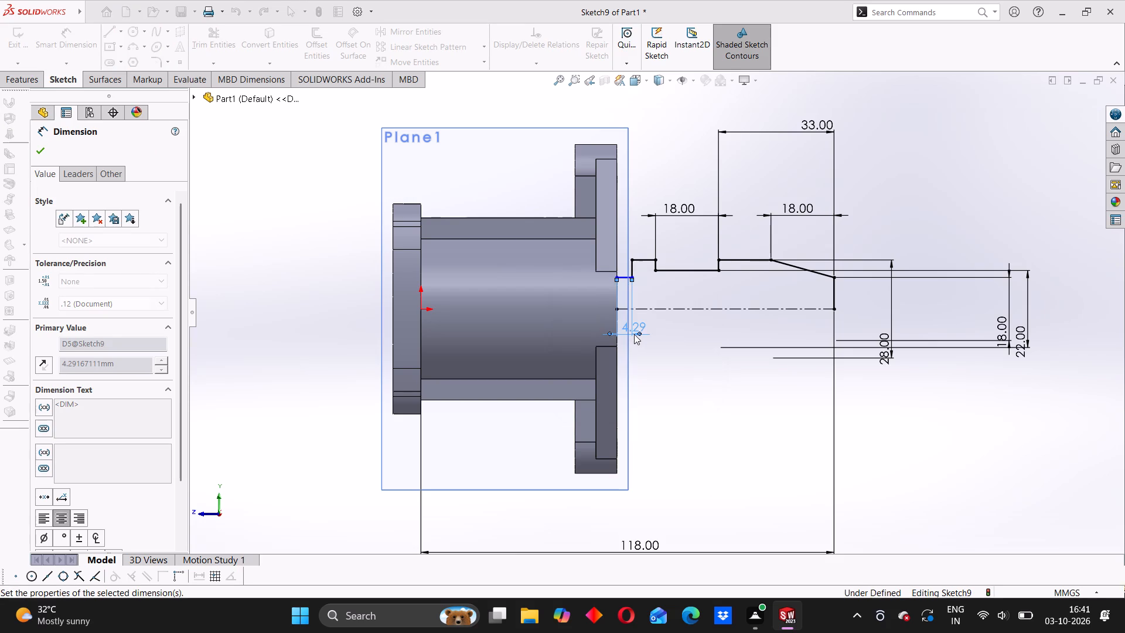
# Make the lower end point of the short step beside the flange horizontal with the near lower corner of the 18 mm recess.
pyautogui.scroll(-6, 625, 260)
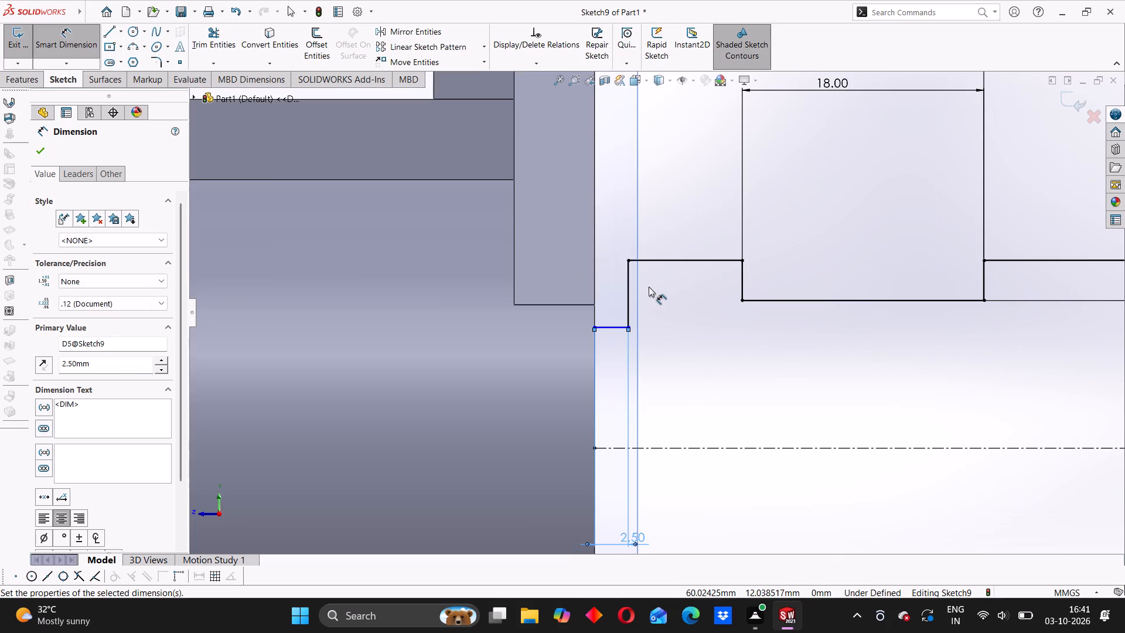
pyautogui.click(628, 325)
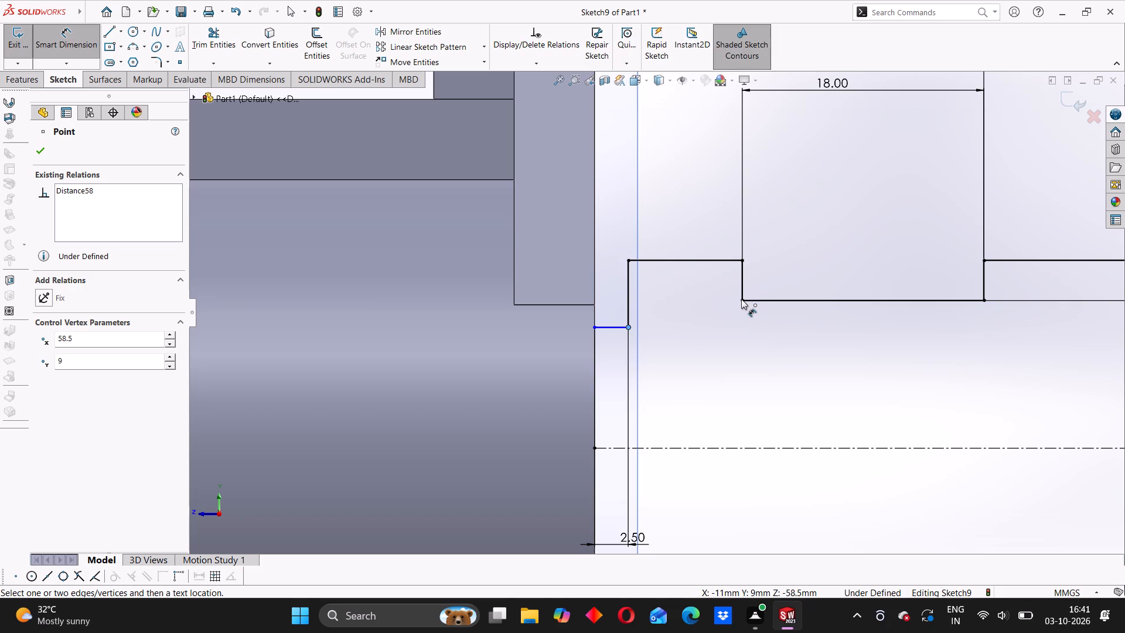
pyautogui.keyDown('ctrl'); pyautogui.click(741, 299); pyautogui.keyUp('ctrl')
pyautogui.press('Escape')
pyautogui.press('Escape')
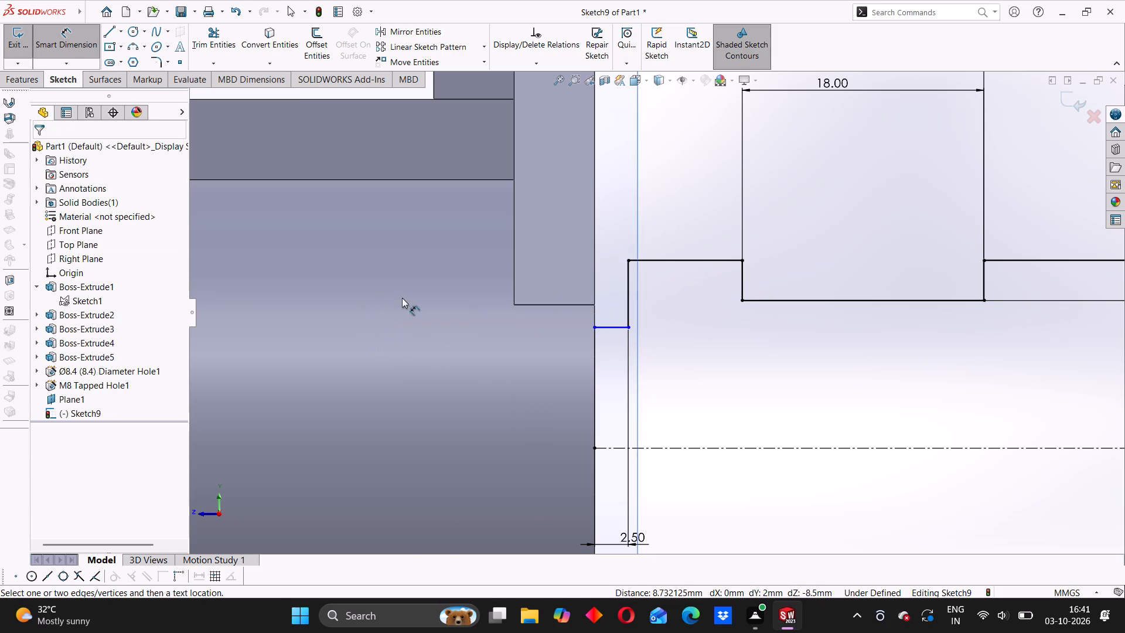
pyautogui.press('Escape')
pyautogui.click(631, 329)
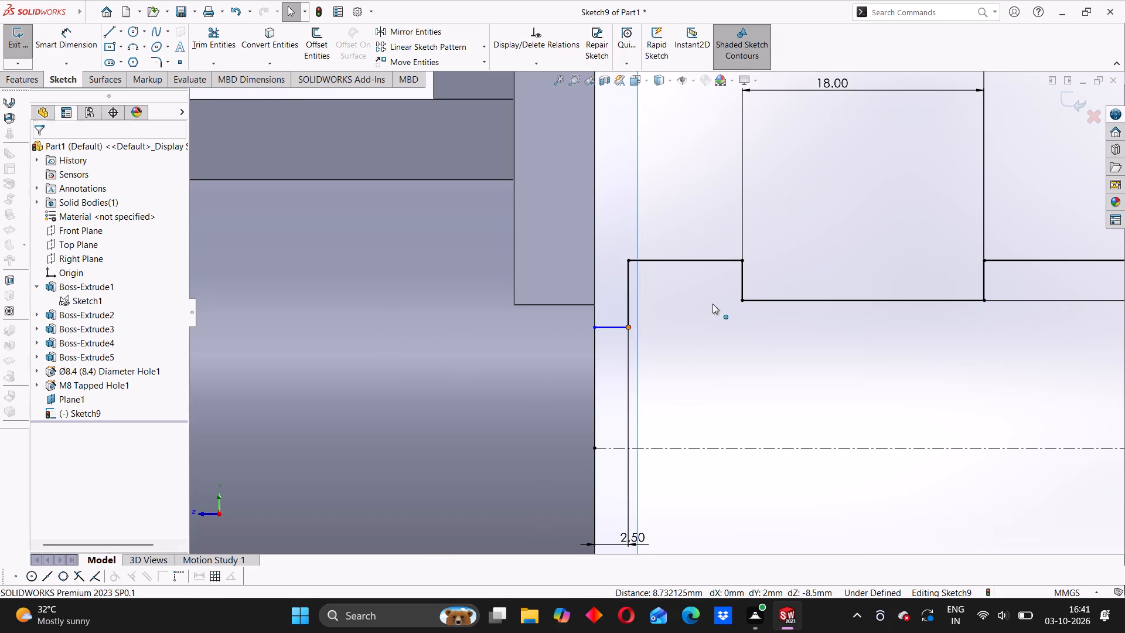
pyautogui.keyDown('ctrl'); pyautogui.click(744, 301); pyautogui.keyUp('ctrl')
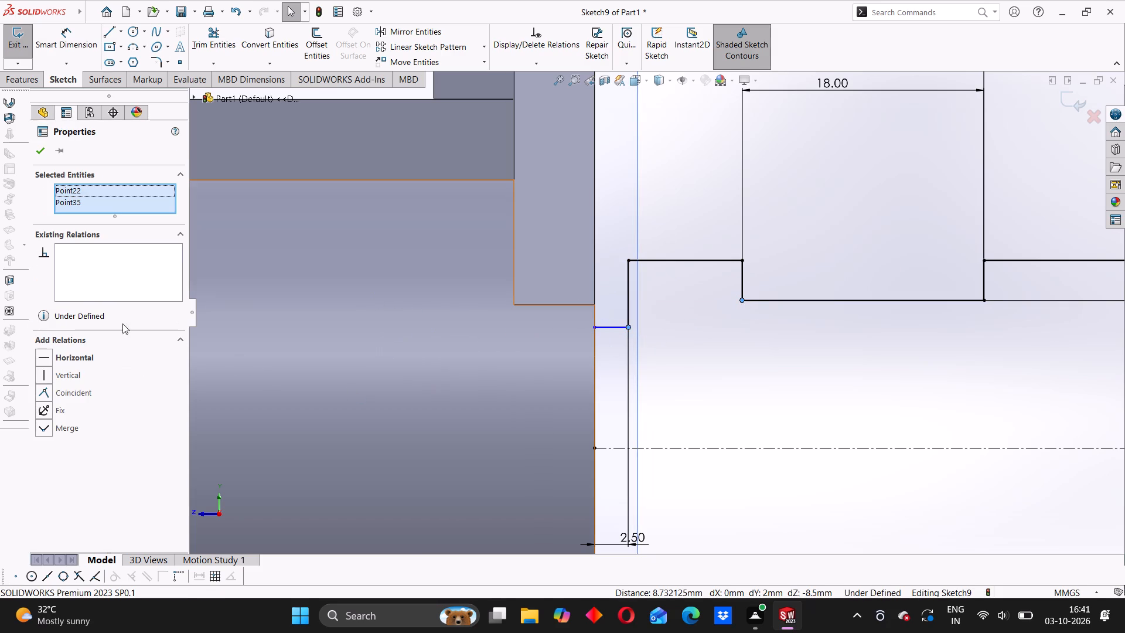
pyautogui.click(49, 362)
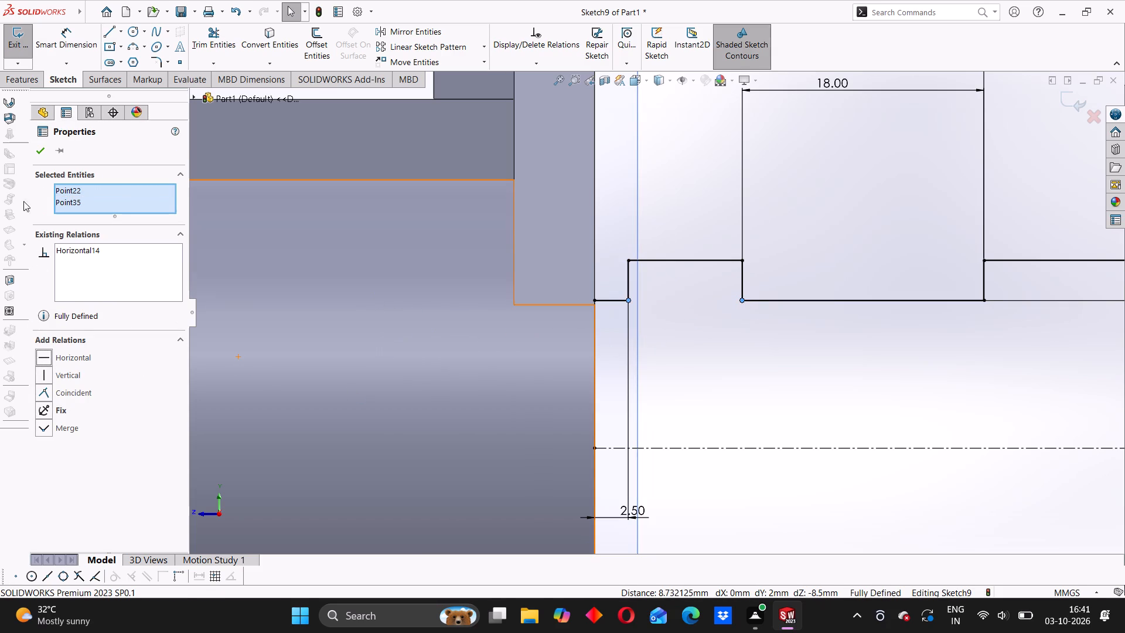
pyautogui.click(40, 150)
# Examine the sketch profile and how its near end meets the large flange face from several viewing angles.
pyautogui.scroll(4, 744, 383)
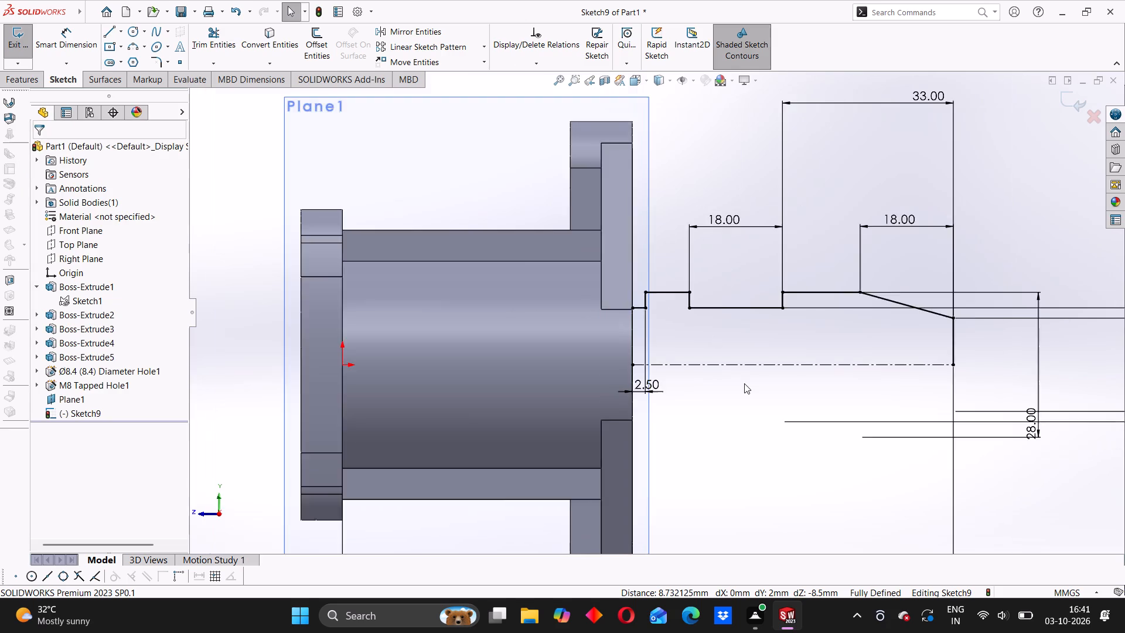
pyautogui.scroll(3, 744, 383)
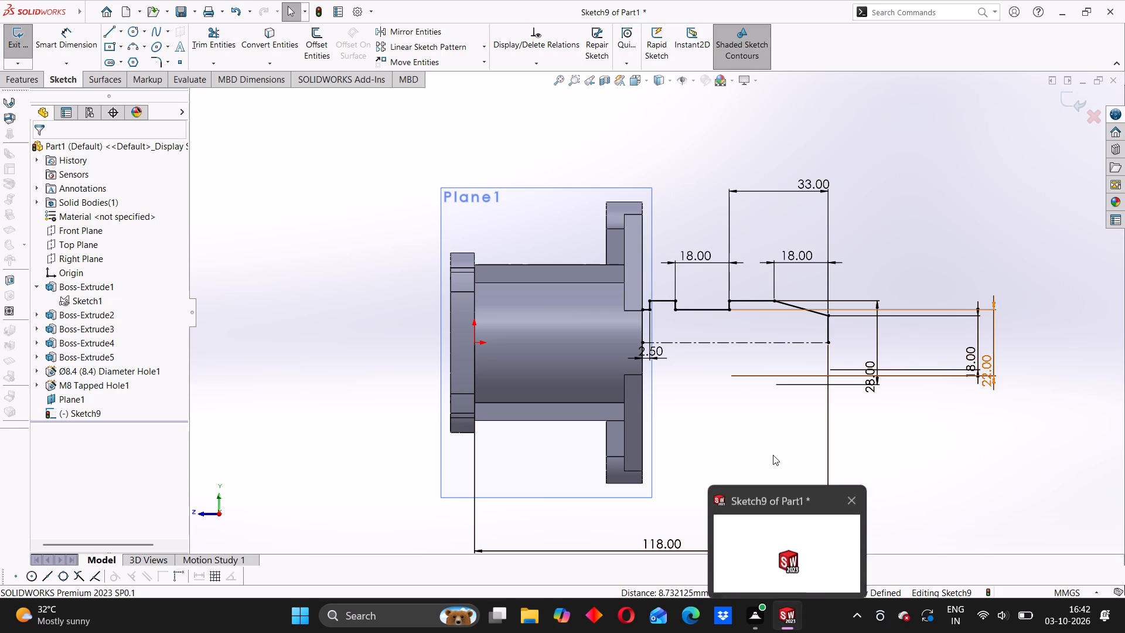
pyautogui.scroll(-1, 744, 383)
pyautogui.scroll(2, 745, 418)
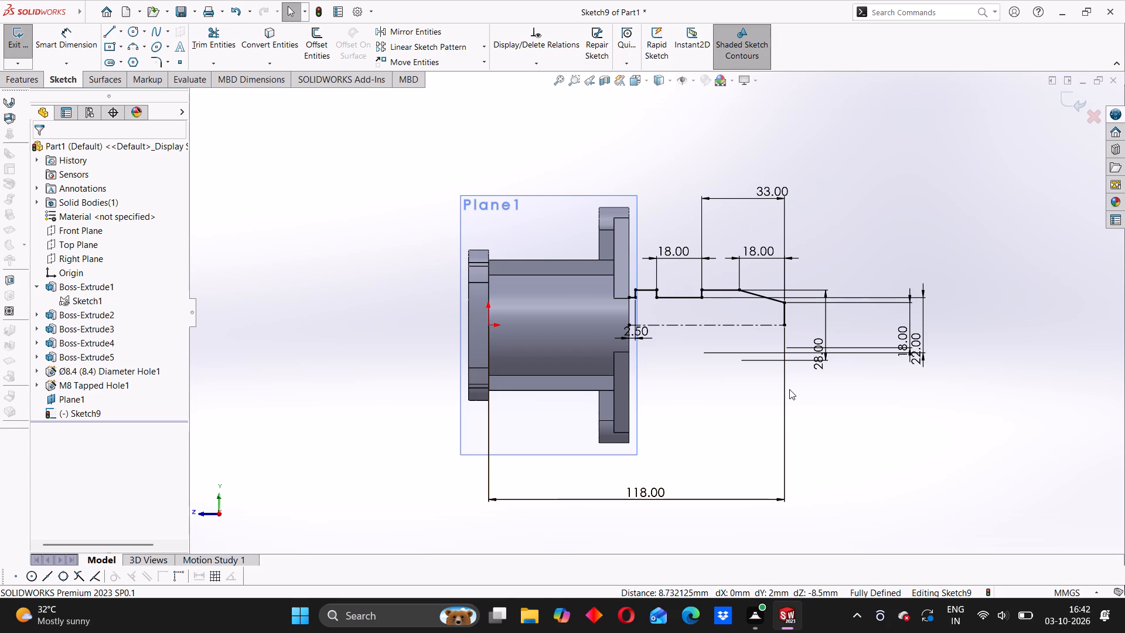
pyautogui.scroll(-1, 684, 346)
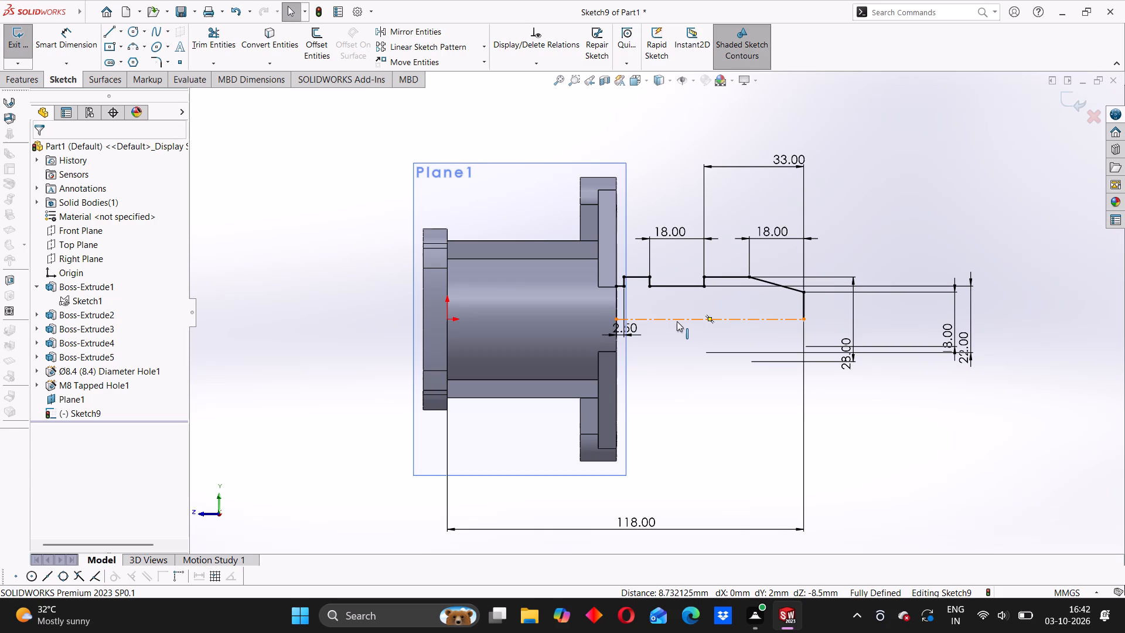
pyautogui.scroll(2, 689, 314)
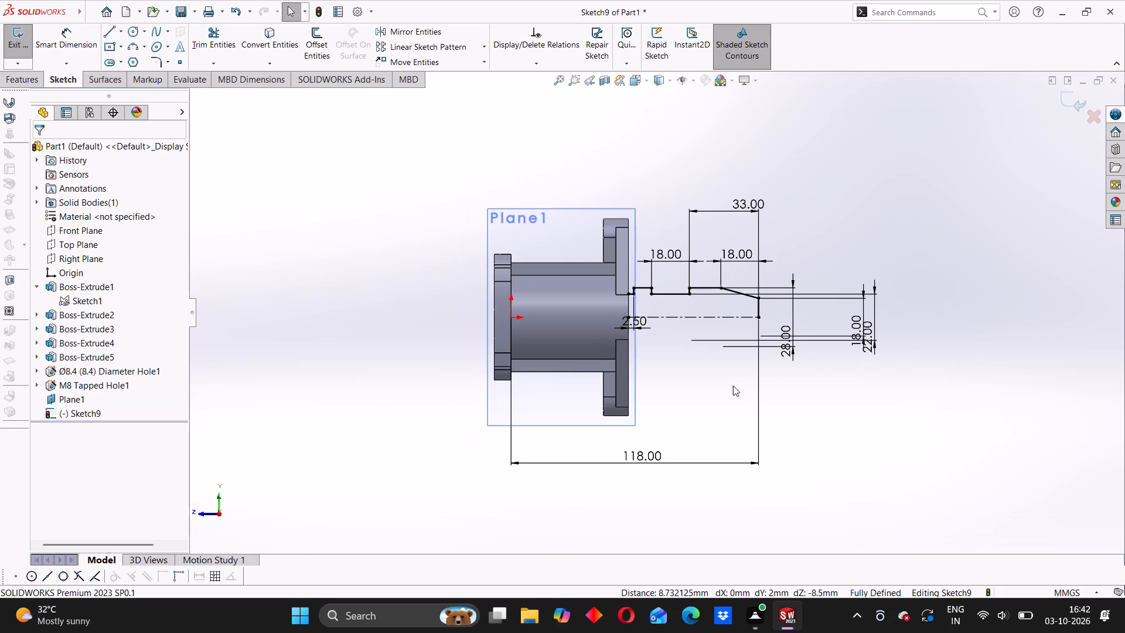
pyautogui.moveTo(732, 416); pyautogui.dragTo(715, 247, button='middle')
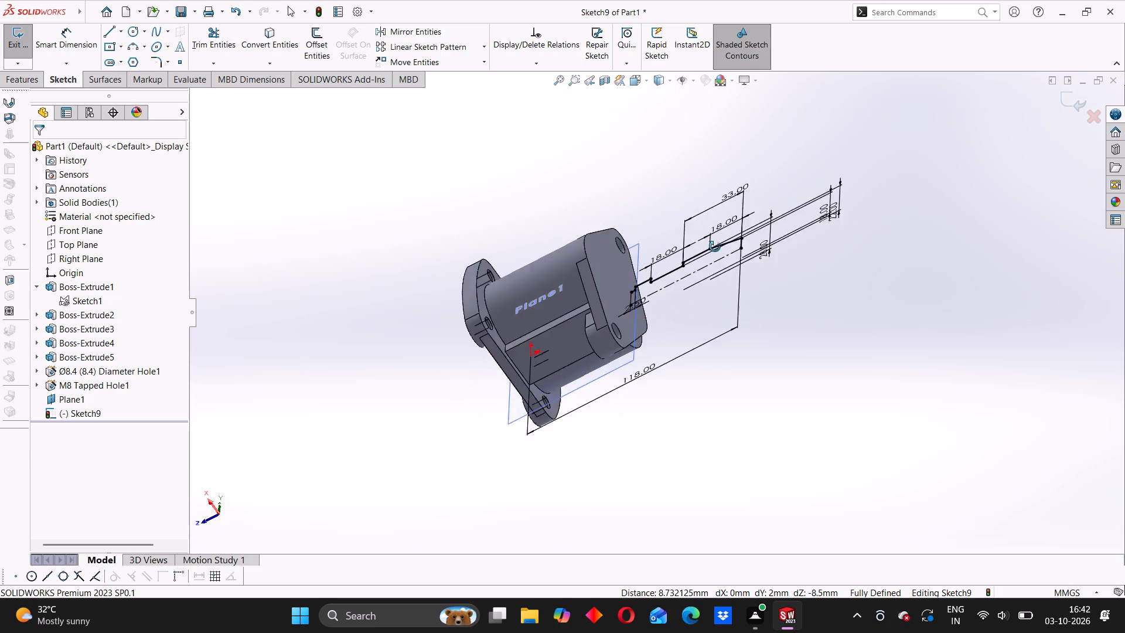
pyautogui.moveTo(715, 247); pyautogui.dragTo(709, 413, button='middle')
pyautogui.scroll(1, 708, 413)
pyautogui.scroll(-3, 646, 314)
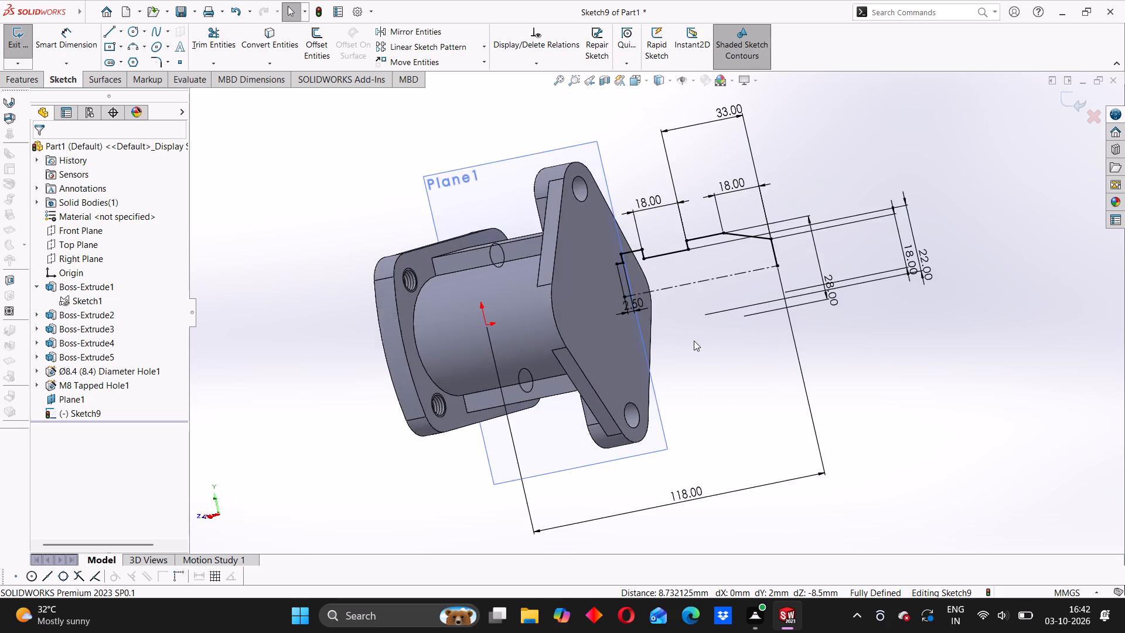
pyautogui.scroll(2, 696, 341)
pyautogui.moveTo(673, 359); pyautogui.dragTo(707, 308, button='middle')
pyautogui.scroll(-1, 695, 324)
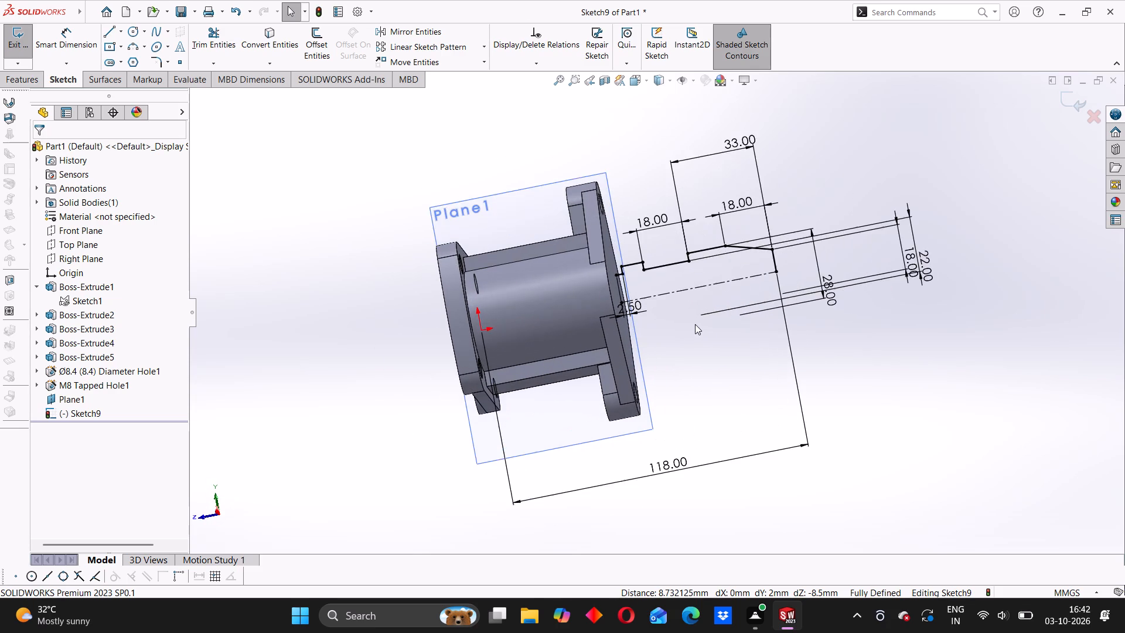
# Delete the short horizontal line at the large flange face and the short vertical line that joins it to the profile.
pyautogui.scroll(-2, 675, 329)
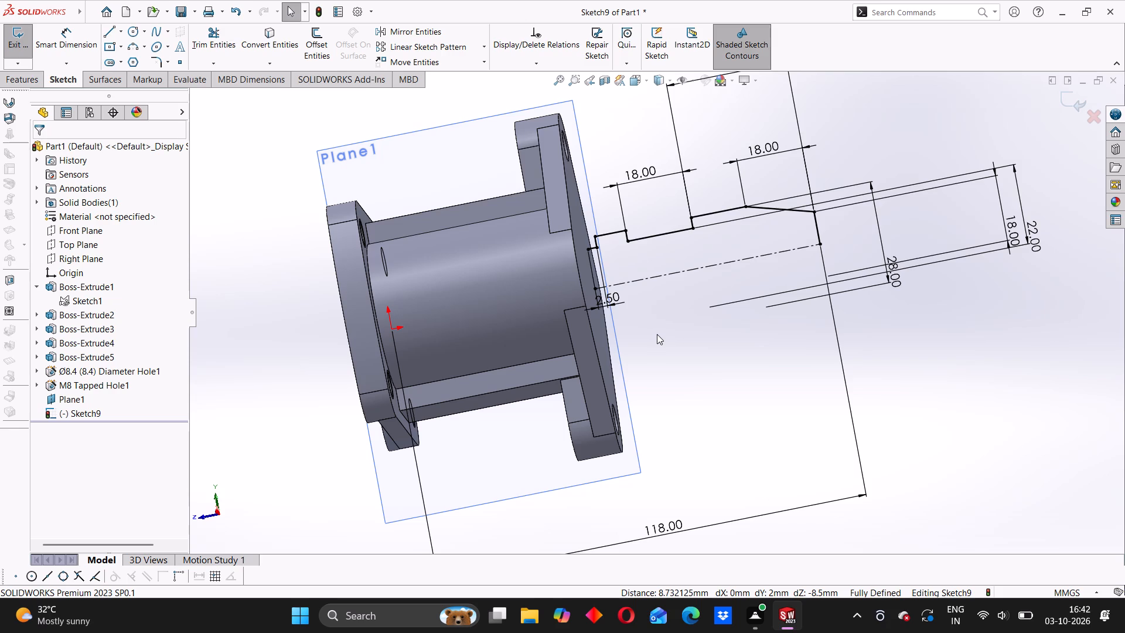
pyautogui.scroll(-3, 608, 268)
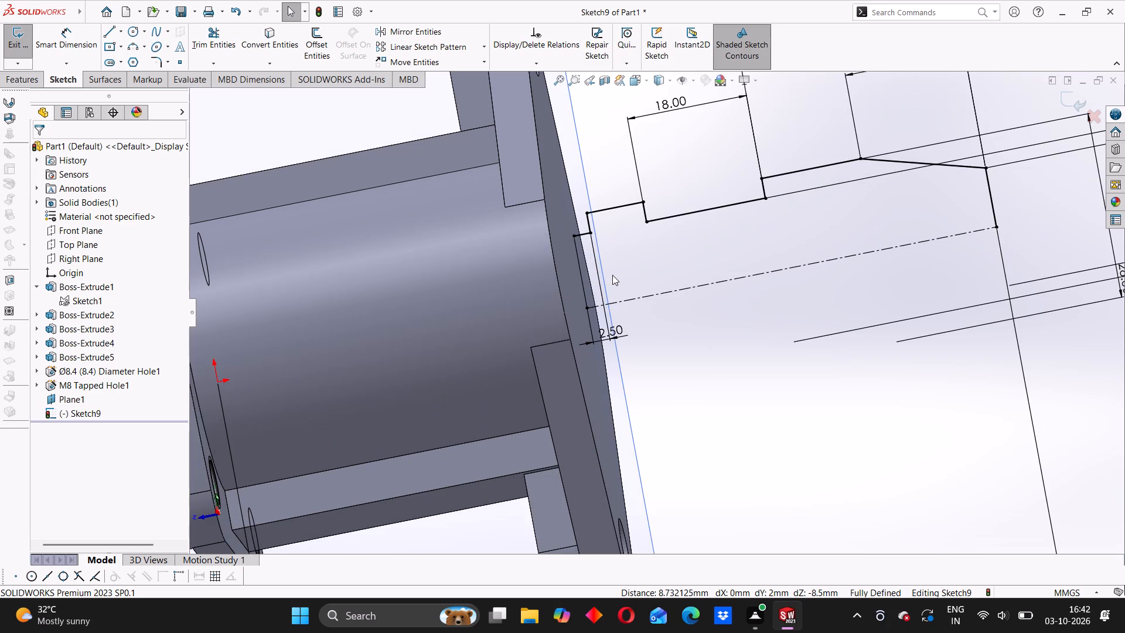
pyautogui.click(580, 233)
pyautogui.press('Delete')
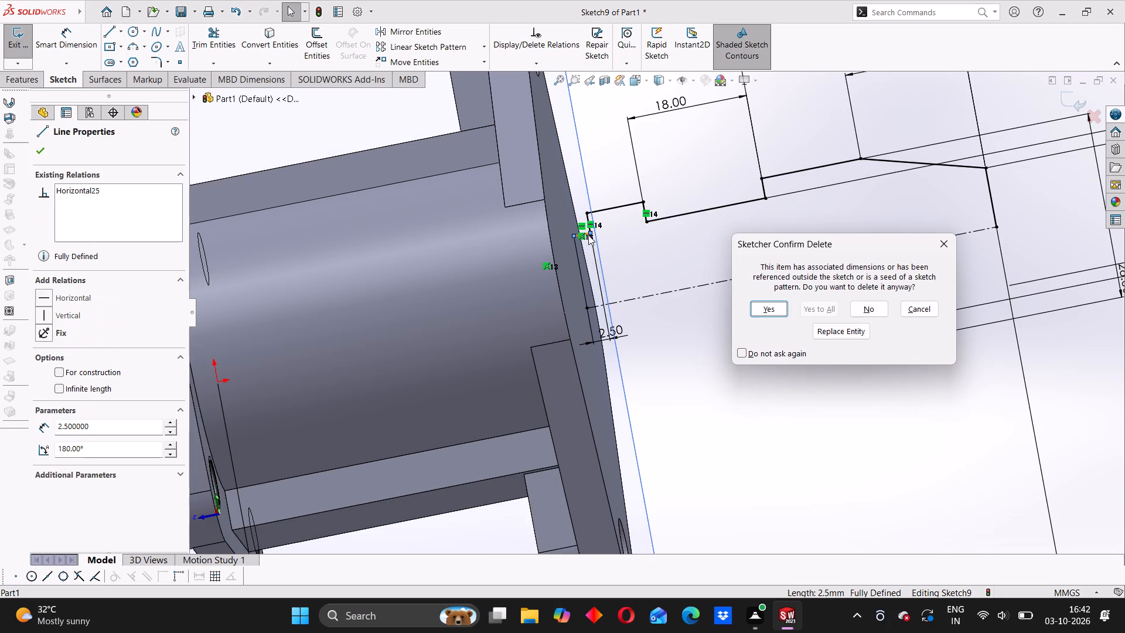
pyautogui.click(765, 308)
pyautogui.scroll(-2, 584, 239)
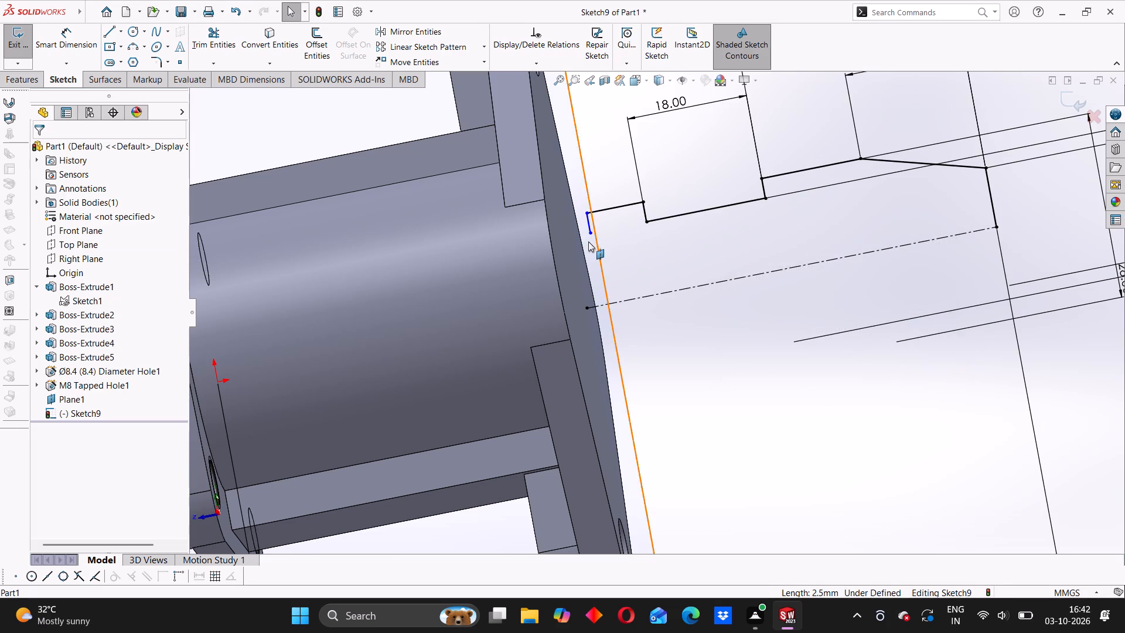
pyautogui.scroll(-1, 588, 241)
pyautogui.moveTo(608, 241); pyautogui.dragTo(608, 239)
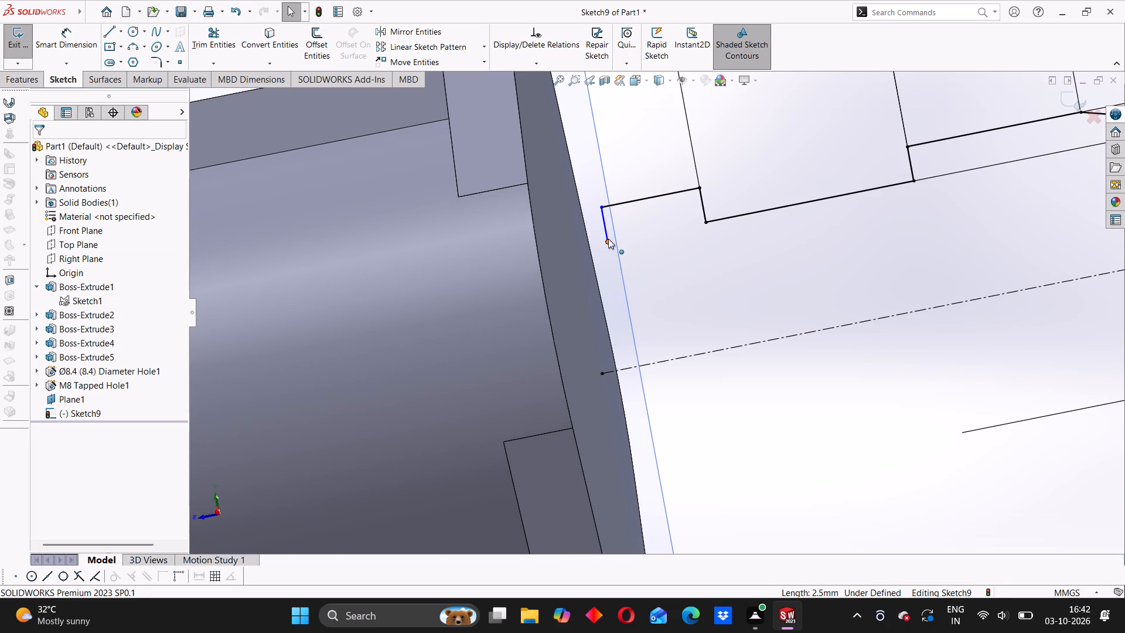
pyautogui.moveTo(608, 239); pyautogui.dragTo(604, 224)
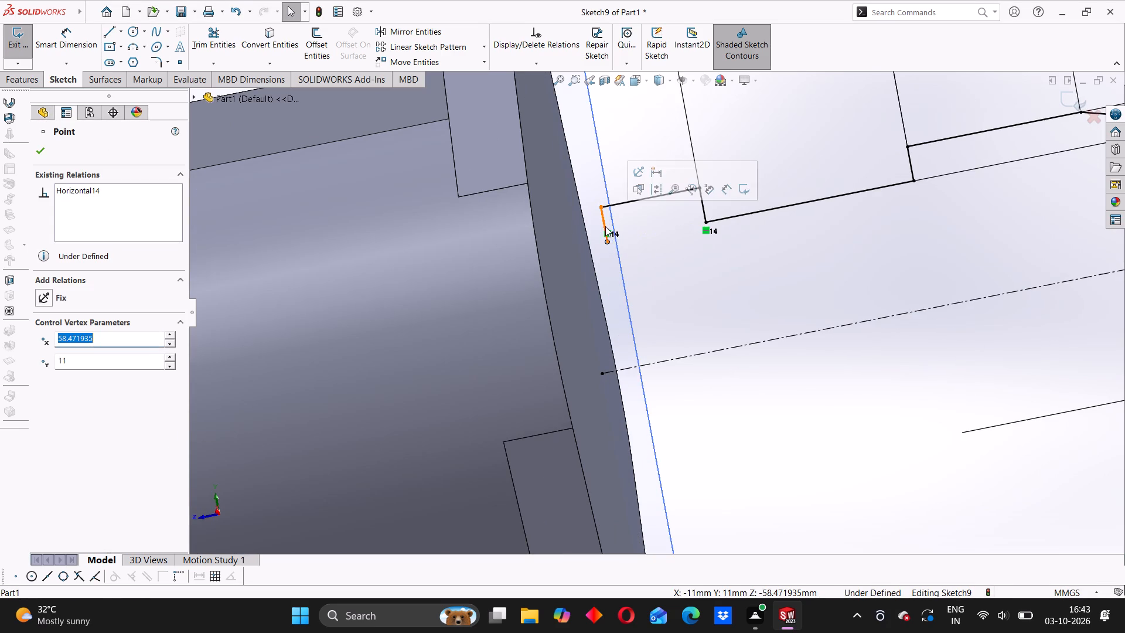
pyautogui.click(639, 239)
pyautogui.scroll(-1, 609, 247)
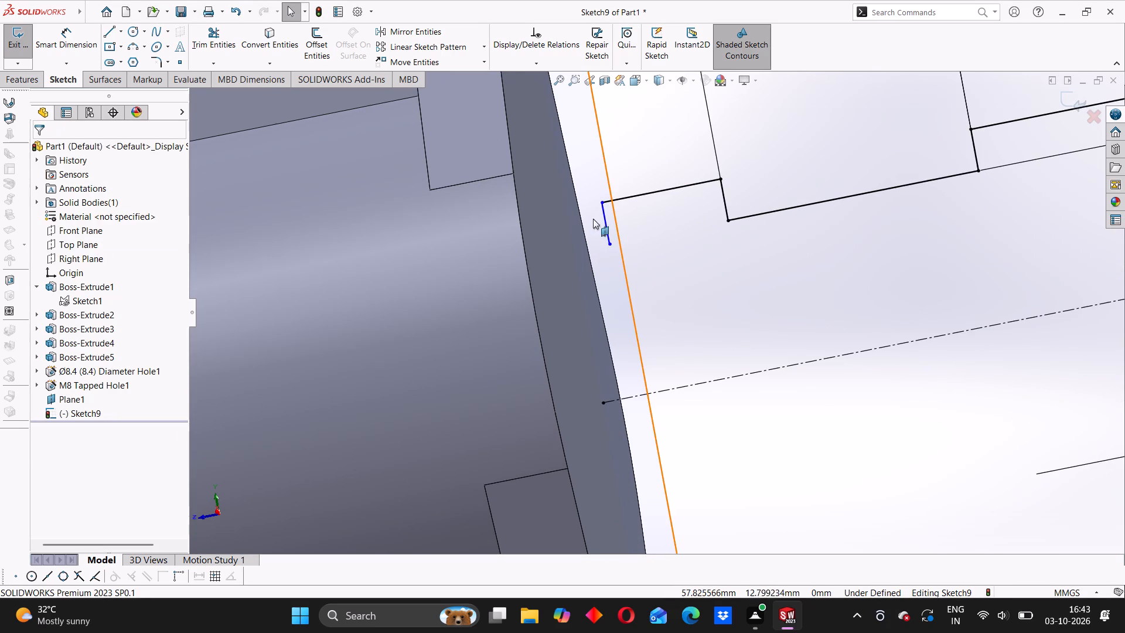
pyautogui.click(603, 220)
pyautogui.press('Delete')
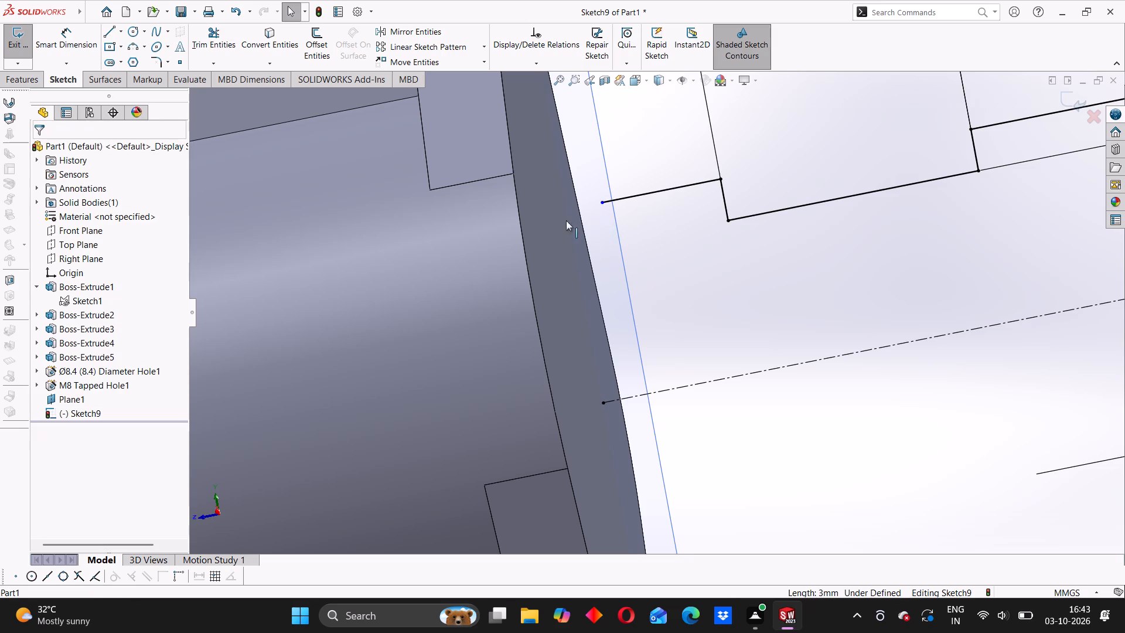
# Sketch a stepped line chain from the profile's open end: about 0.8 mm down, and about 2.5 mm horizontally to the large flange face.
pyautogui.click(112, 32)
pyautogui.click(602, 203)
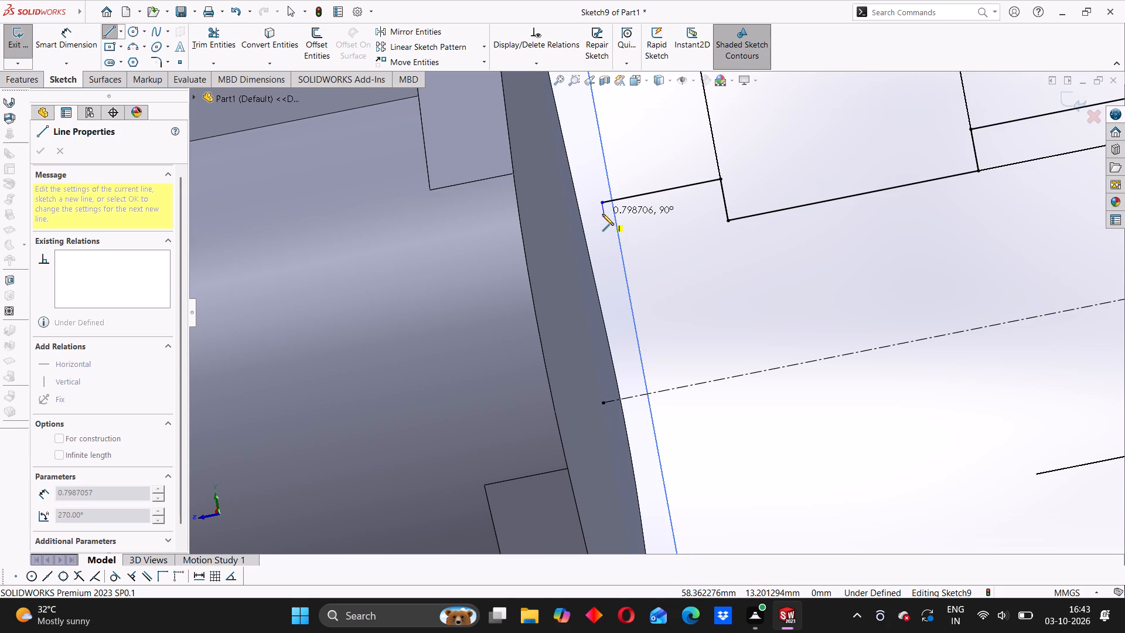
pyautogui.click(602, 214)
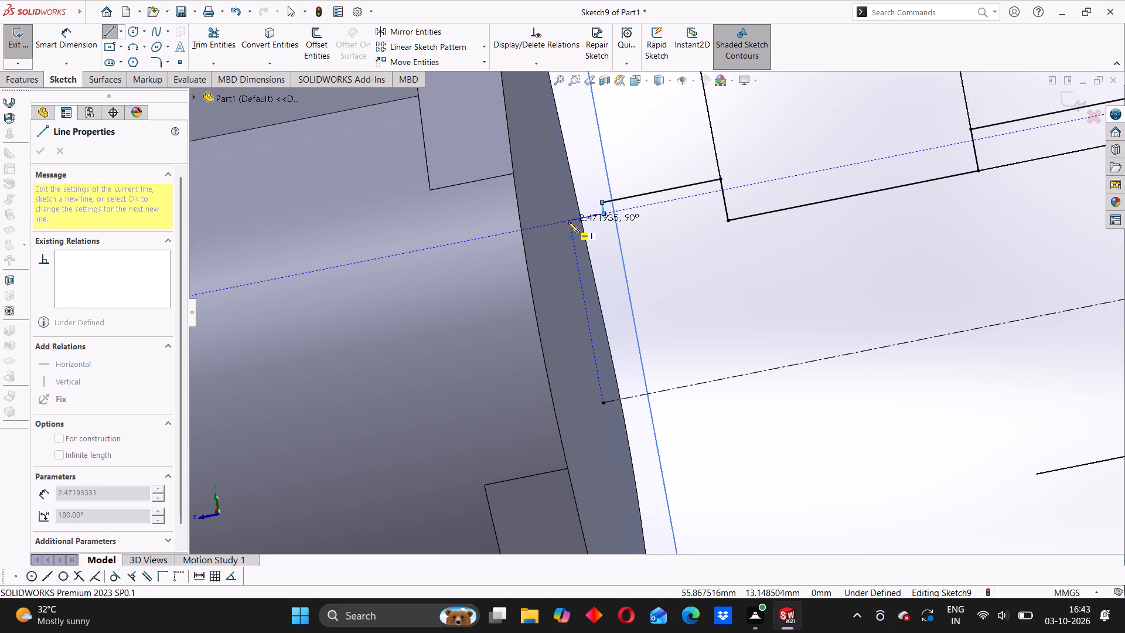
pyautogui.click(568, 222)
pyautogui.rightClick(664, 236)
pyautogui.click(671, 239)
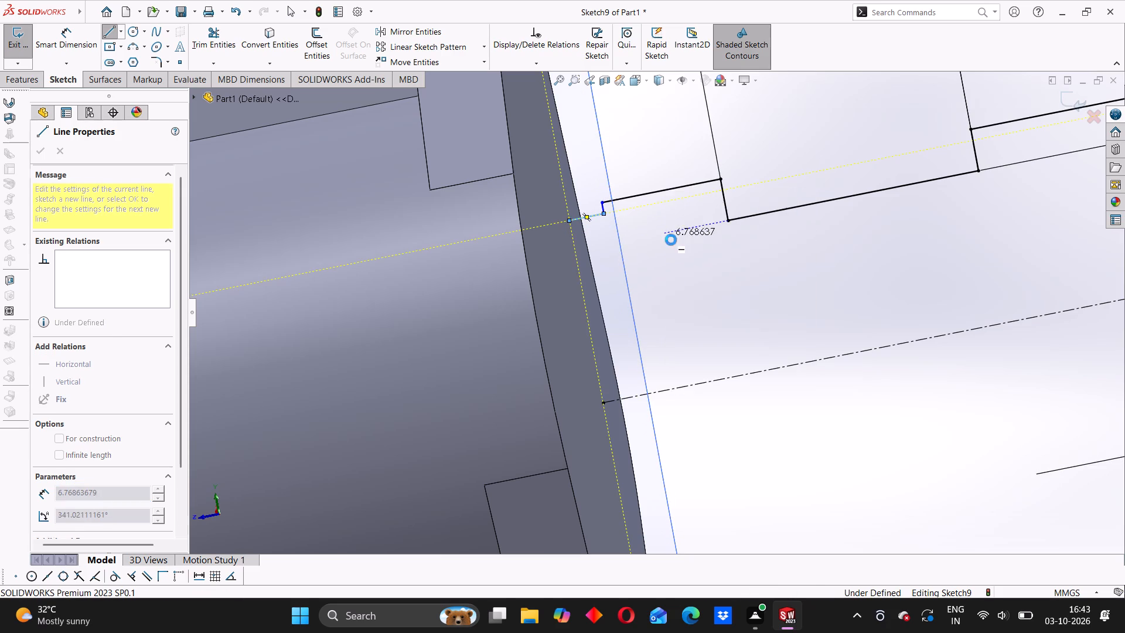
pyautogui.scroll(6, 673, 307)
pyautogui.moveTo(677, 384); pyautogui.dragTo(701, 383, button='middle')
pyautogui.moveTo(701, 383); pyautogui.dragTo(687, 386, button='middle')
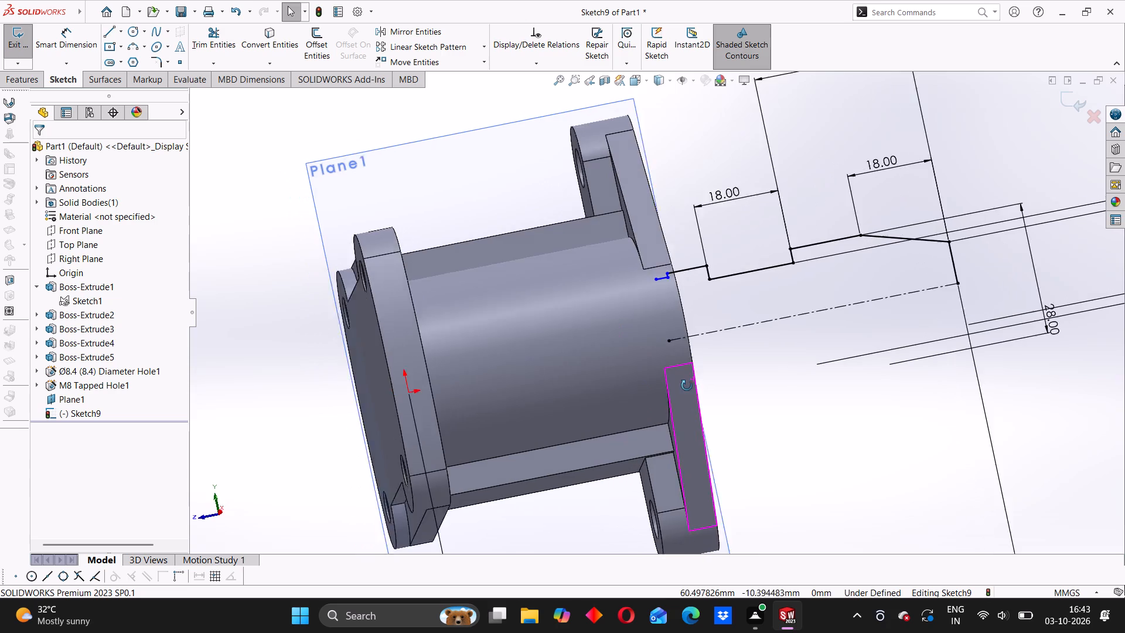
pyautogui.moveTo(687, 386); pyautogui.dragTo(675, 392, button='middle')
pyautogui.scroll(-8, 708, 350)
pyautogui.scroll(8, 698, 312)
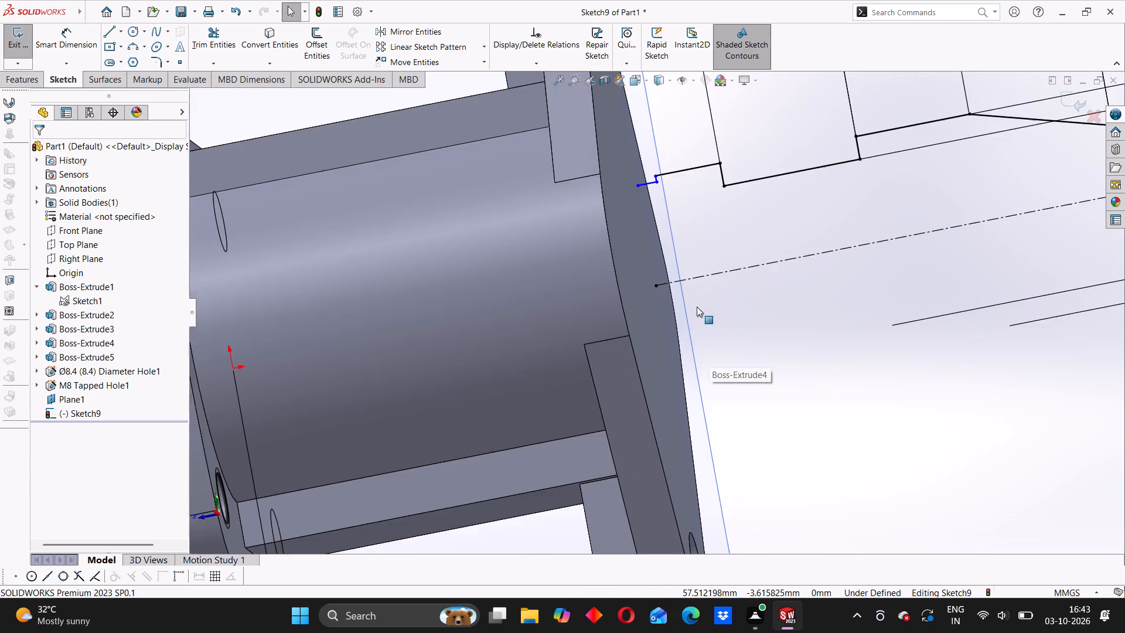
# Make the profile's near end point at the large flange face vertical with the near end point of the centerline.
pyautogui.scroll(5, 697, 307)
pyautogui.click(650, 83)
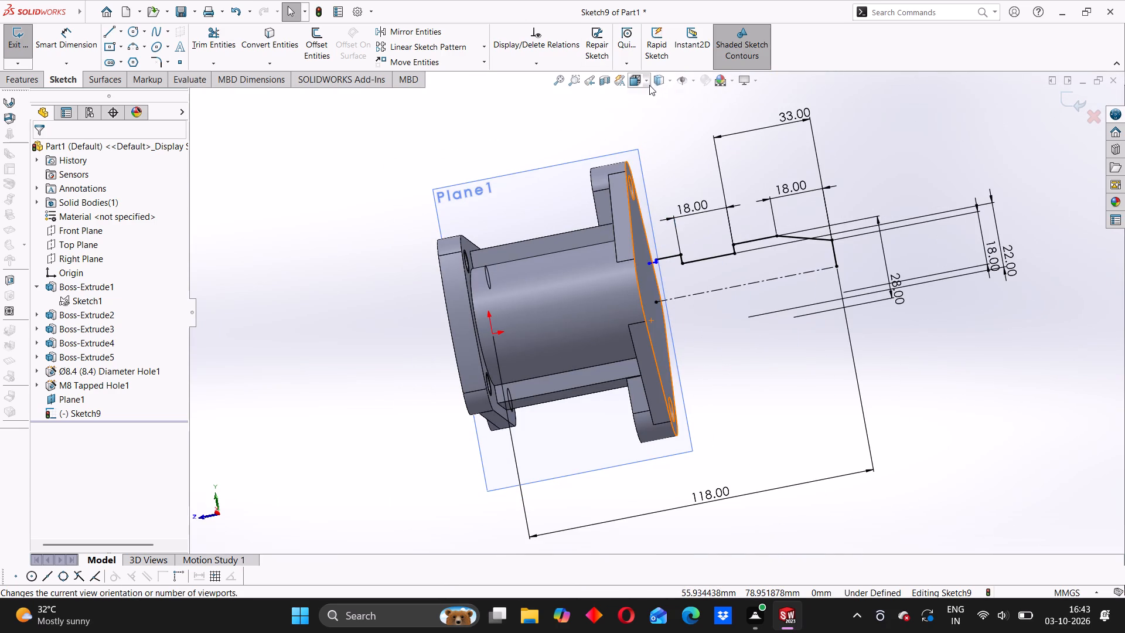
pyautogui.click(702, 147)
pyautogui.scroll(-2, 574, 275)
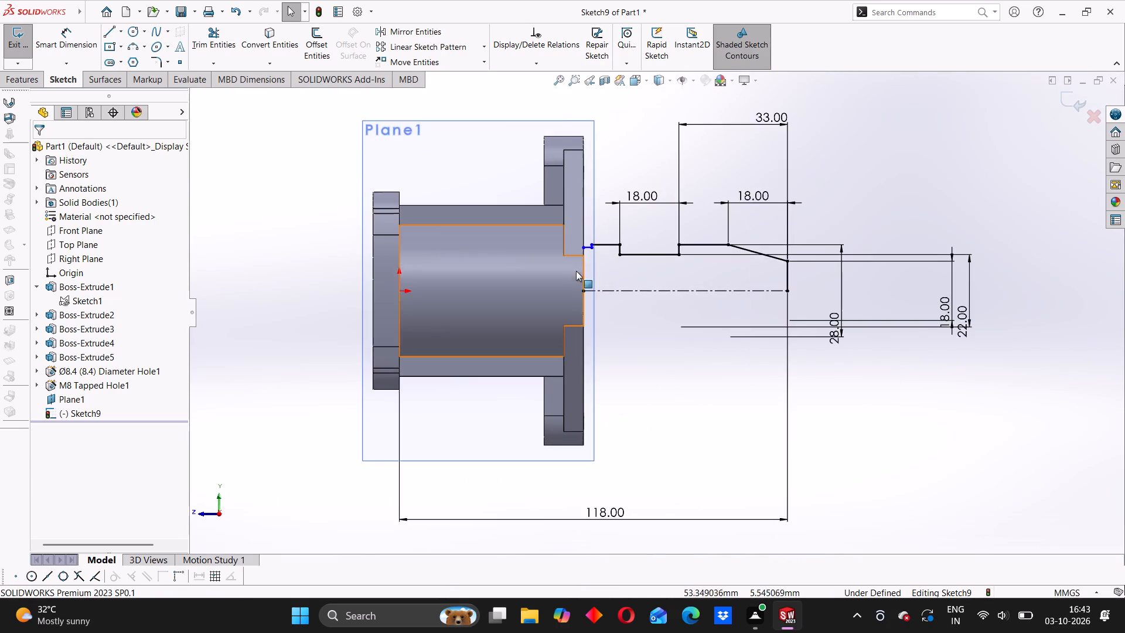
pyautogui.scroll(-2, 576, 271)
pyautogui.click(598, 321)
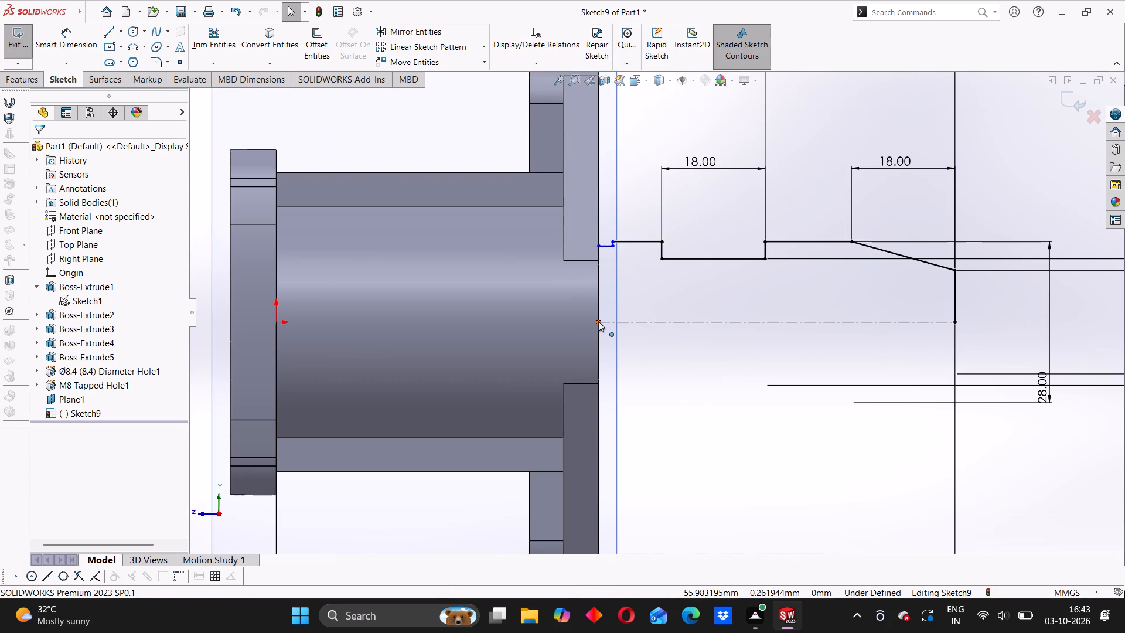
pyautogui.keyDown('ctrl'); pyautogui.click(598, 246); pyautogui.keyUp('ctrl')
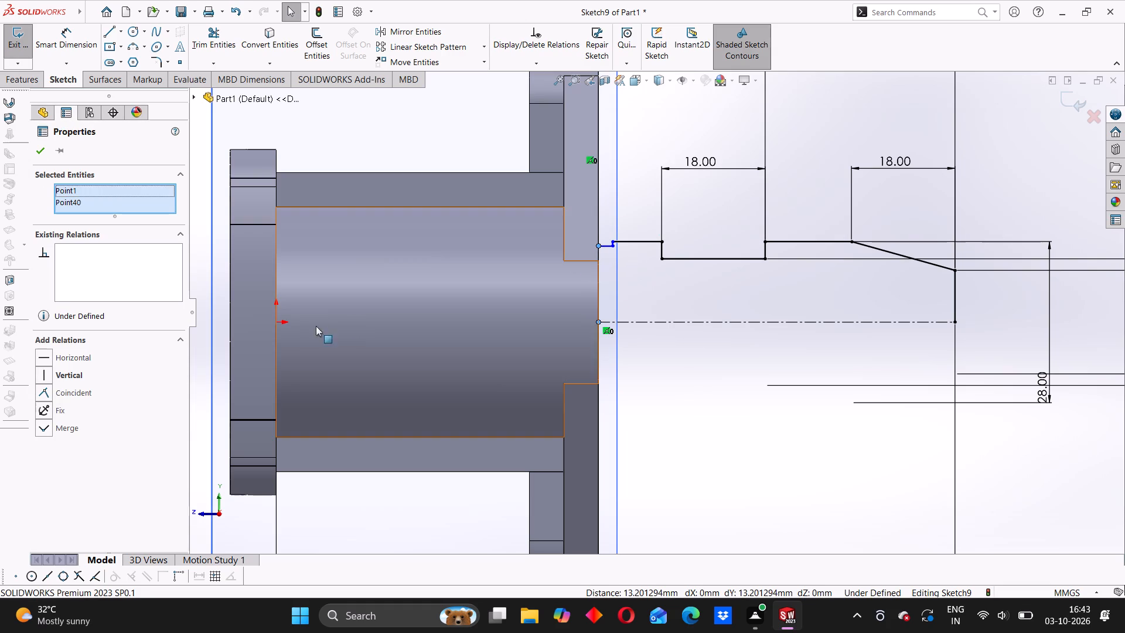
pyautogui.click(47, 378)
pyautogui.click(43, 152)
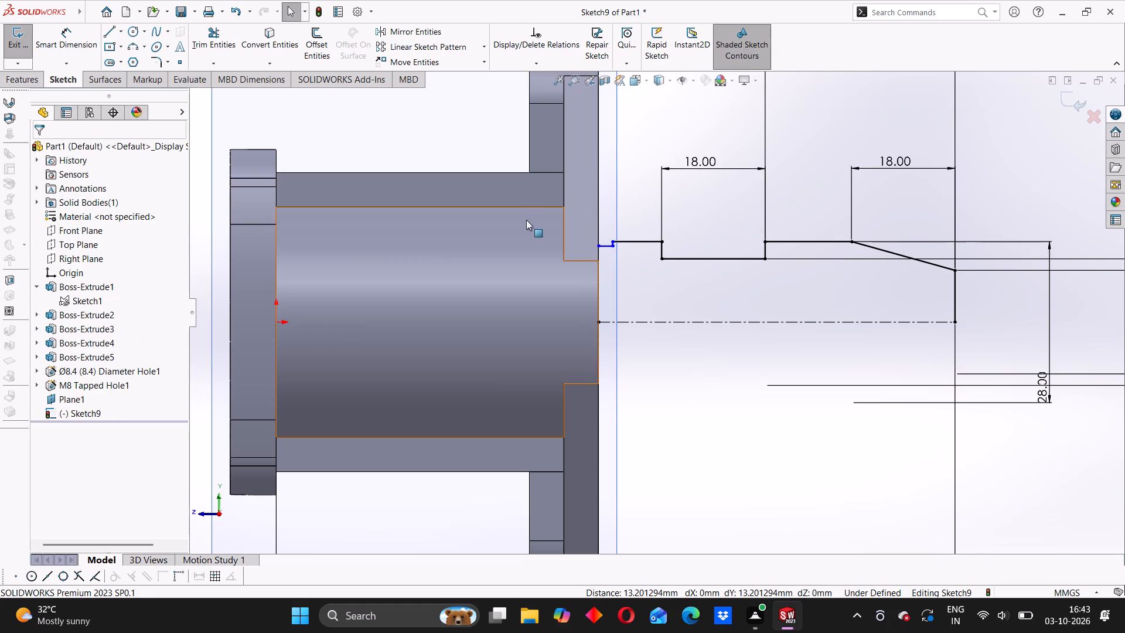
# Dimension the short horizontal line beside the large flange face to 1.5 mm.
pyautogui.scroll(-3, 582, 273)
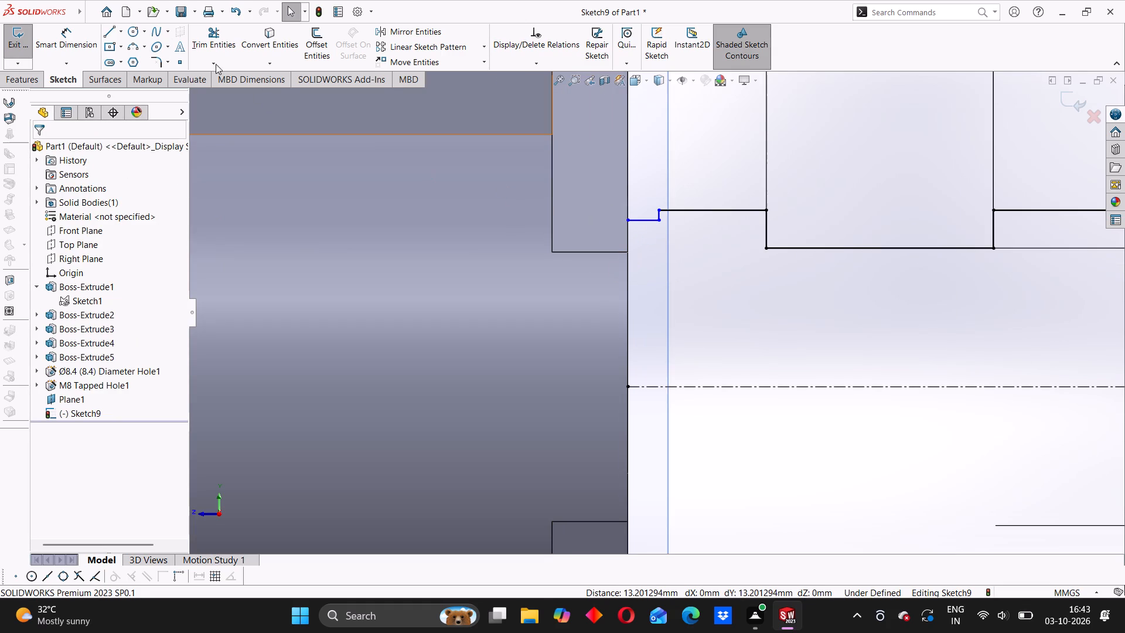
pyautogui.click(88, 38)
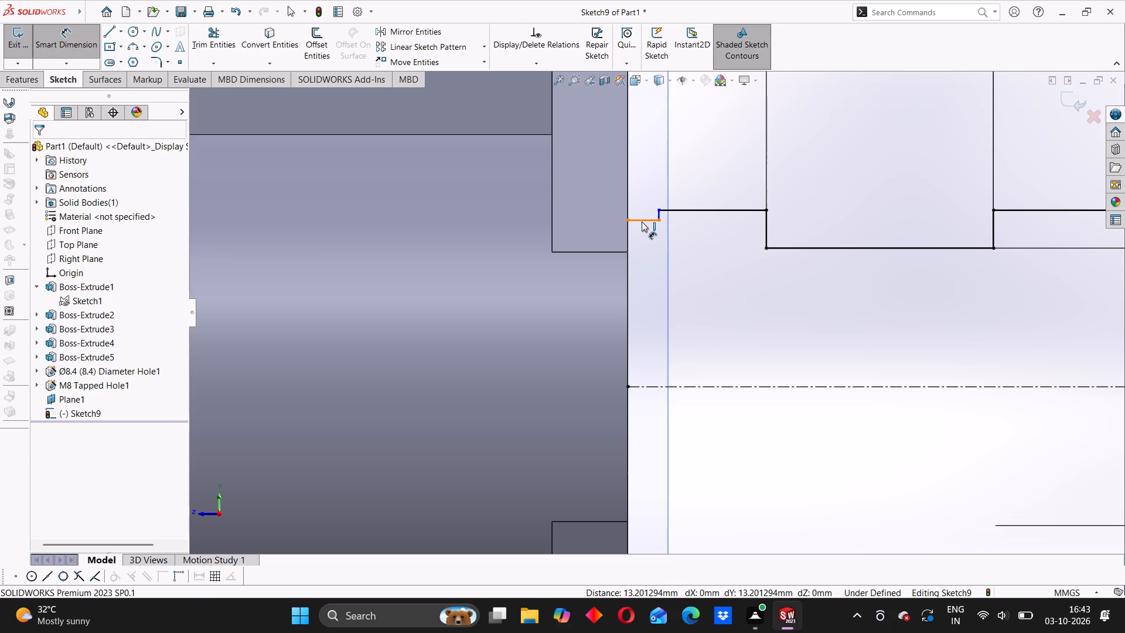
pyautogui.click(642, 222)
pyautogui.click(644, 198)
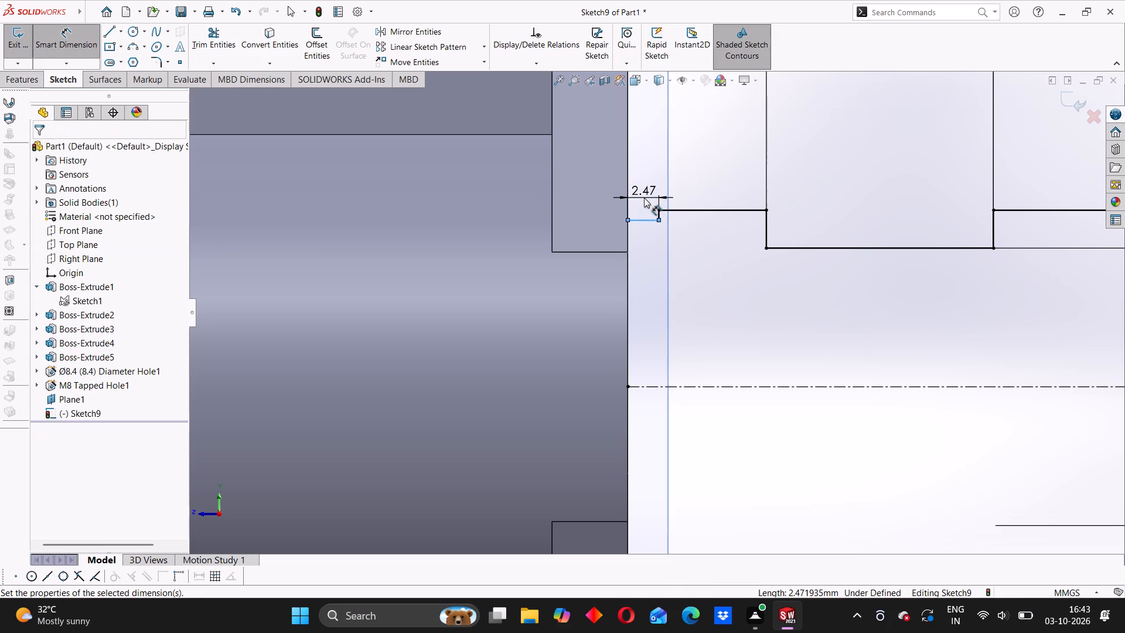
pyautogui.write('1.5')
pyautogui.press('Return')
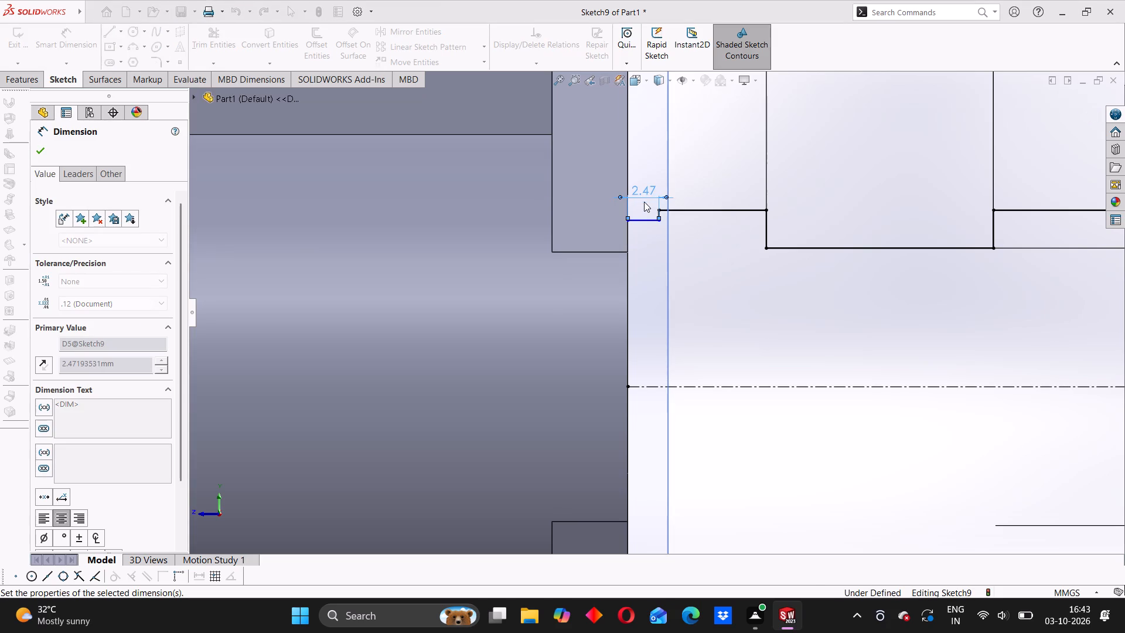
# Set the length of the short horizontal line beside the flange to 2.5 mm.
pyautogui.doubleClick(639, 192)
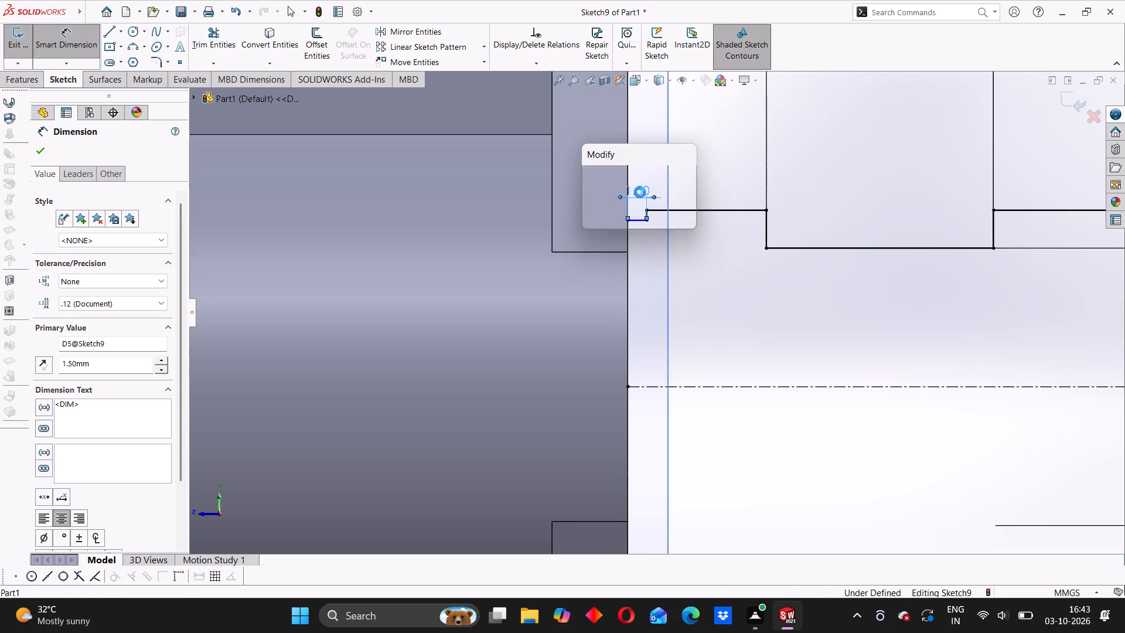
pyautogui.write('2.')
pyautogui.press('5')
pyautogui.press('Return')
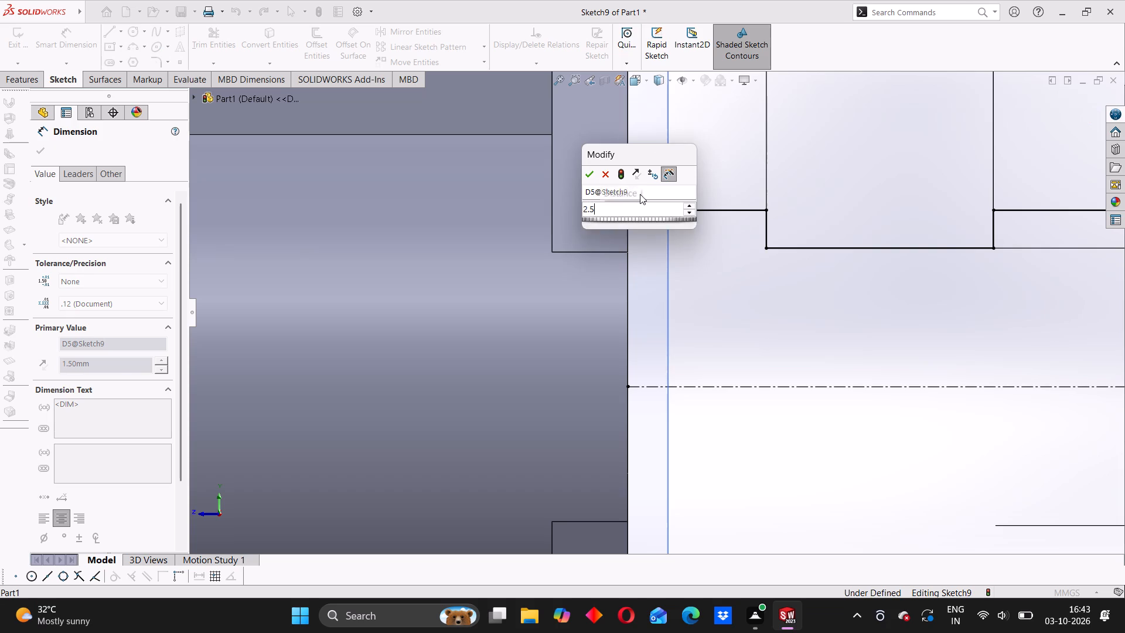
pyautogui.click(690, 231)
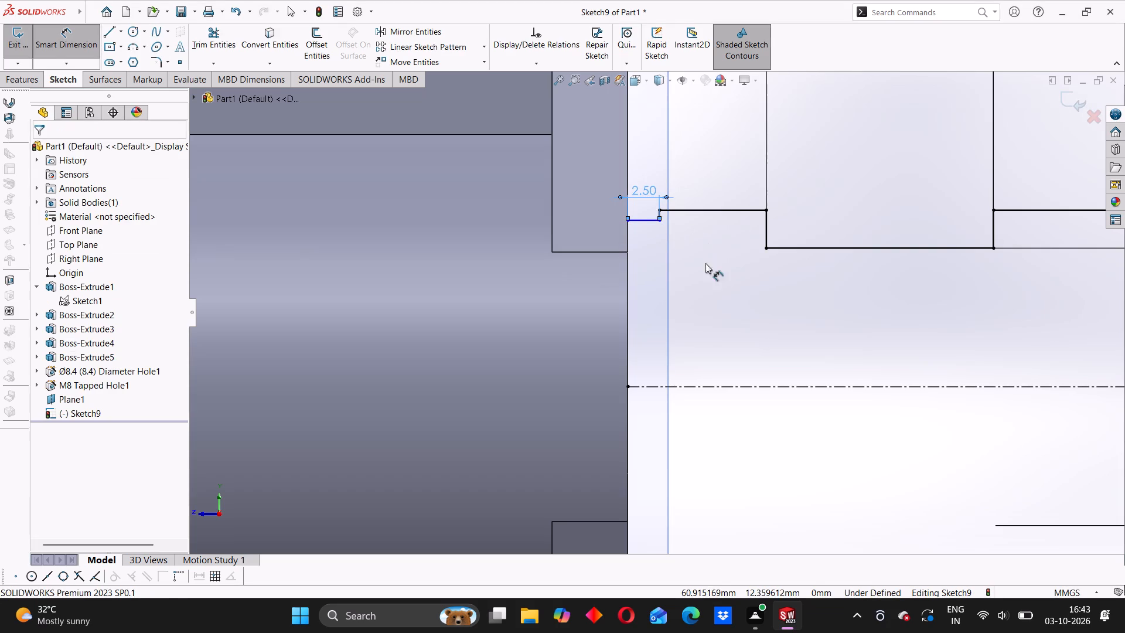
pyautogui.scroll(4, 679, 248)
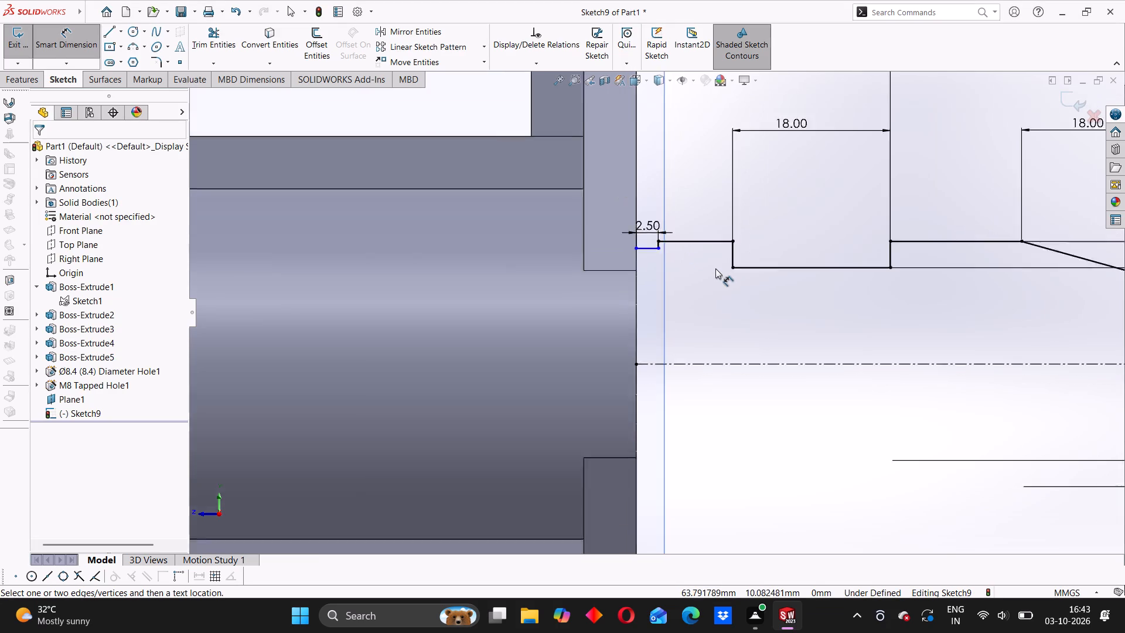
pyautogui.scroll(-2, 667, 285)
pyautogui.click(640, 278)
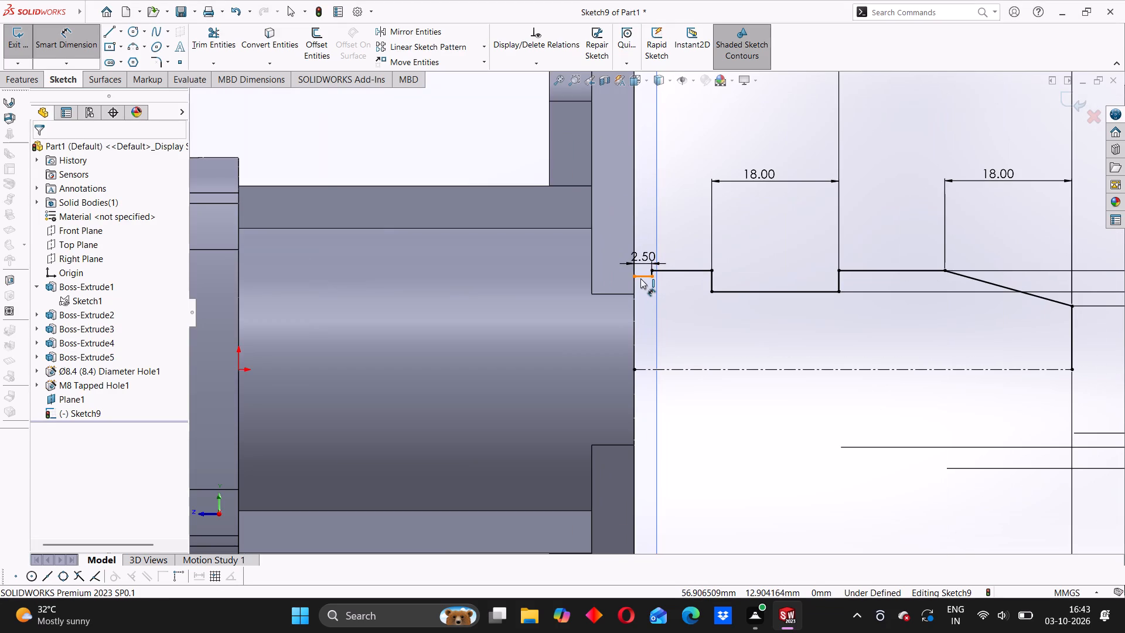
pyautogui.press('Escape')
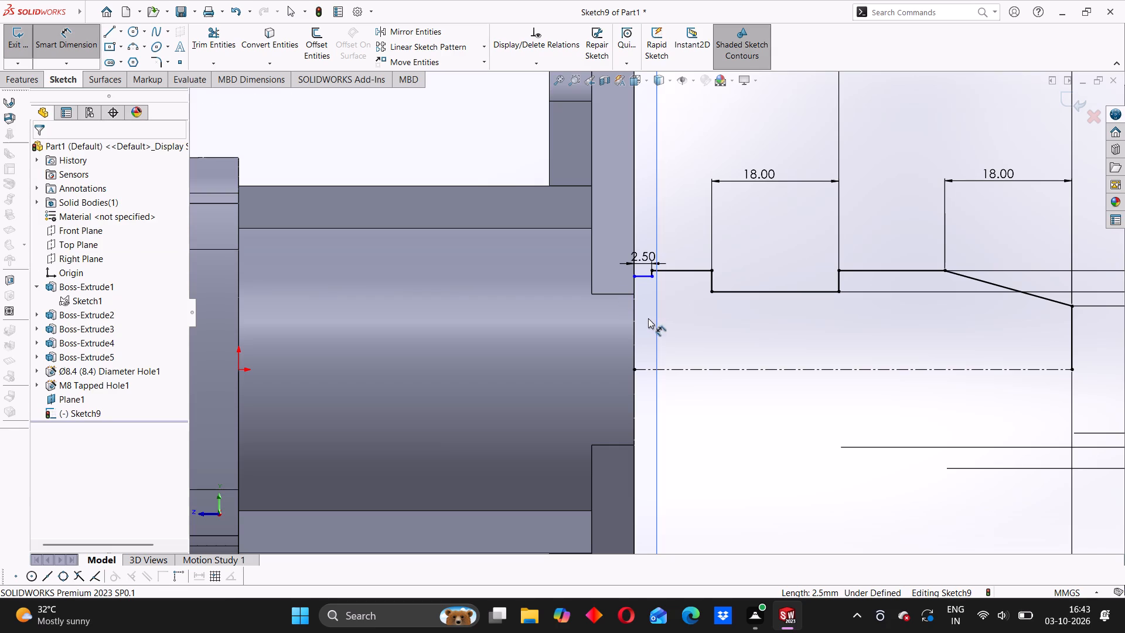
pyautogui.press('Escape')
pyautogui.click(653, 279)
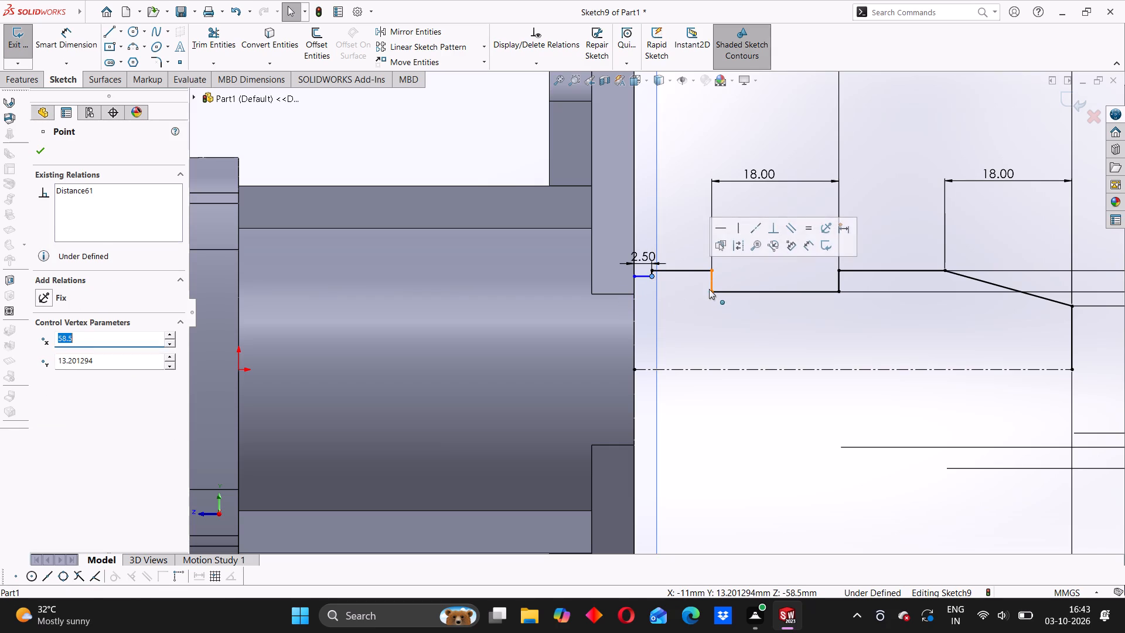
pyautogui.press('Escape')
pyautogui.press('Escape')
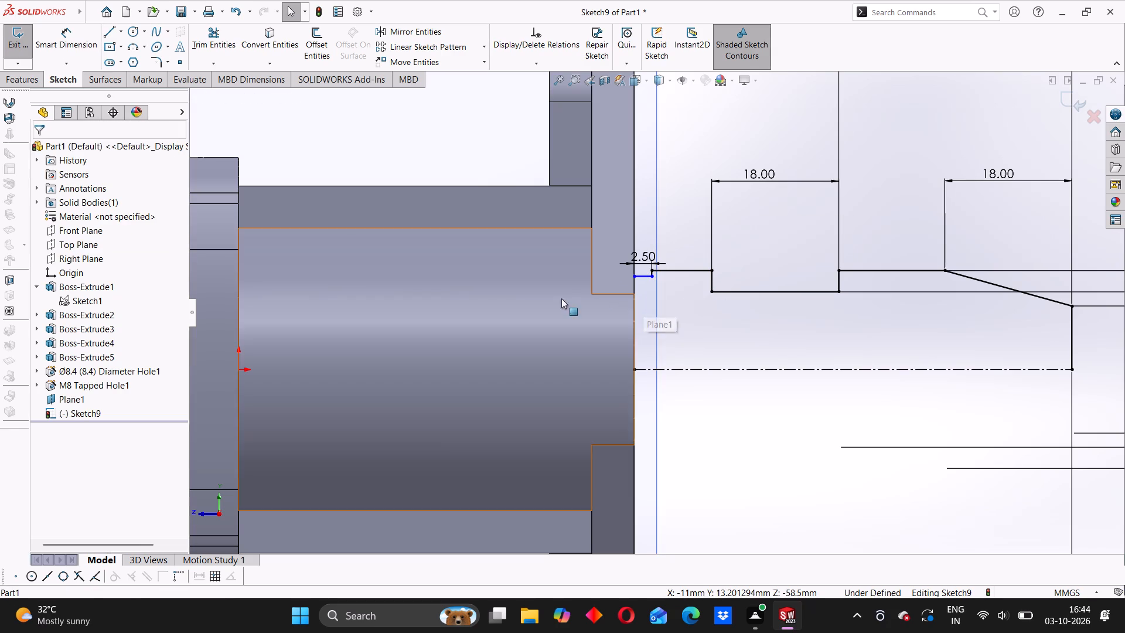
# Sketch a vertical line about 13.2 mm long from the short step's end at the flange face down to the centerline's near end.
pyautogui.click(110, 28)
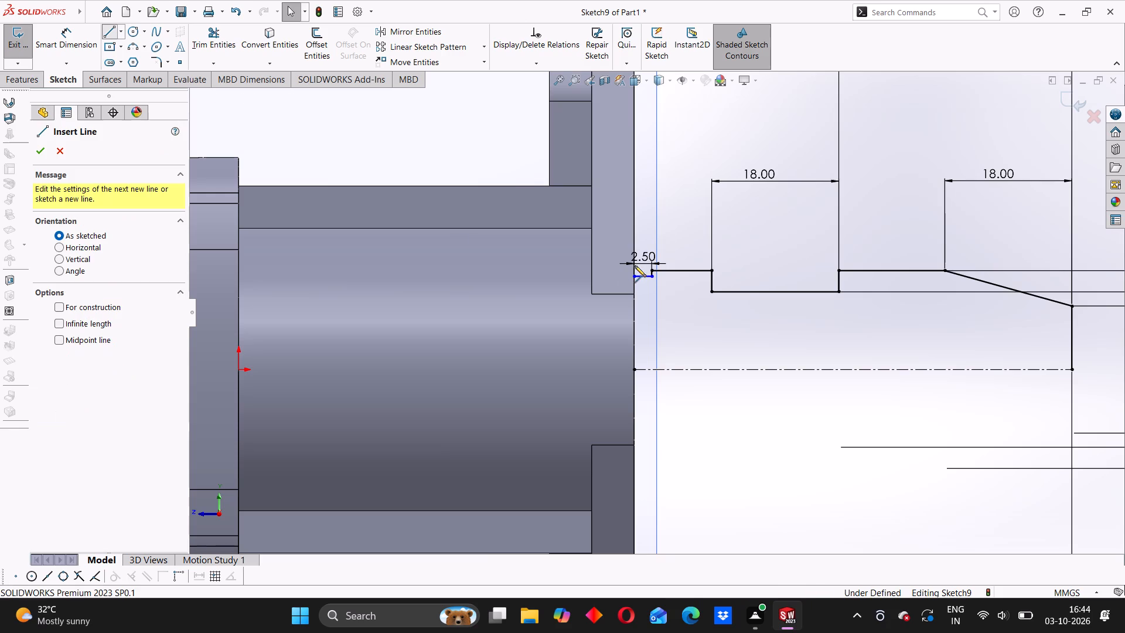
pyautogui.click(633, 279)
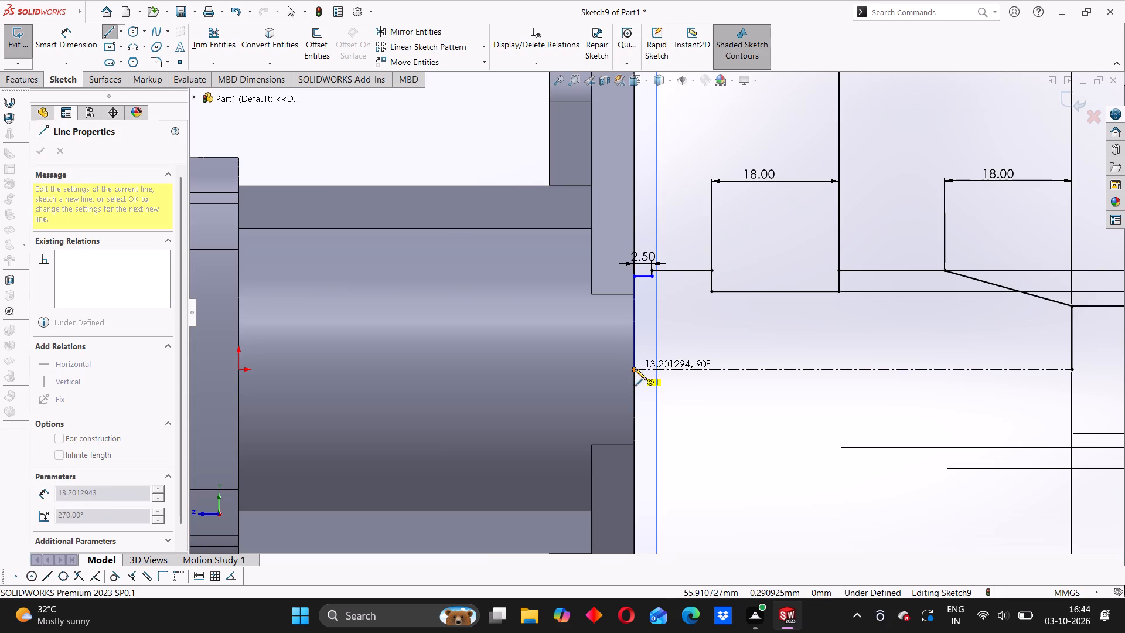
pyautogui.click(635, 370)
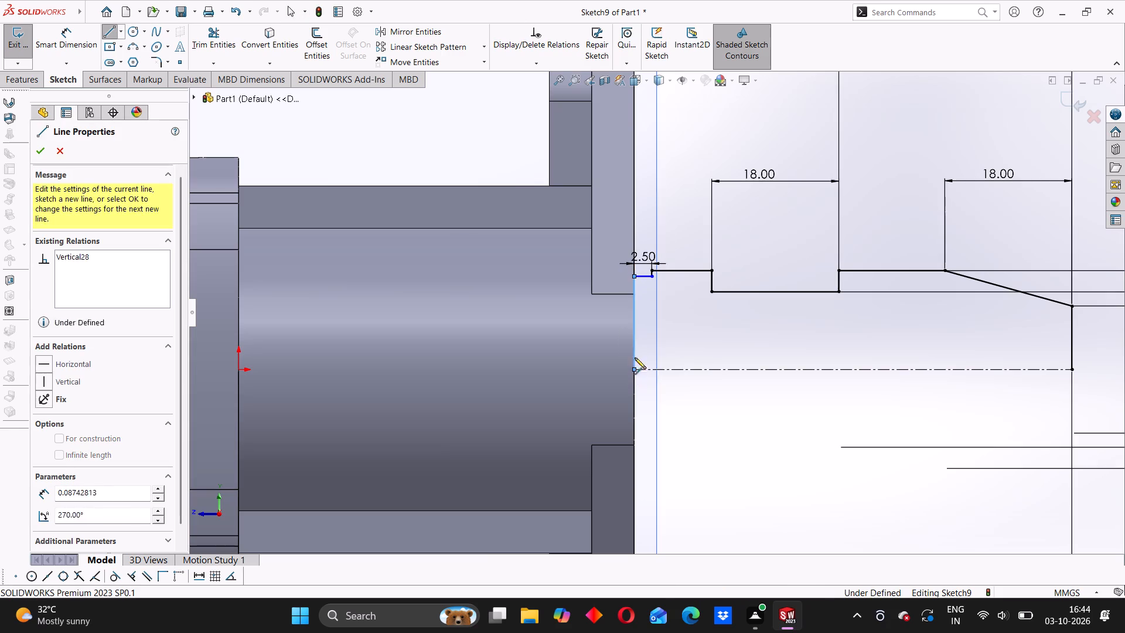
pyautogui.press('Escape')
# Add a diameter dimension of 27 mm from the centerline to the short step's end point at the flange face.
pyautogui.scroll(2, 683, 366)
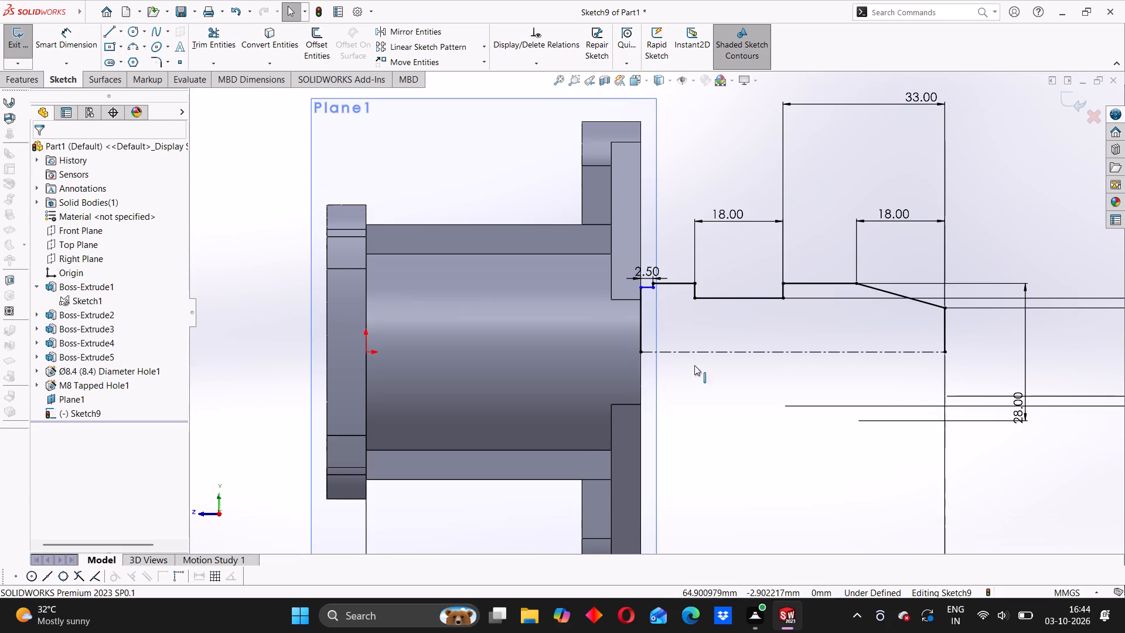
pyautogui.scroll(4, 783, 407)
pyautogui.scroll(-6, 671, 323)
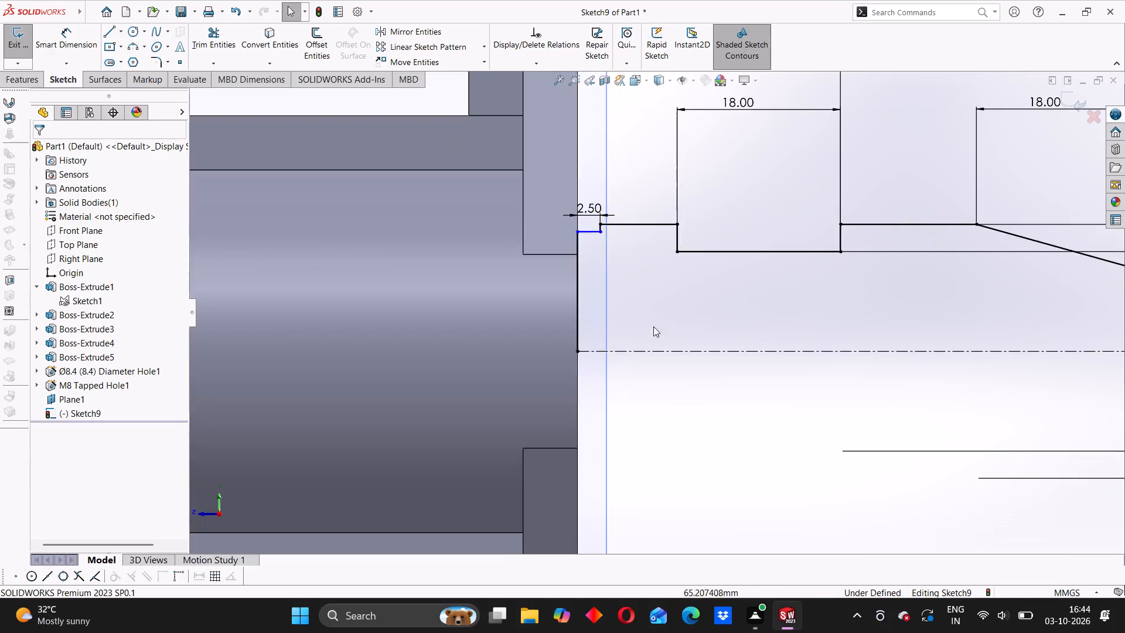
pyautogui.scroll(6, 613, 340)
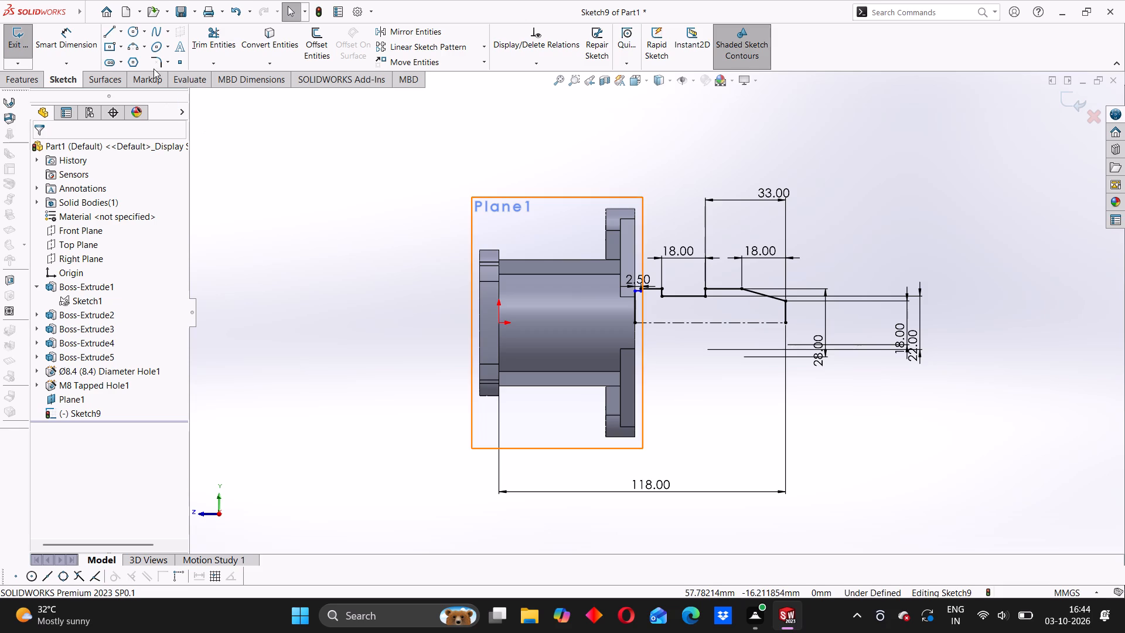
pyautogui.click(70, 45)
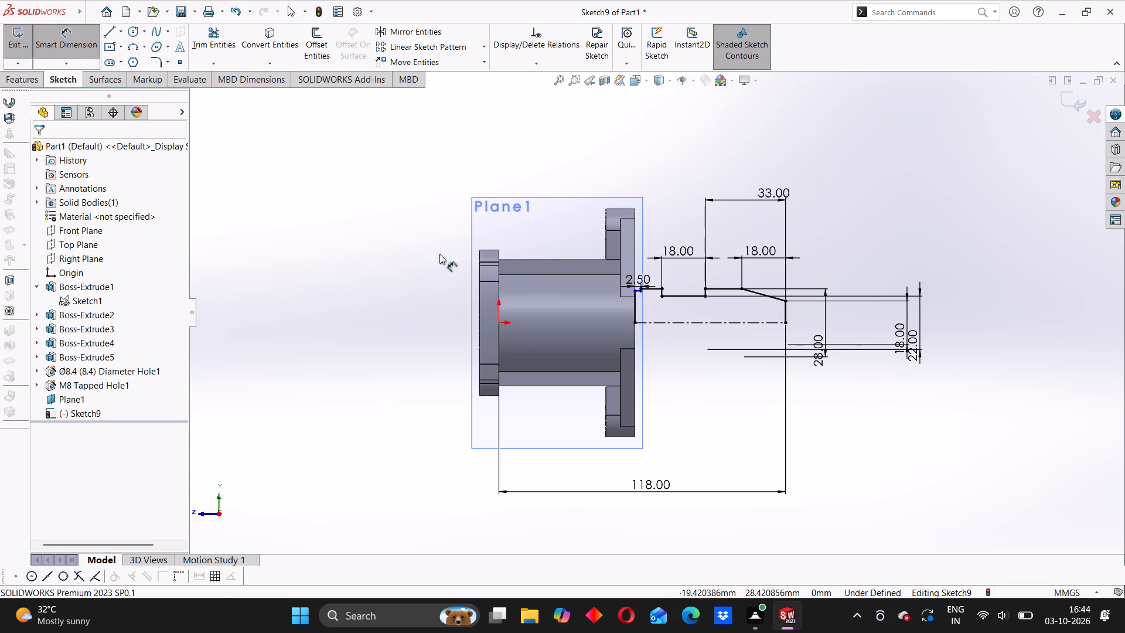
pyautogui.scroll(-1, 452, 254)
pyautogui.scroll(-3, 675, 363)
pyautogui.scroll(3, 929, 349)
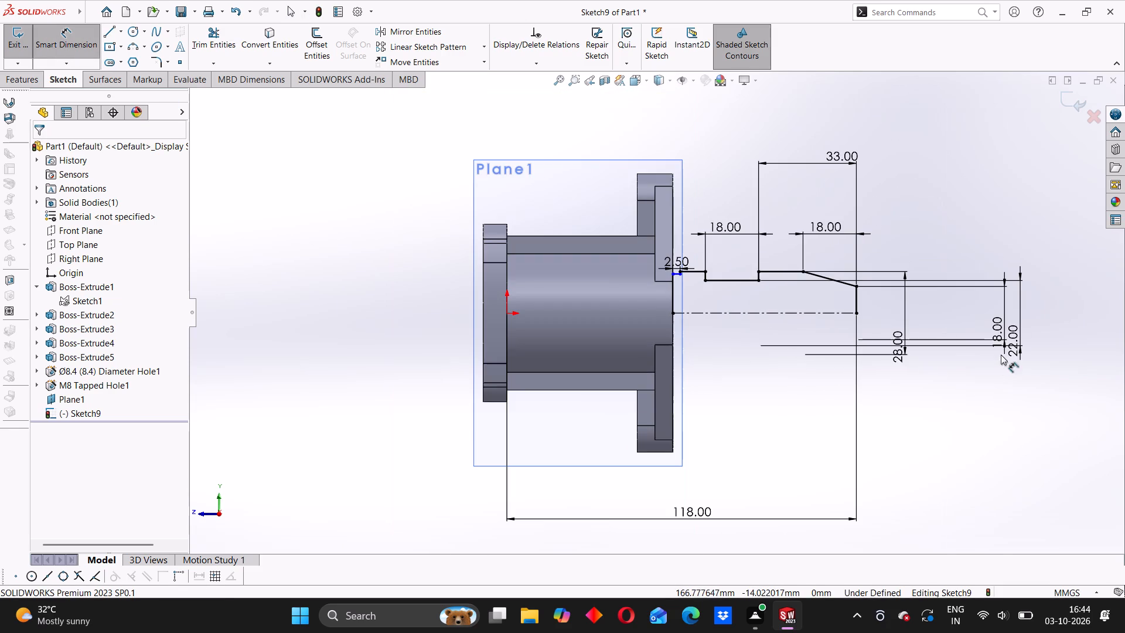
pyautogui.scroll(-5, 728, 302)
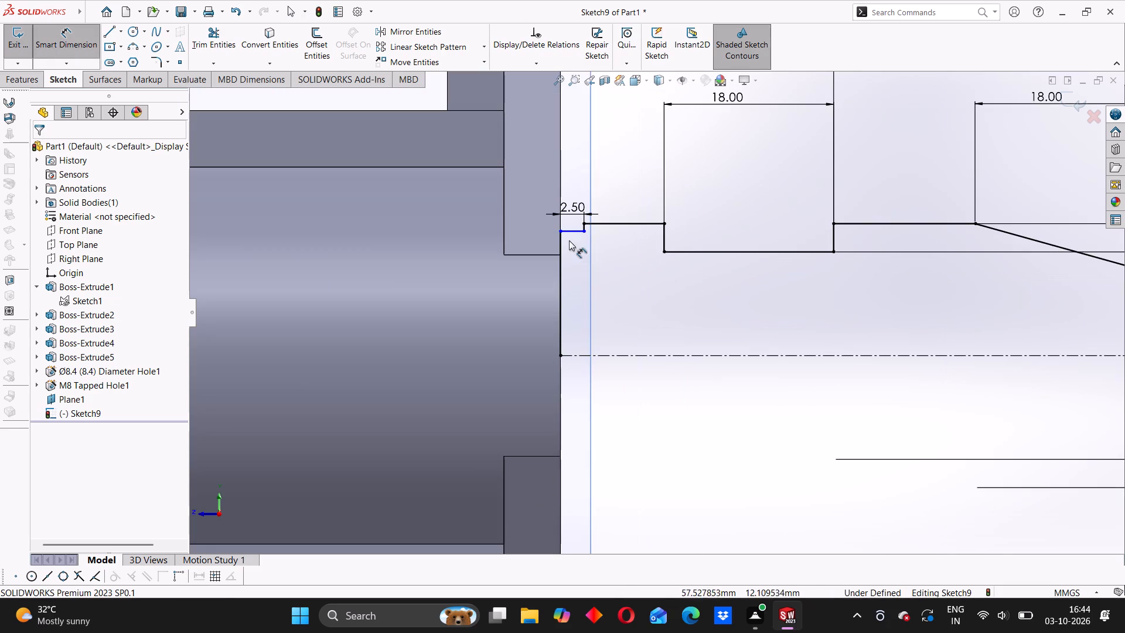
pyautogui.click(633, 355)
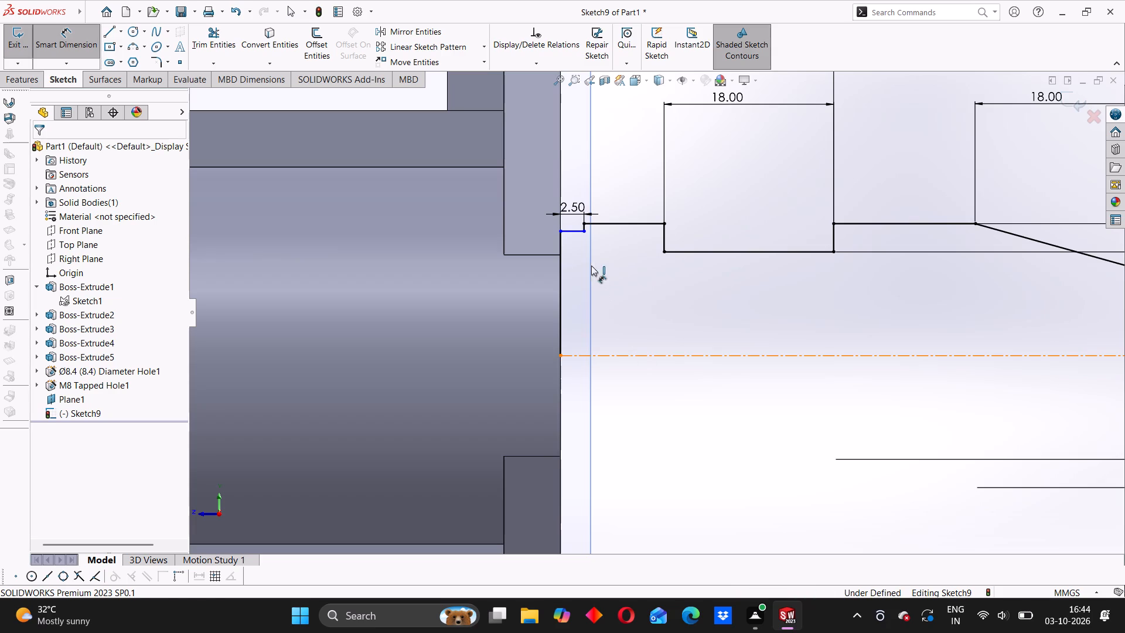
pyautogui.click(558, 229)
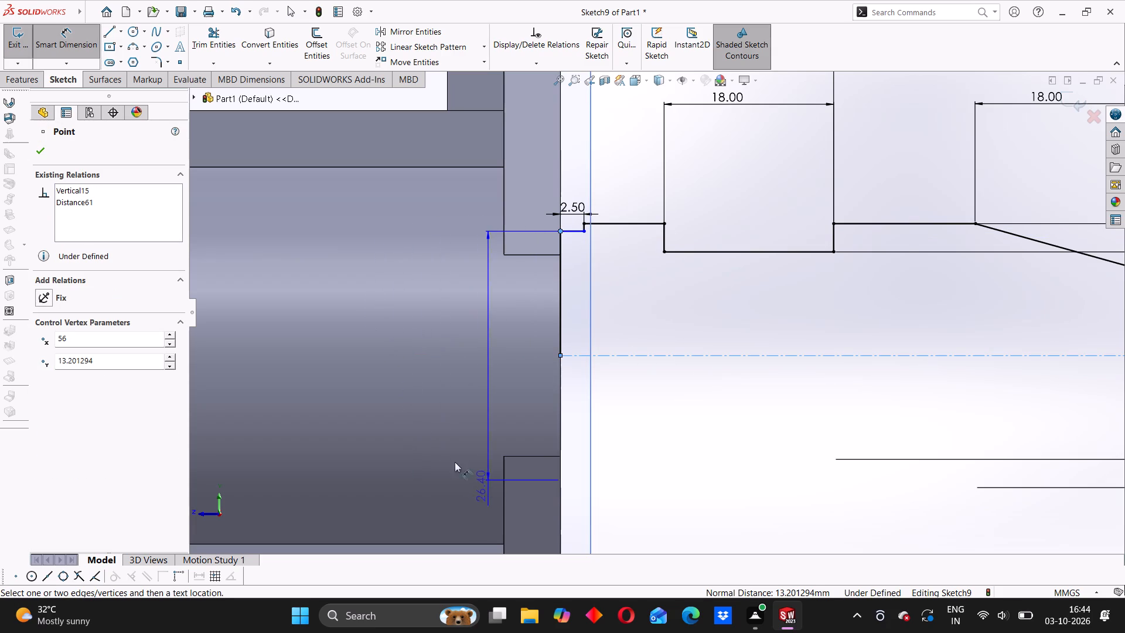
pyautogui.click(372, 405)
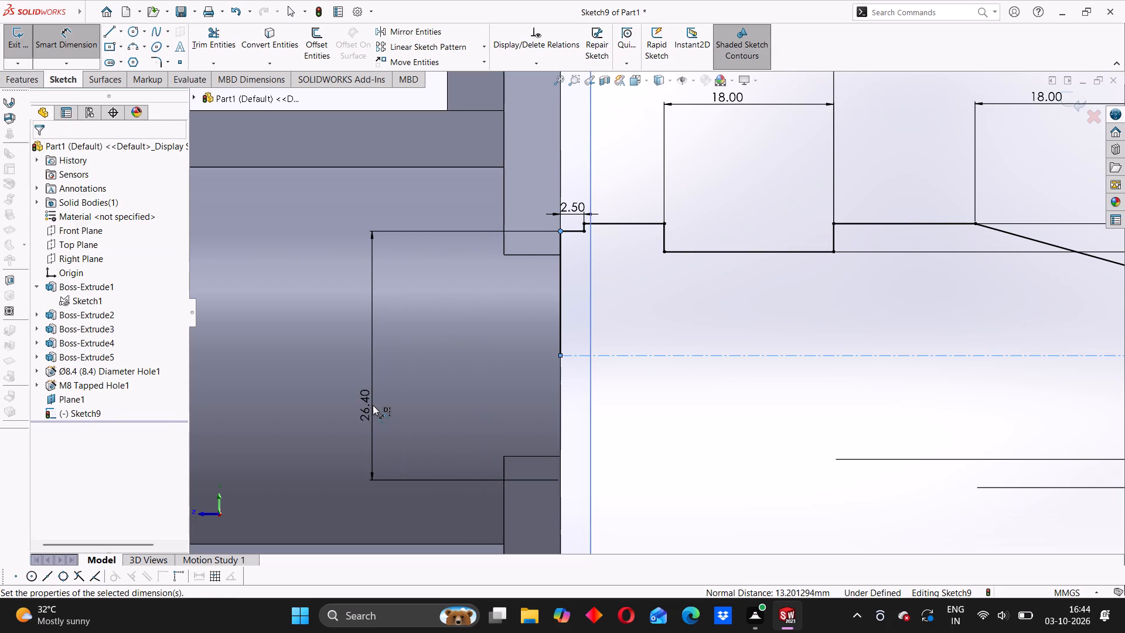
pyautogui.write('27')
pyautogui.press('Return')
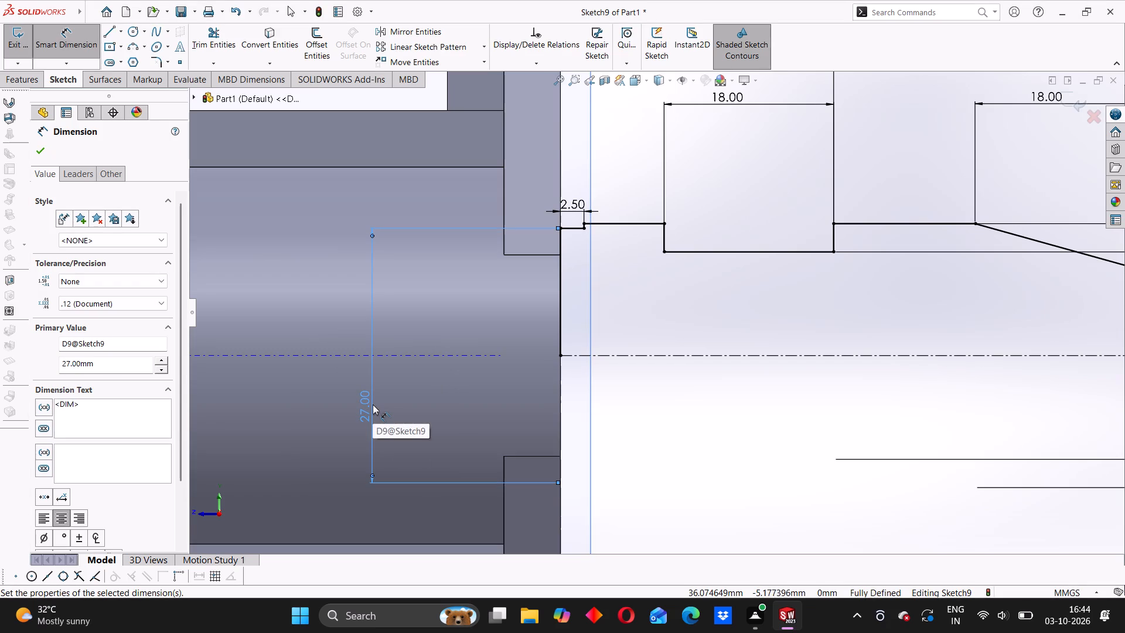
pyautogui.click(681, 437)
# Revolve the stepped, tapered shaft profile 360 degrees about its centerline, merging it with the flanged body.
pyautogui.scroll(5, 684, 442)
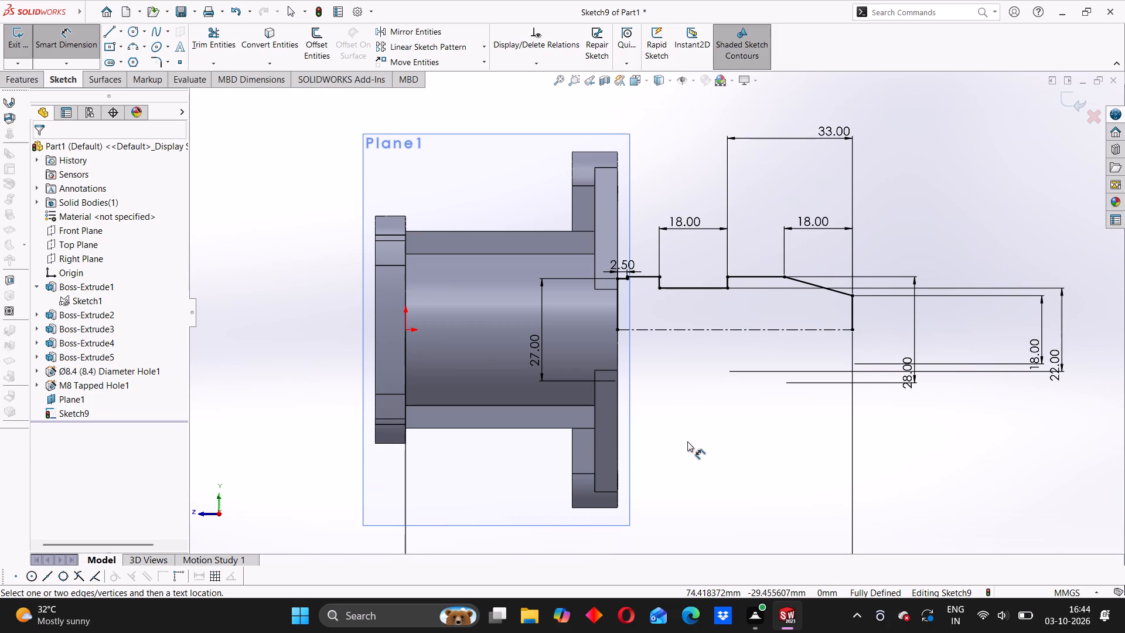
pyautogui.scroll(3, 696, 428)
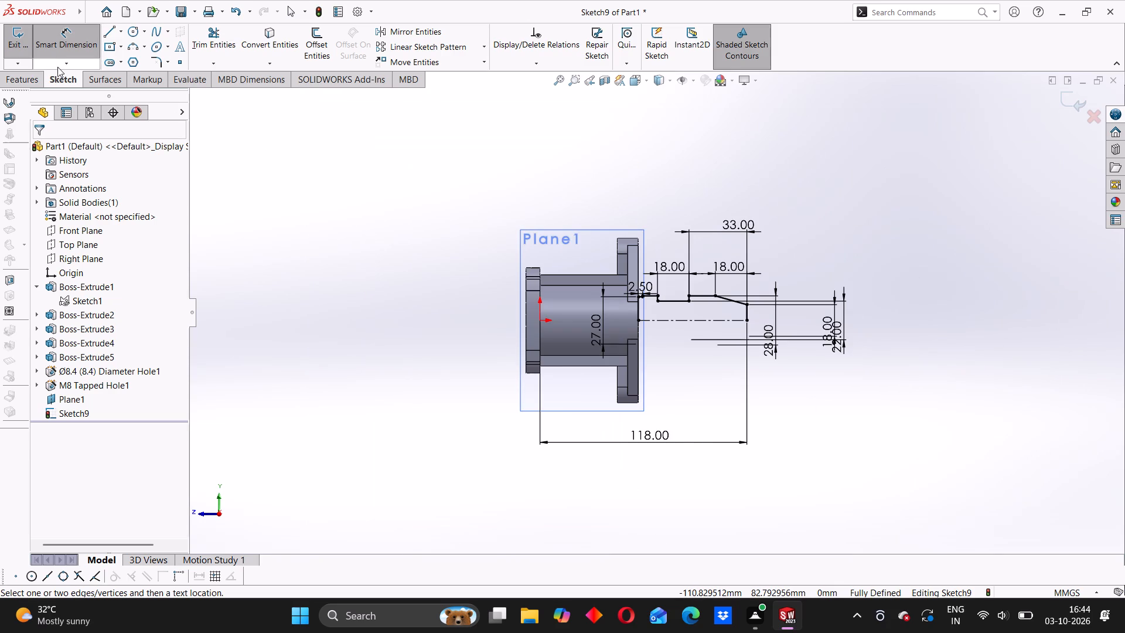
pyautogui.click(31, 83)
pyautogui.click(63, 36)
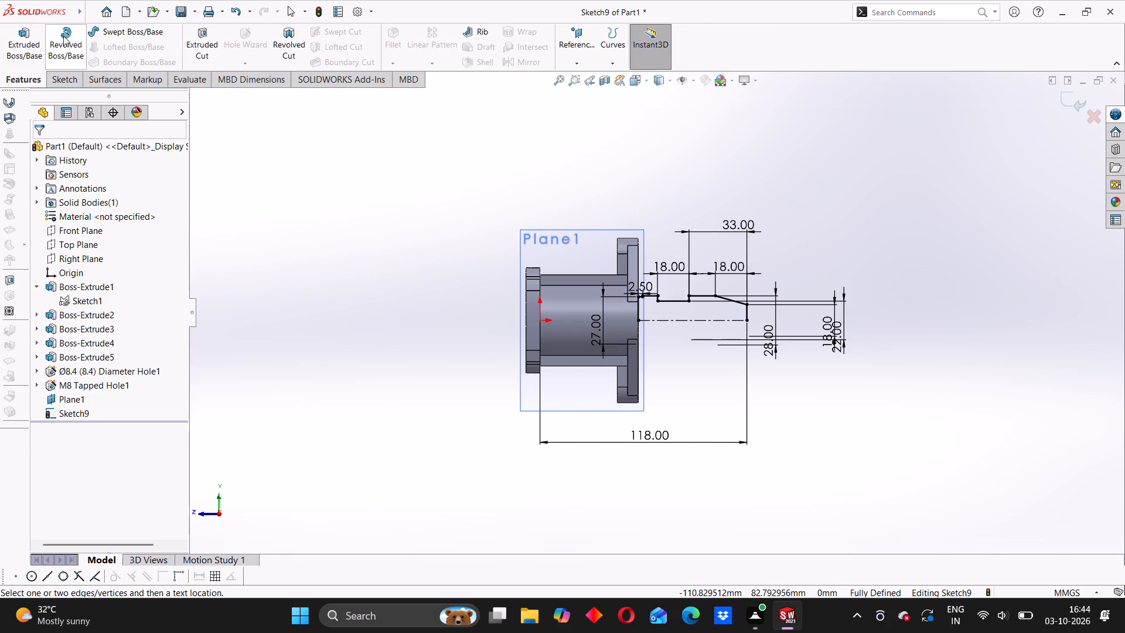
pyautogui.click(585, 313)
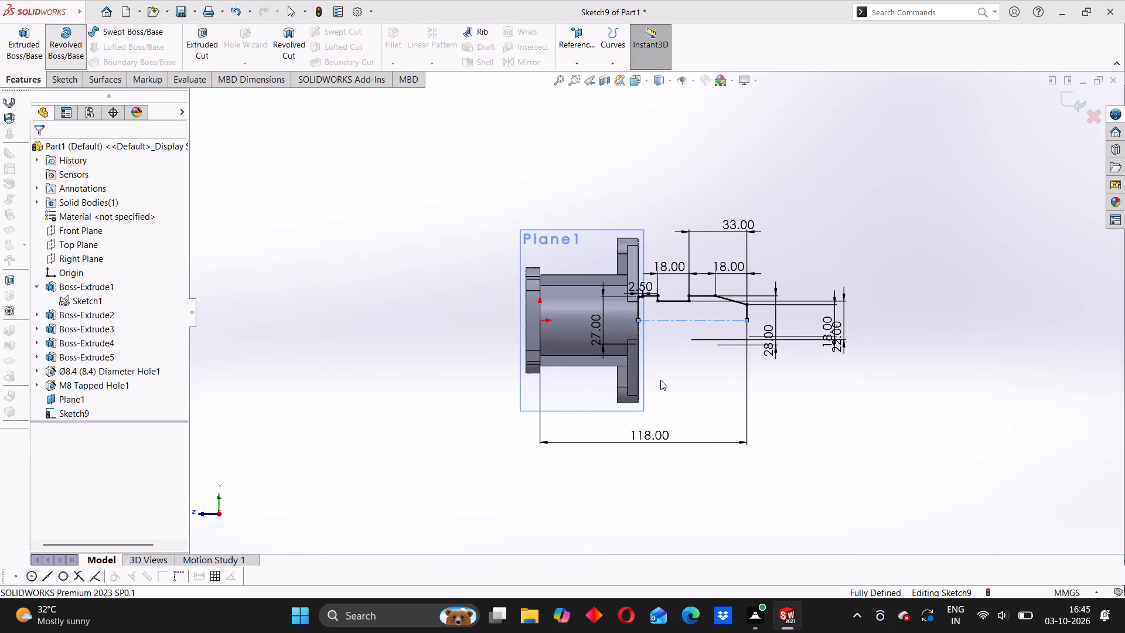
pyautogui.scroll(-2, 671, 338)
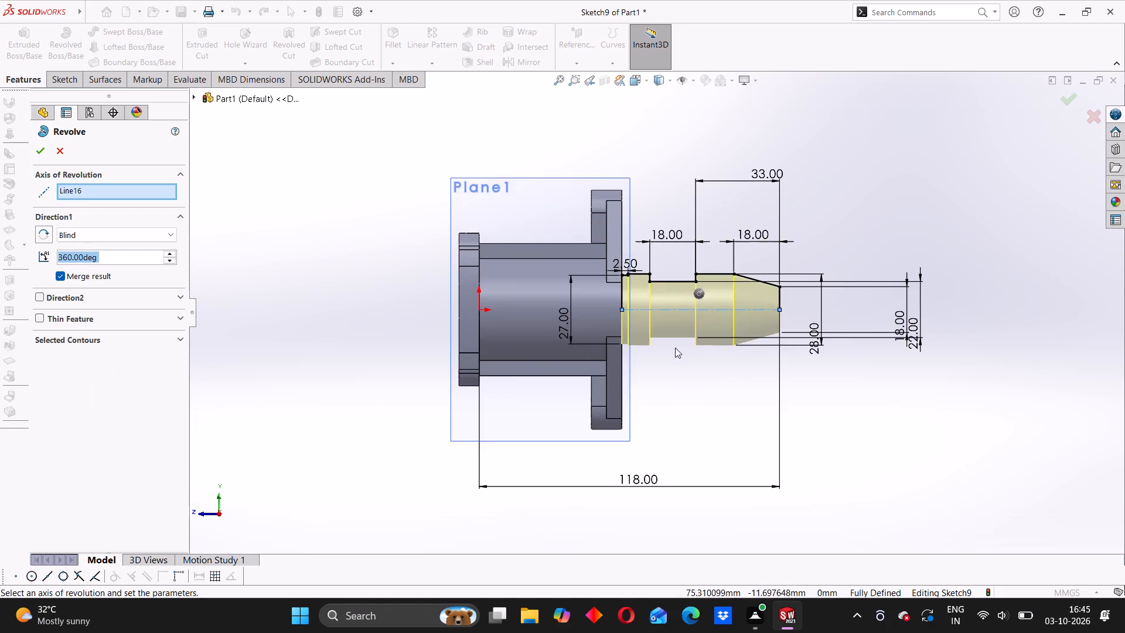
pyautogui.scroll(-2, 701, 383)
pyautogui.moveTo(705, 395); pyautogui.dragTo(601, 302, button='middle')
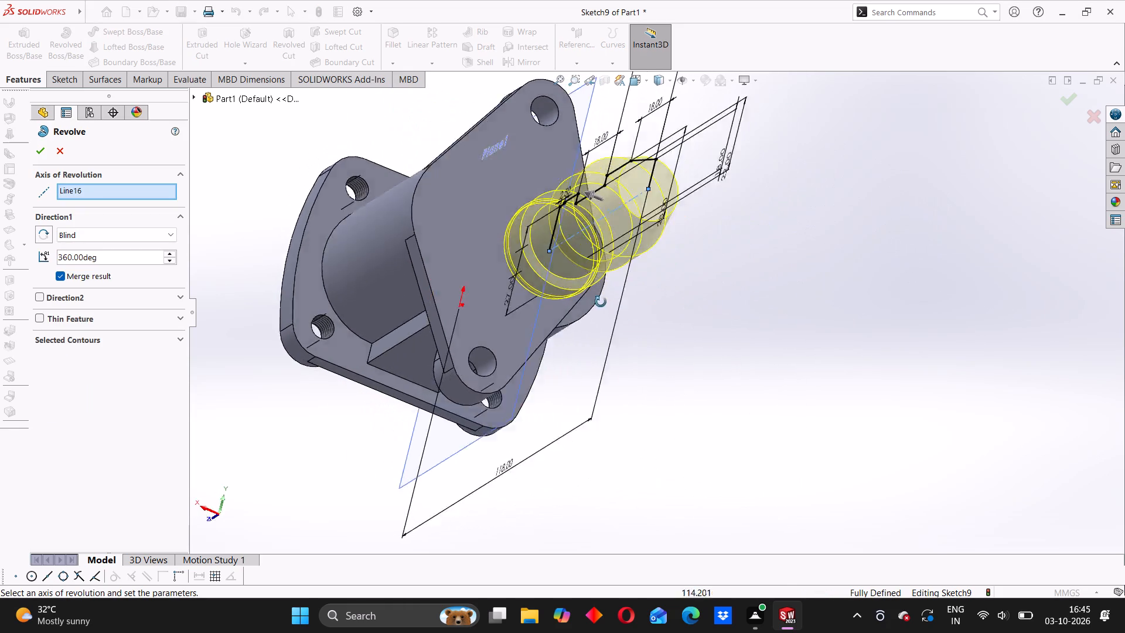
pyautogui.moveTo(601, 302); pyautogui.dragTo(609, 312, button='middle')
pyautogui.moveTo(657, 358); pyautogui.dragTo(644, 365, button='middle')
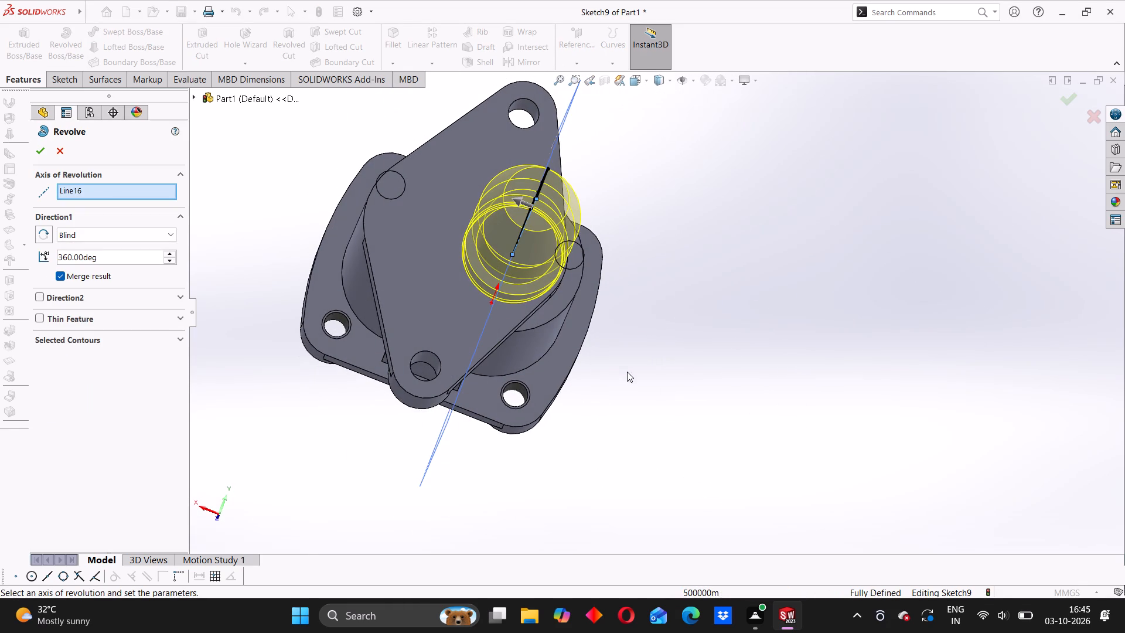
pyautogui.scroll(1, 644, 393)
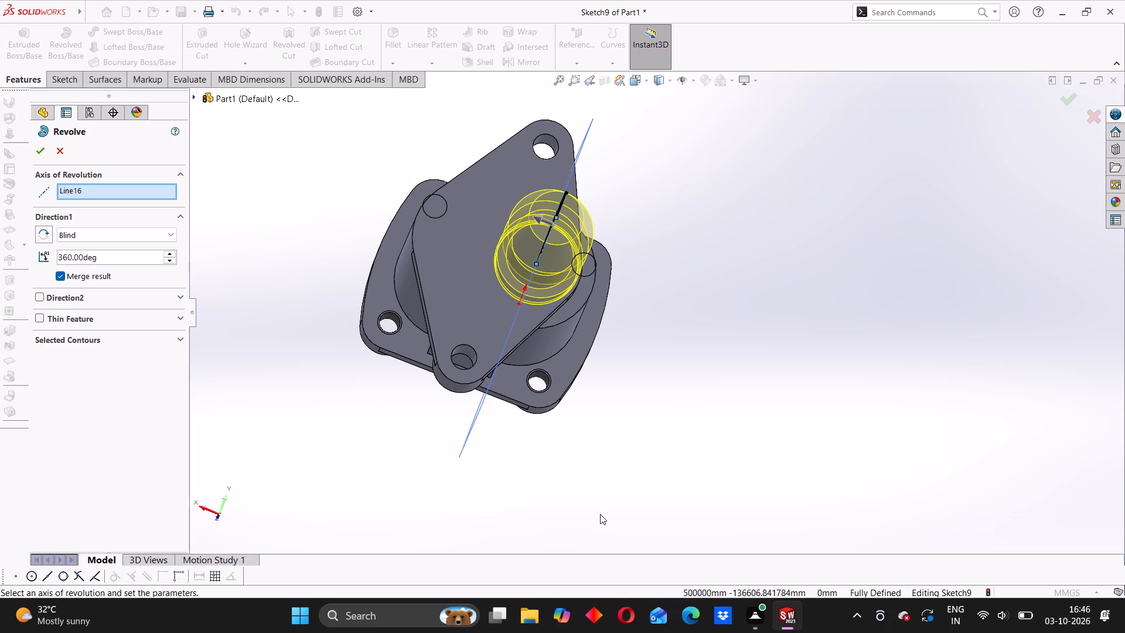
pyautogui.scroll(-3, 603, 341)
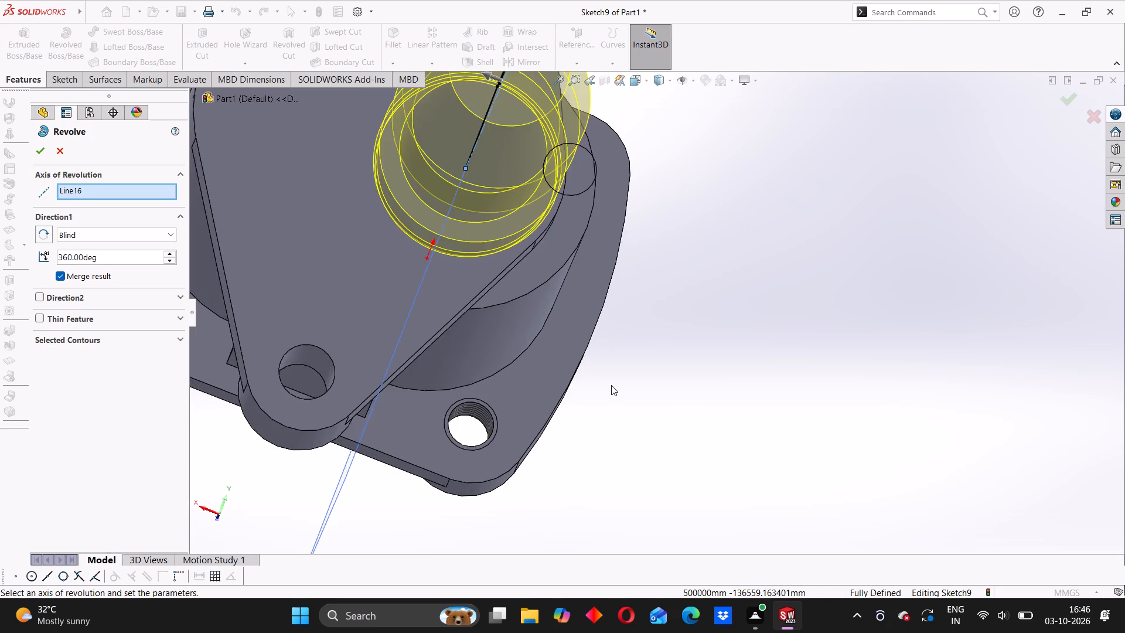
pyautogui.scroll(-1, 613, 391)
pyautogui.scroll(2, 615, 392)
pyautogui.moveTo(623, 393); pyautogui.dragTo(554, 349, button='middle')
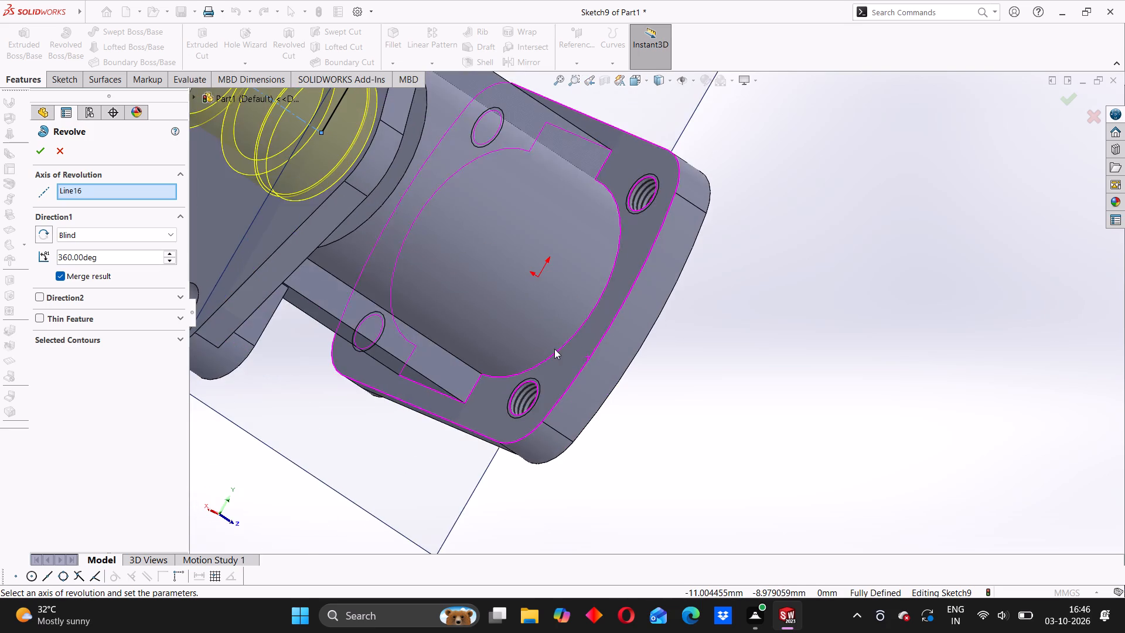
pyautogui.scroll(4, 554, 349)
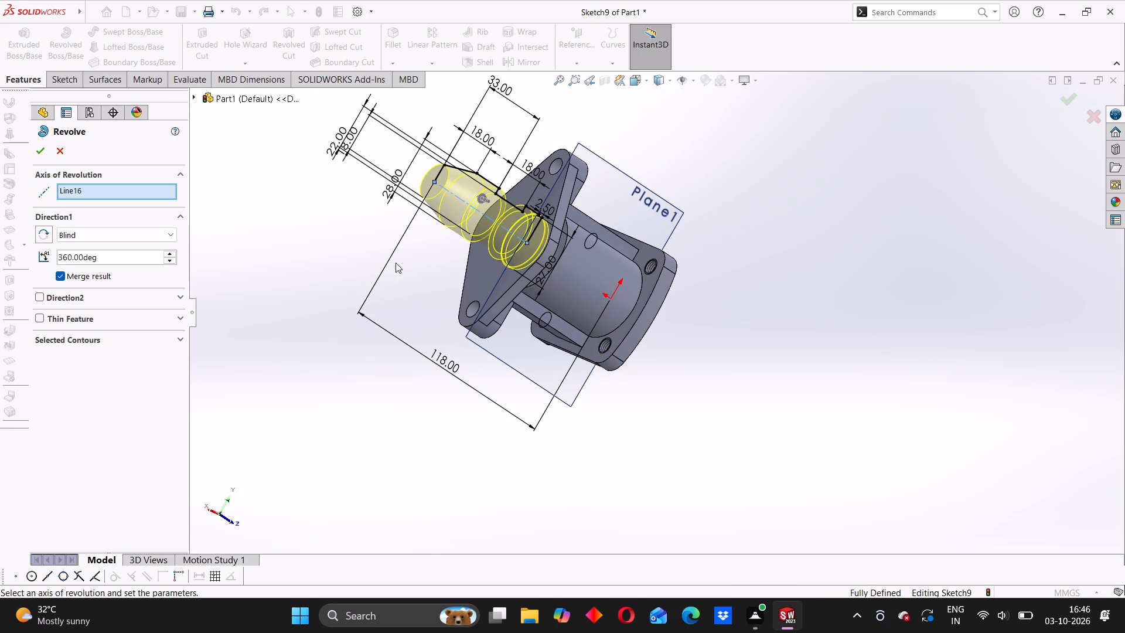
pyautogui.scroll(-2, 367, 240)
pyautogui.moveTo(349, 275); pyautogui.dragTo(402, 283, button='middle')
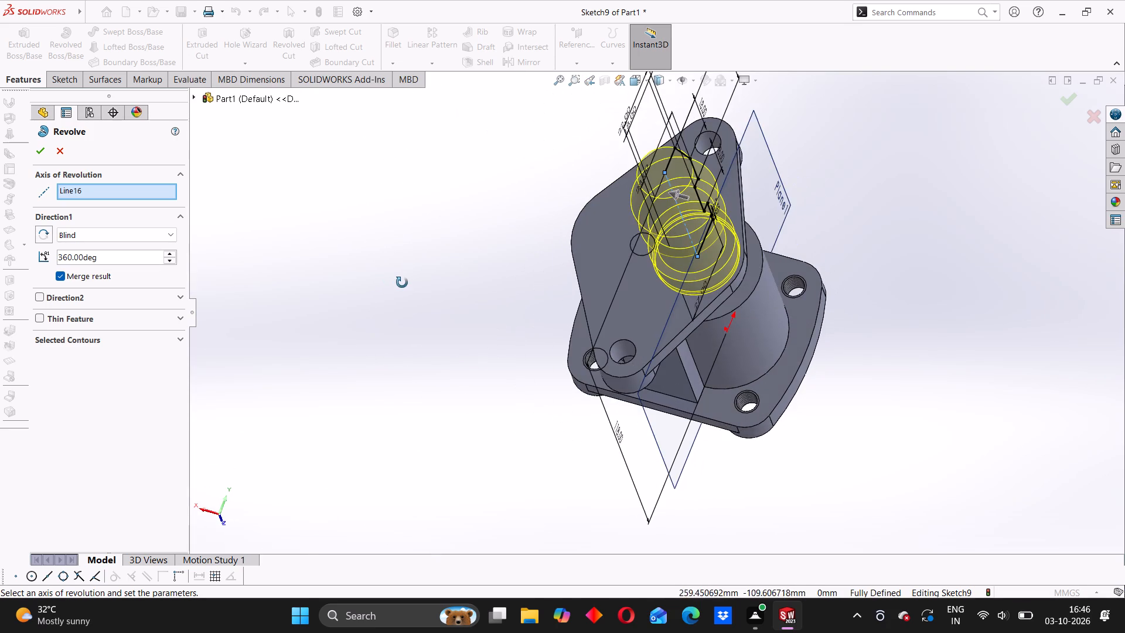
pyautogui.moveTo(402, 283); pyautogui.dragTo(401, 283, button='middle')
pyautogui.scroll(1, 526, 316)
pyautogui.moveTo(496, 353); pyautogui.dragTo(521, 345, button='middle')
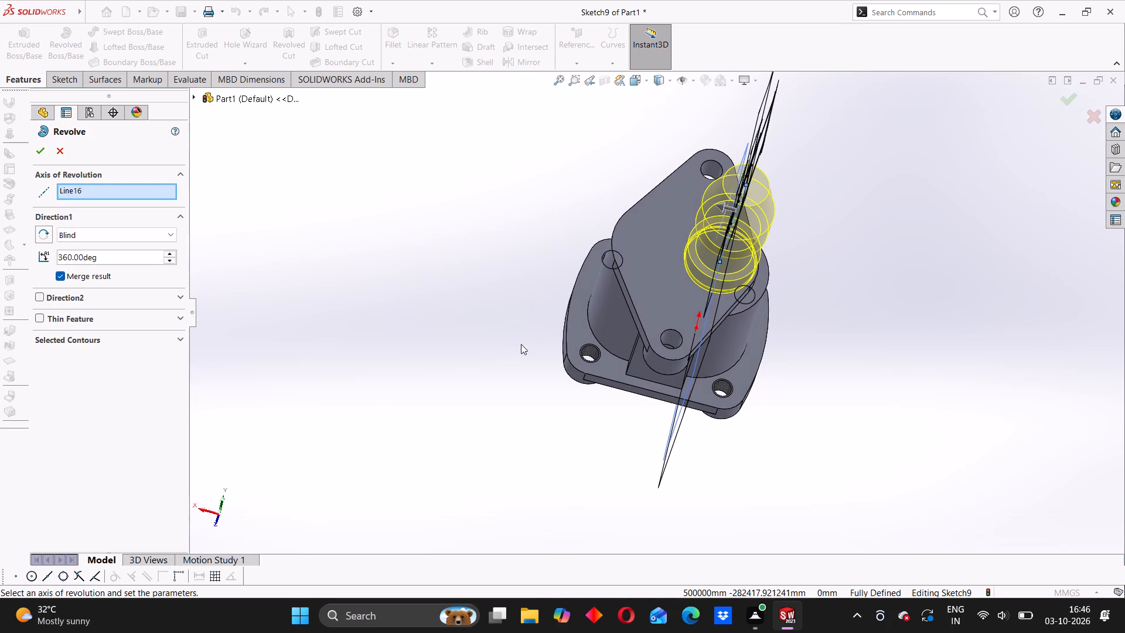
pyautogui.scroll(1, 514, 335)
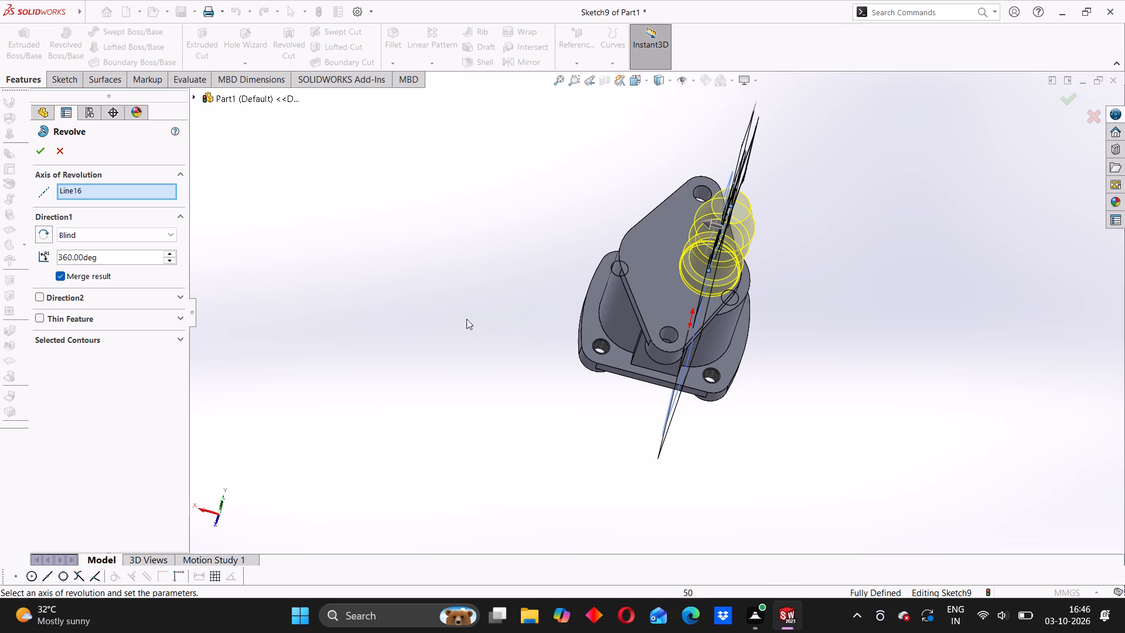
pyautogui.scroll(-3, 655, 223)
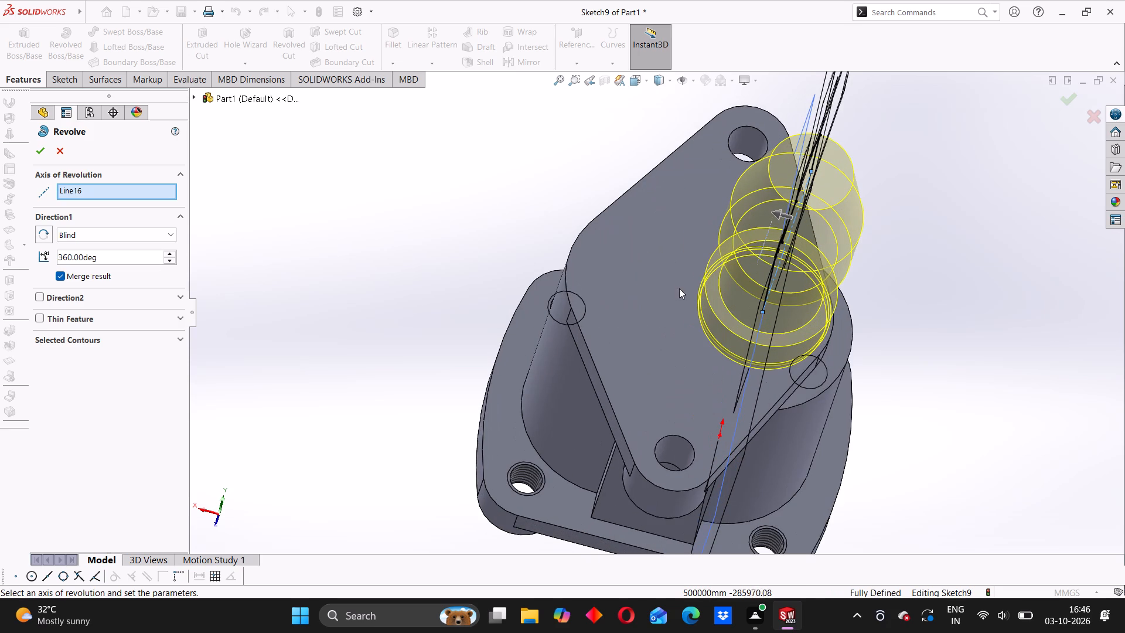
pyautogui.scroll(2, 696, 302)
pyautogui.moveTo(776, 311); pyautogui.dragTo(738, 308, button='middle')
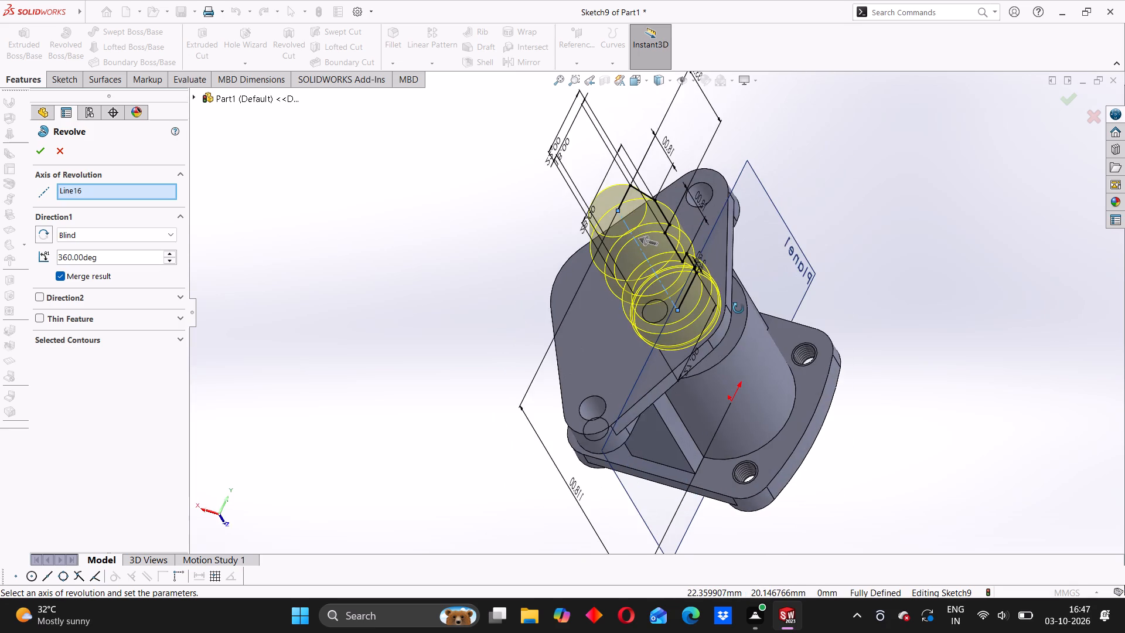
pyautogui.moveTo(738, 308); pyautogui.dragTo(770, 352, button='middle')
pyautogui.scroll(-1, 692, 293)
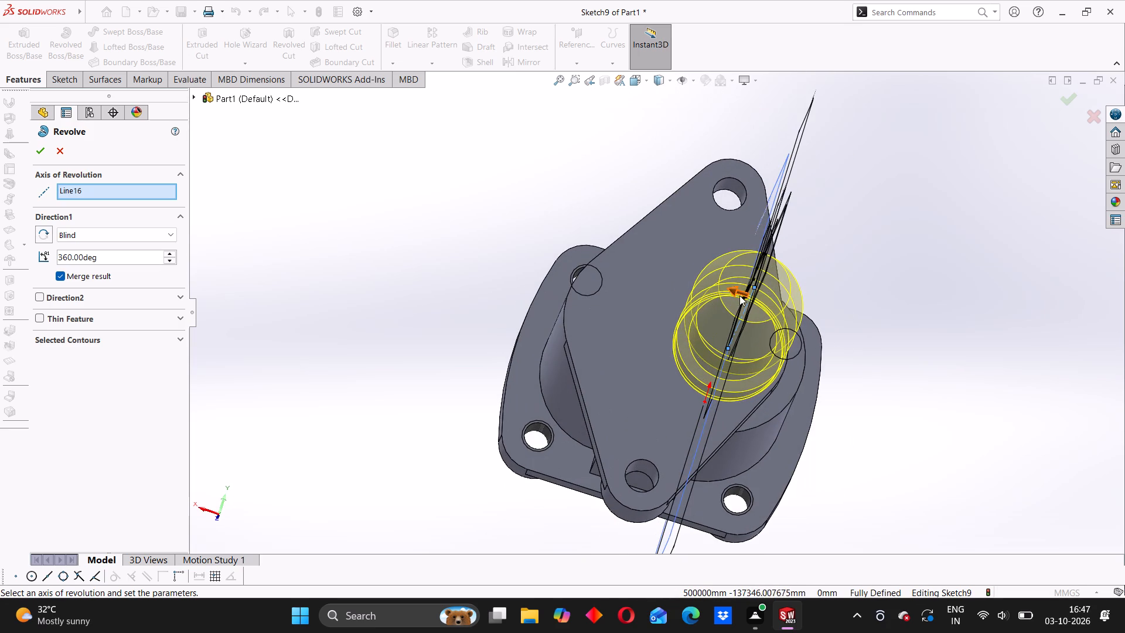
pyautogui.scroll(-5, 742, 296)
pyautogui.scroll(3, 803, 334)
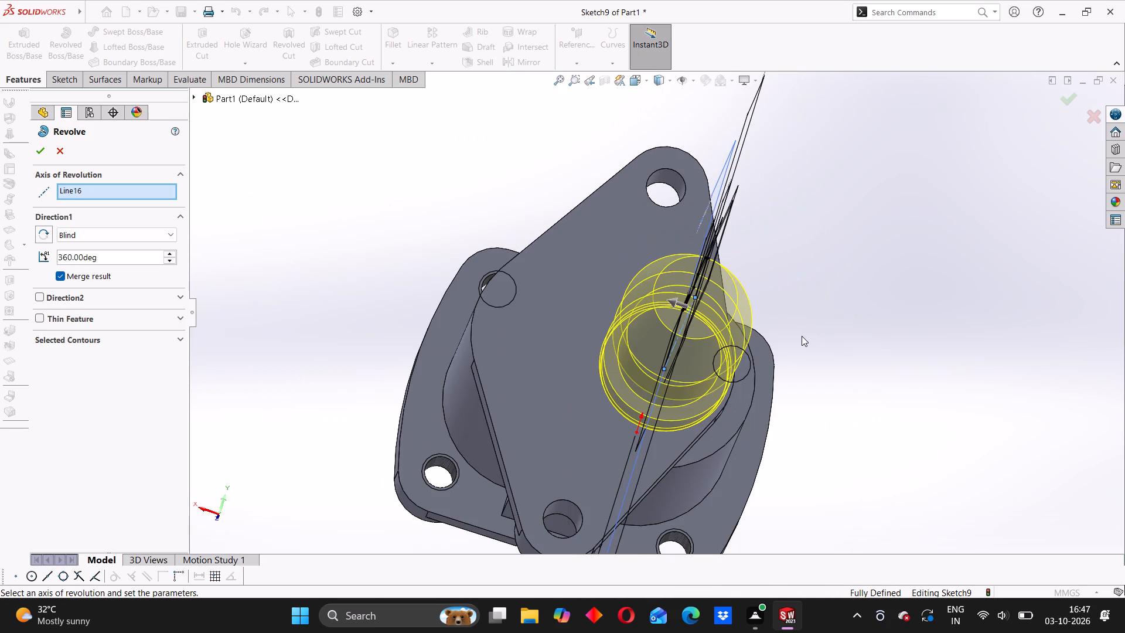
pyautogui.moveTo(831, 408); pyautogui.dragTo(786, 373, button='middle')
pyautogui.scroll(3, 787, 373)
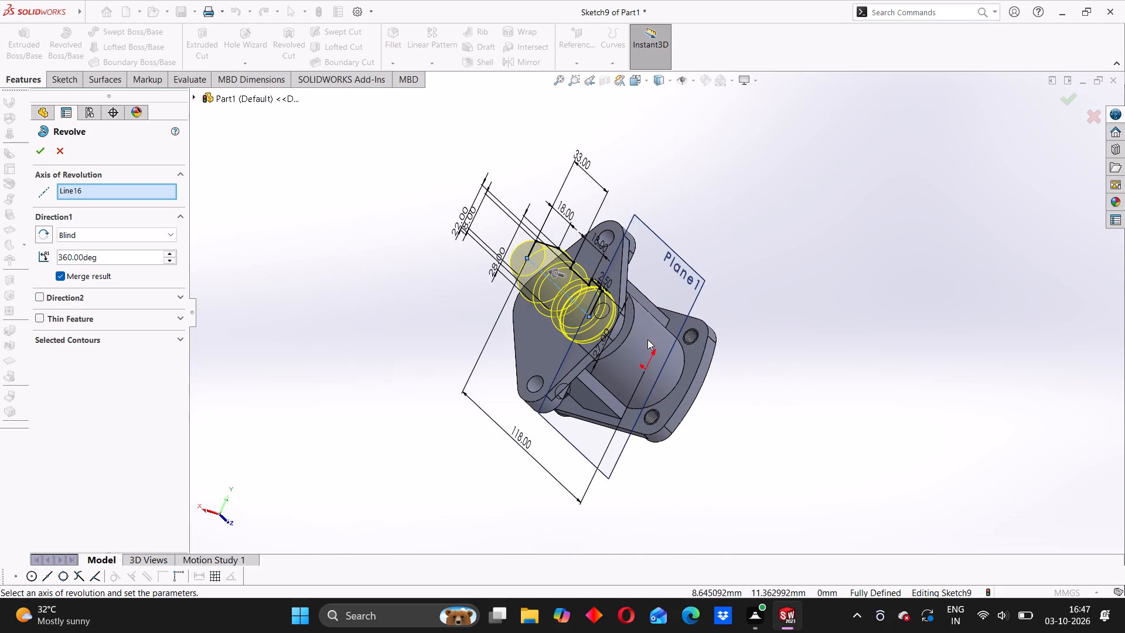
pyautogui.moveTo(647, 341); pyautogui.dragTo(667, 346, button='middle')
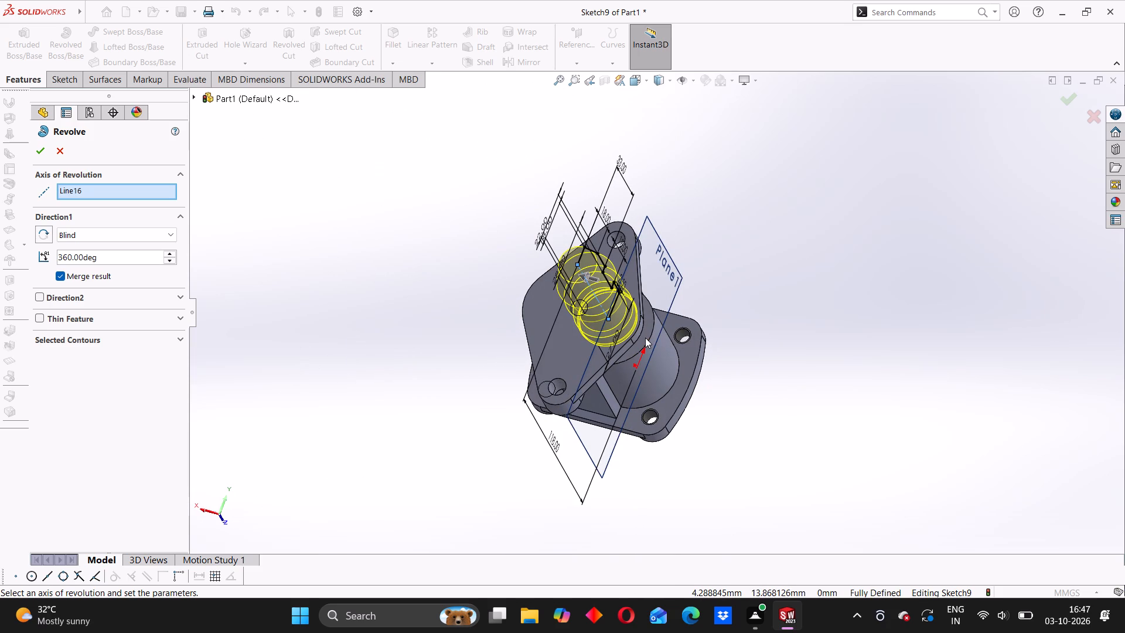
pyautogui.scroll(-2, 598, 324)
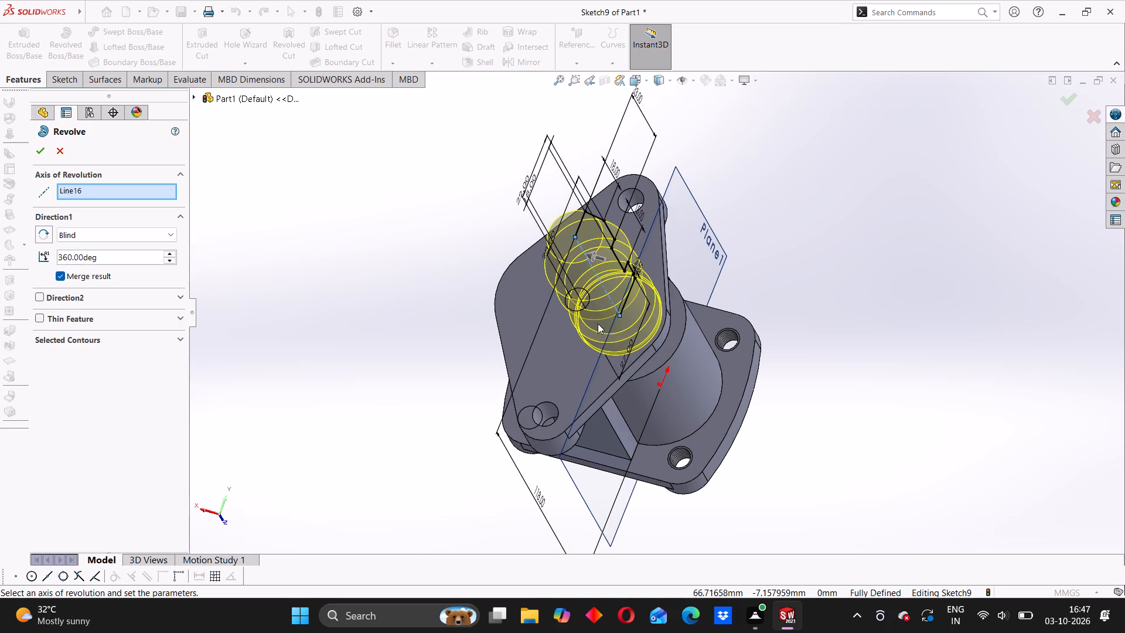
pyautogui.moveTo(572, 340); pyautogui.dragTo(609, 340, button='middle')
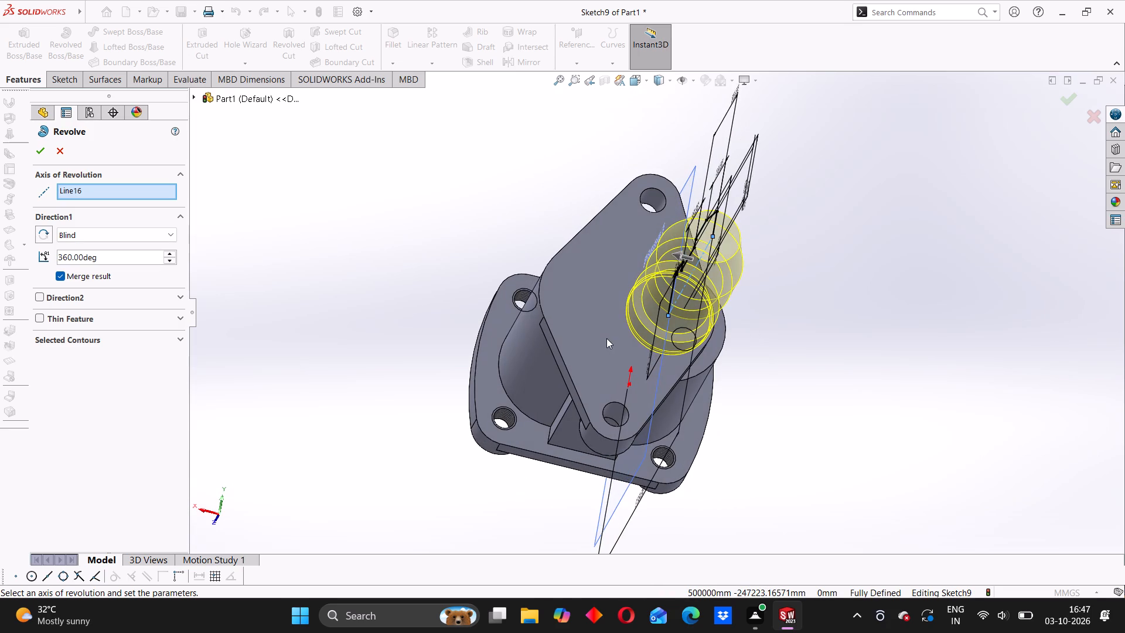
pyautogui.scroll(-2, 631, 302)
pyautogui.scroll(3, 631, 302)
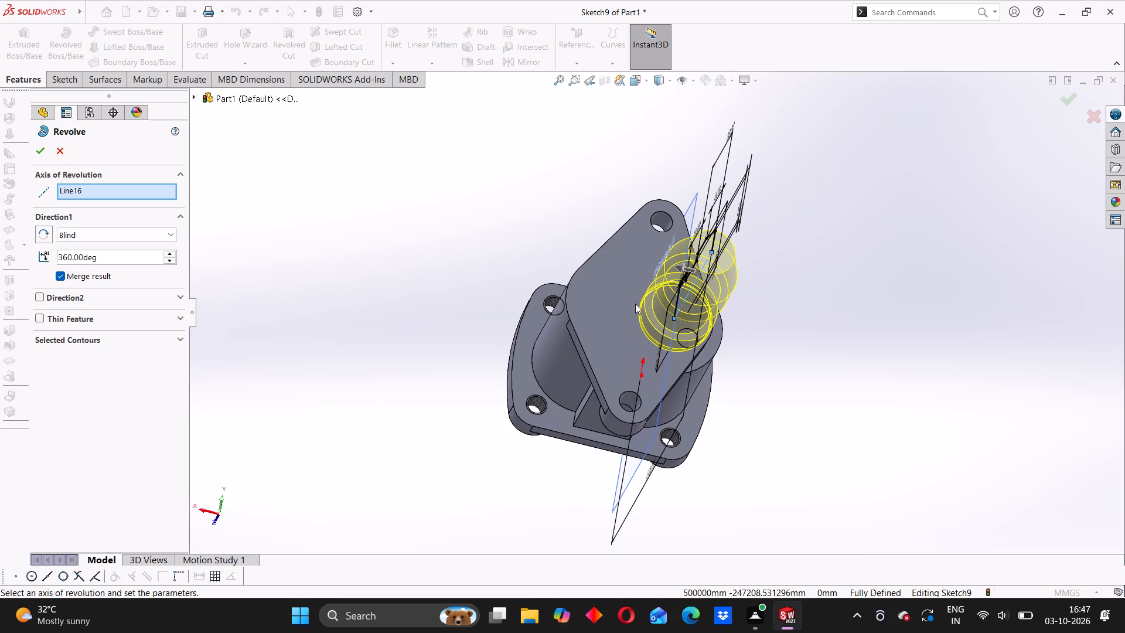
pyautogui.moveTo(872, 484); pyautogui.dragTo(745, 408, button='middle')
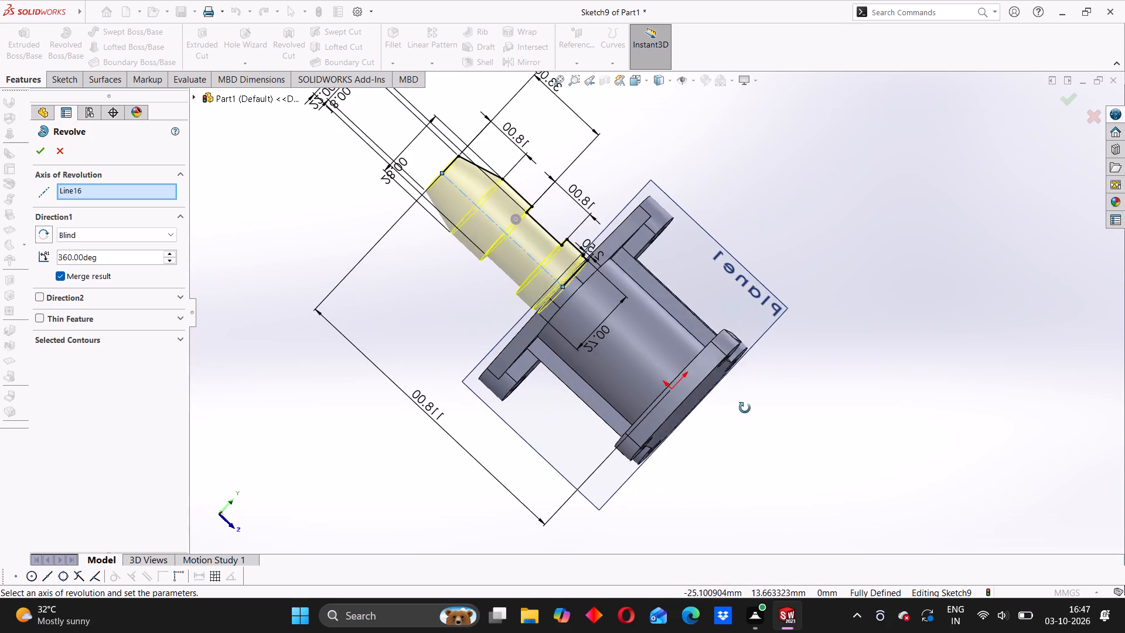
pyautogui.moveTo(745, 408); pyautogui.dragTo(816, 451, button='middle')
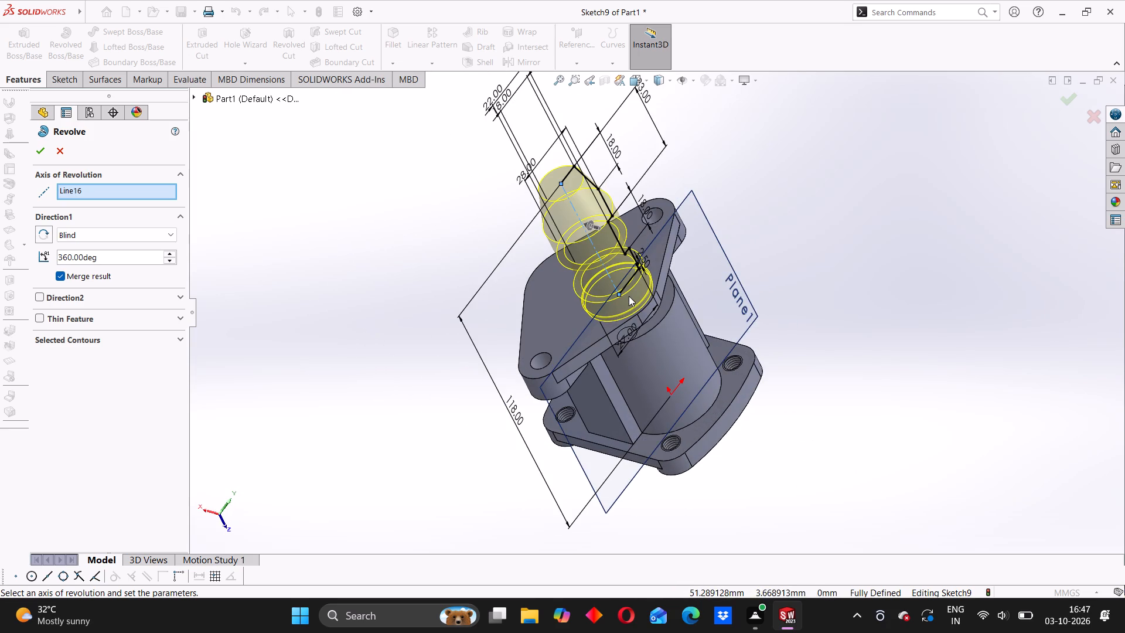
pyautogui.scroll(-3, 629, 296)
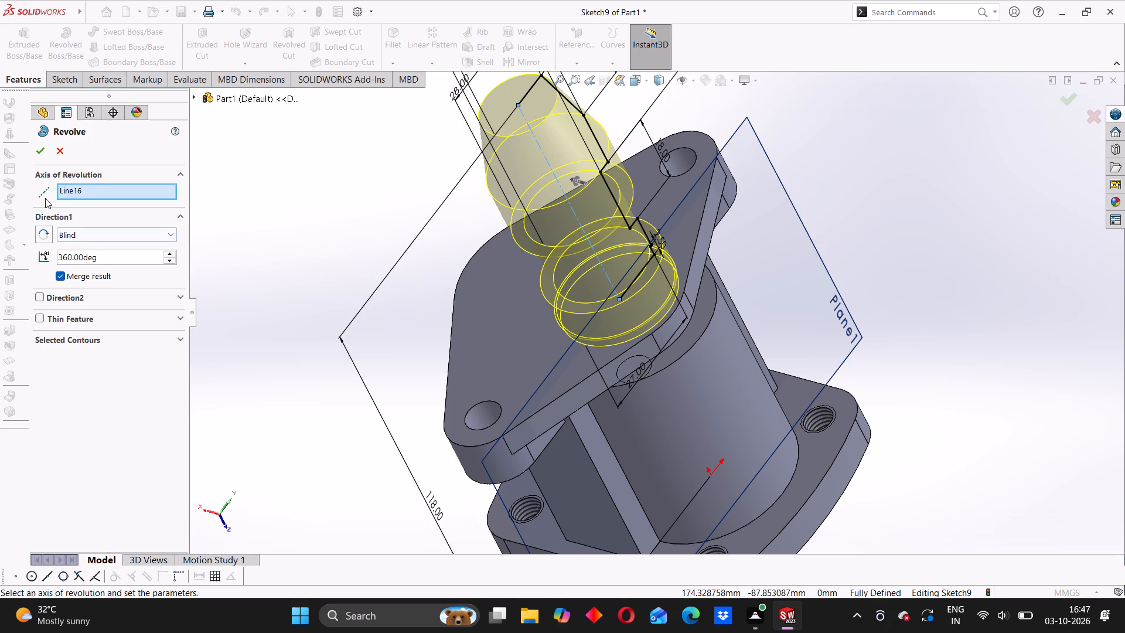
pyautogui.click(45, 152)
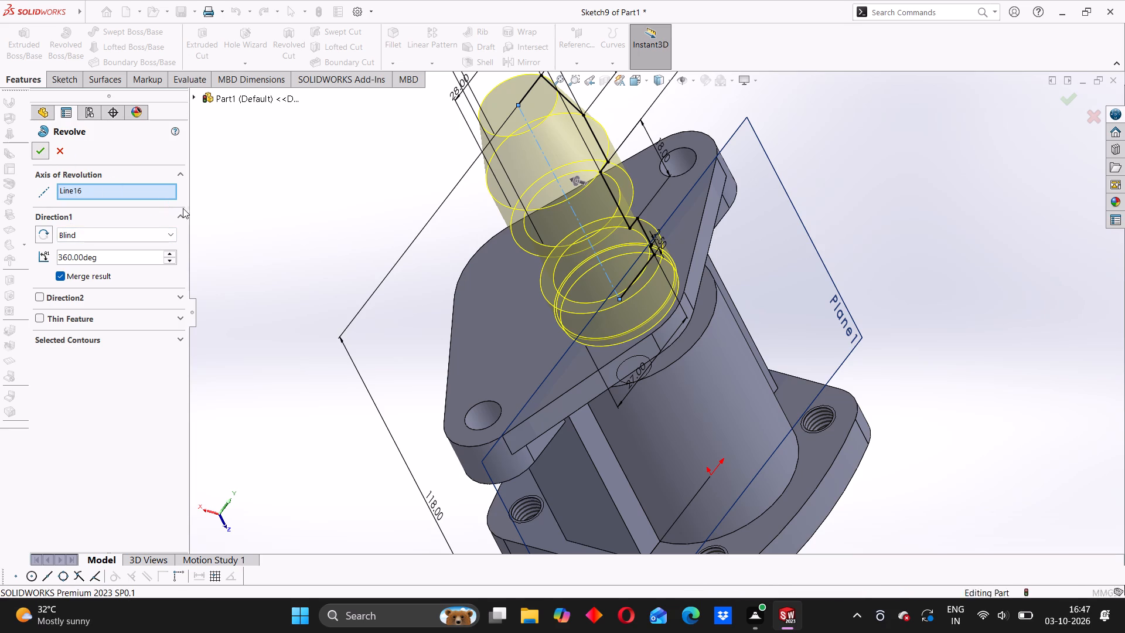
# Examine the revolved shaft and its junction with the large flange face from several sides.
pyautogui.moveTo(537, 304); pyautogui.dragTo(599, 324, button='middle')
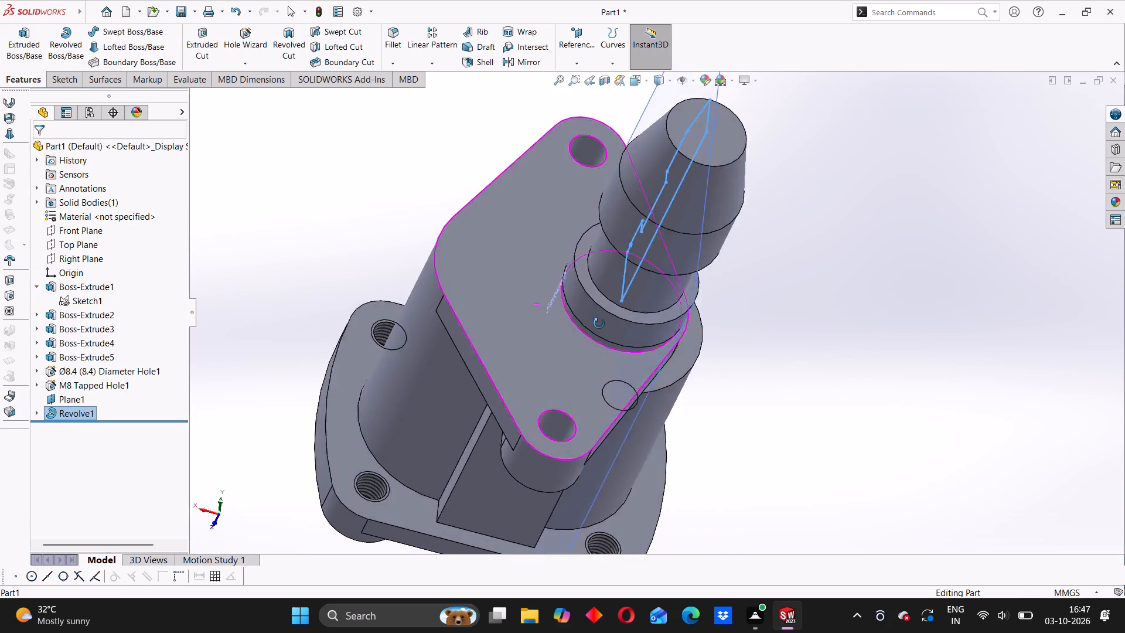
pyautogui.moveTo(599, 324); pyautogui.dragTo(663, 329, button='middle')
pyautogui.click(895, 212)
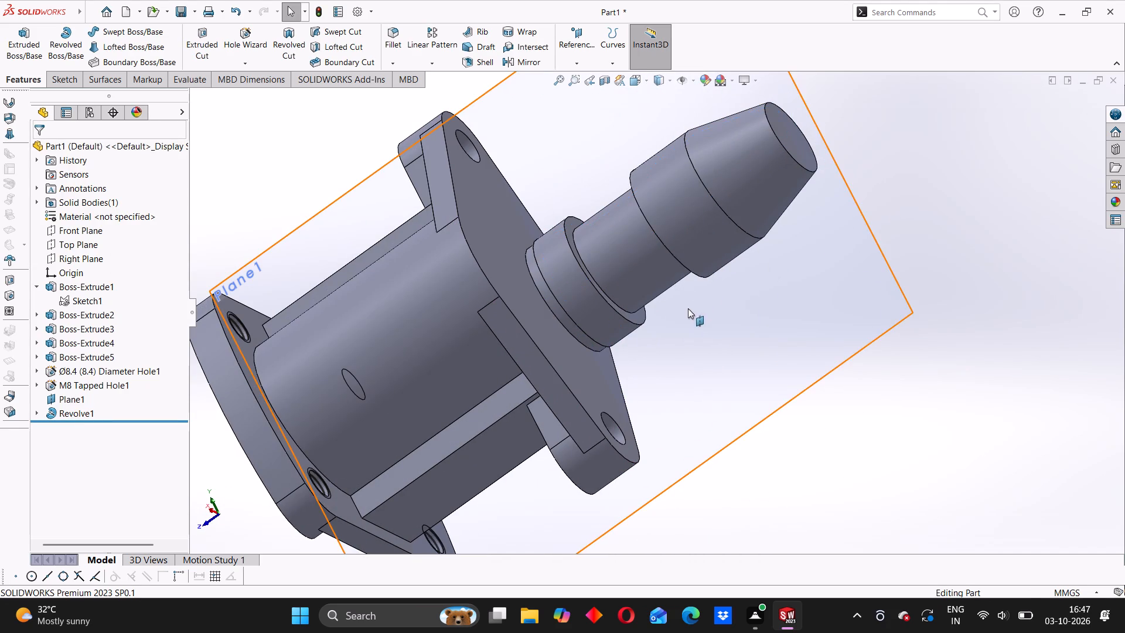
pyautogui.scroll(3, 688, 308)
pyautogui.moveTo(683, 391); pyautogui.dragTo(517, 277, button='middle')
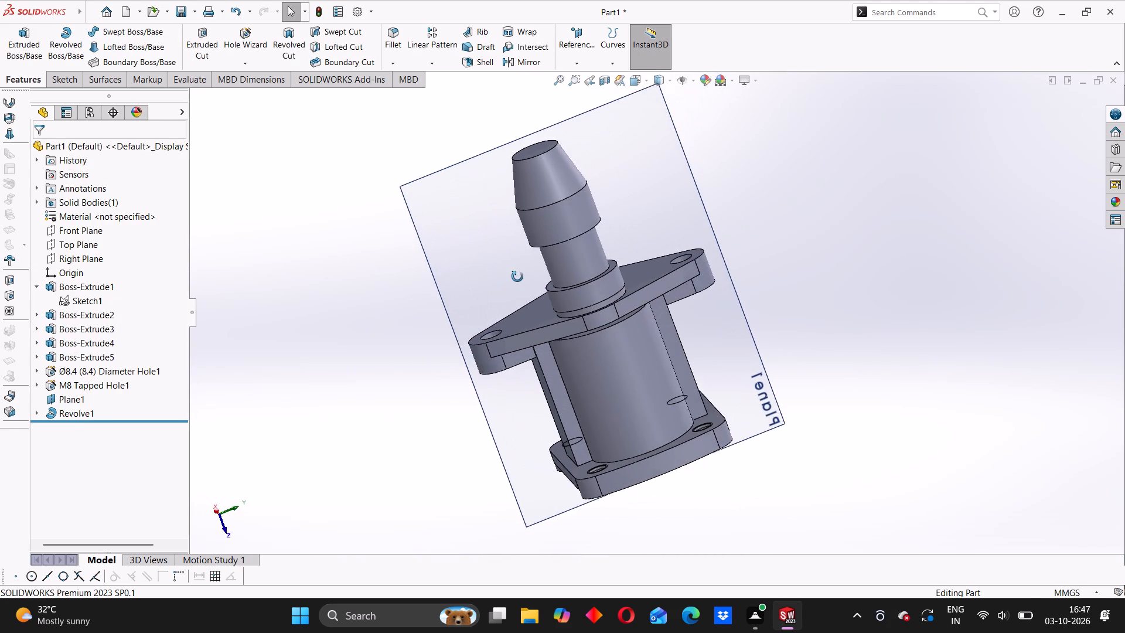
pyautogui.moveTo(517, 277); pyautogui.dragTo(726, 361, button='middle')
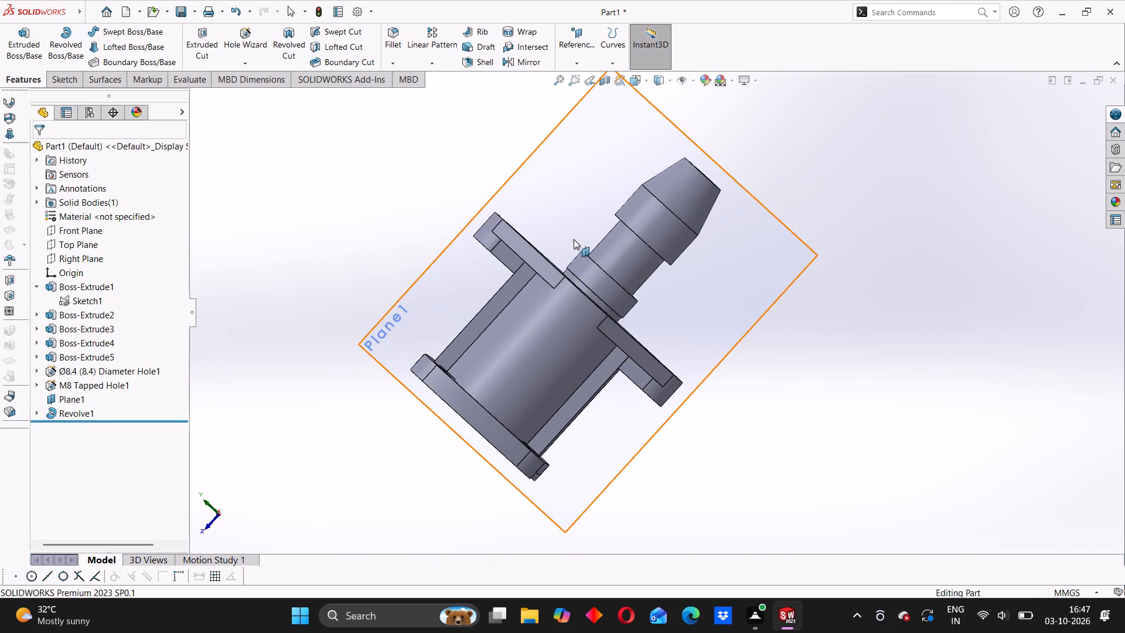
pyautogui.scroll(-3, 574, 239)
pyautogui.scroll(5, 596, 274)
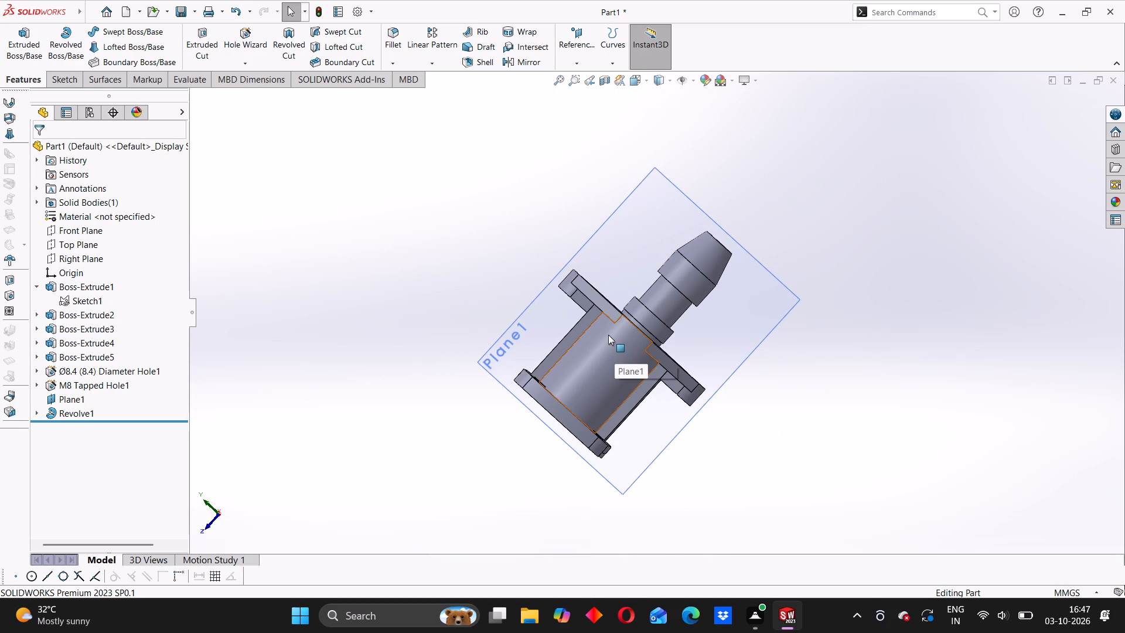
pyautogui.scroll(-4, 587, 300)
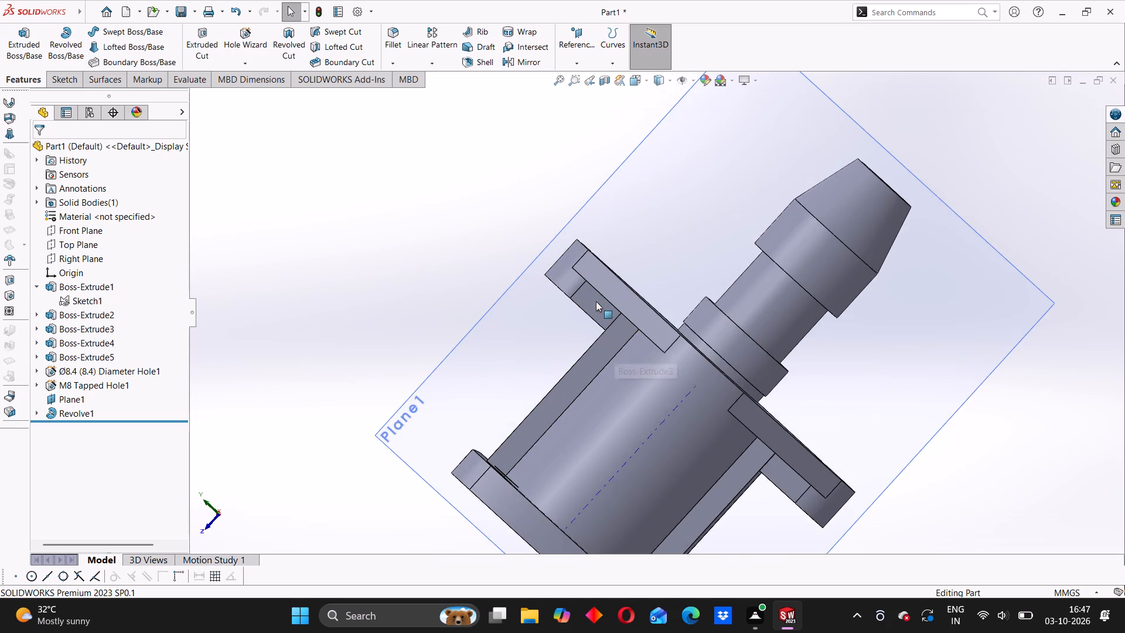
pyautogui.moveTo(706, 377); pyautogui.dragTo(607, 339, button='middle')
pyautogui.scroll(6, 821, 396)
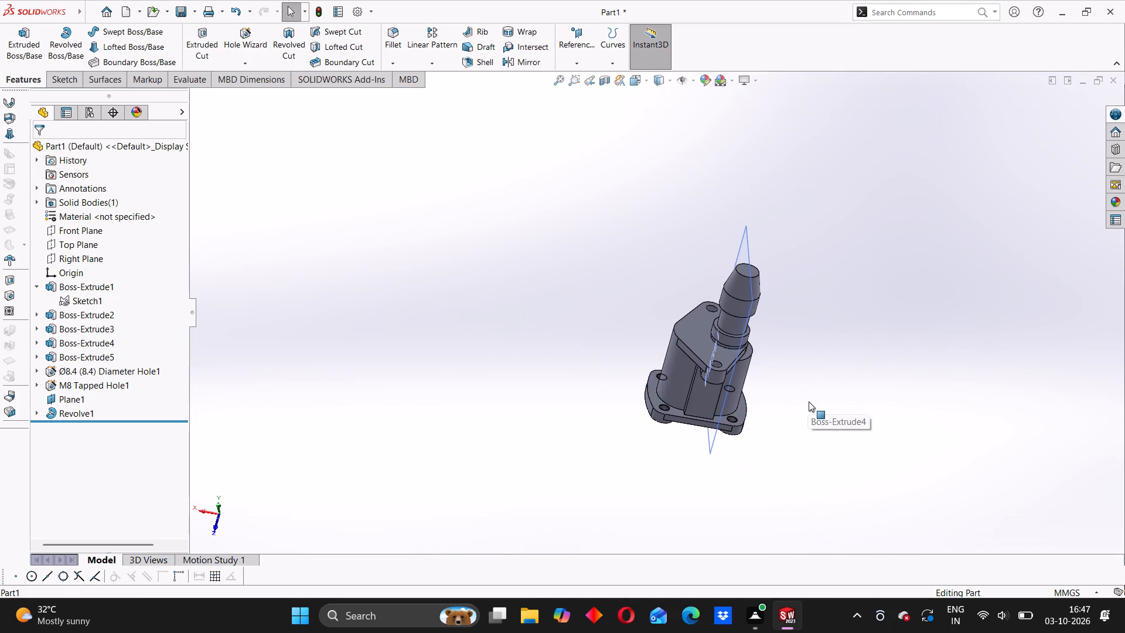
pyautogui.moveTo(807, 401); pyautogui.dragTo(753, 442, button='middle')
pyautogui.scroll(-6, 711, 359)
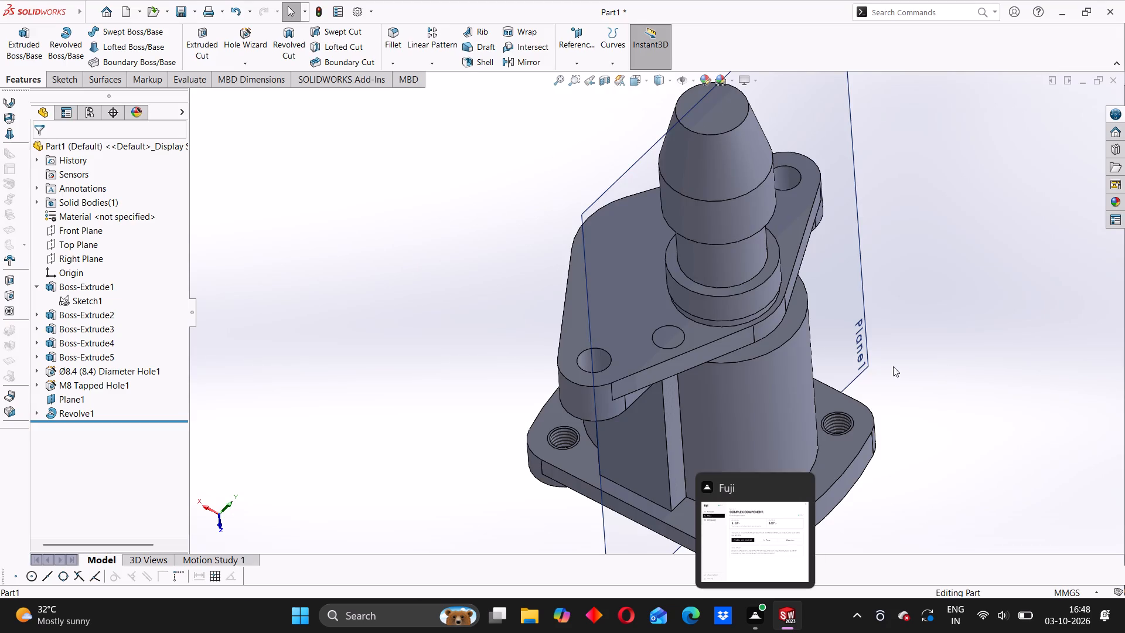
# Examine the whole component from all sides, including the shaft, both flanges and the underside of the base flange.
pyautogui.scroll(-3, 811, 344)
pyautogui.scroll(7, 811, 346)
pyautogui.moveTo(612, 305); pyautogui.dragTo(642, 309, button='middle')
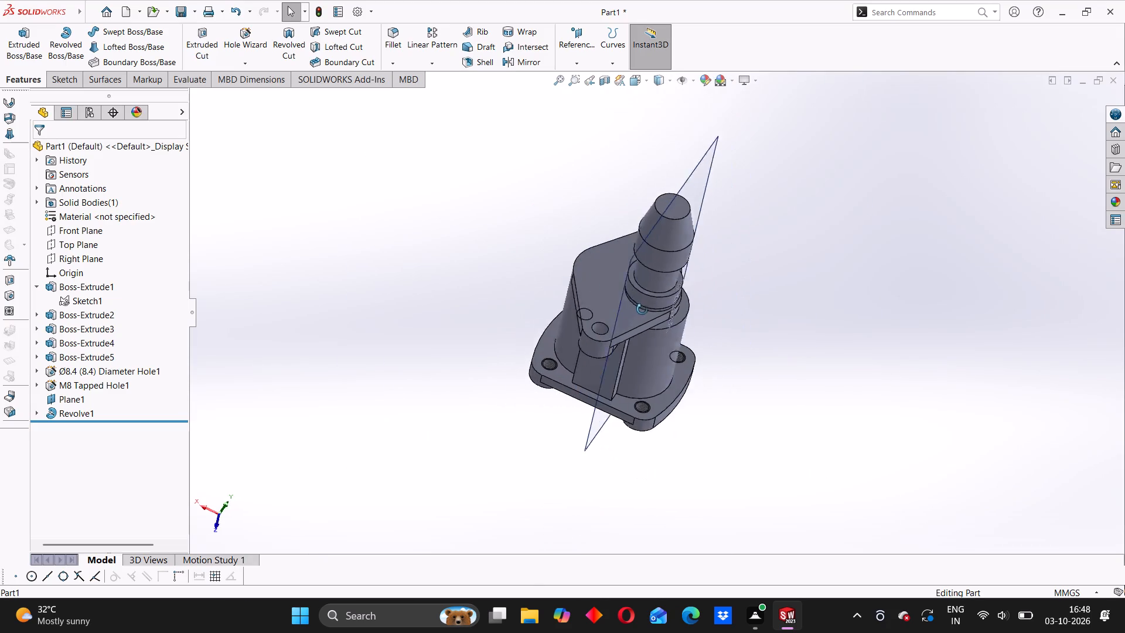
pyautogui.moveTo(642, 309); pyautogui.dragTo(712, 326, button='middle')
pyautogui.moveTo(512, 290); pyautogui.dragTo(551, 293, button='middle')
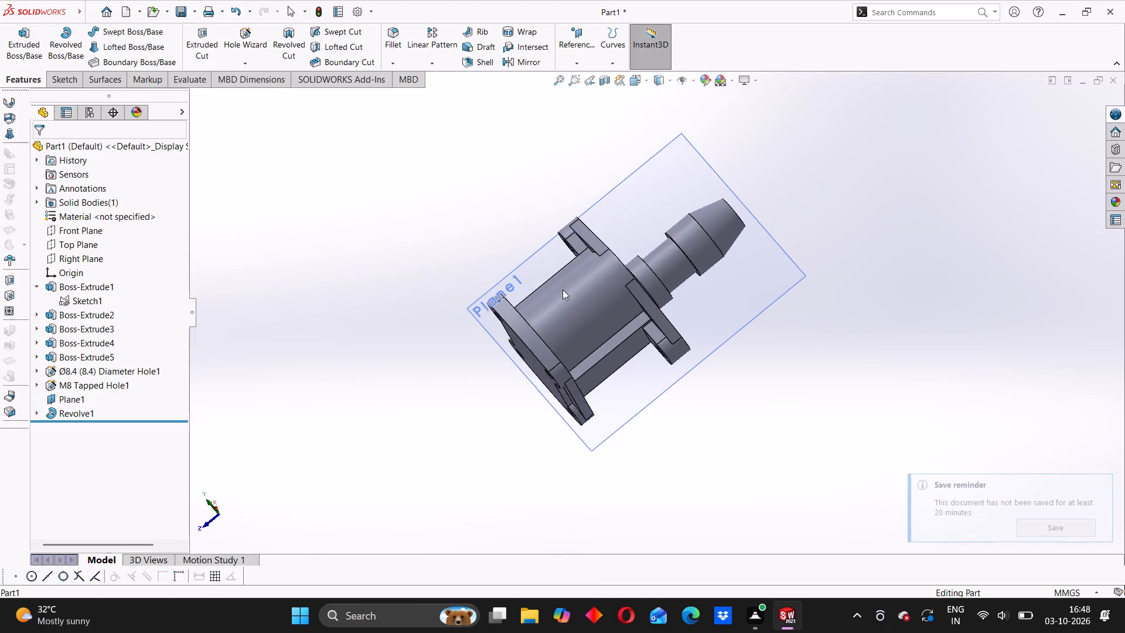
pyautogui.scroll(-2, 562, 290)
pyautogui.scroll(1, 591, 319)
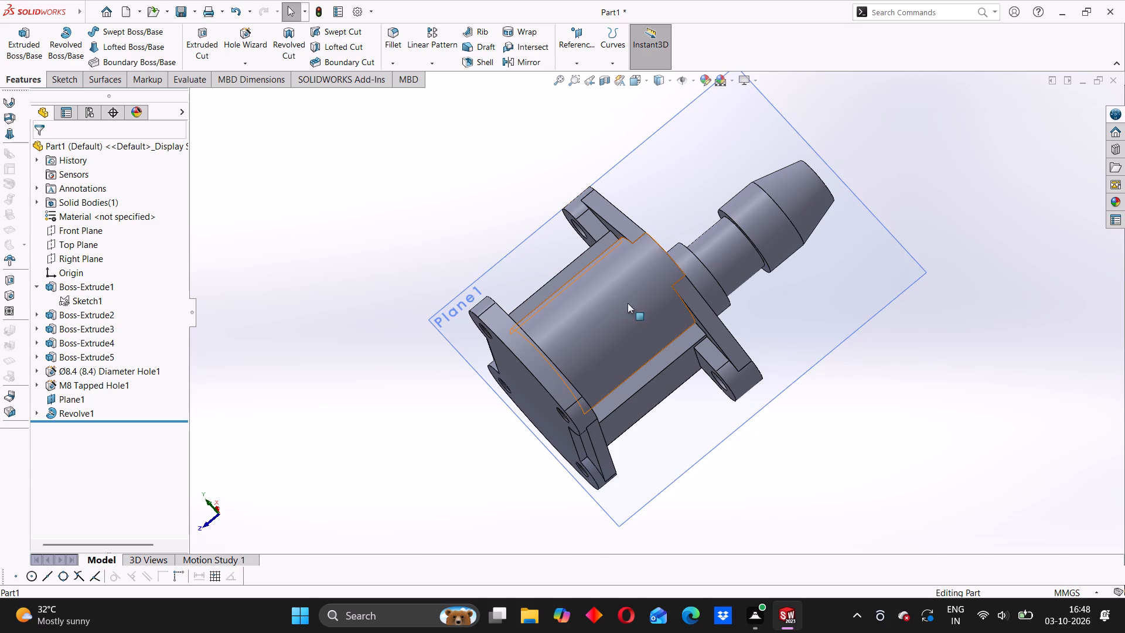
pyautogui.scroll(-2, 644, 304)
pyautogui.scroll(3, 729, 353)
pyautogui.moveTo(794, 372); pyautogui.dragTo(691, 352, button='middle')
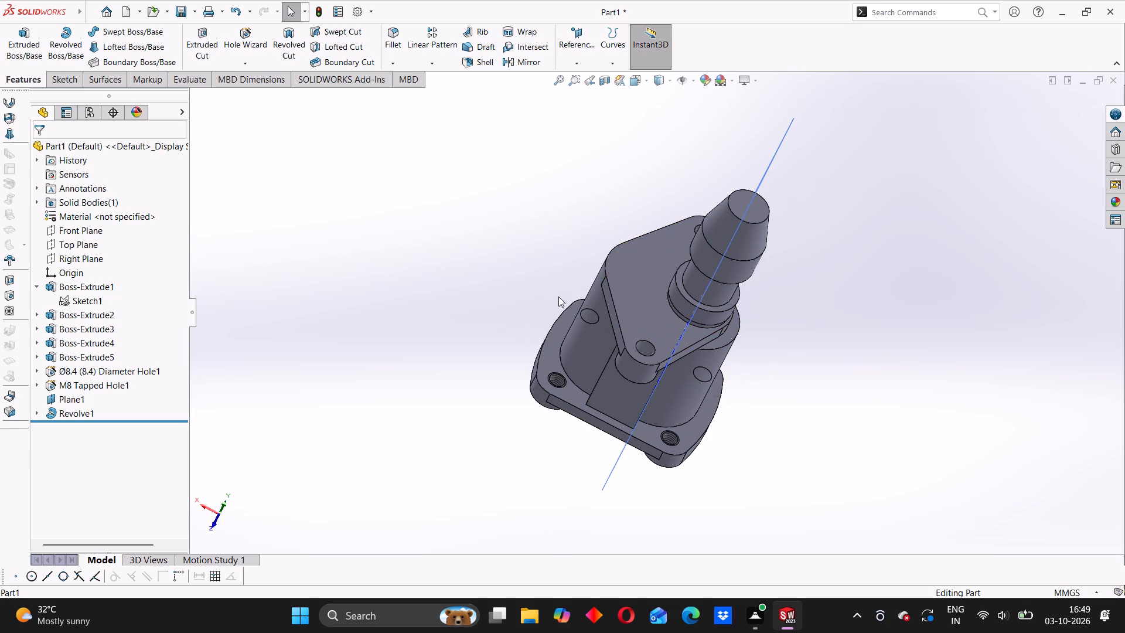
pyautogui.scroll(-1, 559, 298)
pyautogui.moveTo(656, 419); pyautogui.dragTo(428, 463, button='middle')
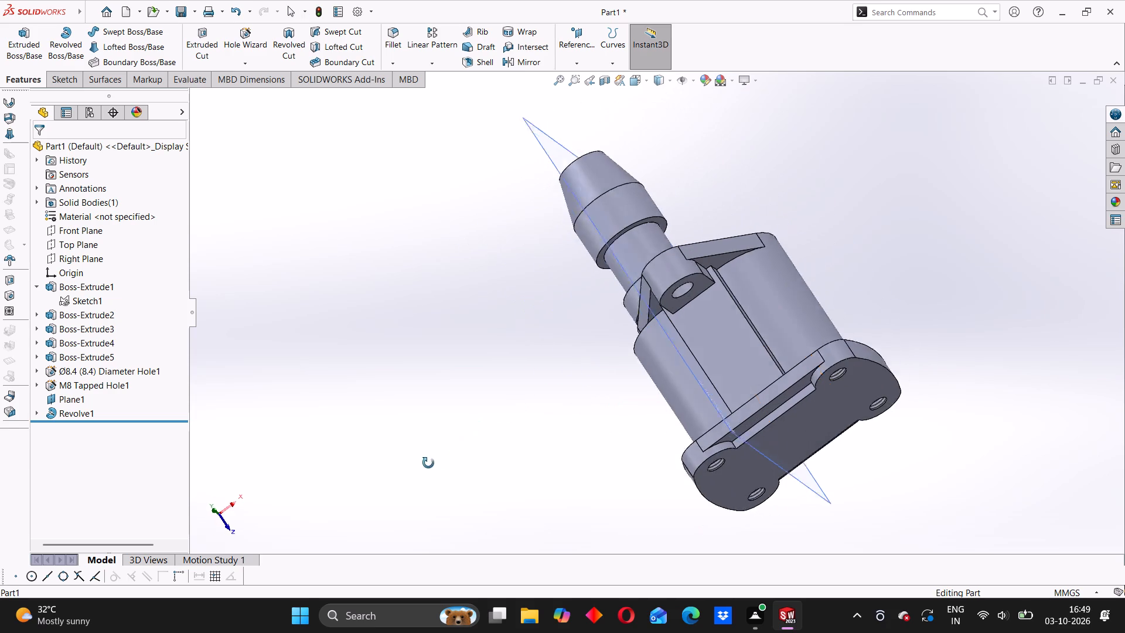
pyautogui.moveTo(428, 463); pyautogui.dragTo(427, 464, button='middle')
pyautogui.scroll(-1, 664, 289)
pyautogui.moveTo(663, 305); pyautogui.dragTo(633, 427, button='middle')
pyautogui.scroll(3, 674, 311)
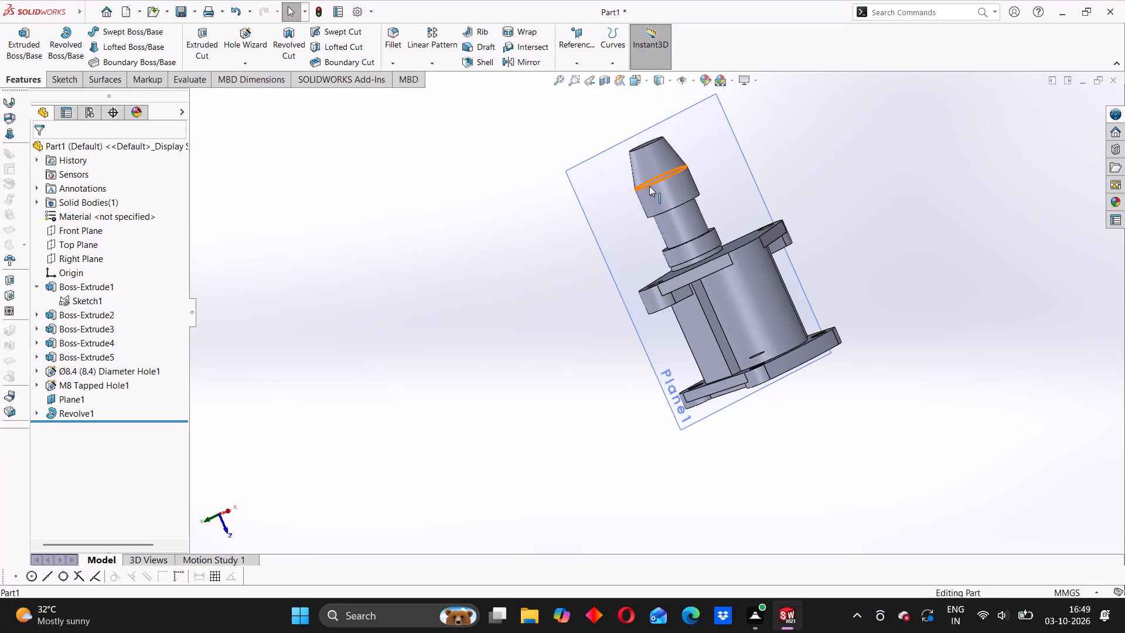
pyautogui.scroll(-1, 649, 186)
pyautogui.moveTo(594, 288); pyautogui.dragTo(657, 338, button='middle')
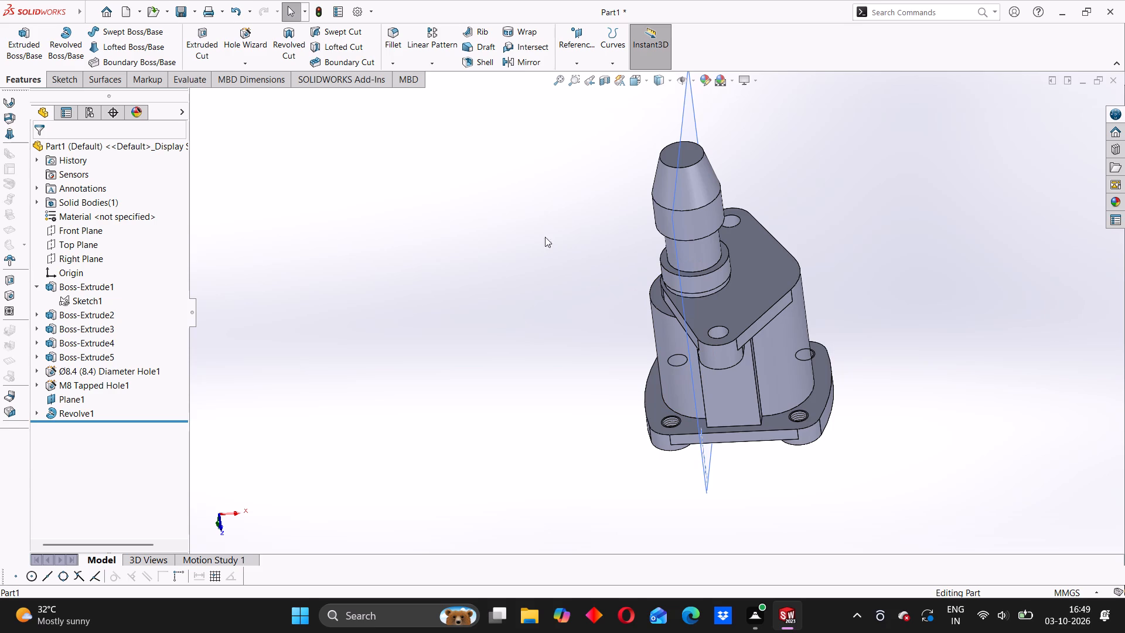
pyautogui.moveTo(545, 341); pyautogui.dragTo(728, 251, button='middle')
pyautogui.moveTo(735, 246); pyautogui.dragTo(742, 241, button='middle')
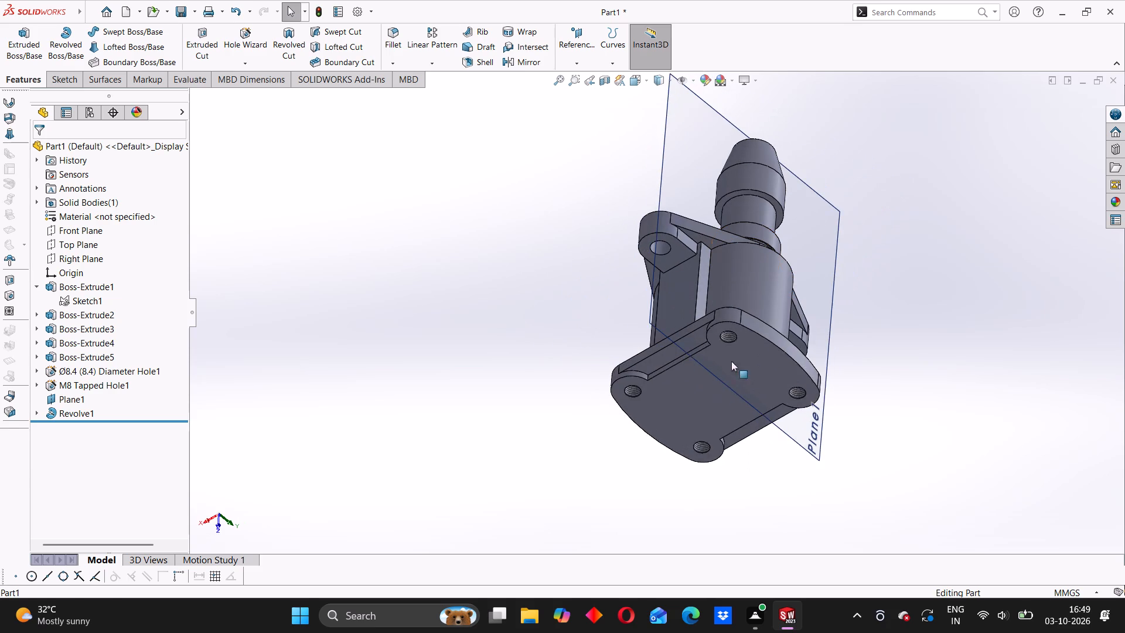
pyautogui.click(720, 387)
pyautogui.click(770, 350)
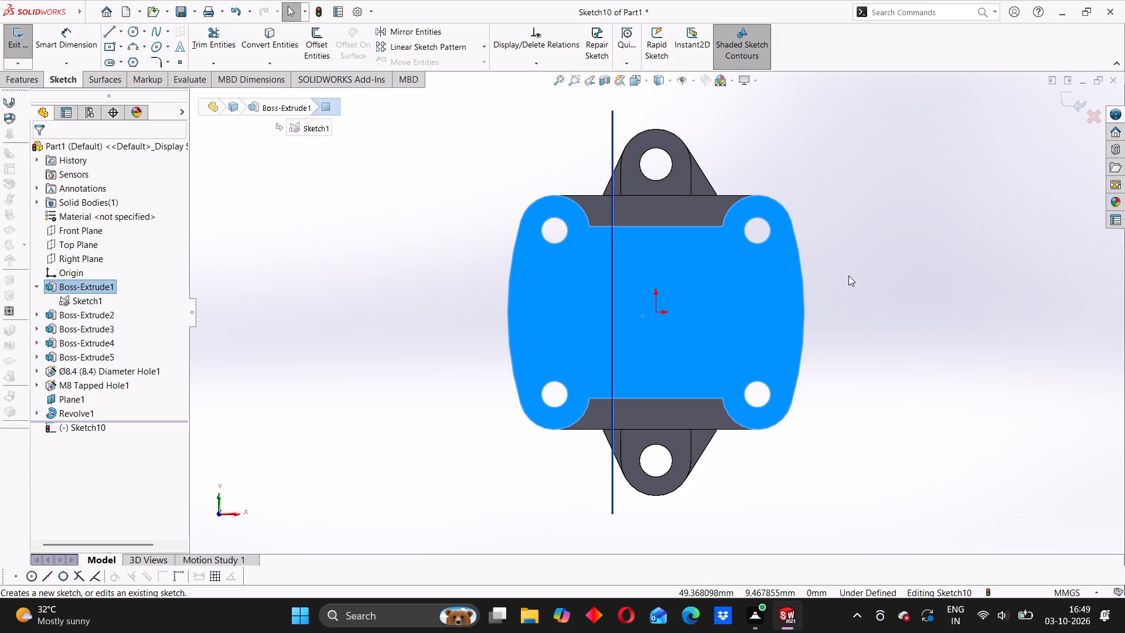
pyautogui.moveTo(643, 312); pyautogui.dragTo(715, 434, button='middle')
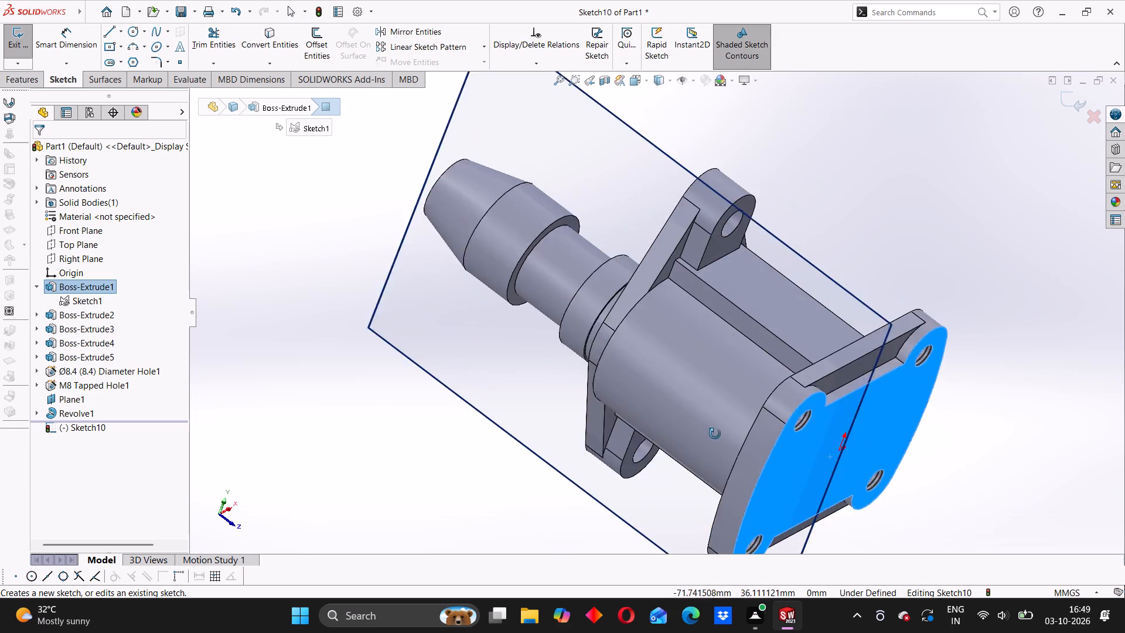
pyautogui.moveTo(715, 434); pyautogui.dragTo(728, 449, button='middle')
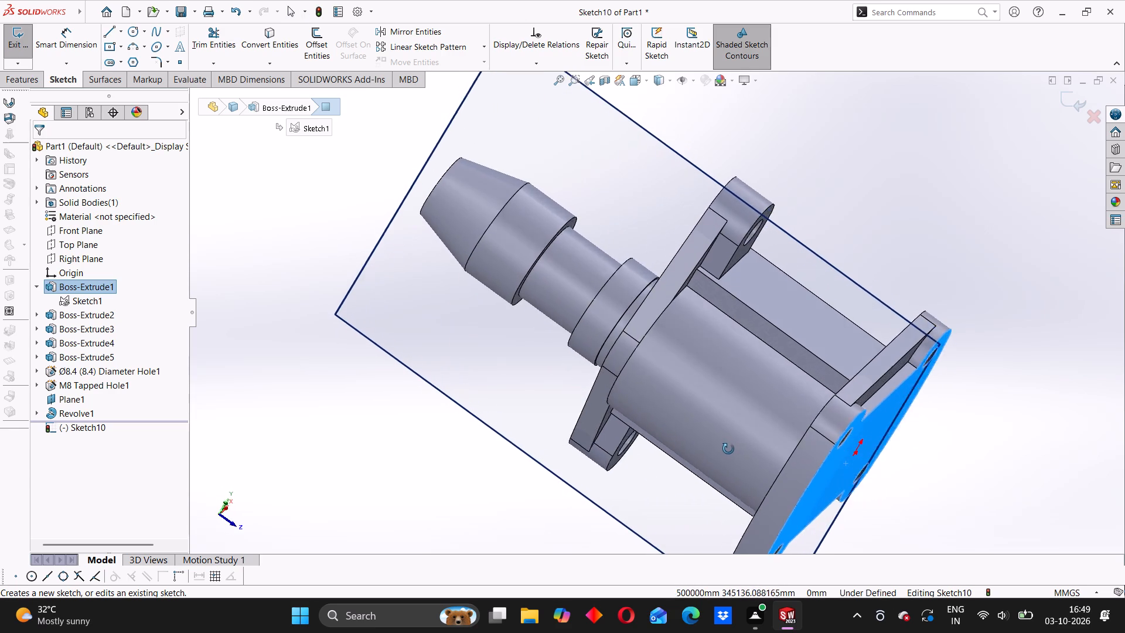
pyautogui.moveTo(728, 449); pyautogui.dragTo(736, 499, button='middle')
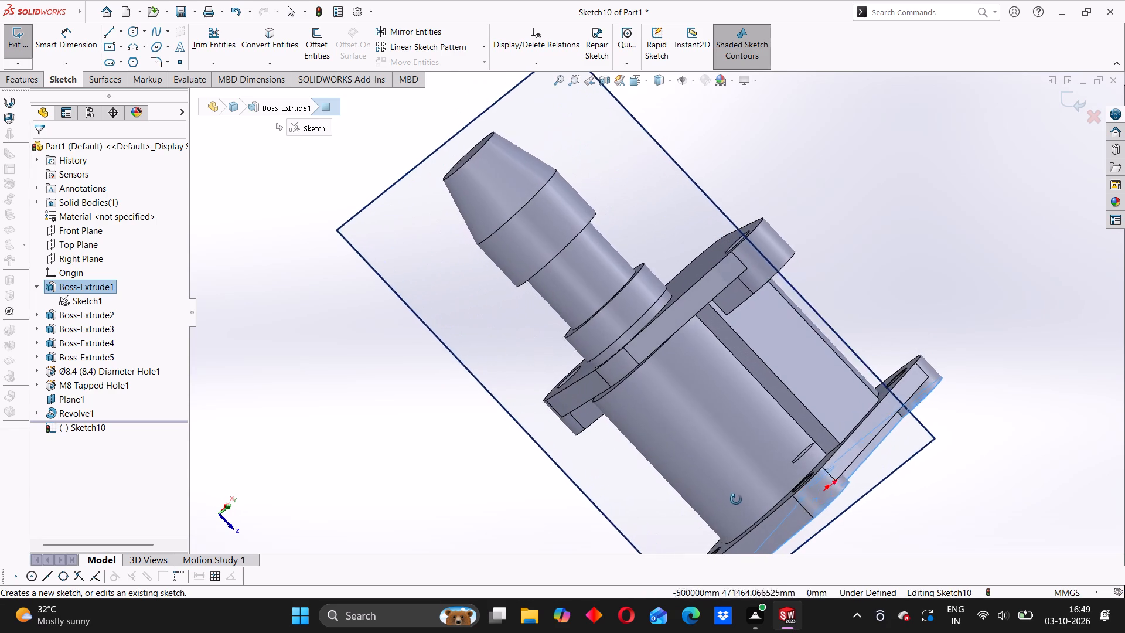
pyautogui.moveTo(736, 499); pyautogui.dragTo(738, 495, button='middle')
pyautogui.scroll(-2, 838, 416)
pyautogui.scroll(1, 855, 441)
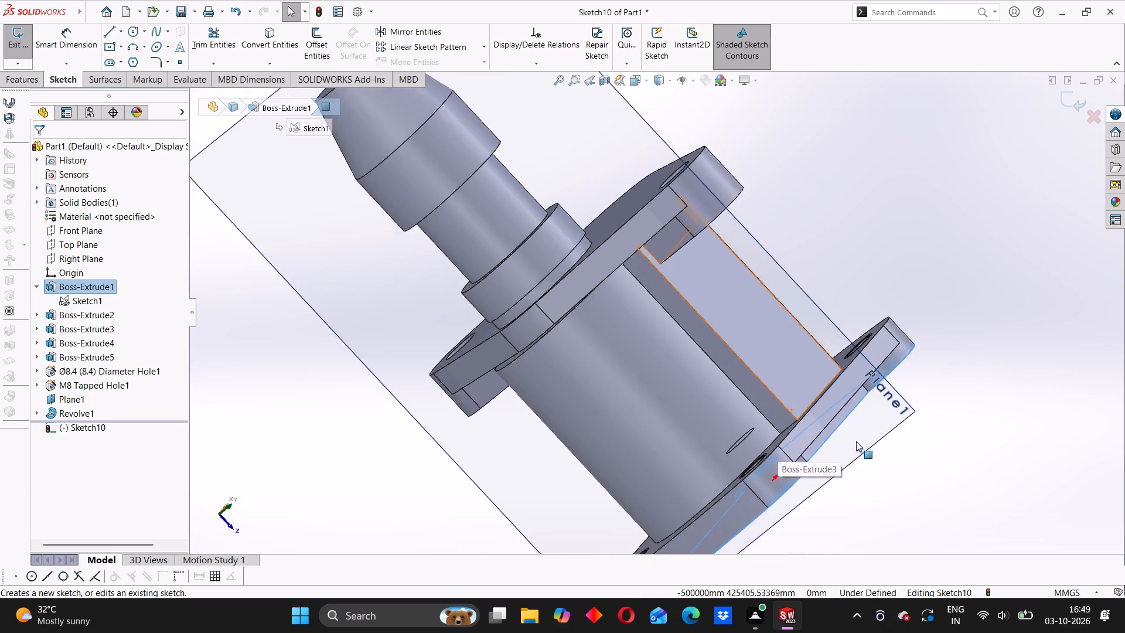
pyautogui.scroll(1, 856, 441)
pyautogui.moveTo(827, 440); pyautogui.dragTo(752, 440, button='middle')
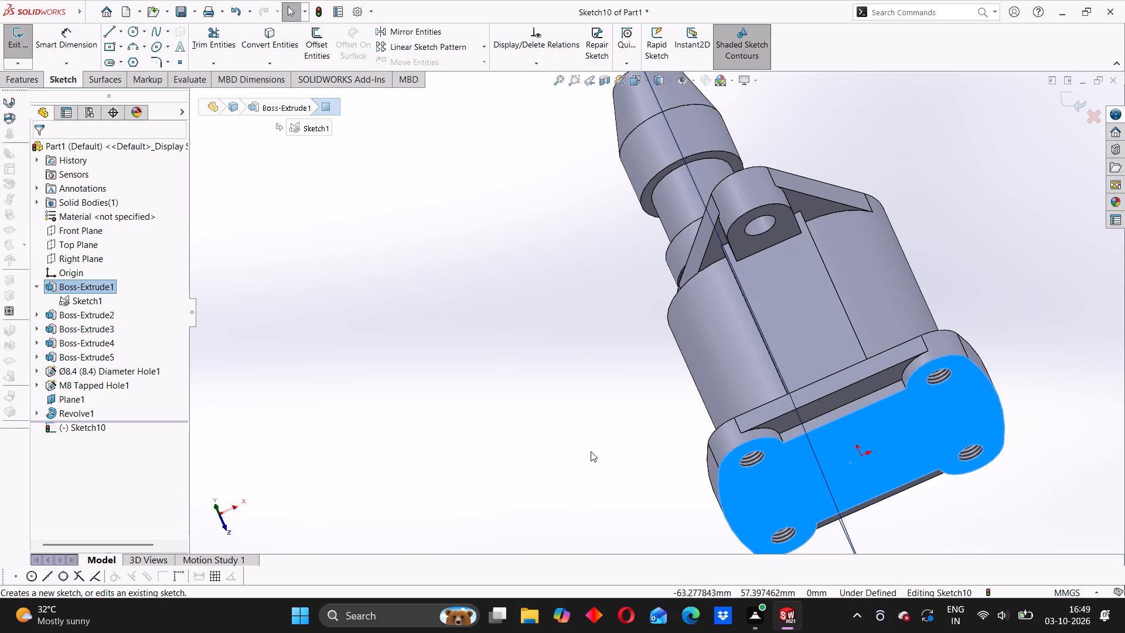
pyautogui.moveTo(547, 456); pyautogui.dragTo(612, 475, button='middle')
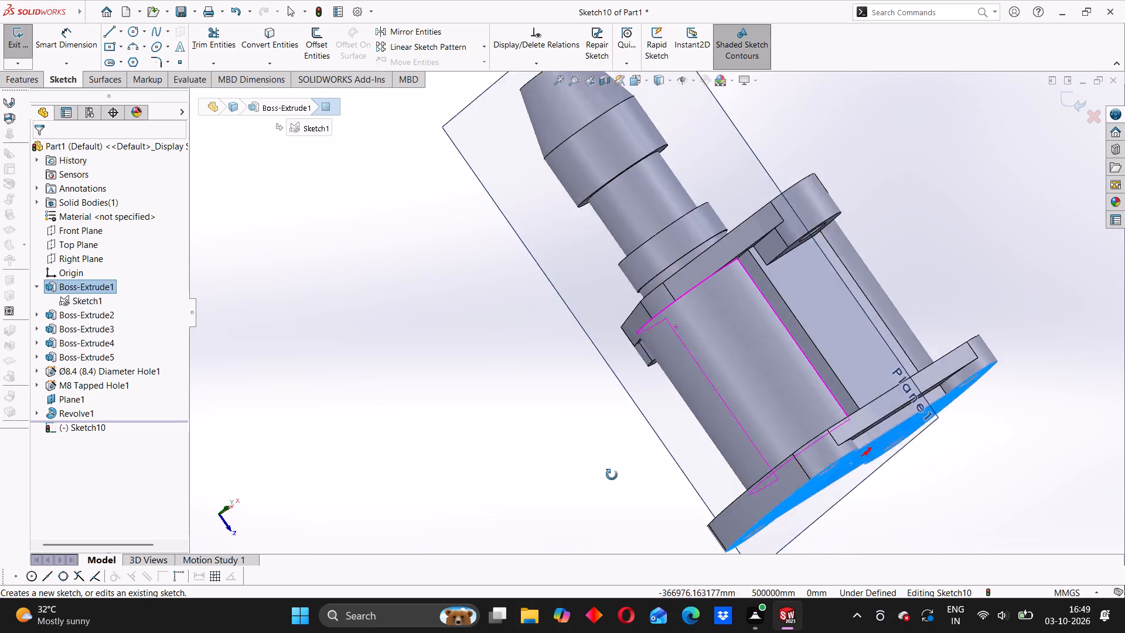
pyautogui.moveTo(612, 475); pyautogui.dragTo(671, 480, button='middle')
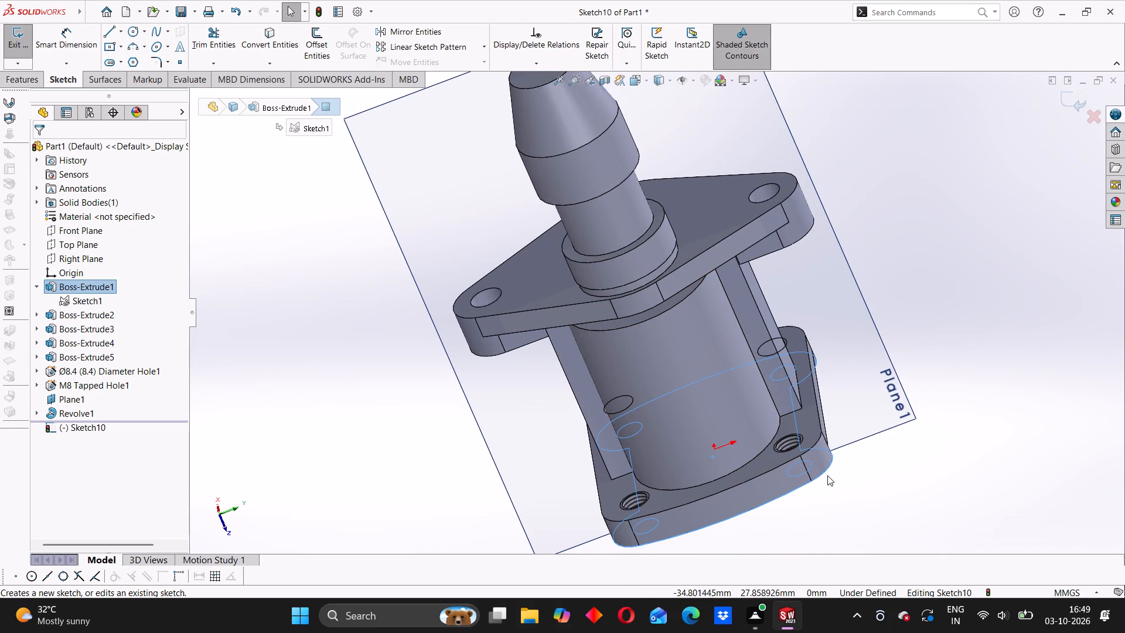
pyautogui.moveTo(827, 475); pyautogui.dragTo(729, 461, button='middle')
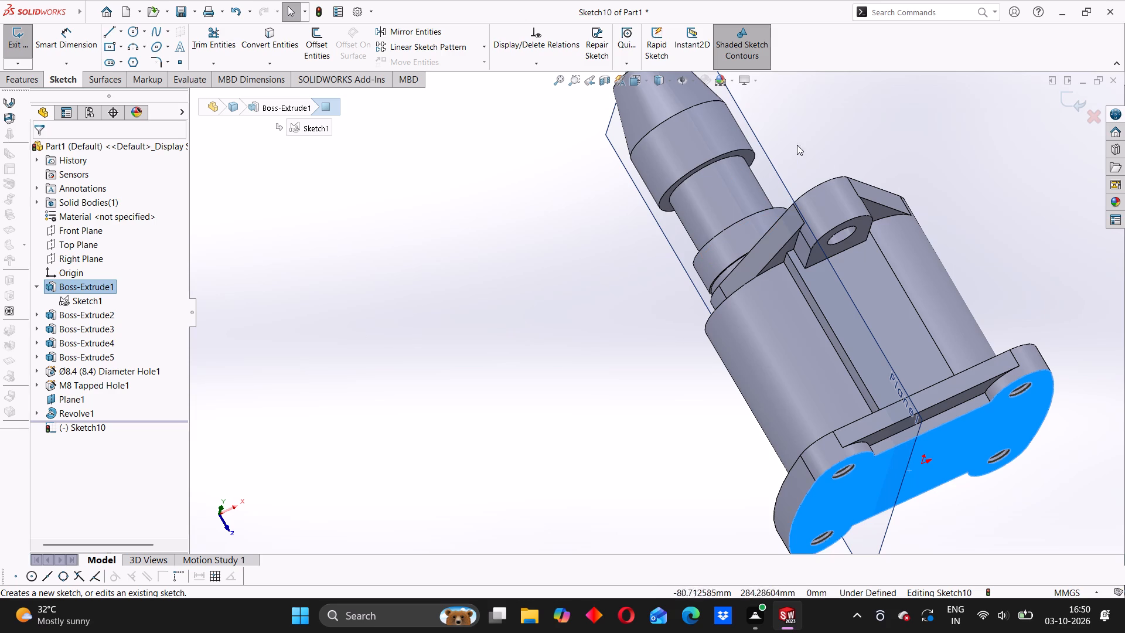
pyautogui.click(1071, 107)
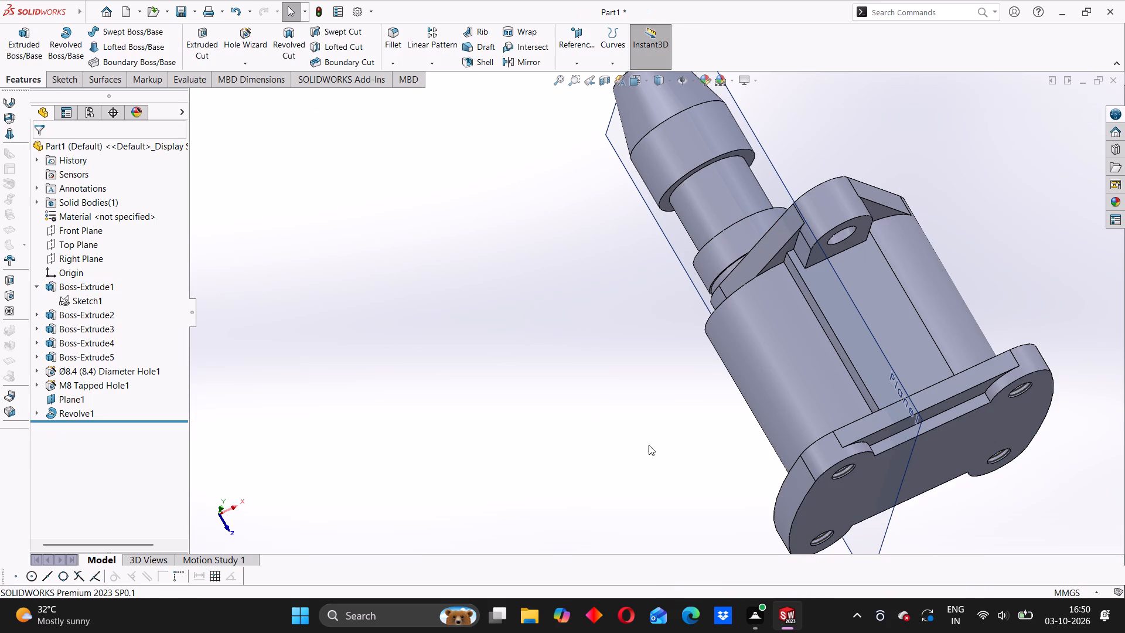
# Open Boss-Extrude2, the two side strips between the base flange's corner lobes, for editing.
pyautogui.moveTo(649, 444); pyautogui.dragTo(662, 457, button='middle')
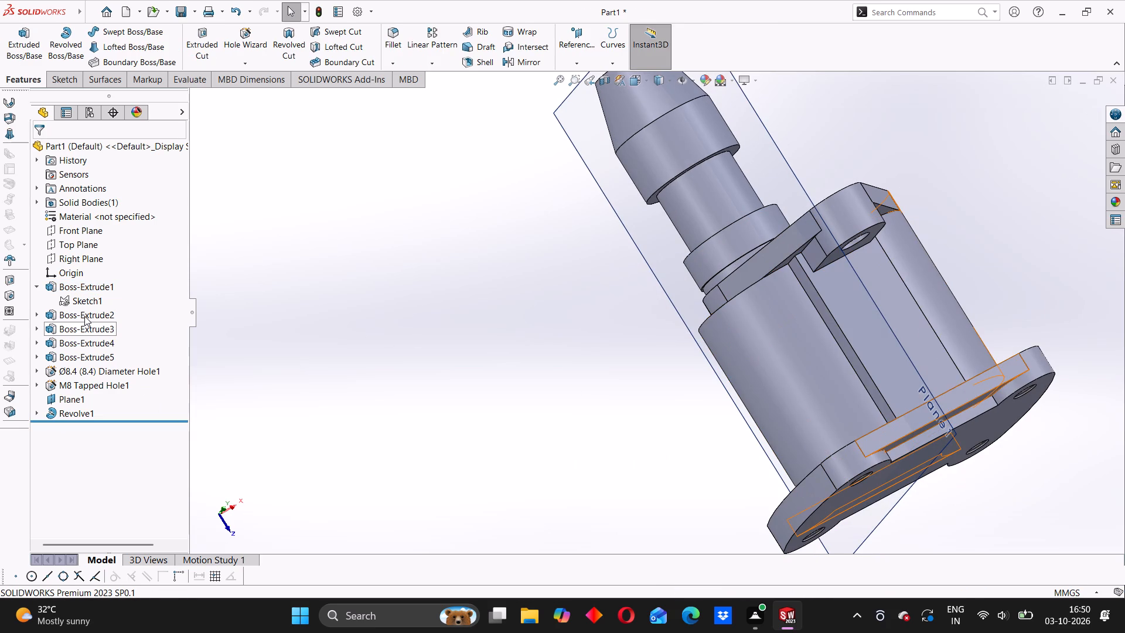
pyautogui.click(84, 316)
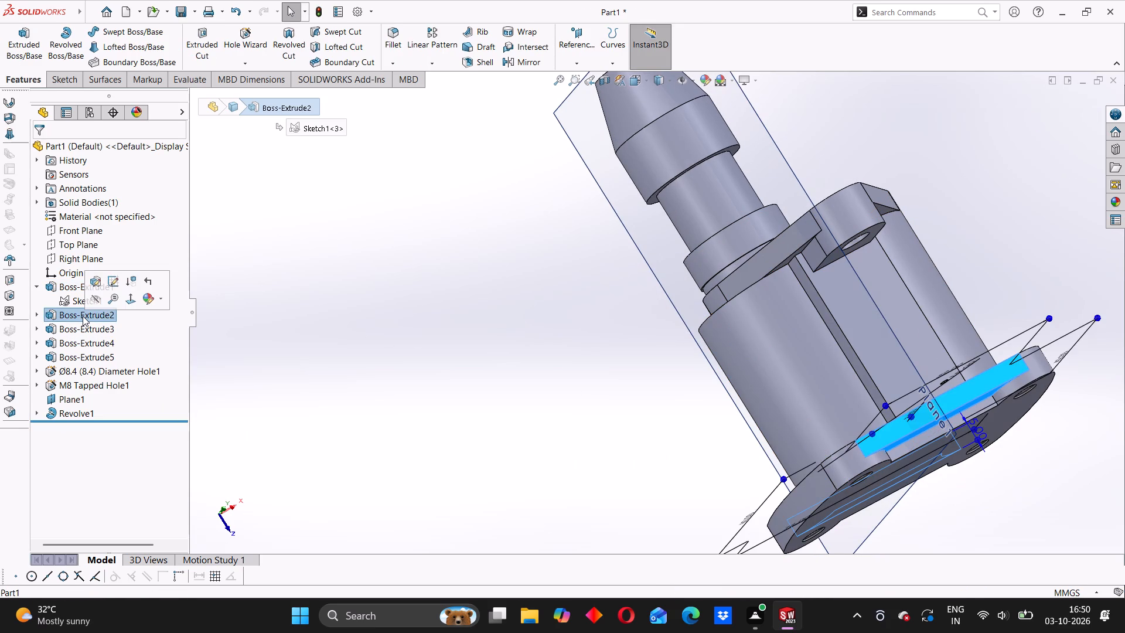
pyautogui.click(94, 282)
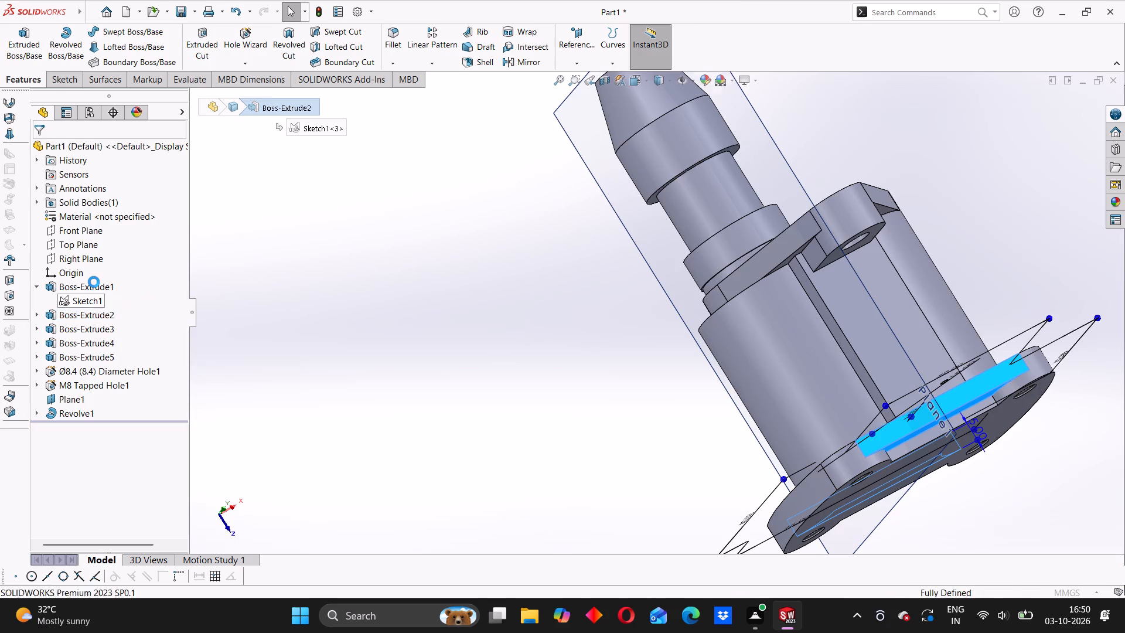
pyautogui.moveTo(647, 410); pyautogui.dragTo(651, 418, button='middle')
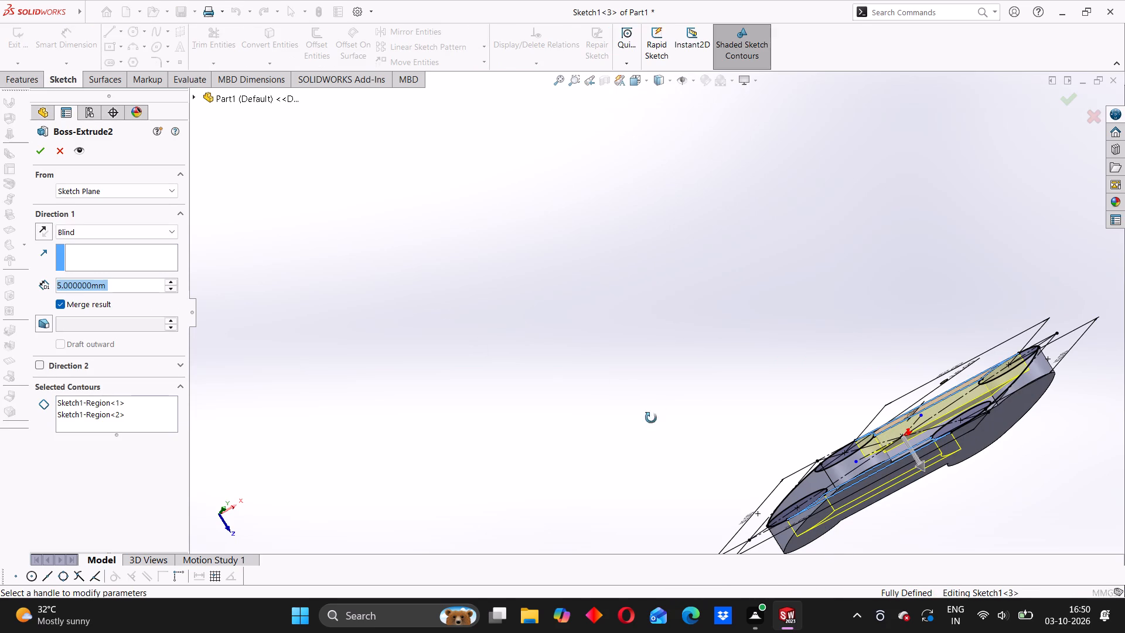
pyautogui.moveTo(651, 418); pyautogui.dragTo(714, 462, button='middle')
pyautogui.scroll(1, 756, 464)
pyautogui.moveTo(802, 479); pyautogui.dragTo(803, 477, button='middle')
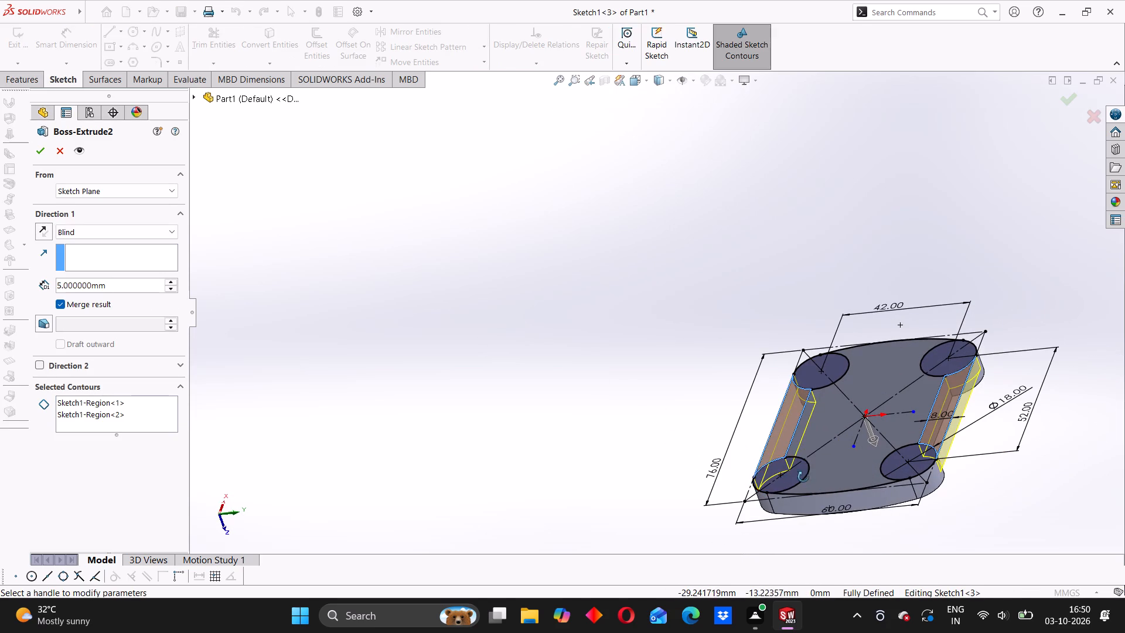
pyautogui.moveTo(803, 477); pyautogui.dragTo(699, 404, button='middle')
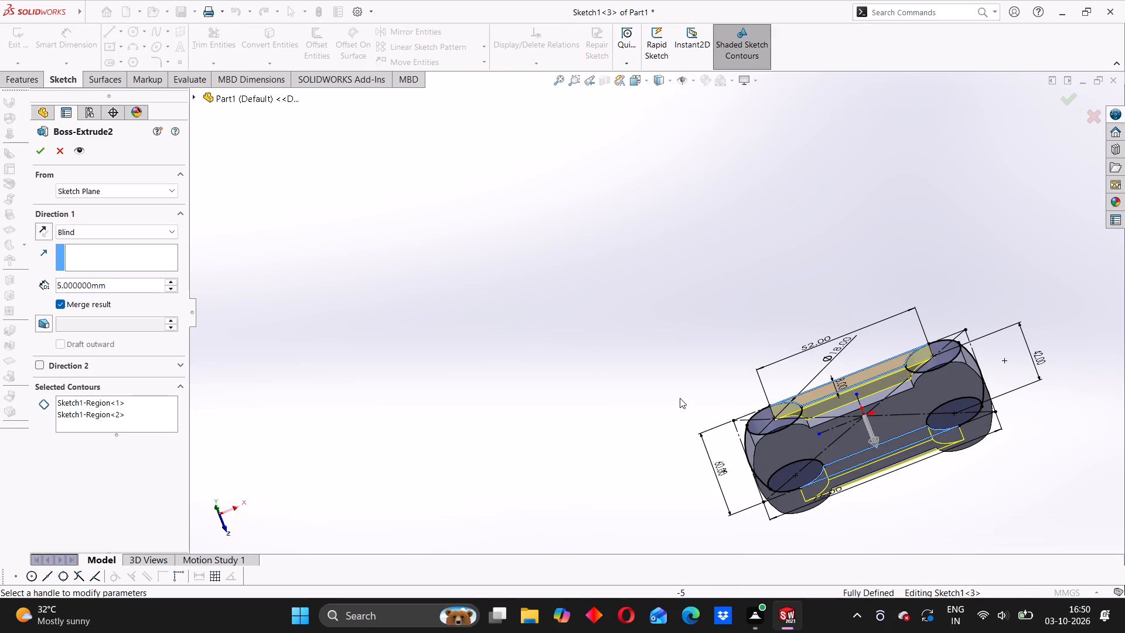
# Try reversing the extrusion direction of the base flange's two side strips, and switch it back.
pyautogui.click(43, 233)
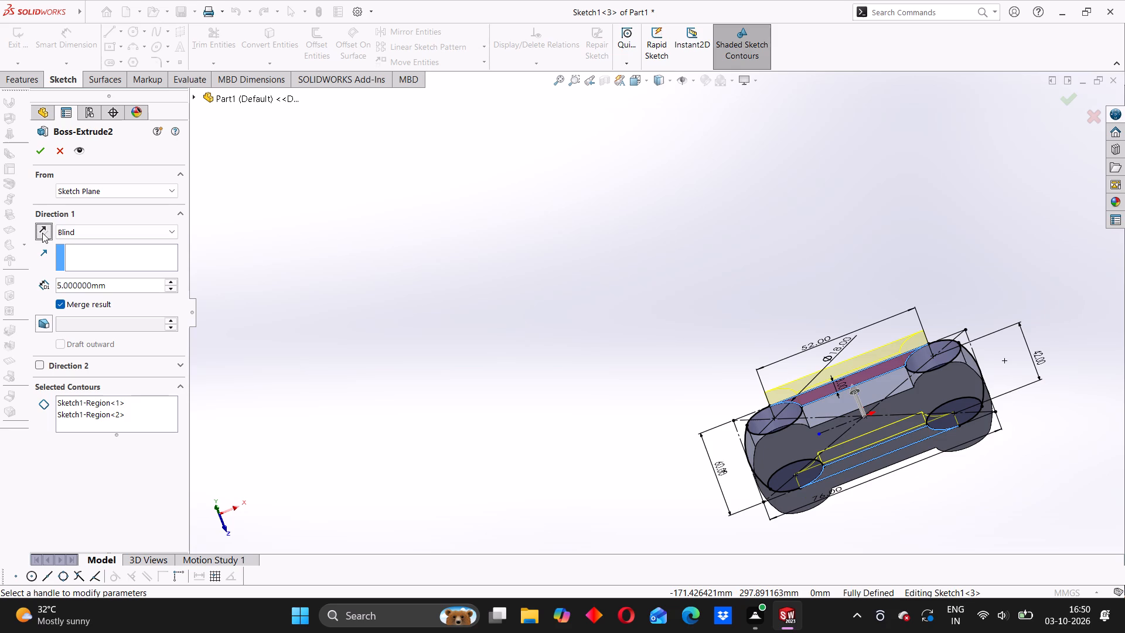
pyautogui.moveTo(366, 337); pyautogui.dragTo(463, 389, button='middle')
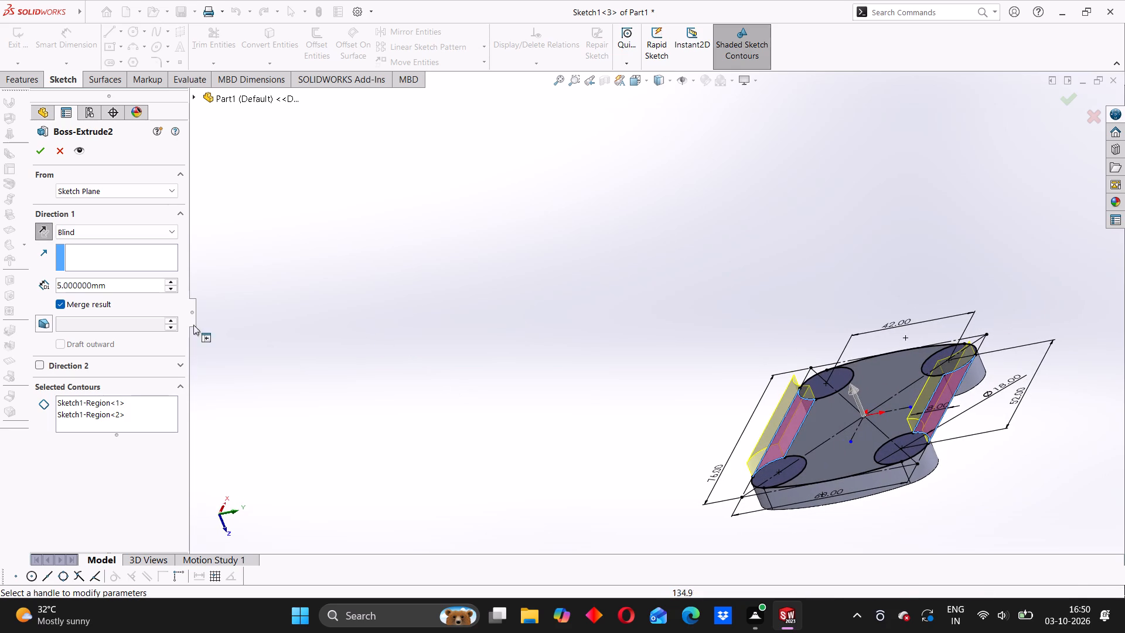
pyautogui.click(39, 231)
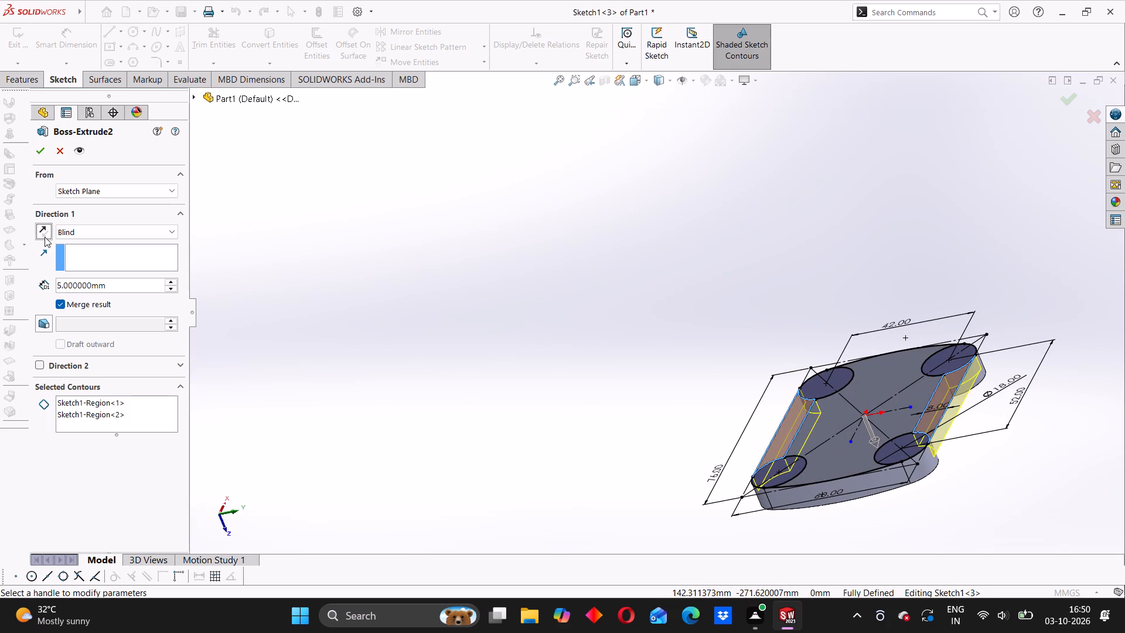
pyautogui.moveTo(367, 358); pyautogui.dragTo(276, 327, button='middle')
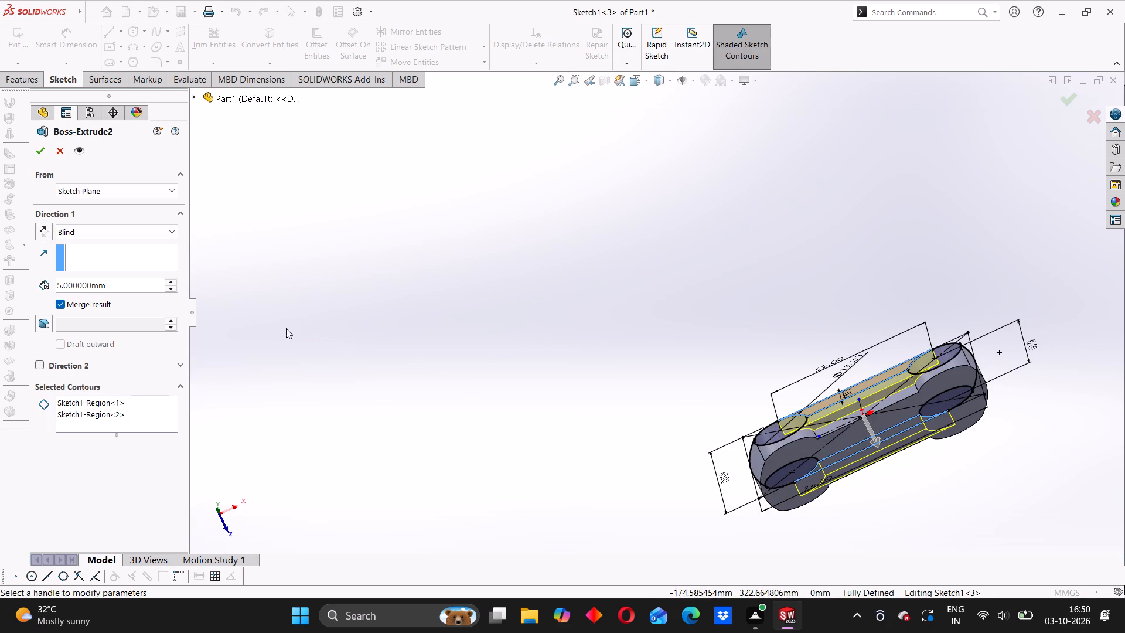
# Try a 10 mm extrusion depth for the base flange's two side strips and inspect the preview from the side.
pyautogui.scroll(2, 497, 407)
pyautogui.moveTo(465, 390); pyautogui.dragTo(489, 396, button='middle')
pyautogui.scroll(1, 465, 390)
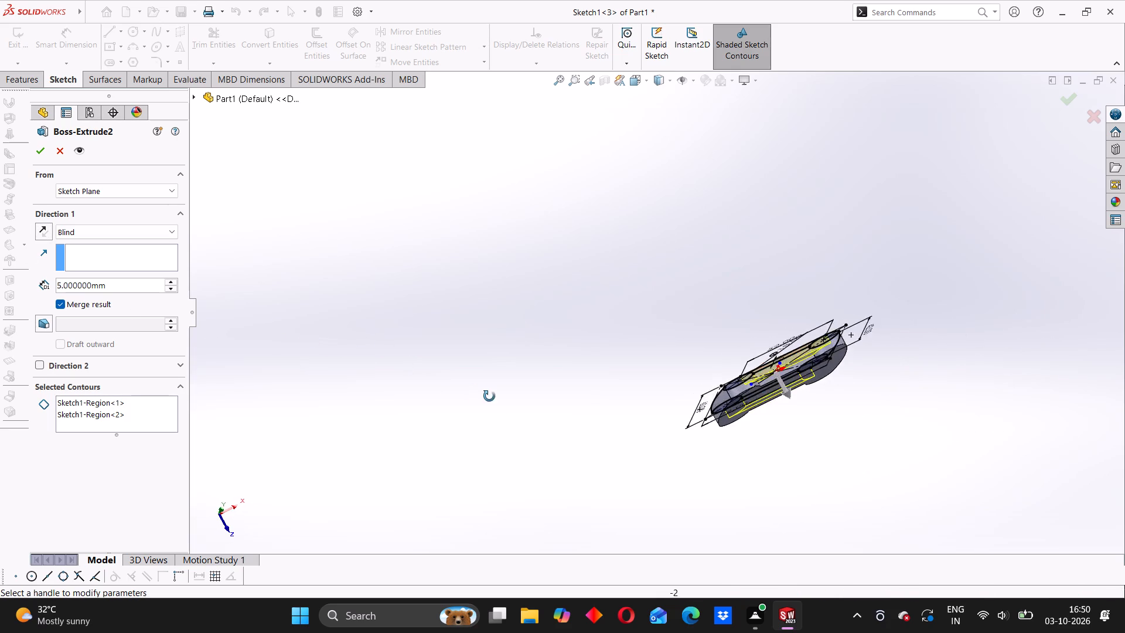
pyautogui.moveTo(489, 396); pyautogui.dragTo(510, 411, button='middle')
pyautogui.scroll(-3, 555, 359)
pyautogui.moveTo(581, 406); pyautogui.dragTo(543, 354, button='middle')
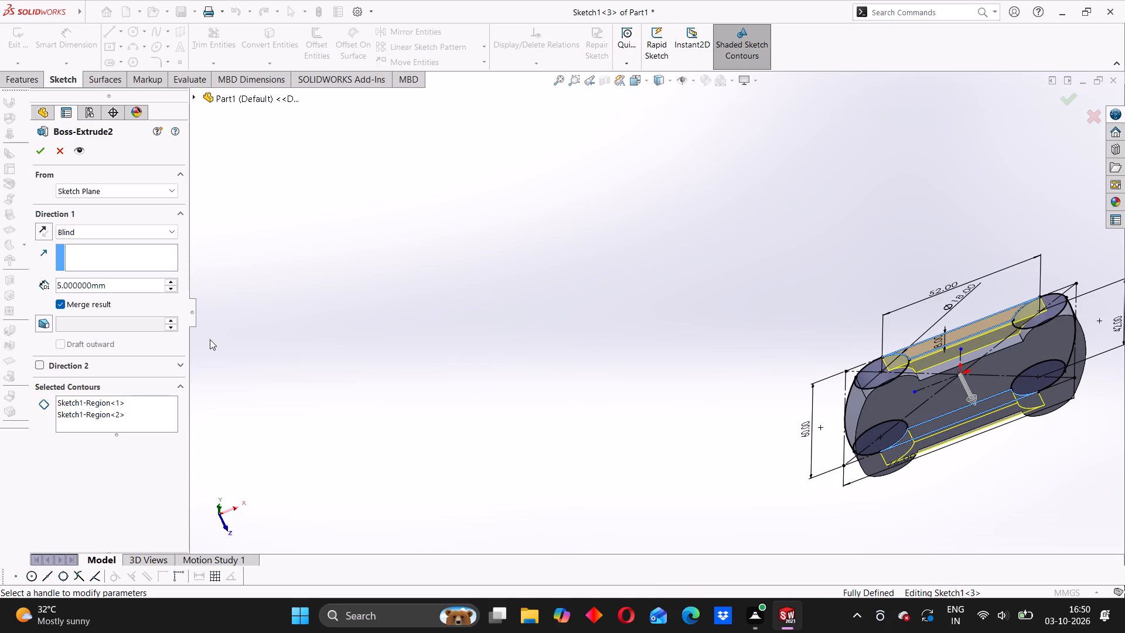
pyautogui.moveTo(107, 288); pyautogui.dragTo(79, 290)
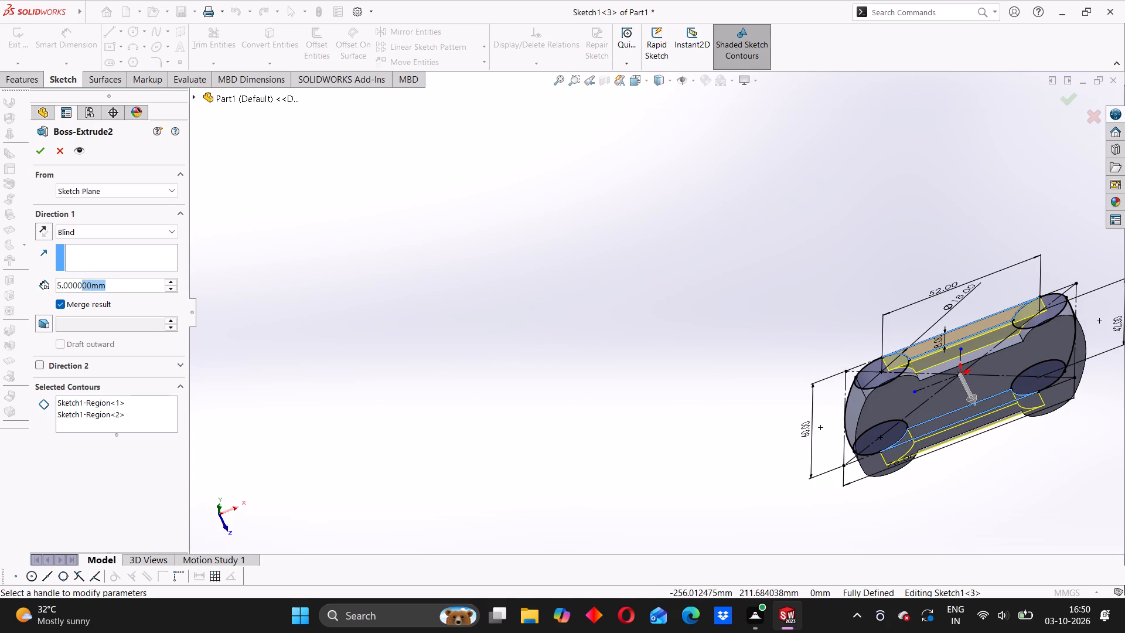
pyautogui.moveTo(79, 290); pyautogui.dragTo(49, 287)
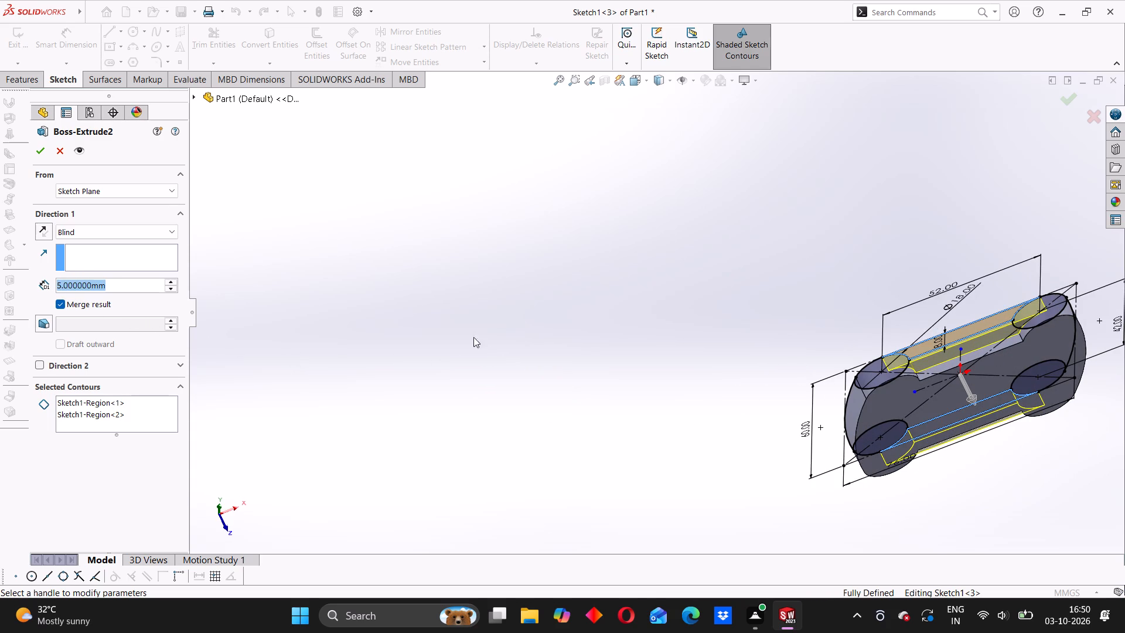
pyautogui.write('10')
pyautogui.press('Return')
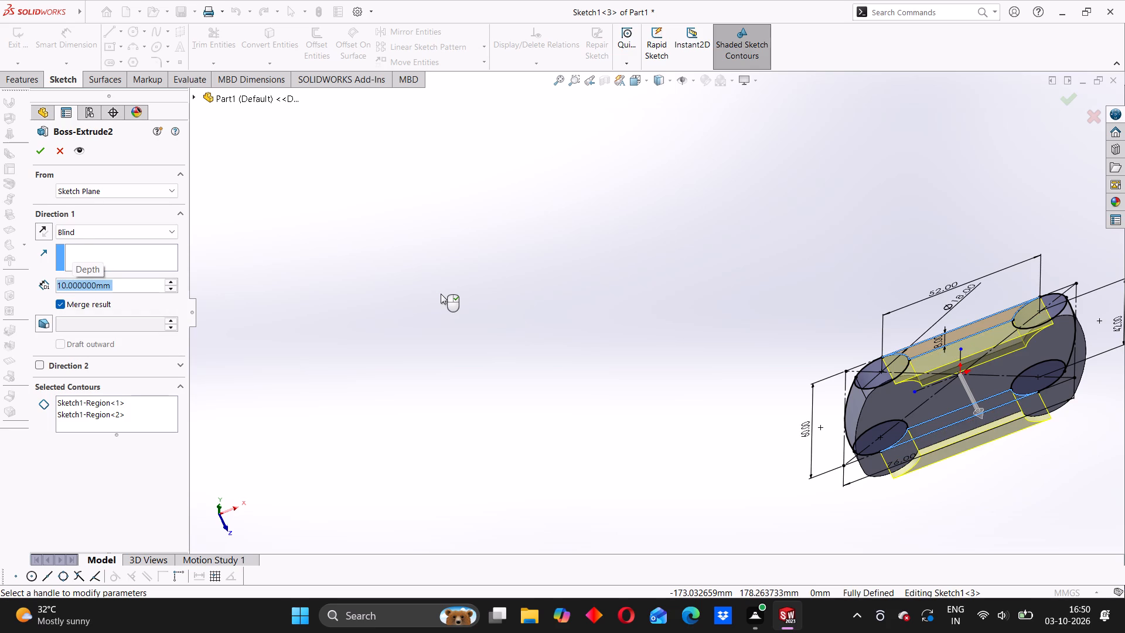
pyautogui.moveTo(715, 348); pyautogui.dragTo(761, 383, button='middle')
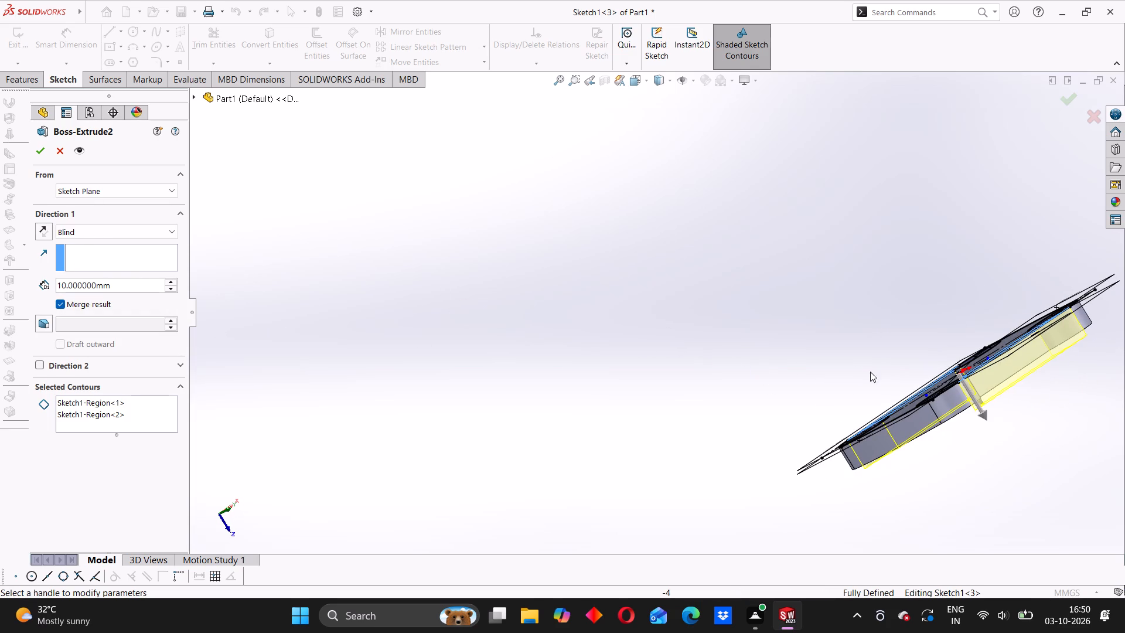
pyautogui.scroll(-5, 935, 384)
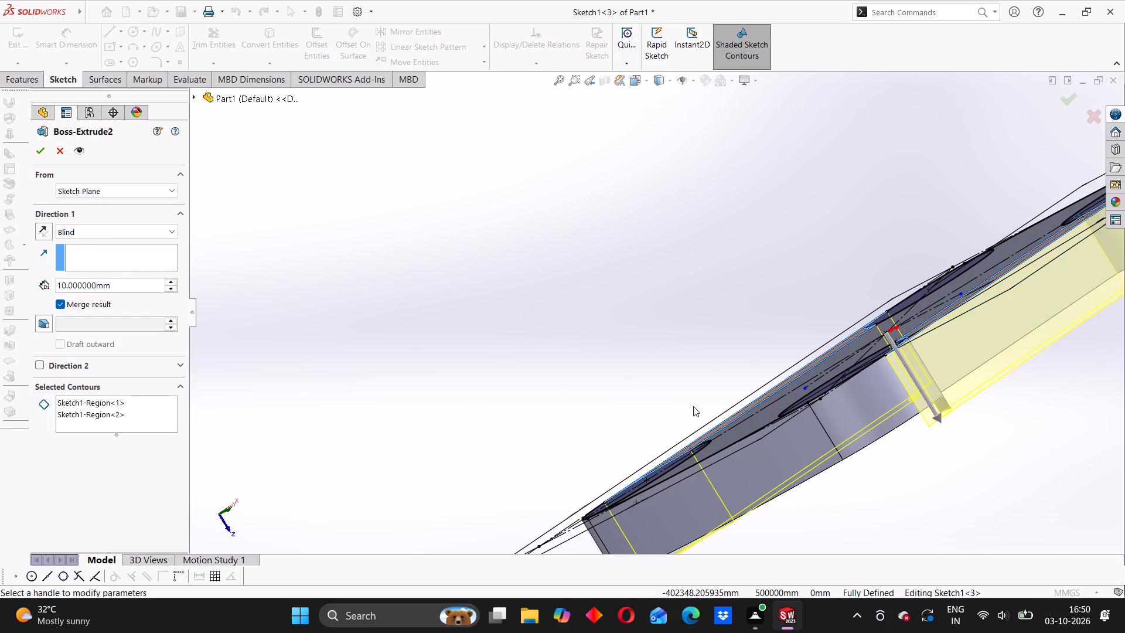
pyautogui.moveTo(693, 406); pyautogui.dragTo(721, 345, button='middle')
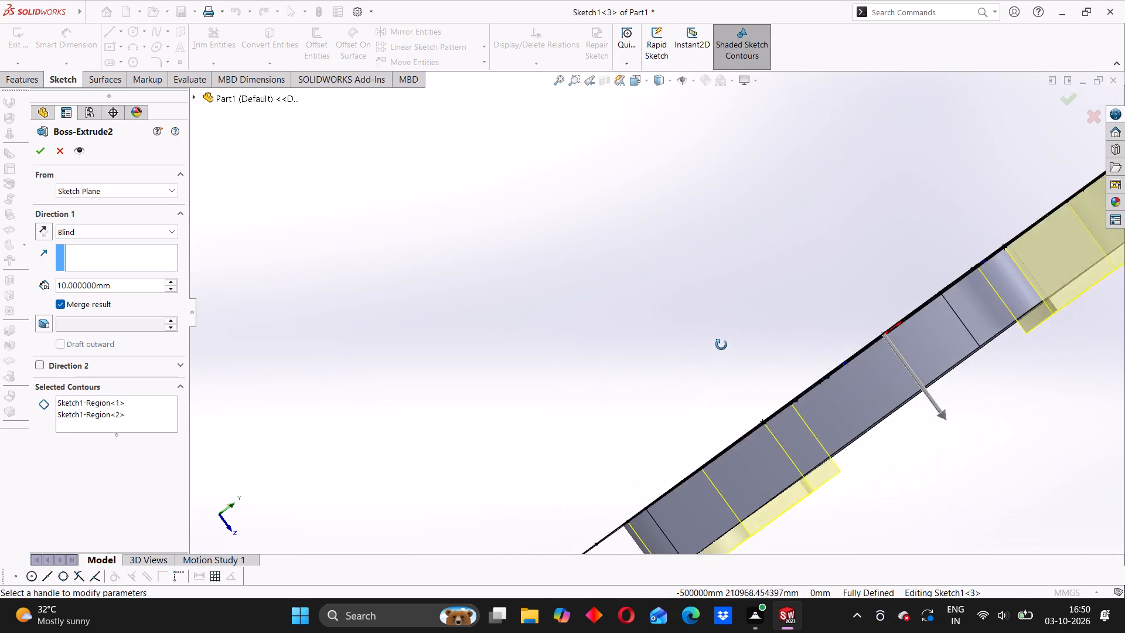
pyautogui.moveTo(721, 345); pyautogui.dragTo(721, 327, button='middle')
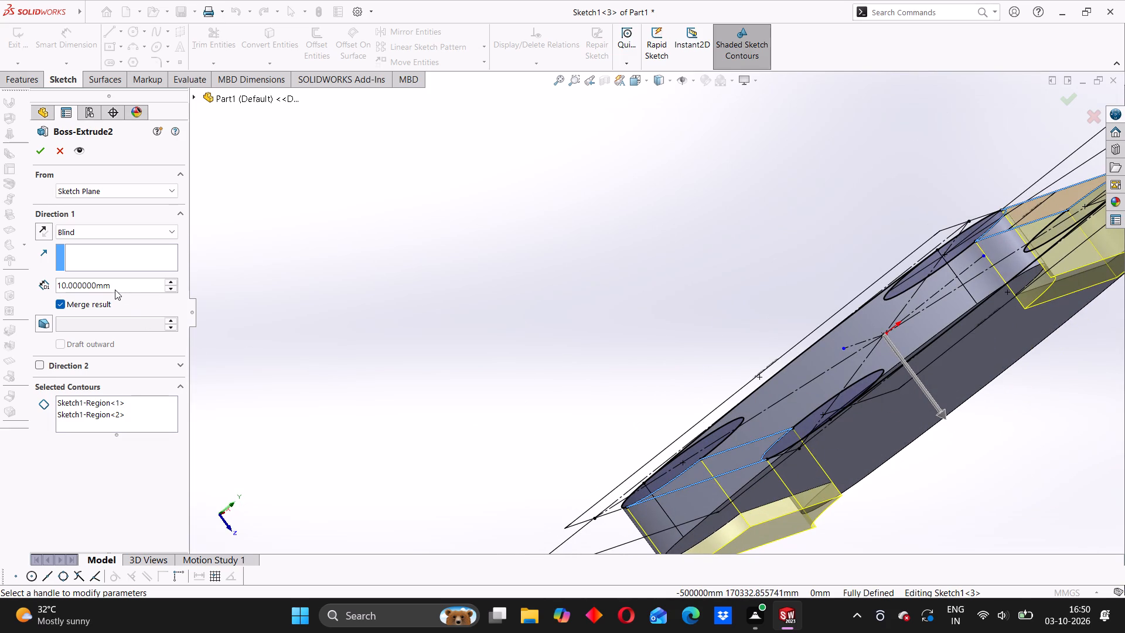
# Set the side strips' extrusion depth to 5 mm and finish editing Boss-Extrude2.
pyautogui.click(115, 290)
pyautogui.moveTo(115, 289); pyautogui.dragTo(45, 287)
pyautogui.press('5')
pyautogui.press('Return')
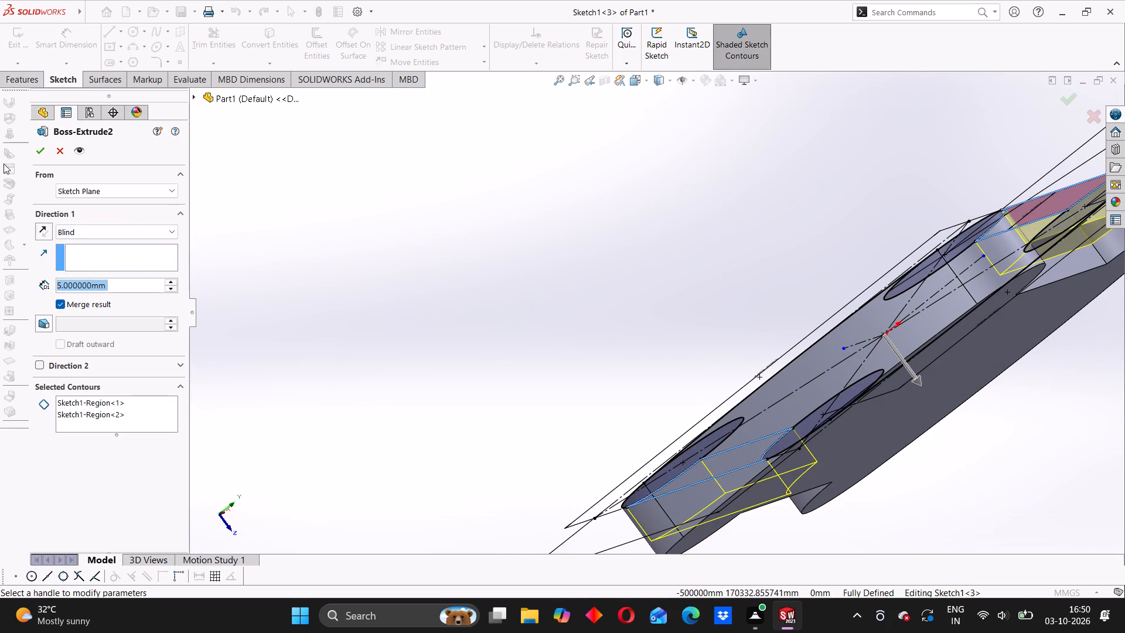
pyautogui.click(36, 149)
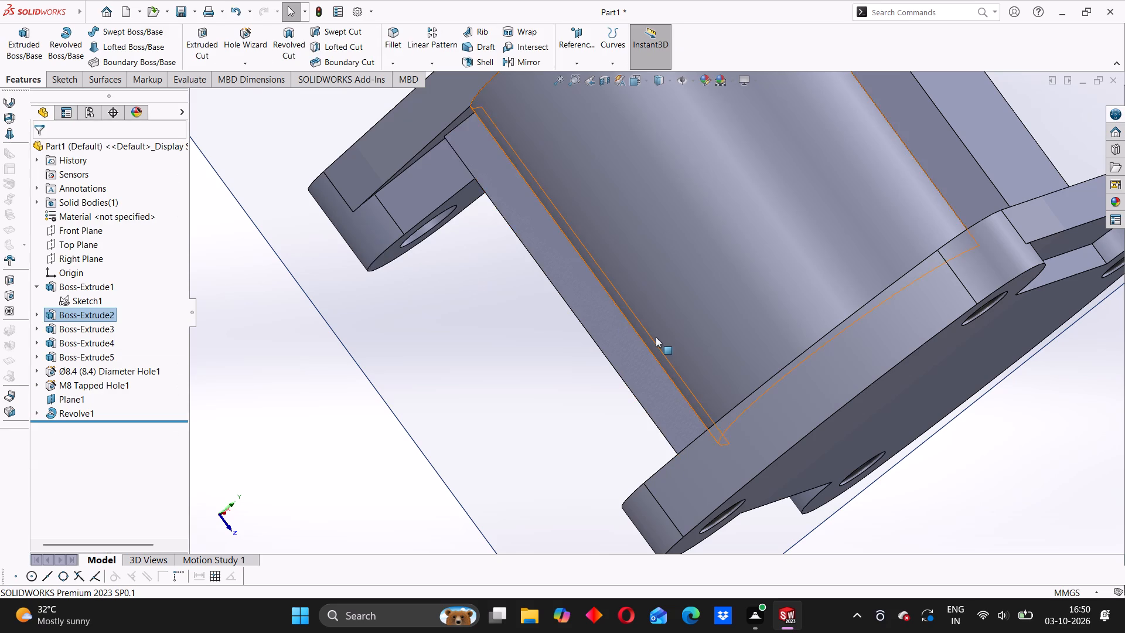
# Mirror Boss-Extrude3, Boss-Extrude4, Boss-Extrude5, the Ø8.4 diameter holes, the M8 tapped holes and Revolve1 about the Front Plane.
pyautogui.scroll(2, 657, 337)
pyautogui.moveTo(681, 397); pyautogui.dragTo(680, 377, button='middle')
pyautogui.scroll(1, 680, 376)
pyautogui.scroll(1, 493, 390)
pyautogui.click(437, 391)
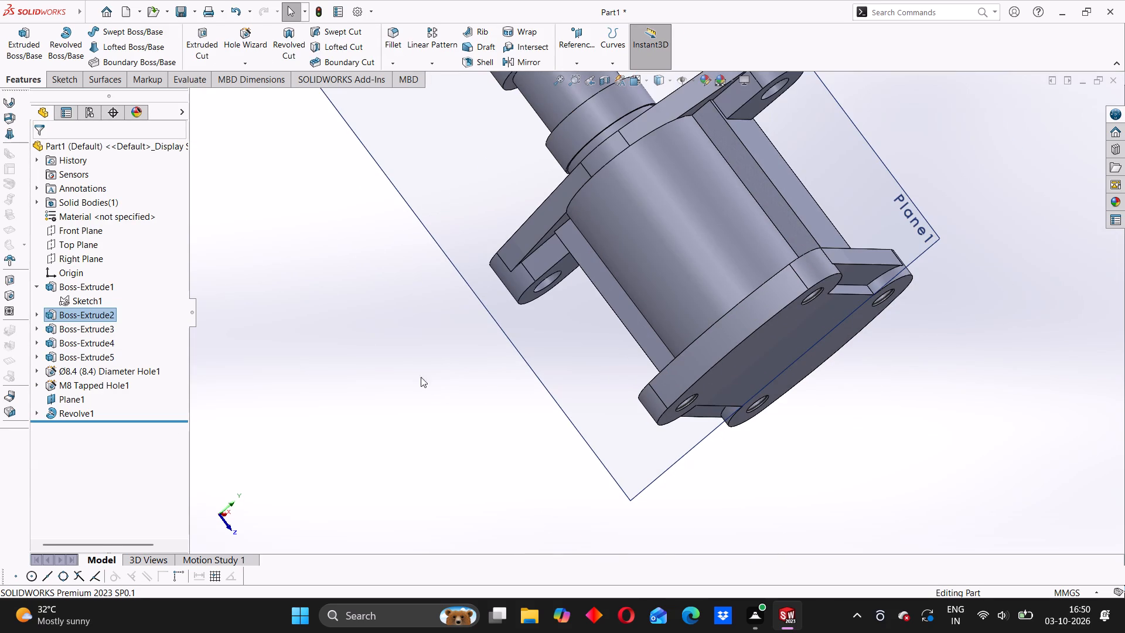
pyautogui.click(86, 234)
pyautogui.moveTo(490, 379); pyautogui.dragTo(504, 390, button='middle')
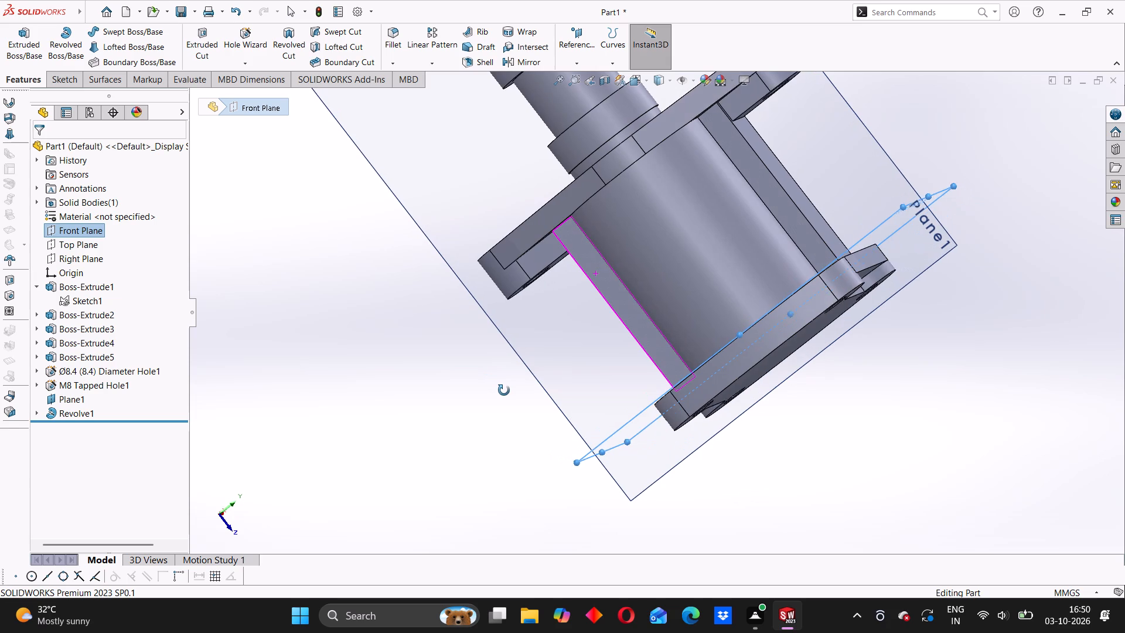
pyautogui.moveTo(504, 390); pyautogui.dragTo(507, 395, button='middle')
pyautogui.scroll(3, 505, 394)
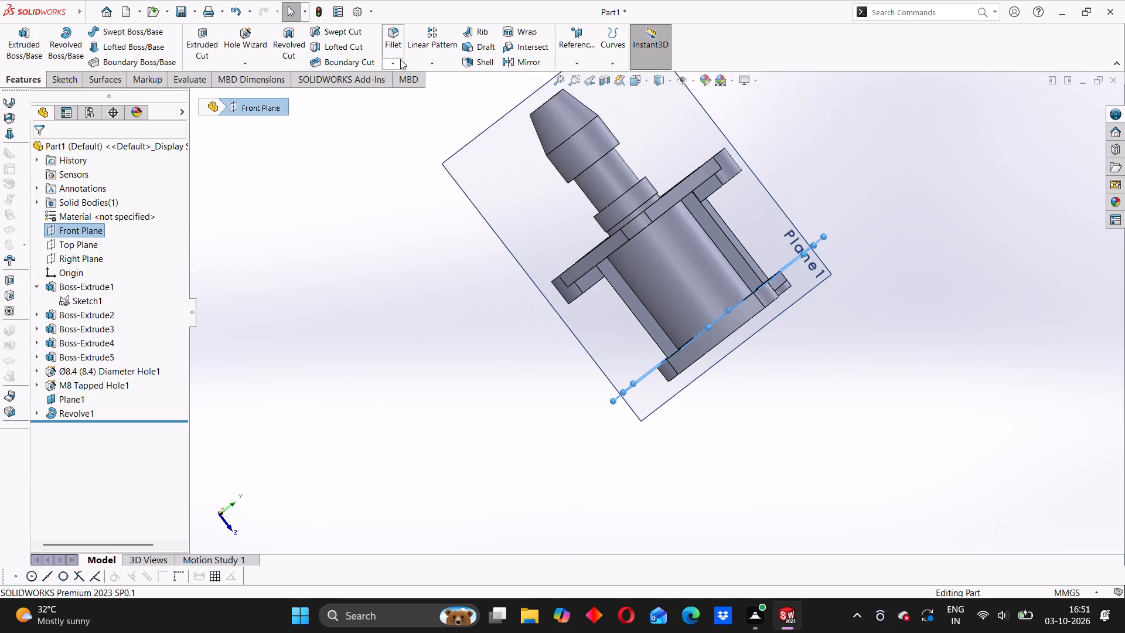
pyautogui.click(427, 59)
pyautogui.click(446, 104)
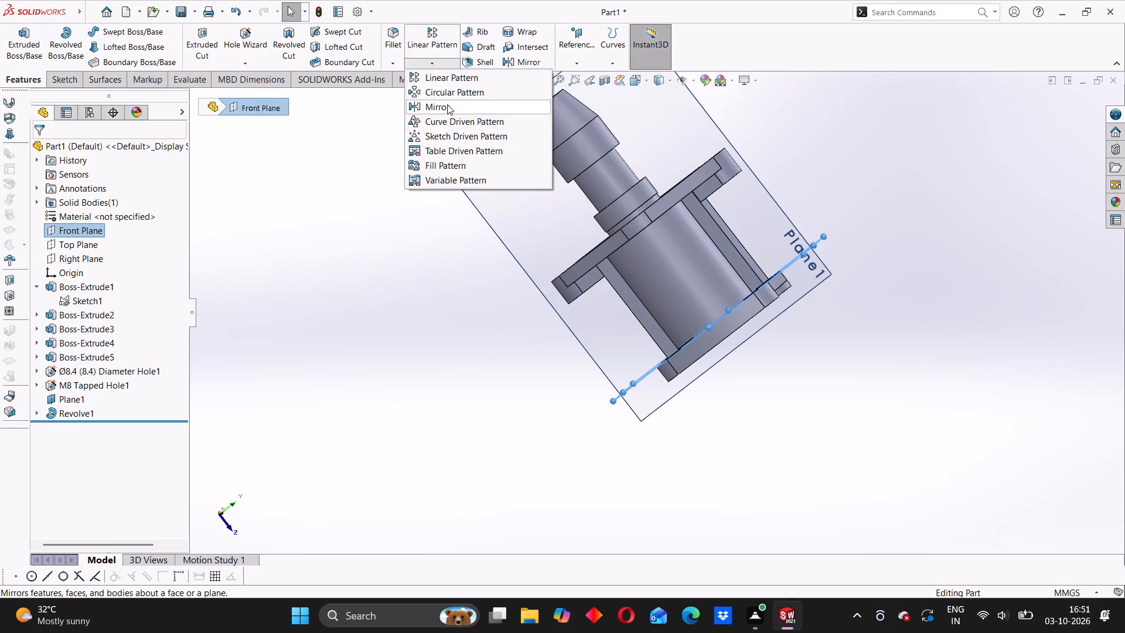
pyautogui.scroll(-1, 667, 315)
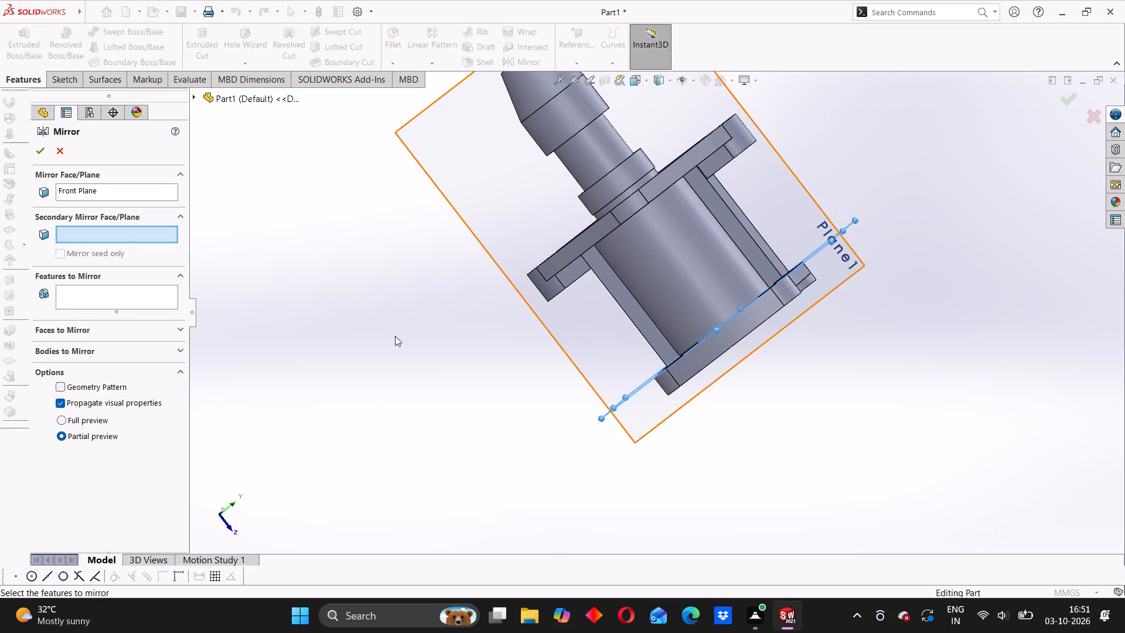
pyautogui.click(77, 295)
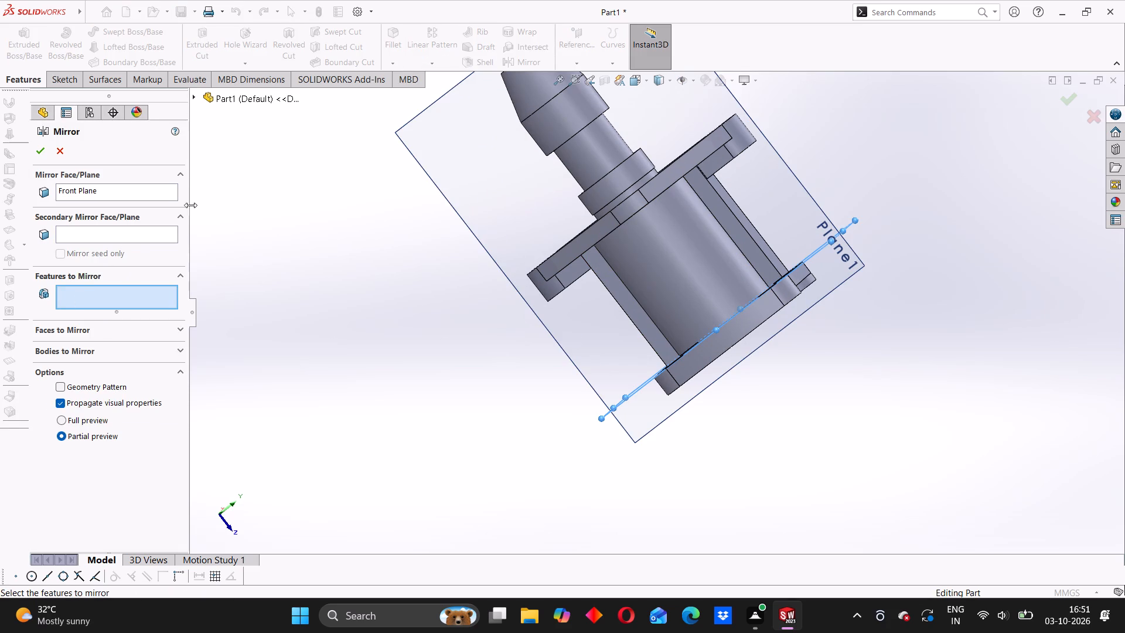
pyautogui.click(192, 93)
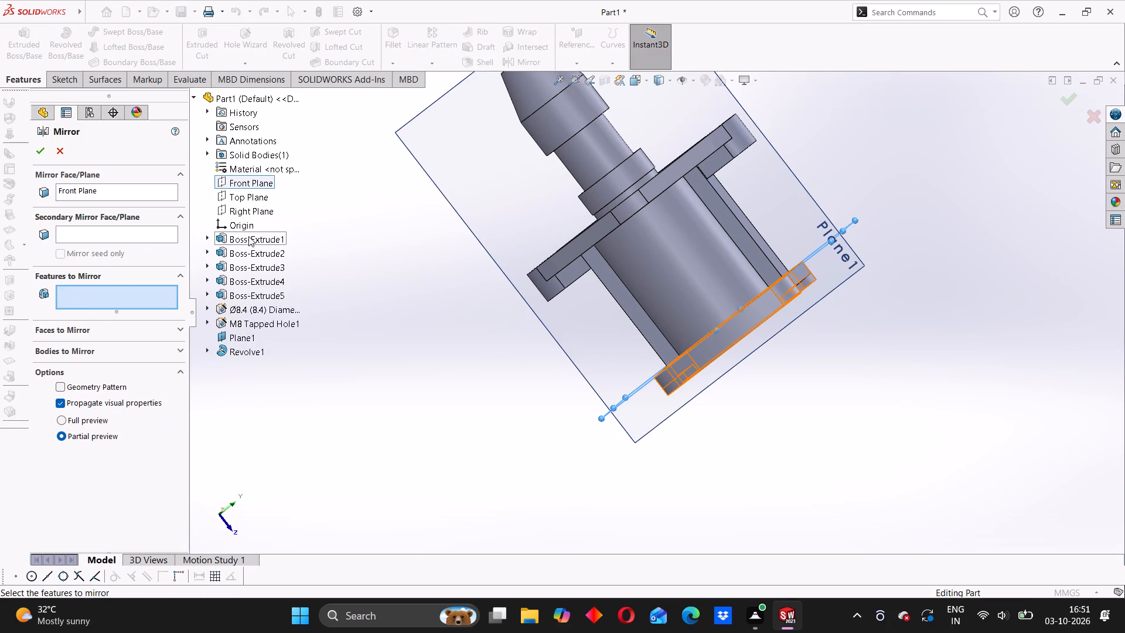
pyautogui.click(249, 266)
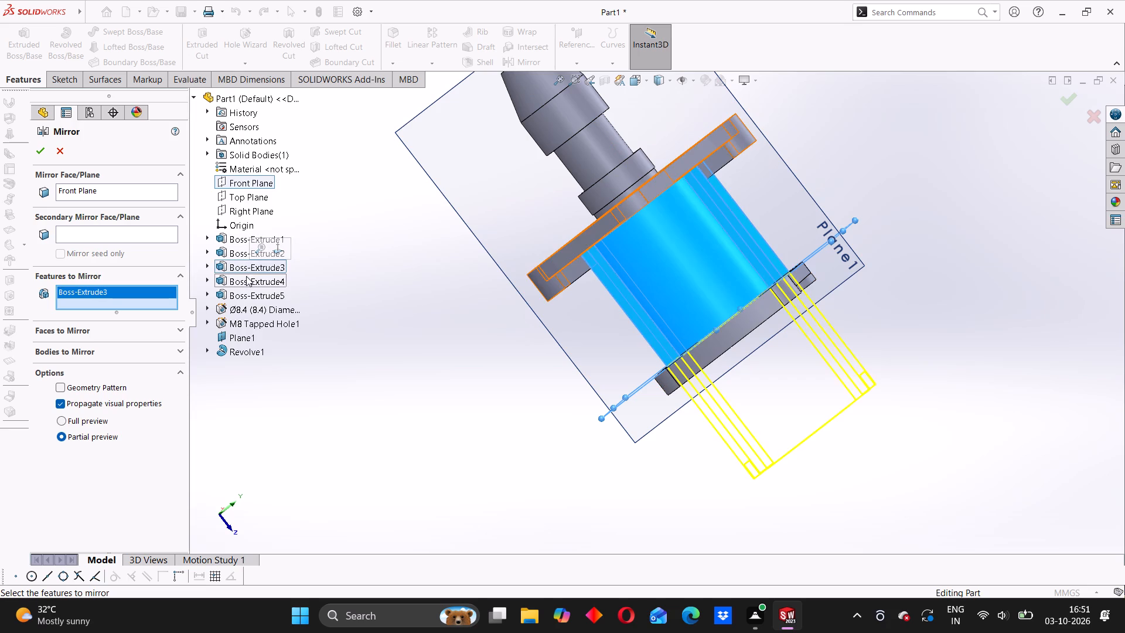
pyautogui.click(246, 277)
pyautogui.click(244, 292)
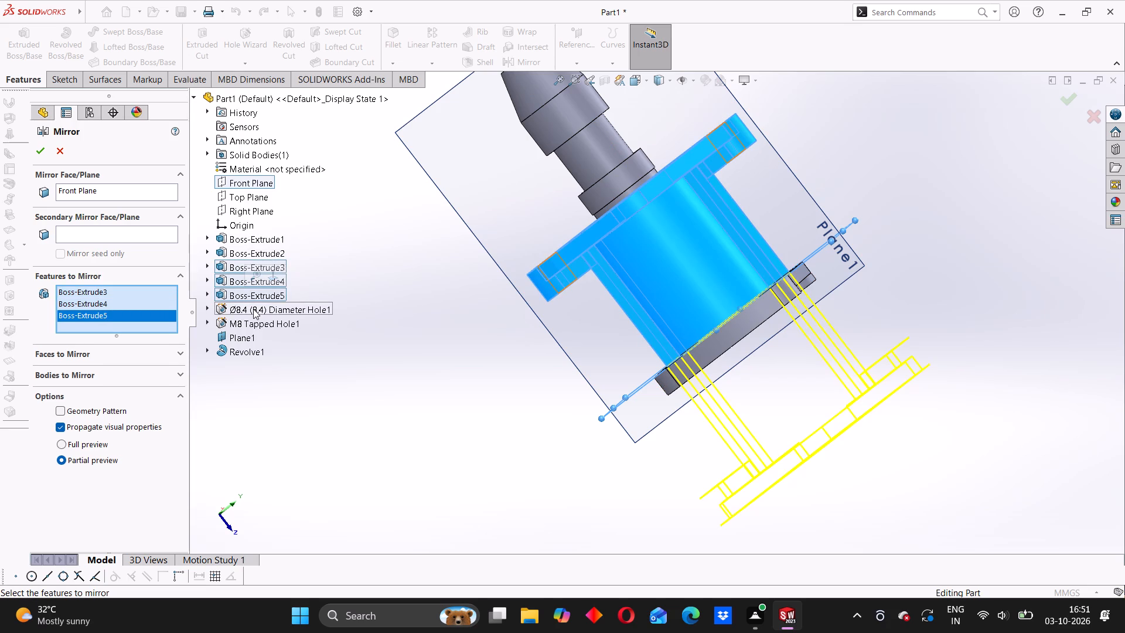
pyautogui.click(253, 309)
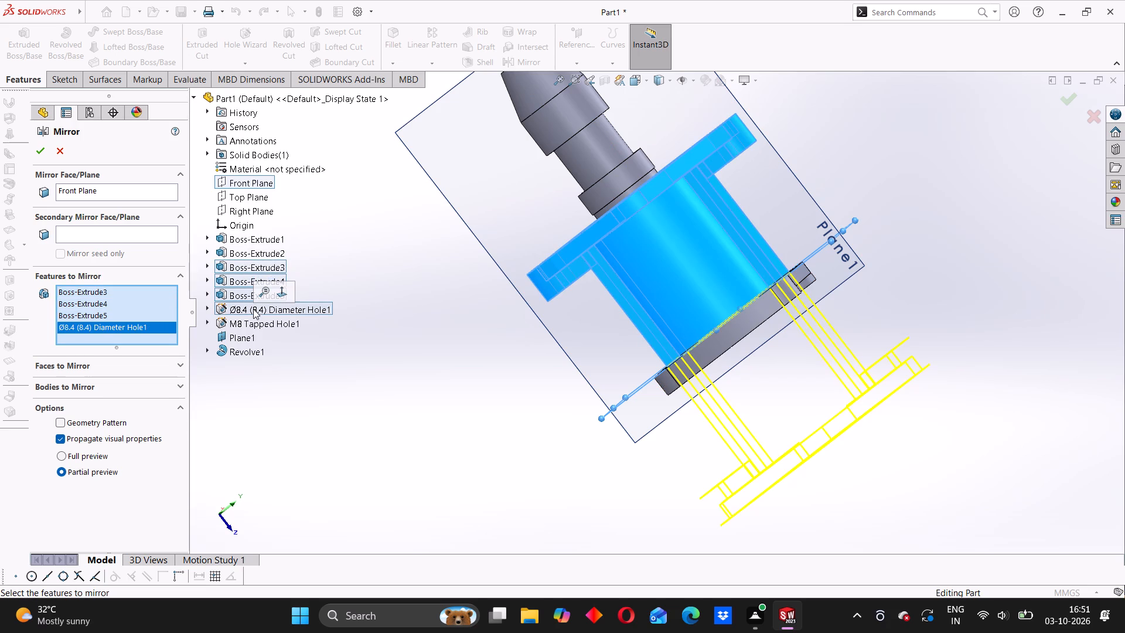
pyautogui.click(246, 324)
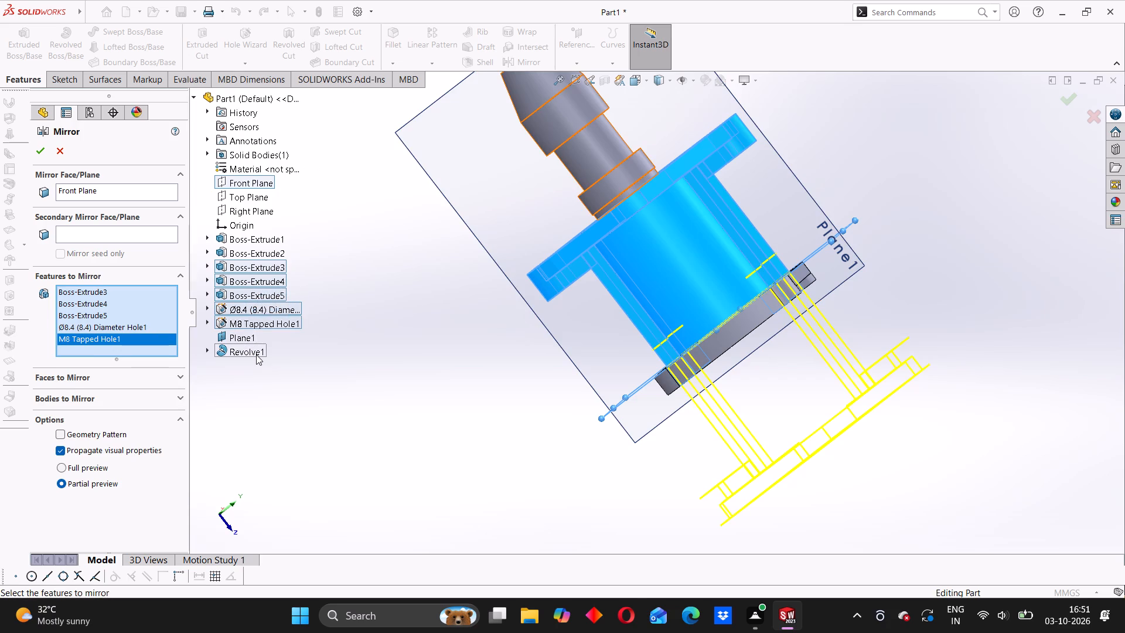
pyautogui.click(256, 355)
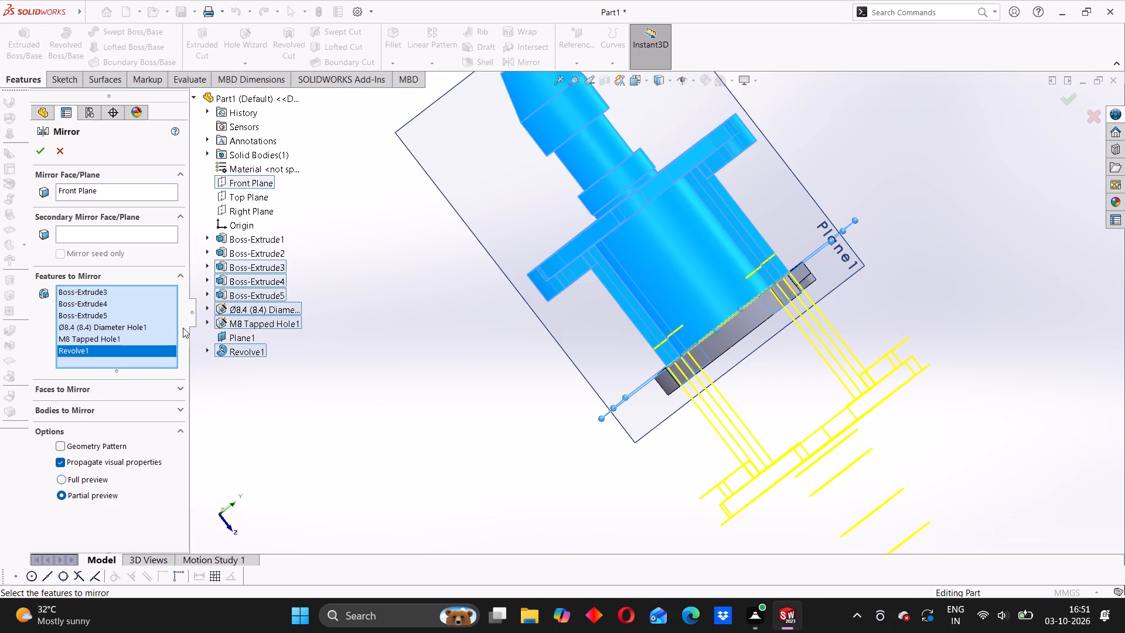
pyautogui.click(34, 154)
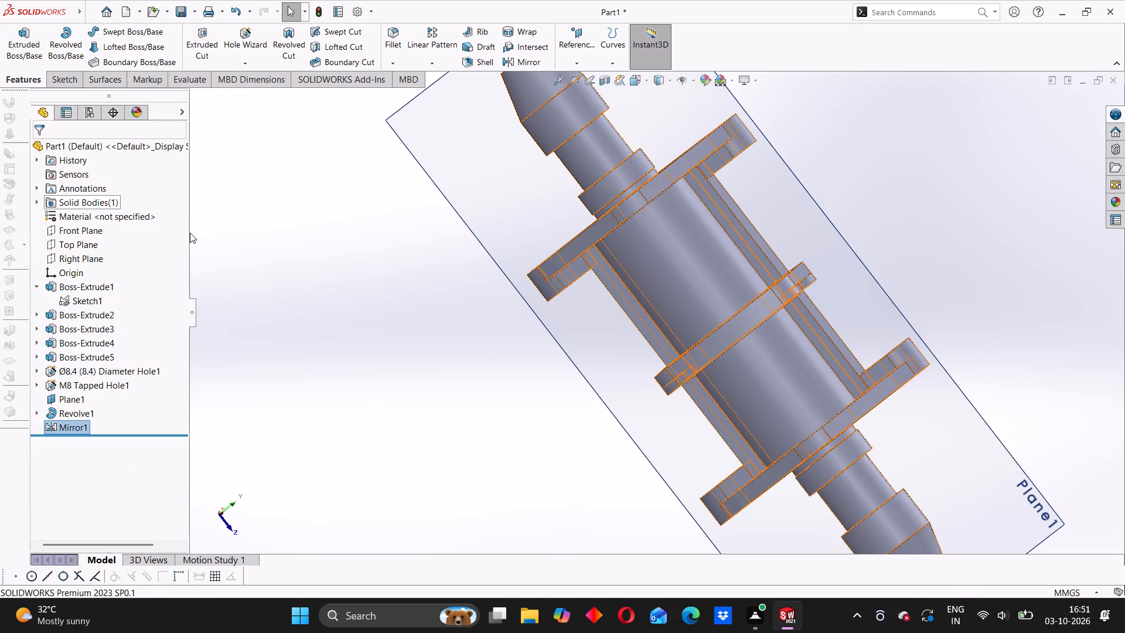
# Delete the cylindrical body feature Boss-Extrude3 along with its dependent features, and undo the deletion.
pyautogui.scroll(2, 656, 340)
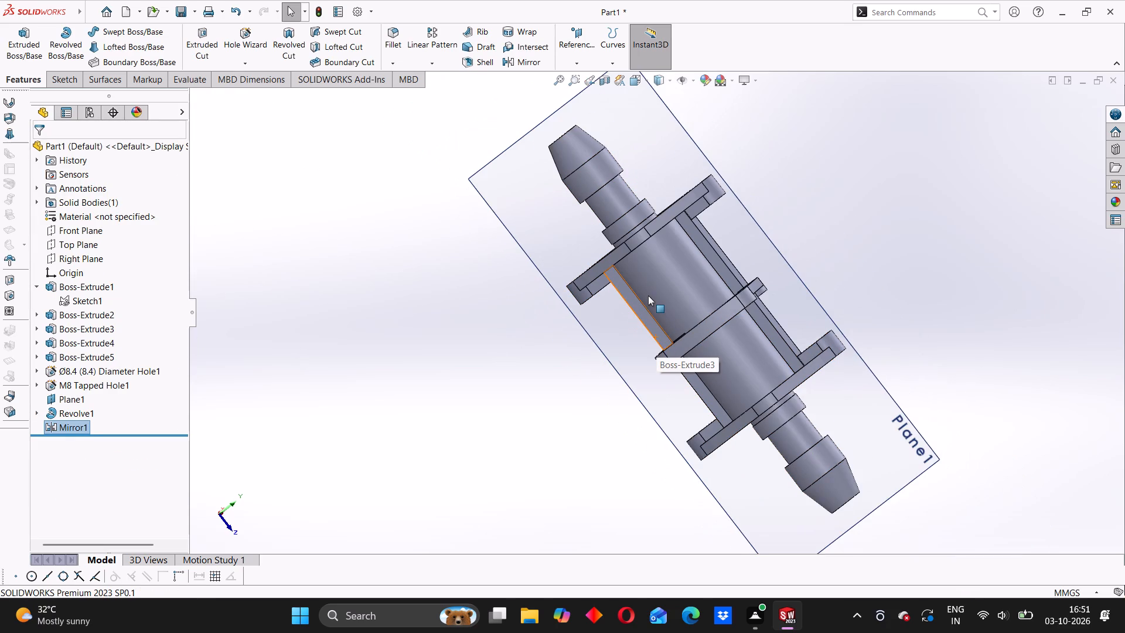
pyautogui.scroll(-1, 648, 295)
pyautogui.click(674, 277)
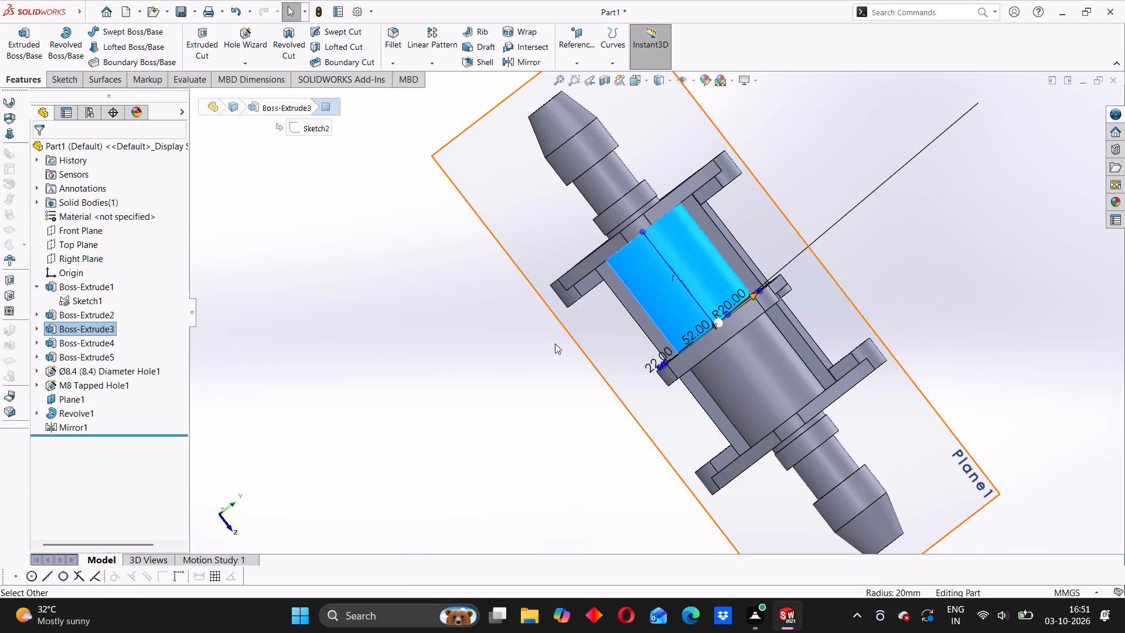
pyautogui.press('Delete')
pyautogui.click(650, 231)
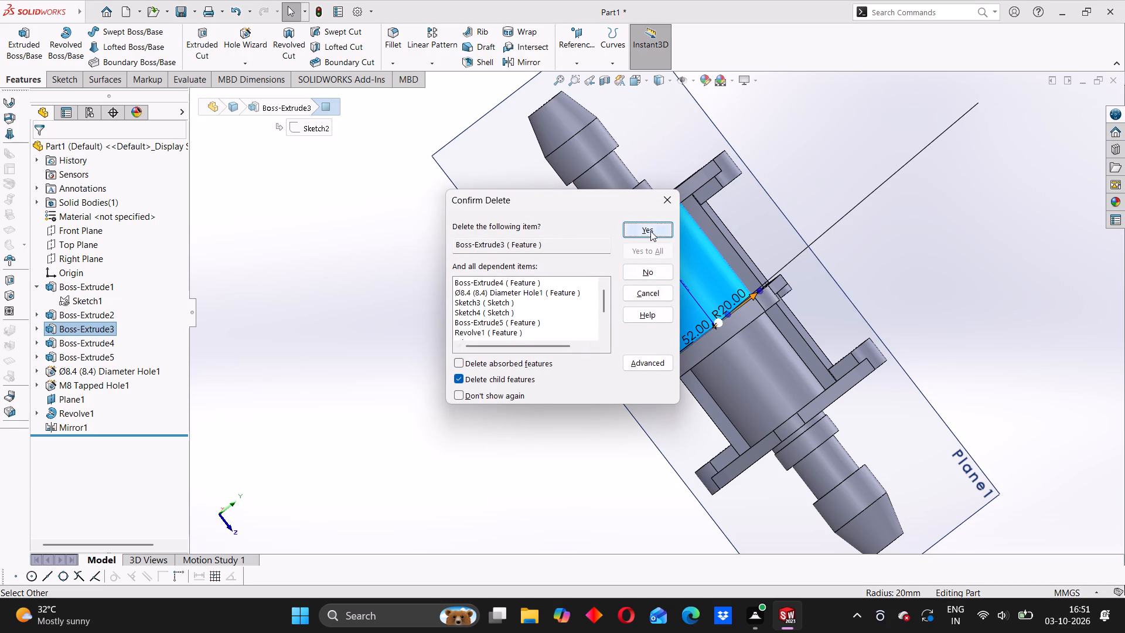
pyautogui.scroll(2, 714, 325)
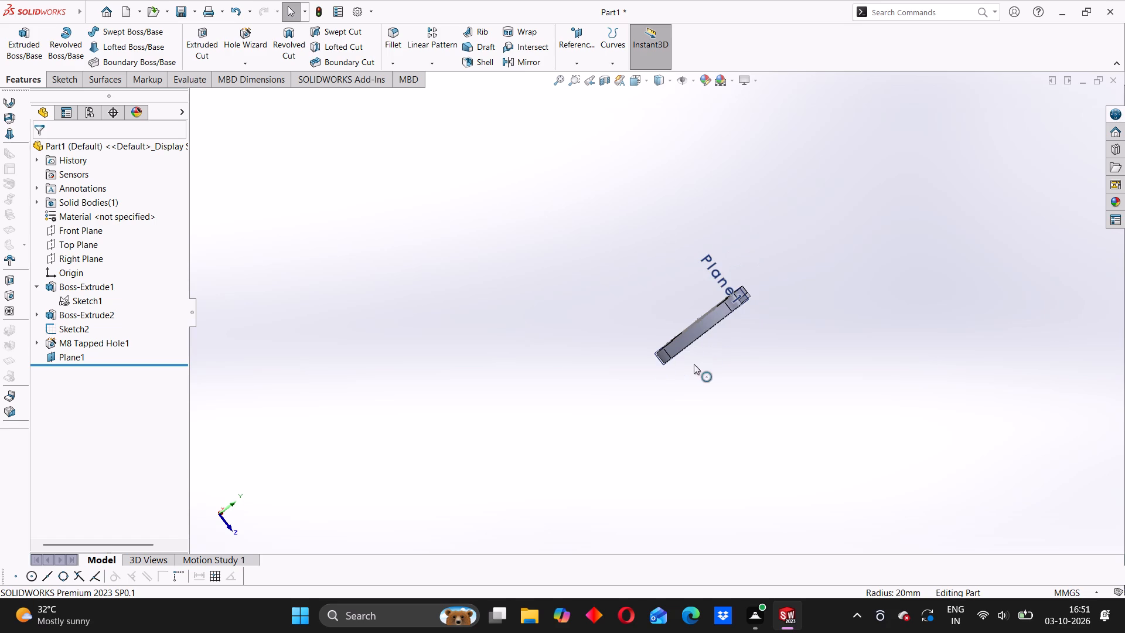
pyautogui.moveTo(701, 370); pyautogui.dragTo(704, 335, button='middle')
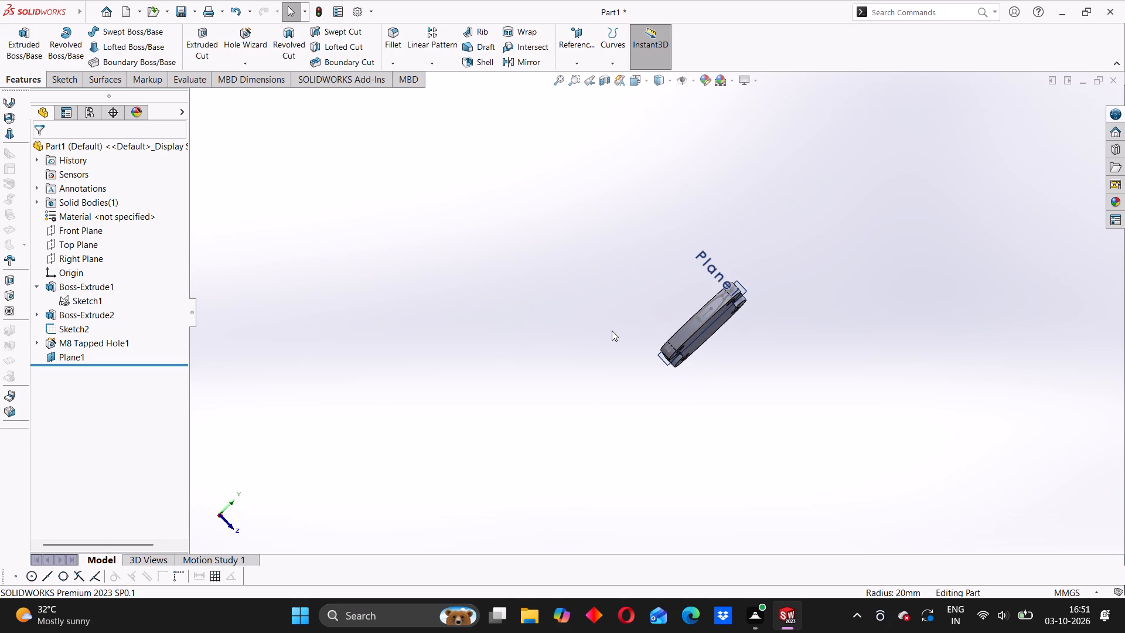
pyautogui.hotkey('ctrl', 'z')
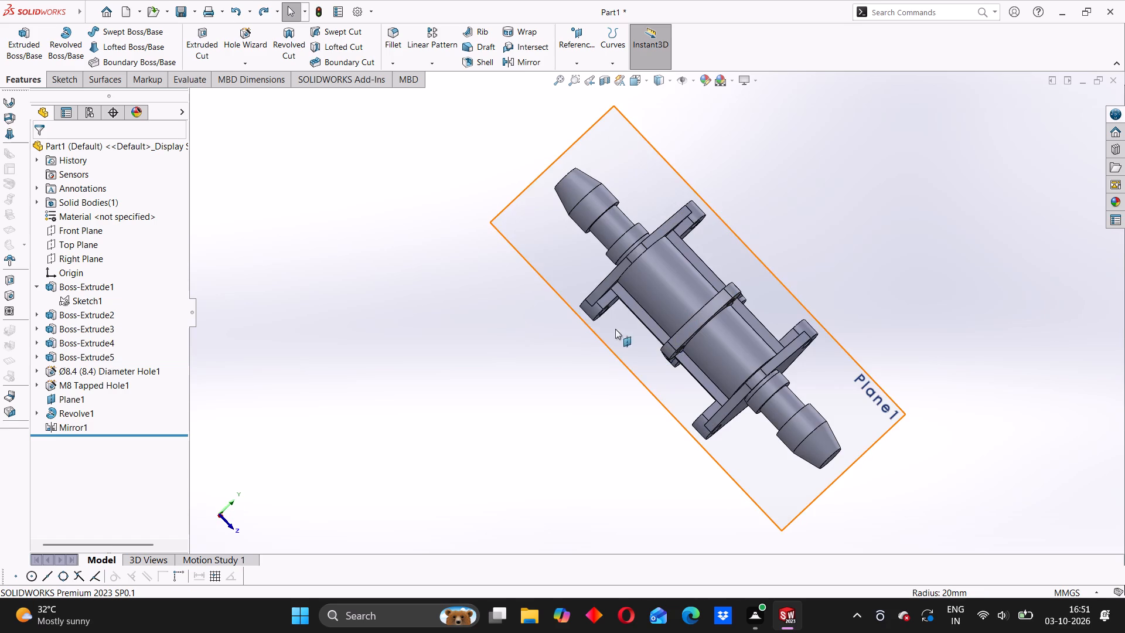
# Examine the mirrored component around the middle flange, including its tapped holes, side strips and the ribs on both sides.
pyautogui.moveTo(639, 342); pyautogui.dragTo(656, 356, button='middle')
pyautogui.click(559, 380)
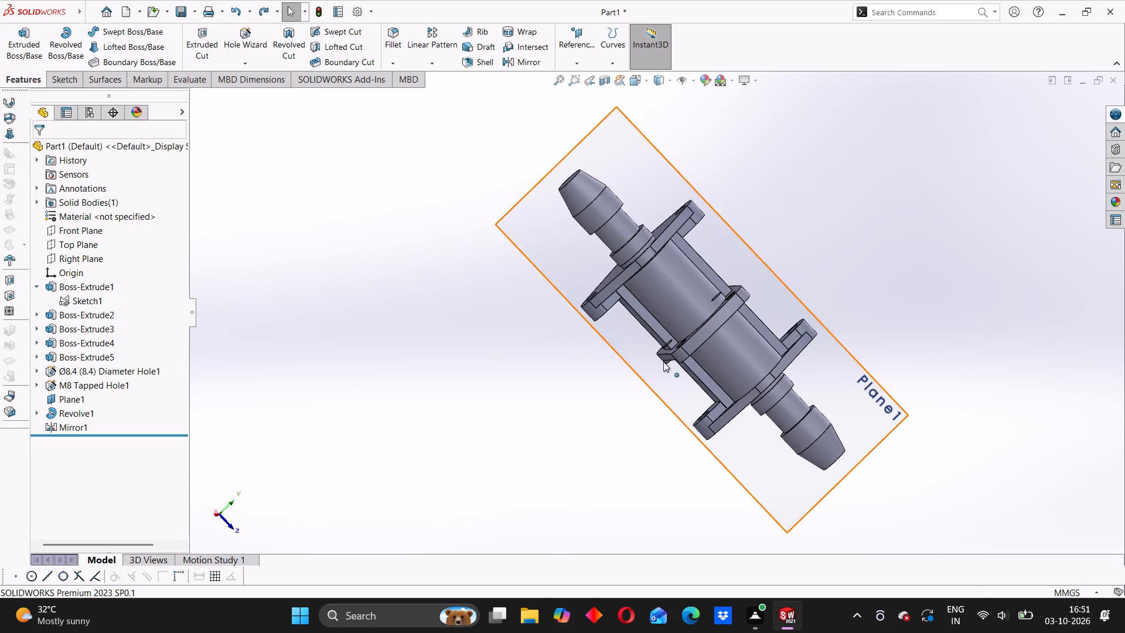
pyautogui.scroll(-3, 659, 369)
pyautogui.moveTo(585, 435); pyautogui.dragTo(584, 392, button='middle')
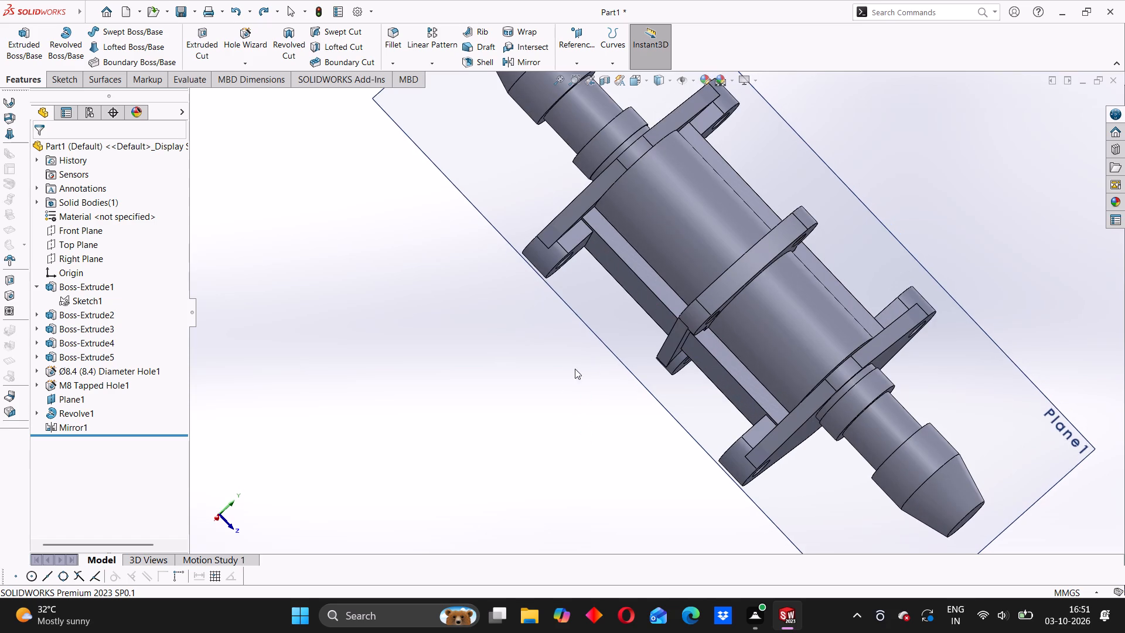
pyautogui.click(540, 406)
pyautogui.scroll(-3, 697, 308)
pyautogui.moveTo(653, 392); pyautogui.dragTo(696, 359, button='middle')
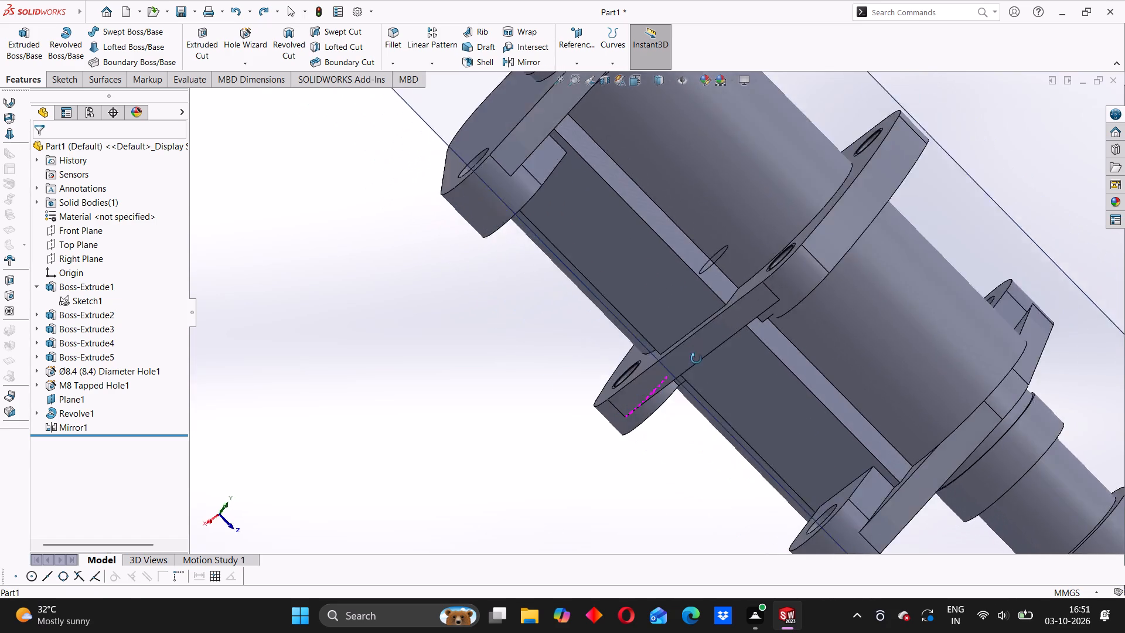
pyautogui.moveTo(696, 359); pyautogui.dragTo(808, 379, button='middle')
pyautogui.scroll(-2, 660, 322)
pyautogui.scroll(2, 657, 322)
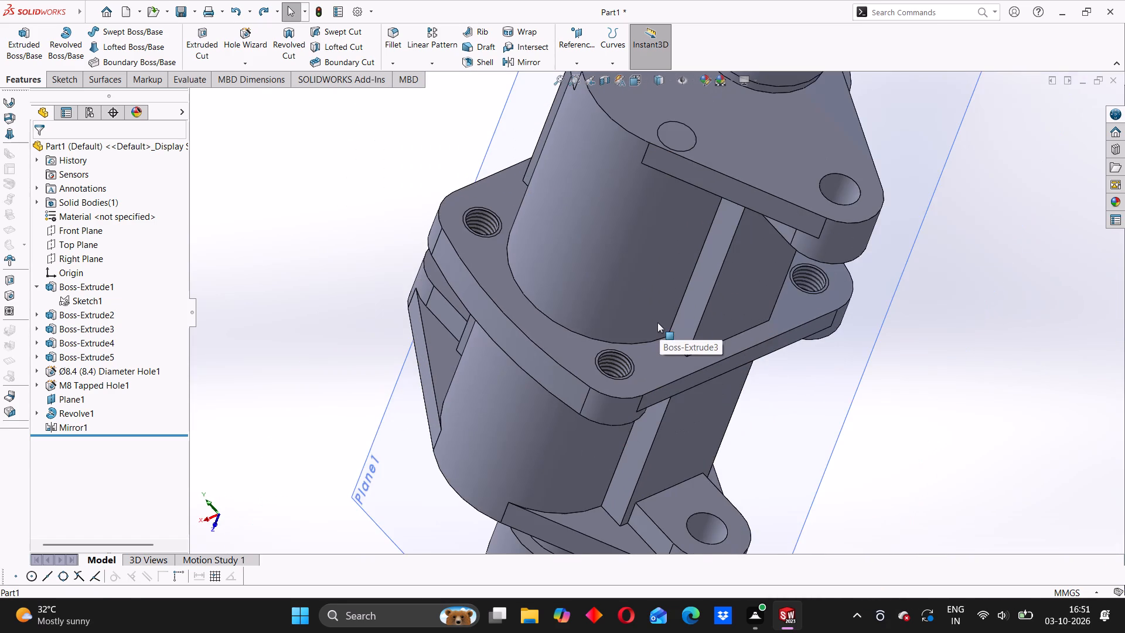
# Delete the Mirror1 feature from the coupling component.
pyautogui.scroll(1, 657, 322)
pyautogui.moveTo(592, 408); pyautogui.dragTo(635, 255, button='middle')
pyautogui.scroll(4, 610, 308)
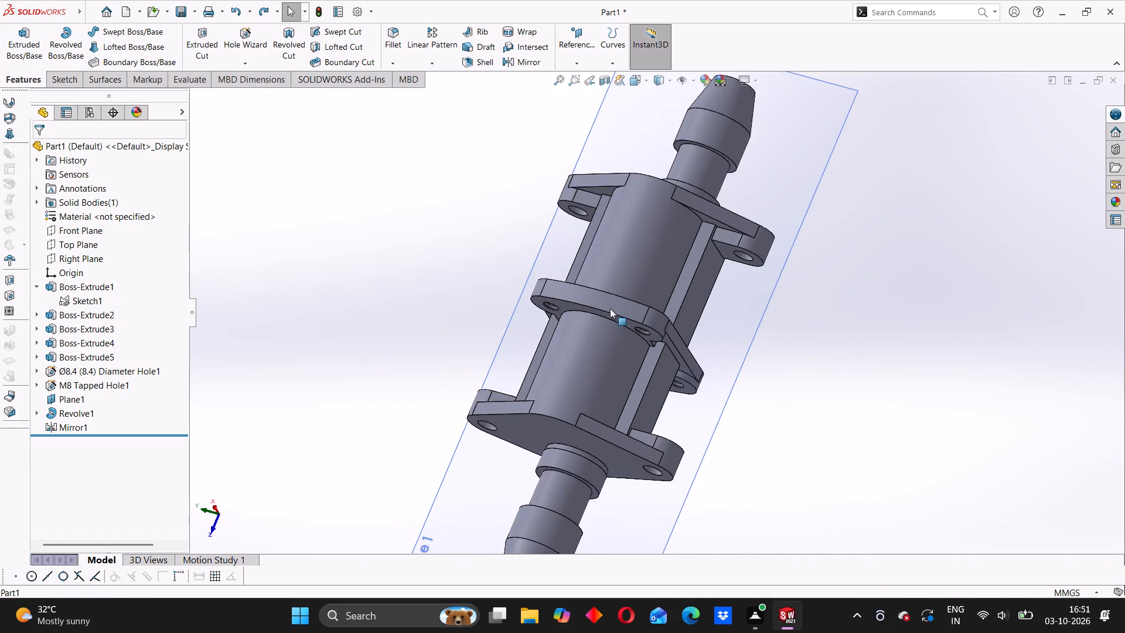
pyautogui.moveTo(589, 348); pyautogui.dragTo(599, 307, button='middle')
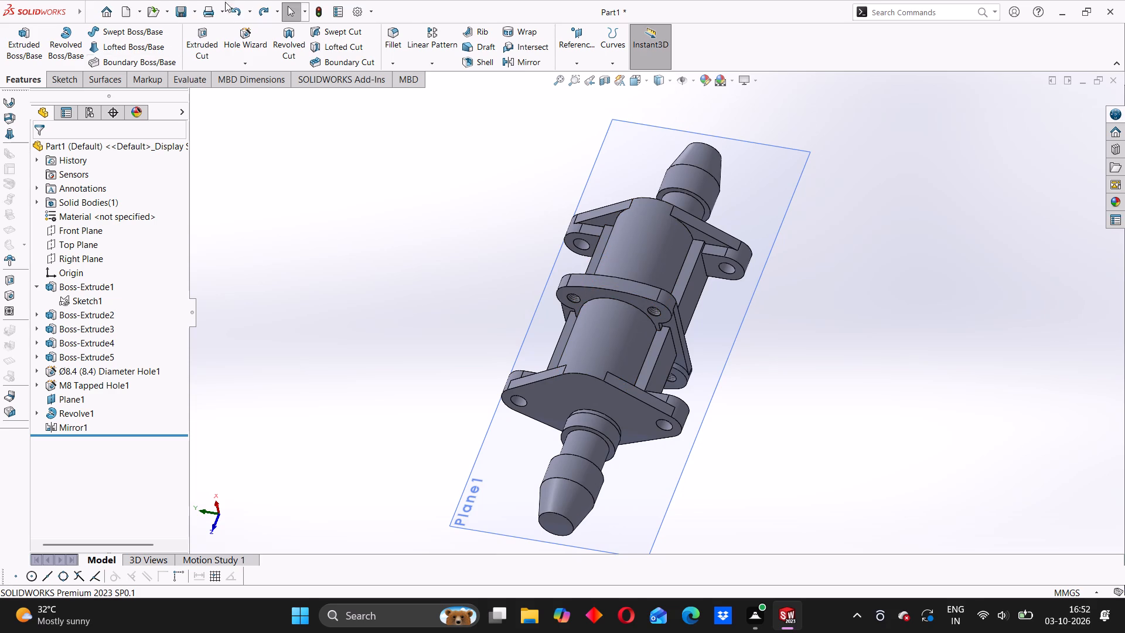
pyautogui.rightClick(68, 430)
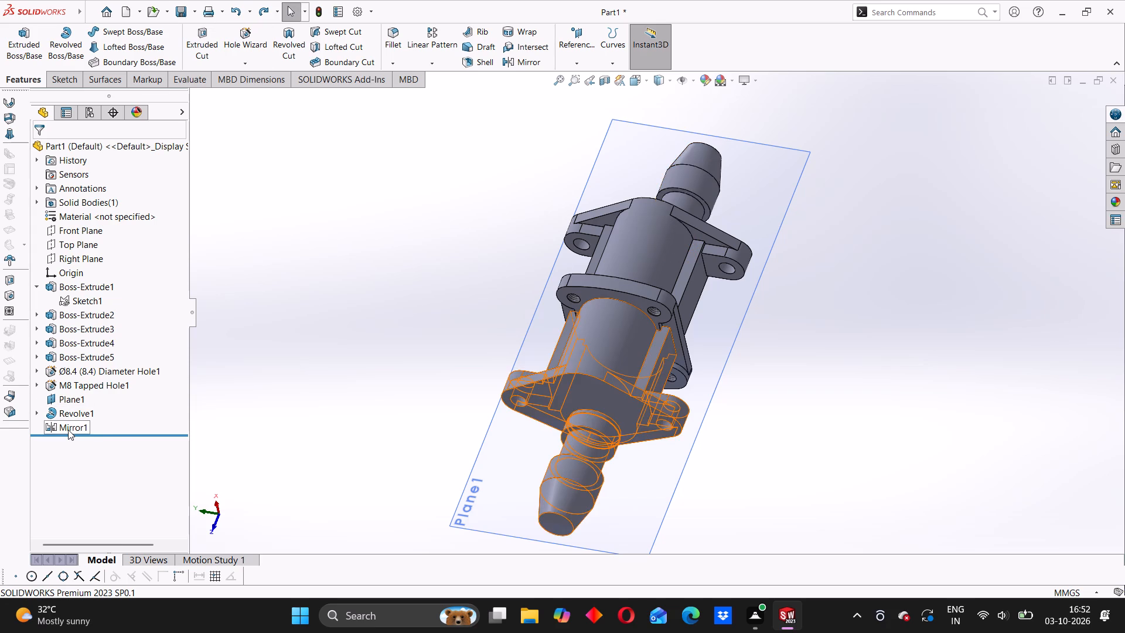
pyautogui.click(86, 446)
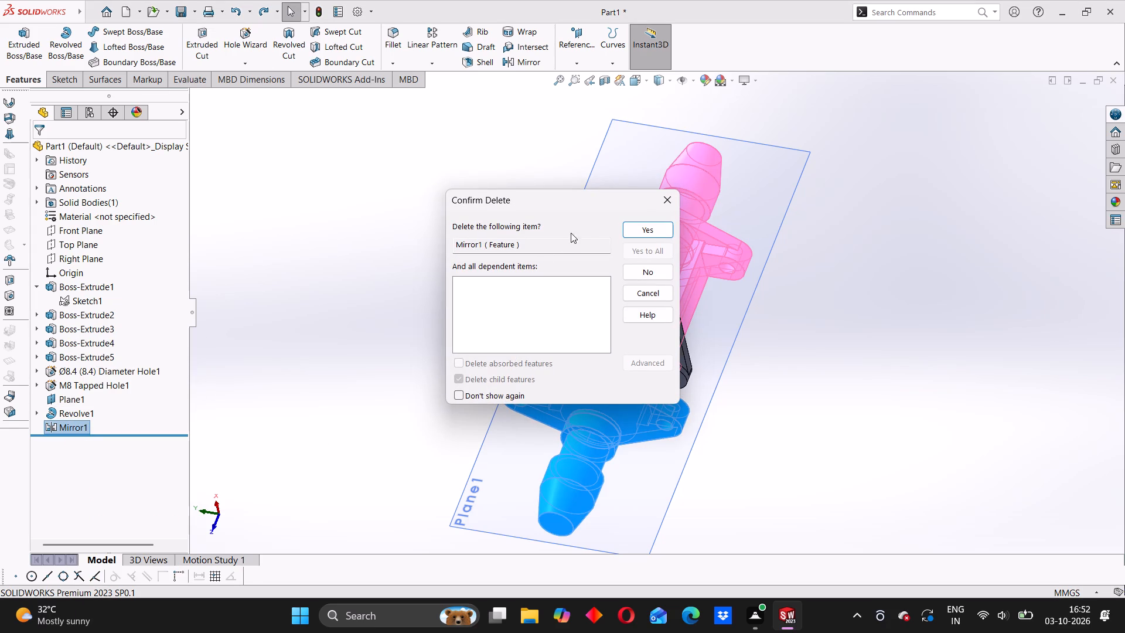
pyautogui.click(650, 230)
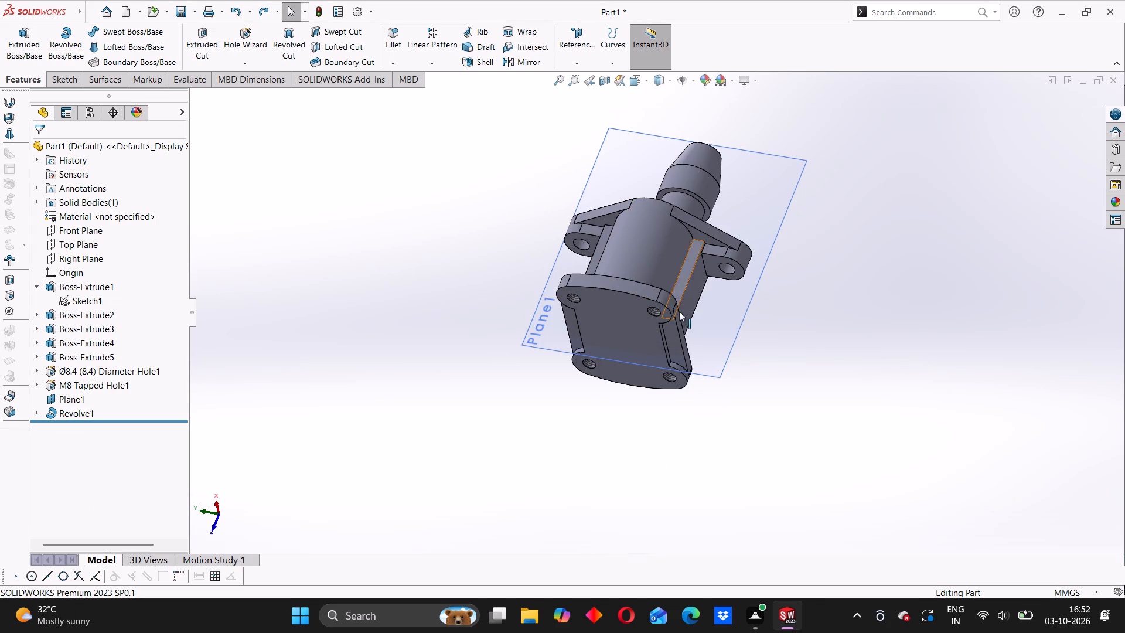
# Delete the side strips feature Boss-Extrude2 from the base flange.
pyautogui.moveTo(705, 329); pyautogui.dragTo(616, 328, button='middle')
pyautogui.scroll(-2, 528, 333)
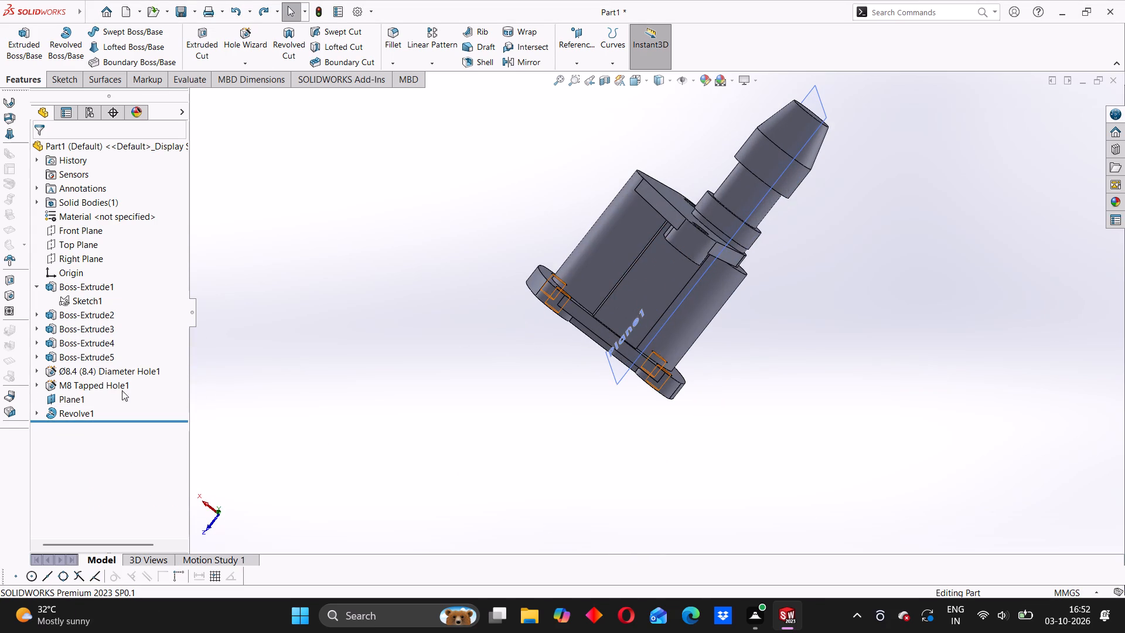
pyautogui.click(81, 286)
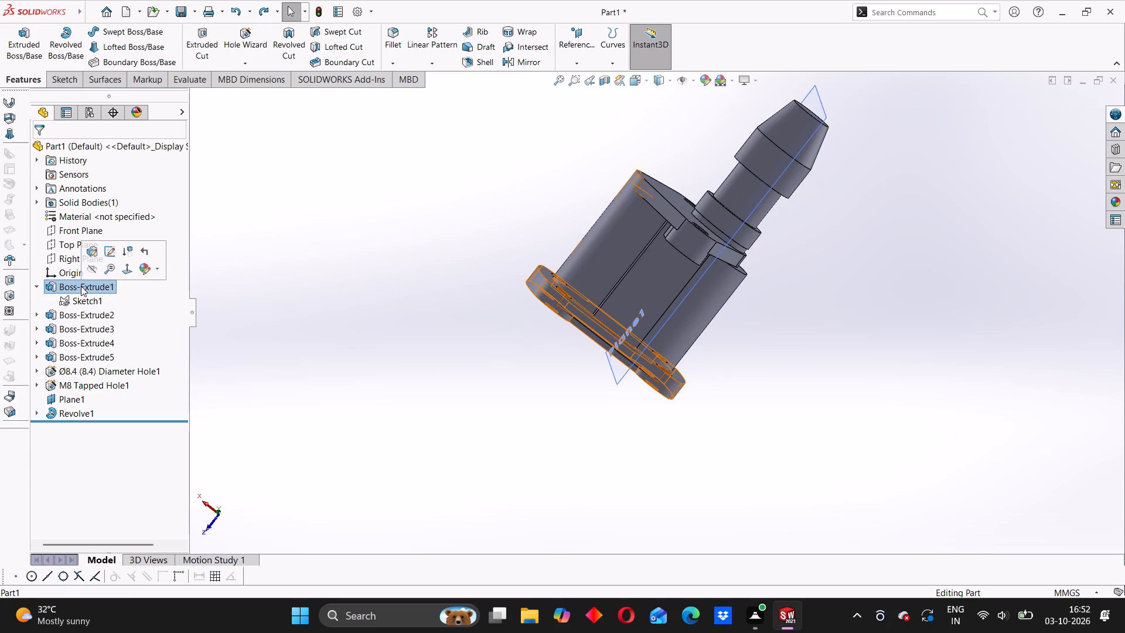
pyautogui.click(391, 371)
pyautogui.moveTo(393, 370); pyautogui.dragTo(476, 435, button='middle')
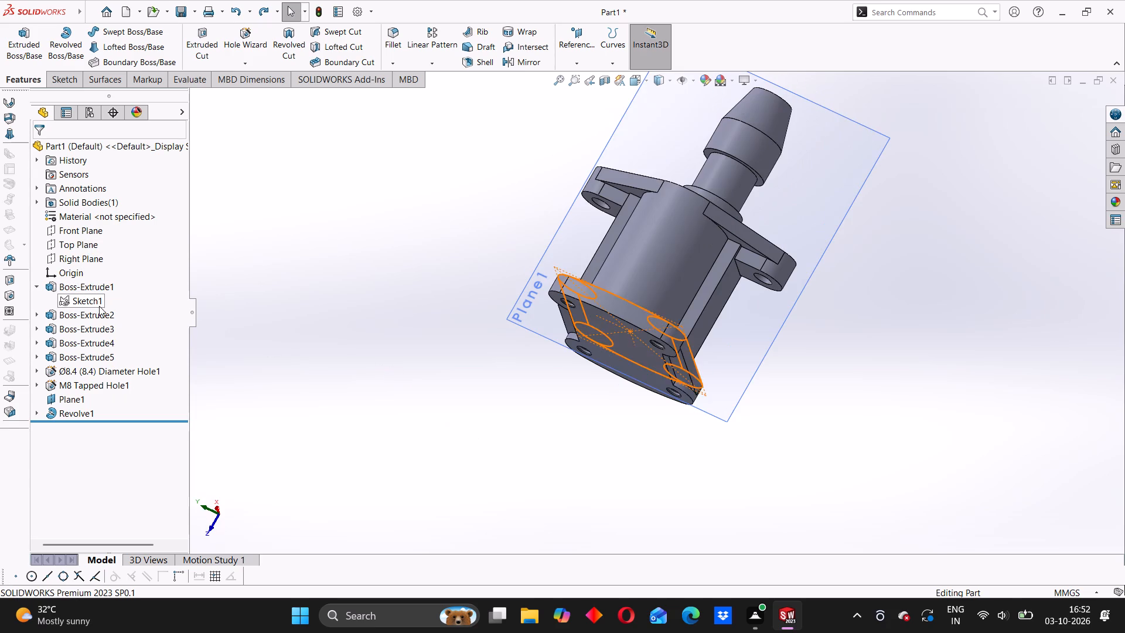
pyautogui.click(87, 314)
pyautogui.rightClick(87, 314)
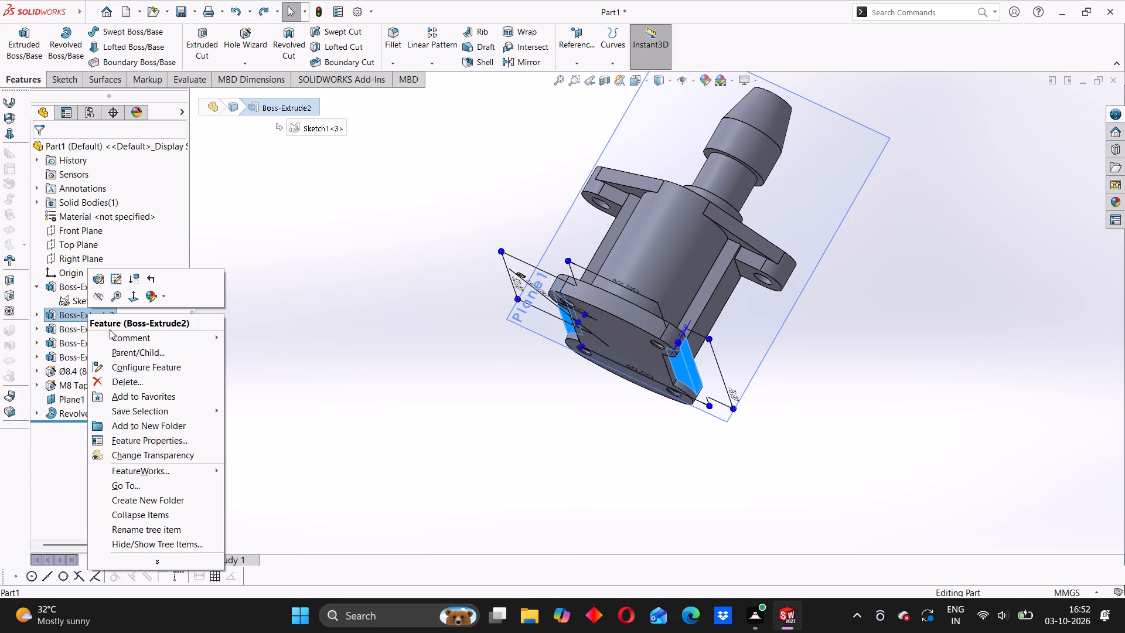
pyautogui.click(129, 382)
pyautogui.click(641, 232)
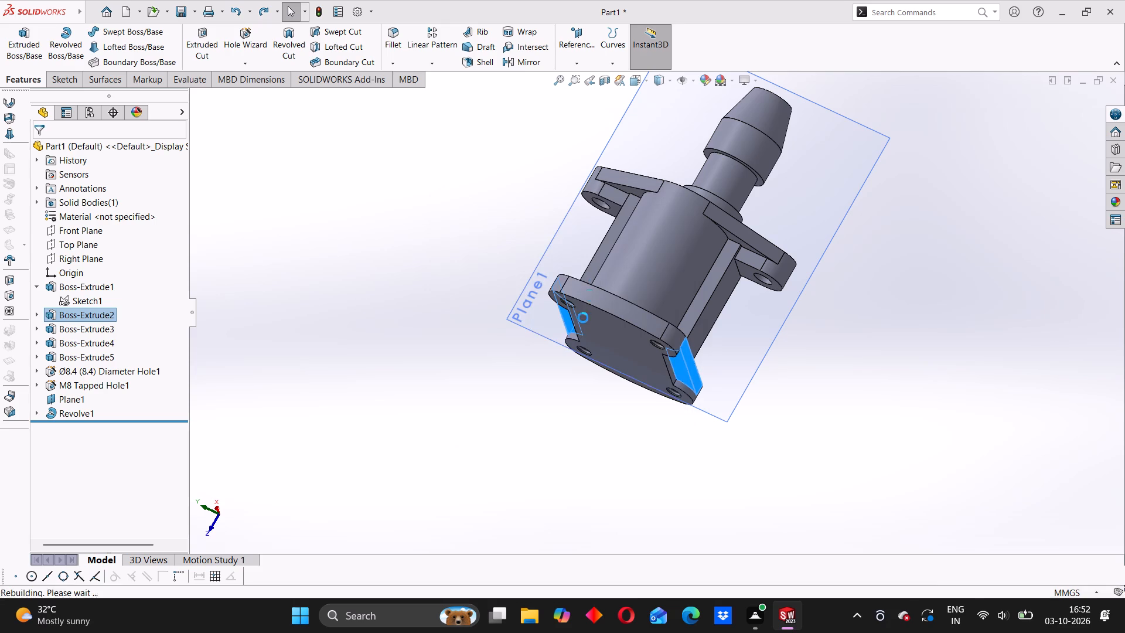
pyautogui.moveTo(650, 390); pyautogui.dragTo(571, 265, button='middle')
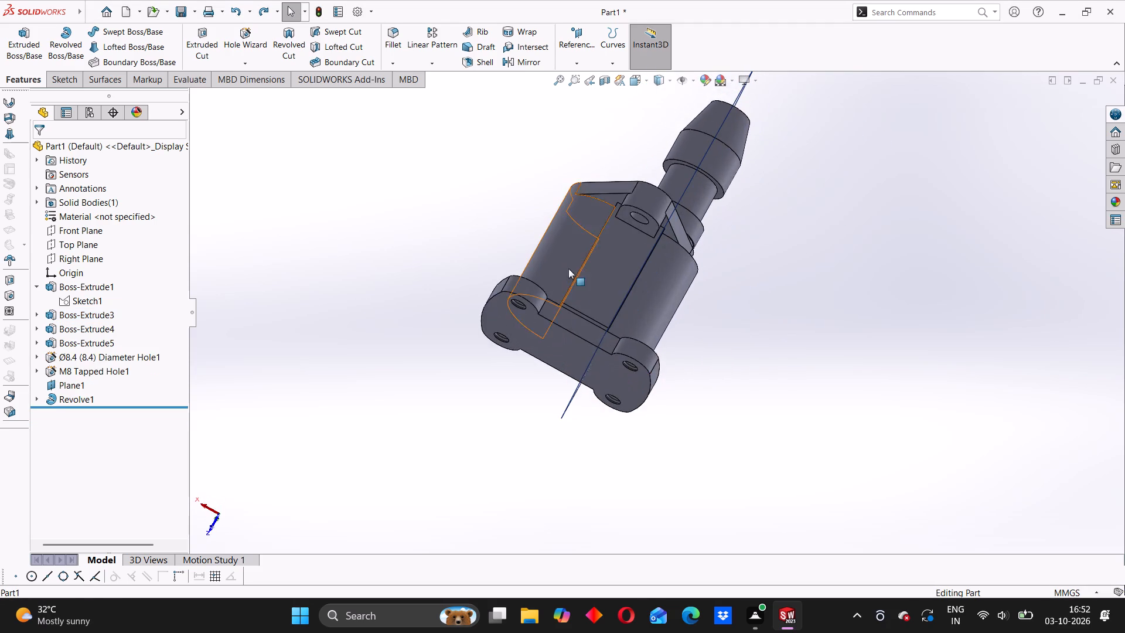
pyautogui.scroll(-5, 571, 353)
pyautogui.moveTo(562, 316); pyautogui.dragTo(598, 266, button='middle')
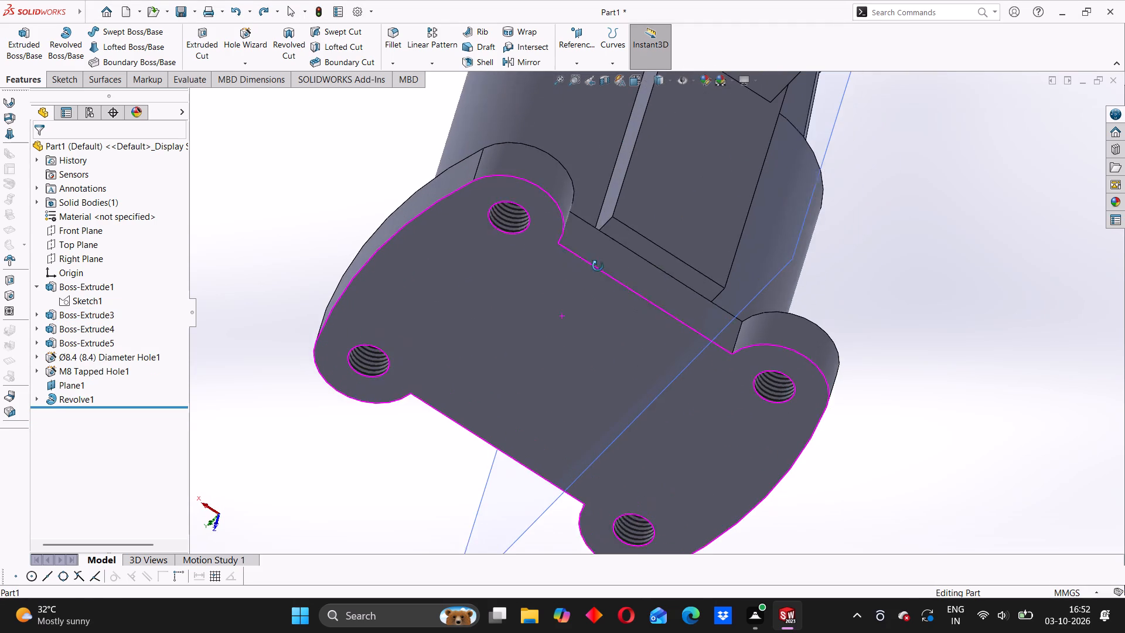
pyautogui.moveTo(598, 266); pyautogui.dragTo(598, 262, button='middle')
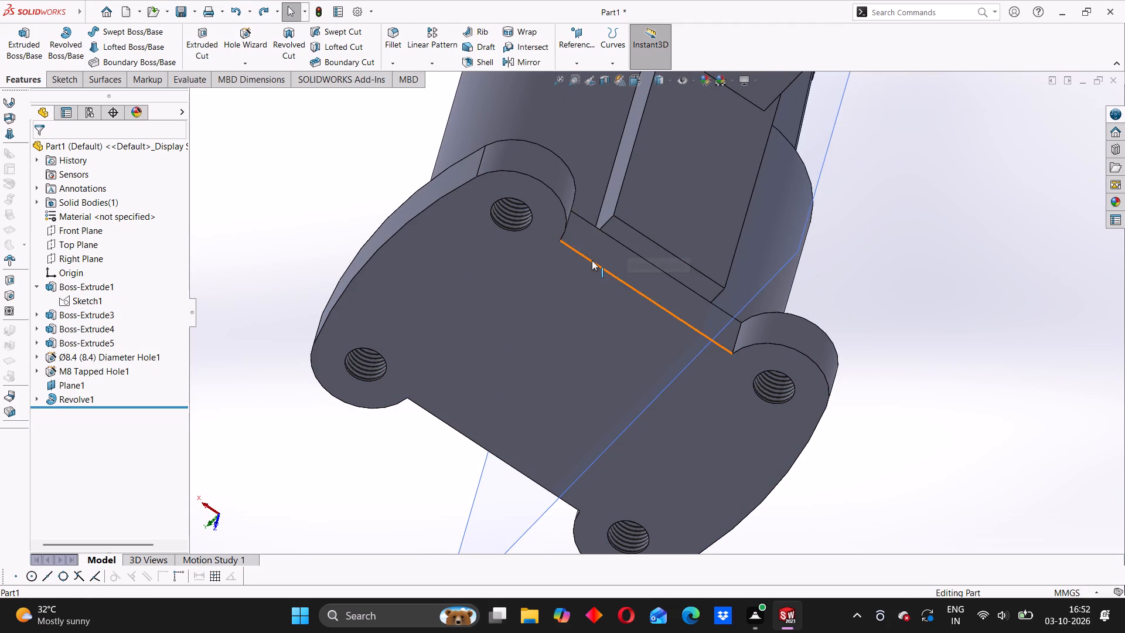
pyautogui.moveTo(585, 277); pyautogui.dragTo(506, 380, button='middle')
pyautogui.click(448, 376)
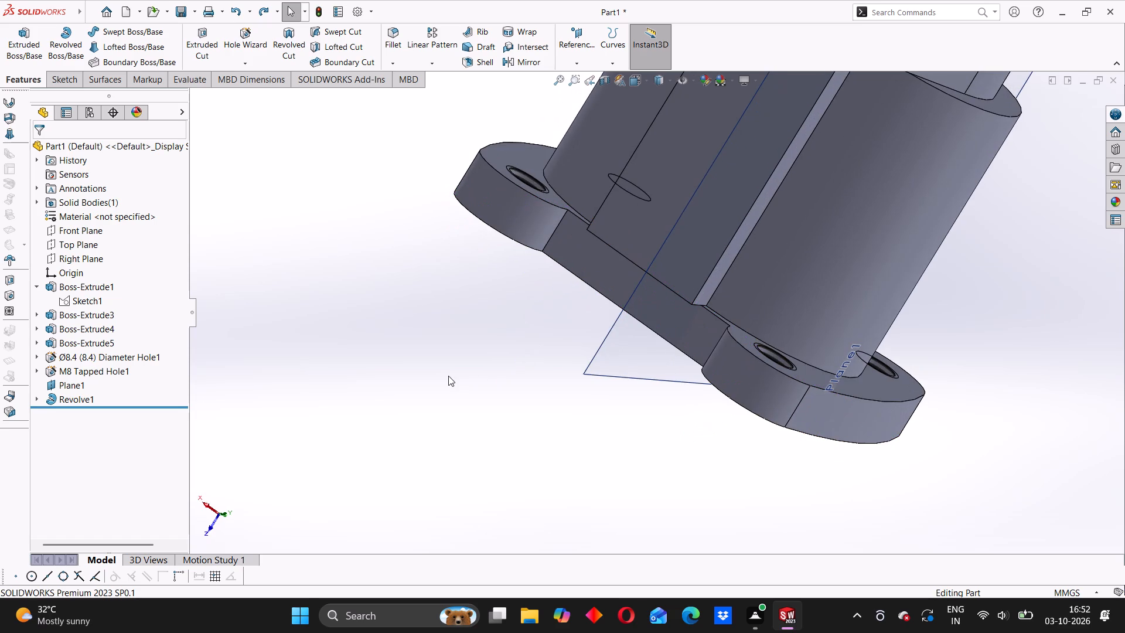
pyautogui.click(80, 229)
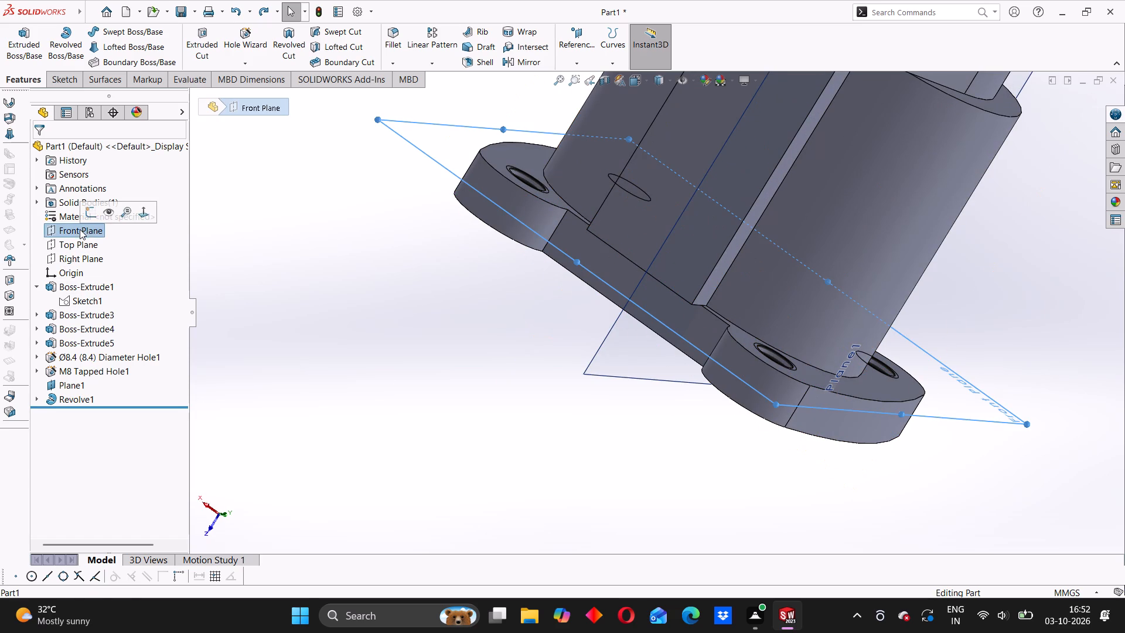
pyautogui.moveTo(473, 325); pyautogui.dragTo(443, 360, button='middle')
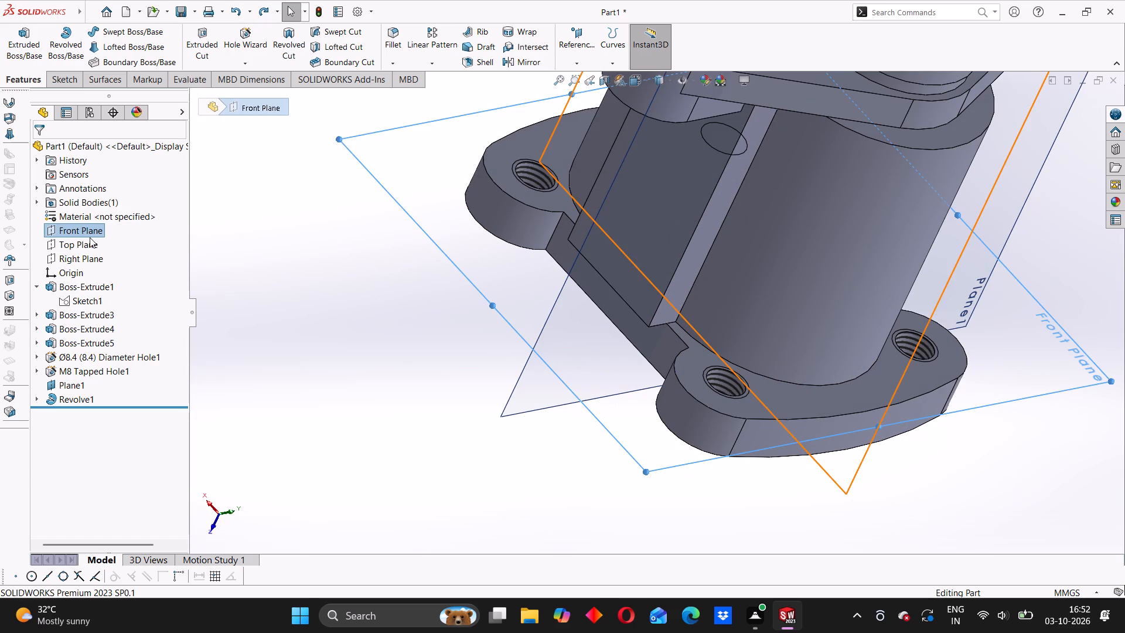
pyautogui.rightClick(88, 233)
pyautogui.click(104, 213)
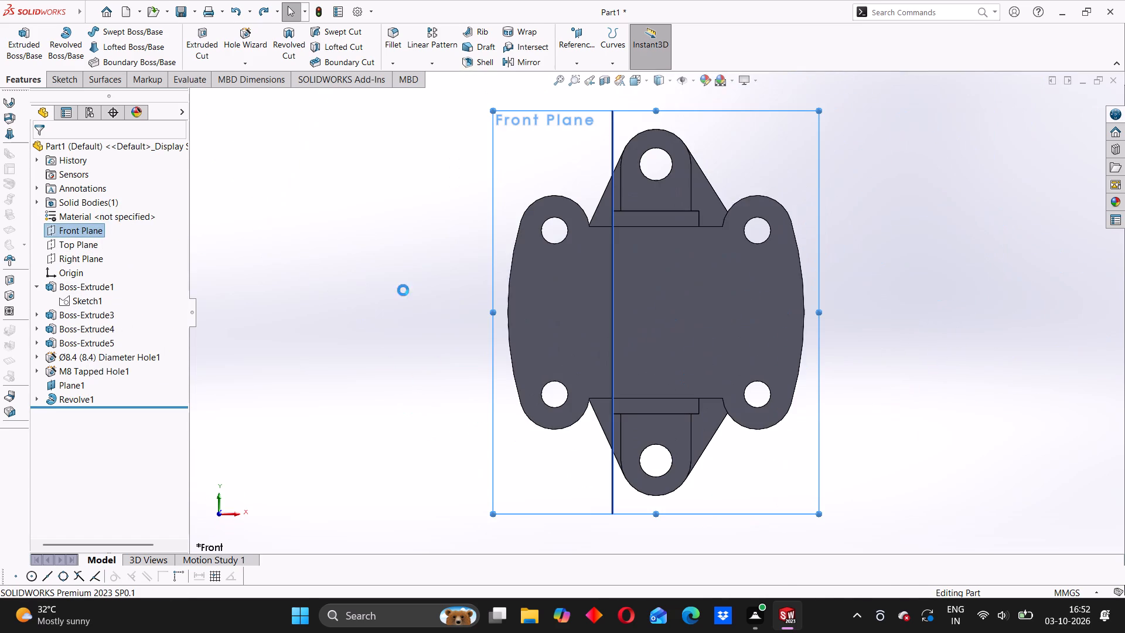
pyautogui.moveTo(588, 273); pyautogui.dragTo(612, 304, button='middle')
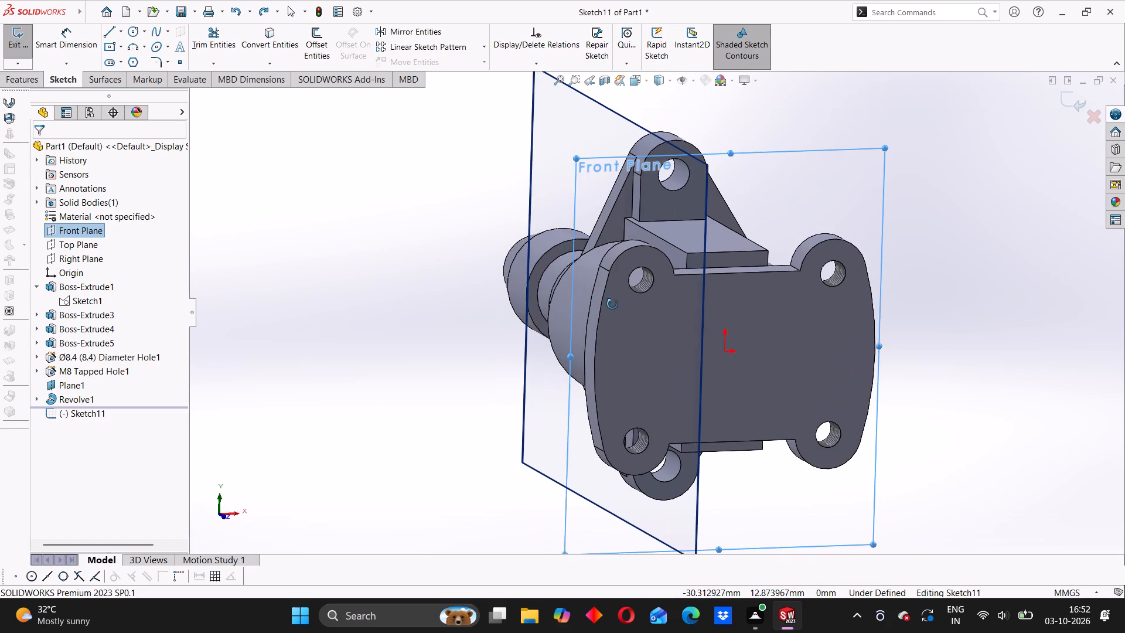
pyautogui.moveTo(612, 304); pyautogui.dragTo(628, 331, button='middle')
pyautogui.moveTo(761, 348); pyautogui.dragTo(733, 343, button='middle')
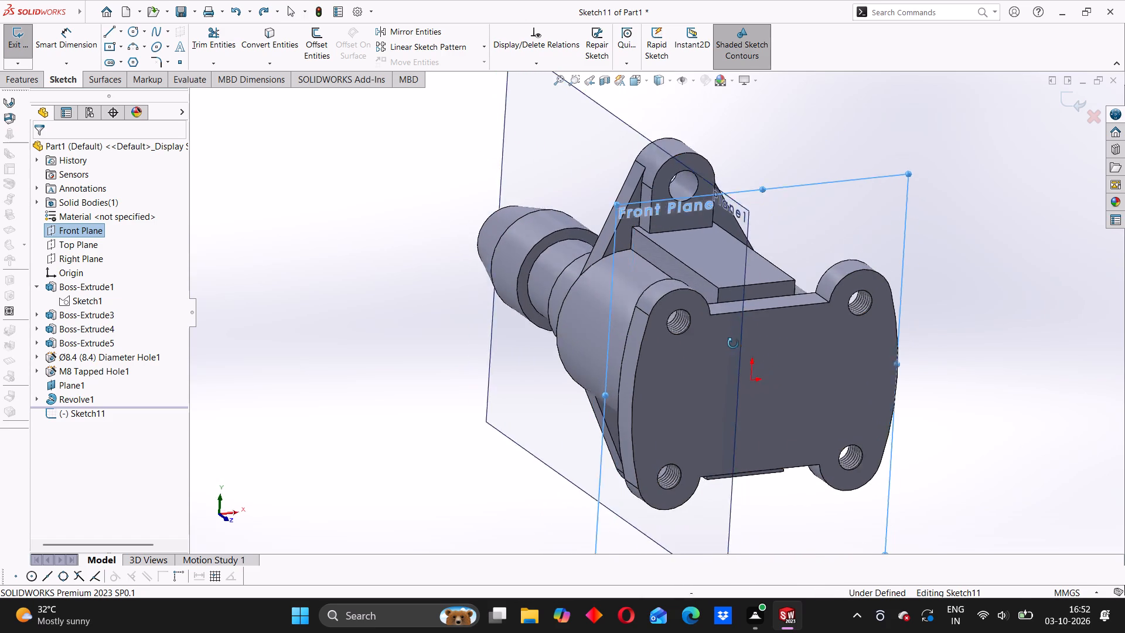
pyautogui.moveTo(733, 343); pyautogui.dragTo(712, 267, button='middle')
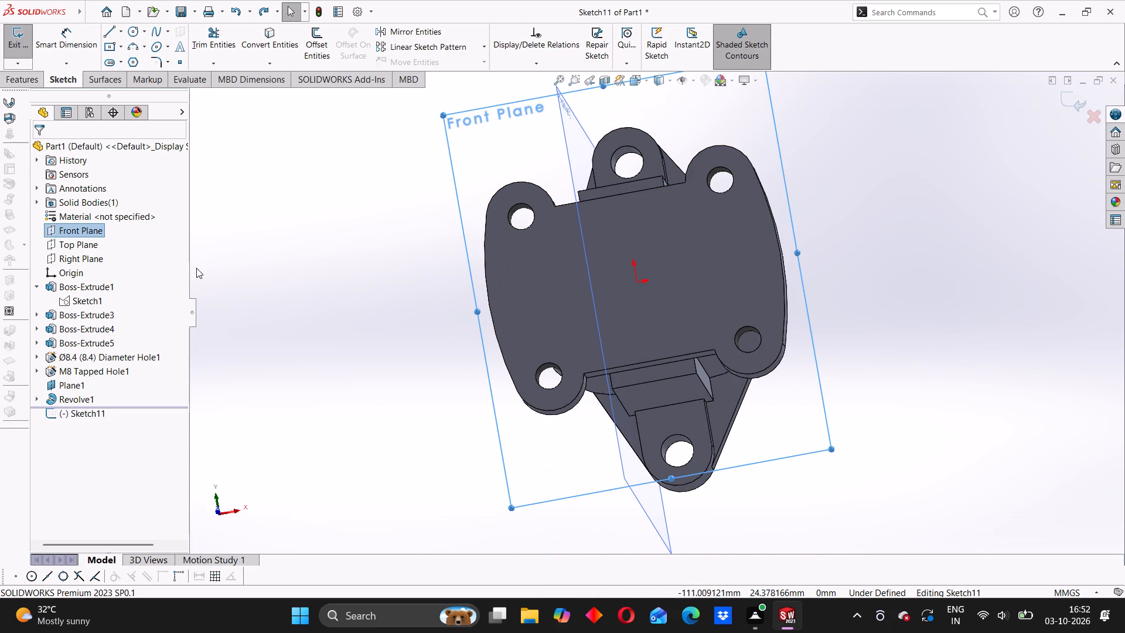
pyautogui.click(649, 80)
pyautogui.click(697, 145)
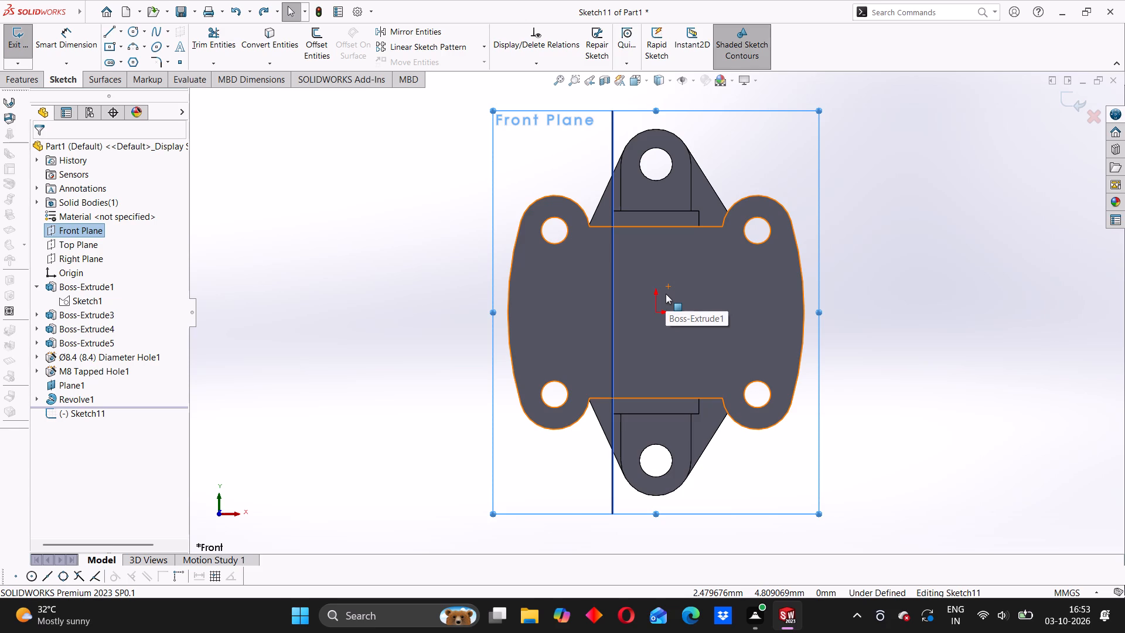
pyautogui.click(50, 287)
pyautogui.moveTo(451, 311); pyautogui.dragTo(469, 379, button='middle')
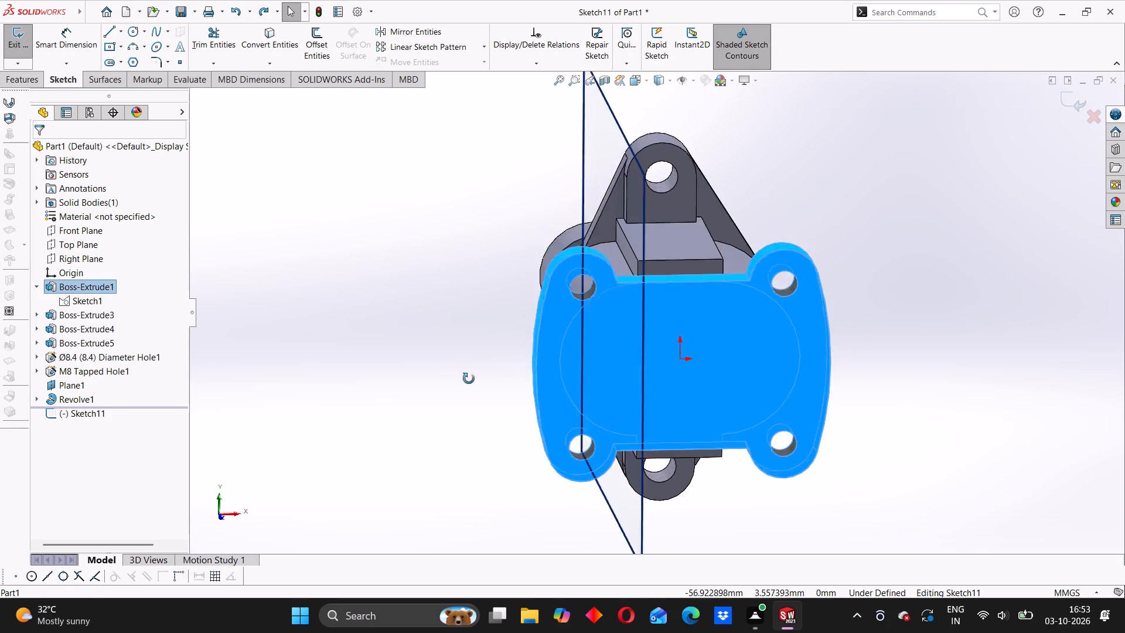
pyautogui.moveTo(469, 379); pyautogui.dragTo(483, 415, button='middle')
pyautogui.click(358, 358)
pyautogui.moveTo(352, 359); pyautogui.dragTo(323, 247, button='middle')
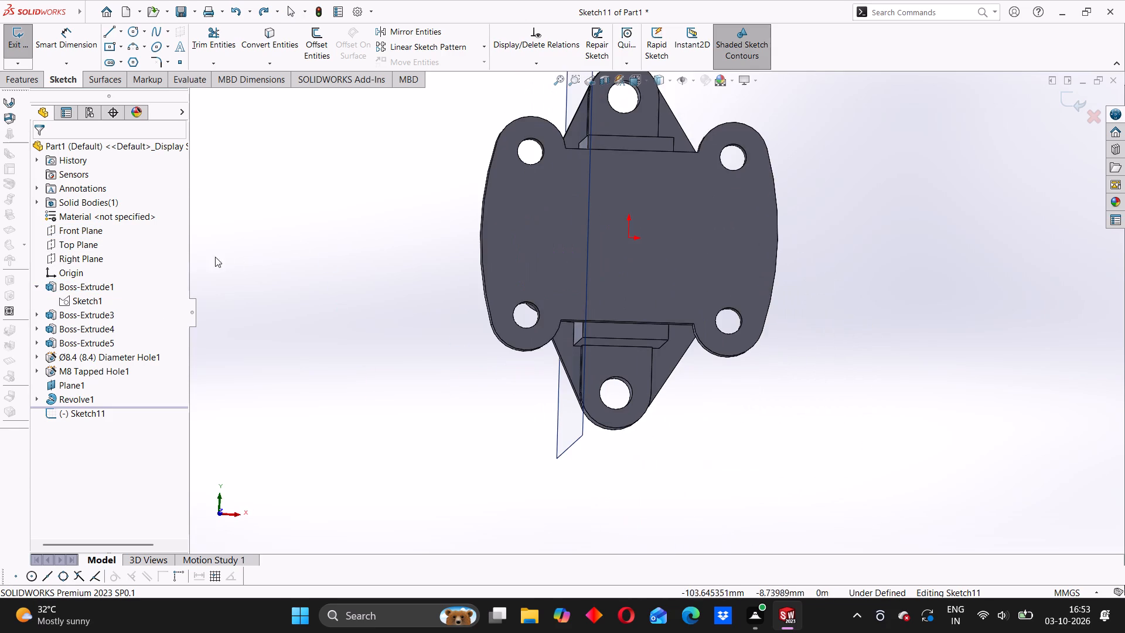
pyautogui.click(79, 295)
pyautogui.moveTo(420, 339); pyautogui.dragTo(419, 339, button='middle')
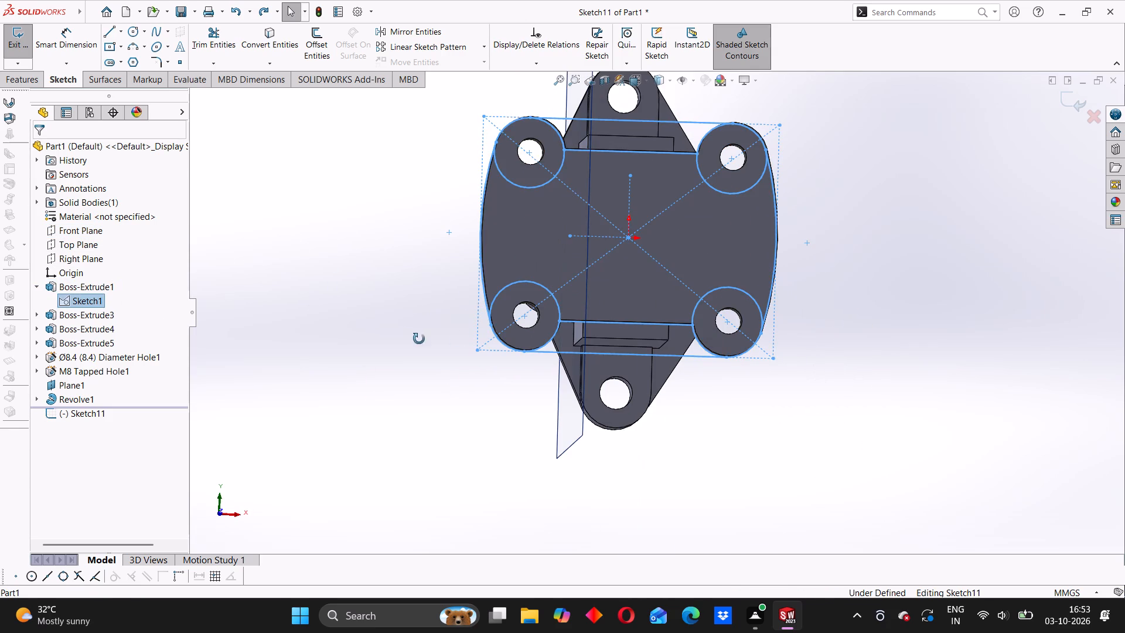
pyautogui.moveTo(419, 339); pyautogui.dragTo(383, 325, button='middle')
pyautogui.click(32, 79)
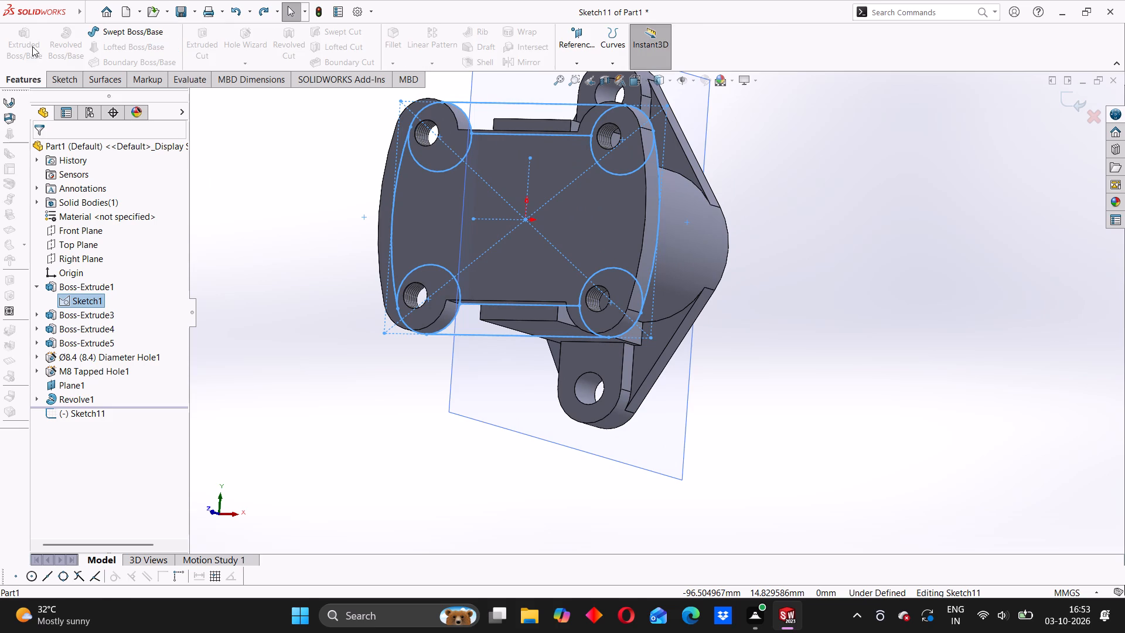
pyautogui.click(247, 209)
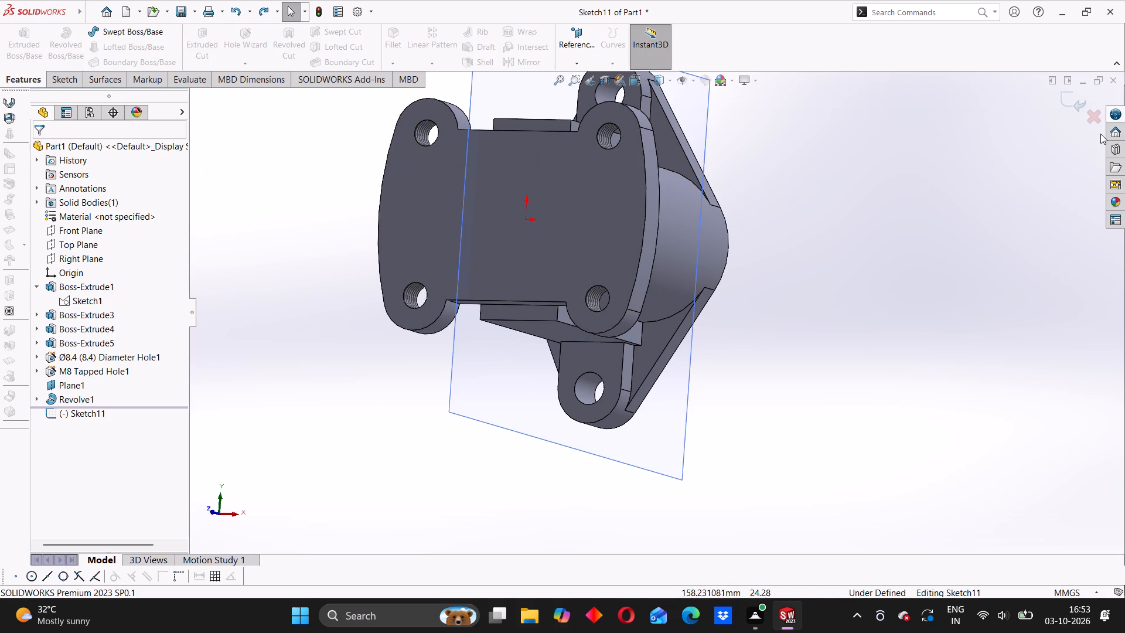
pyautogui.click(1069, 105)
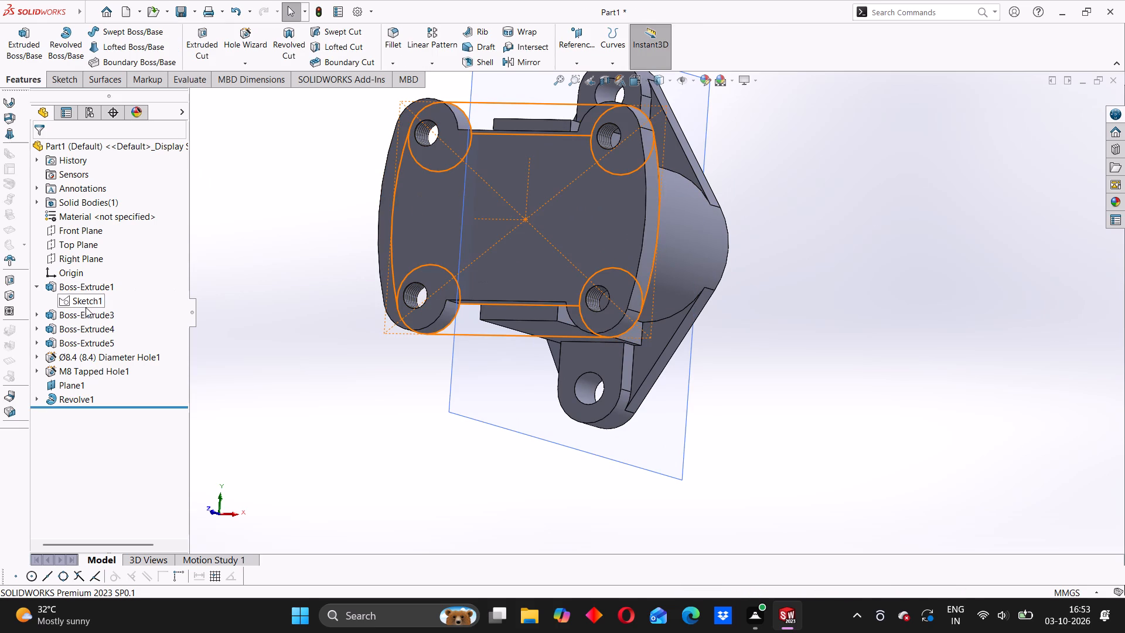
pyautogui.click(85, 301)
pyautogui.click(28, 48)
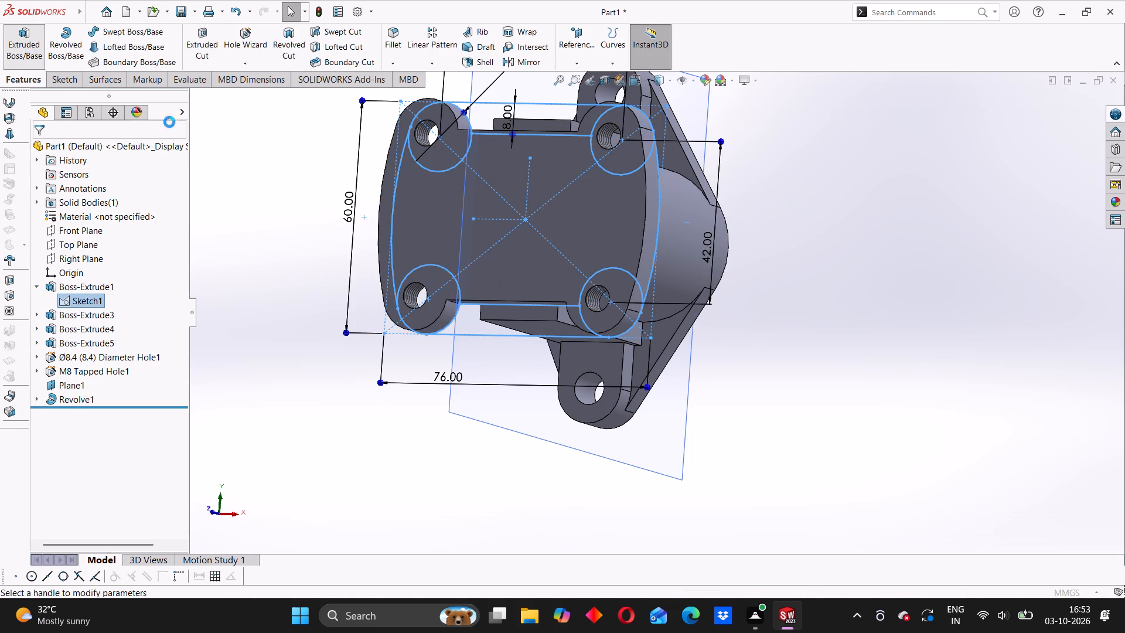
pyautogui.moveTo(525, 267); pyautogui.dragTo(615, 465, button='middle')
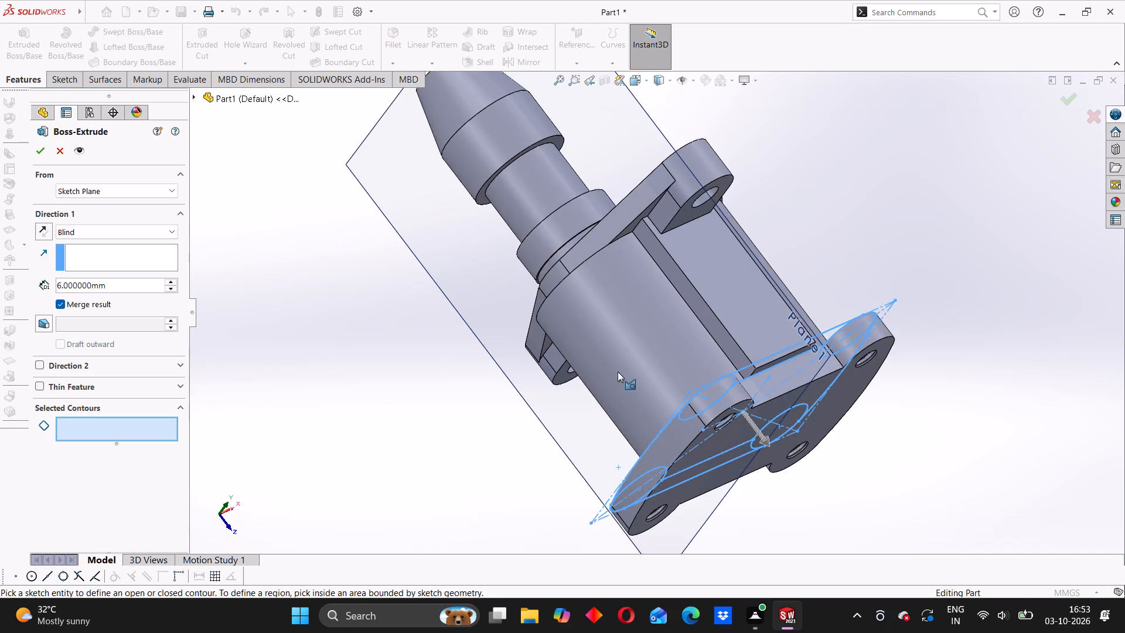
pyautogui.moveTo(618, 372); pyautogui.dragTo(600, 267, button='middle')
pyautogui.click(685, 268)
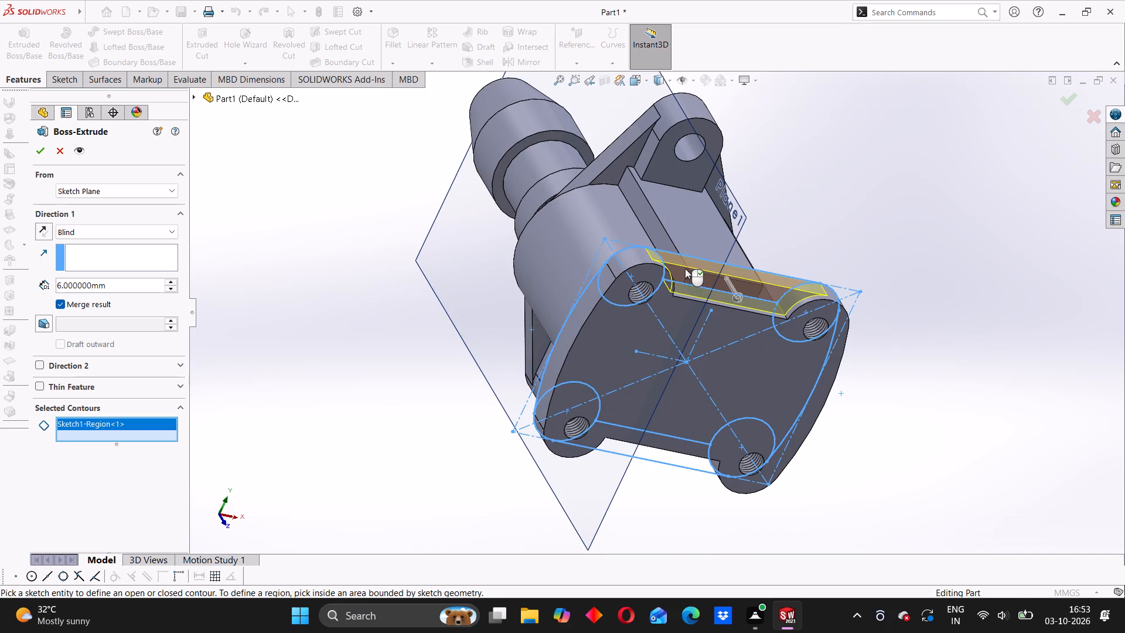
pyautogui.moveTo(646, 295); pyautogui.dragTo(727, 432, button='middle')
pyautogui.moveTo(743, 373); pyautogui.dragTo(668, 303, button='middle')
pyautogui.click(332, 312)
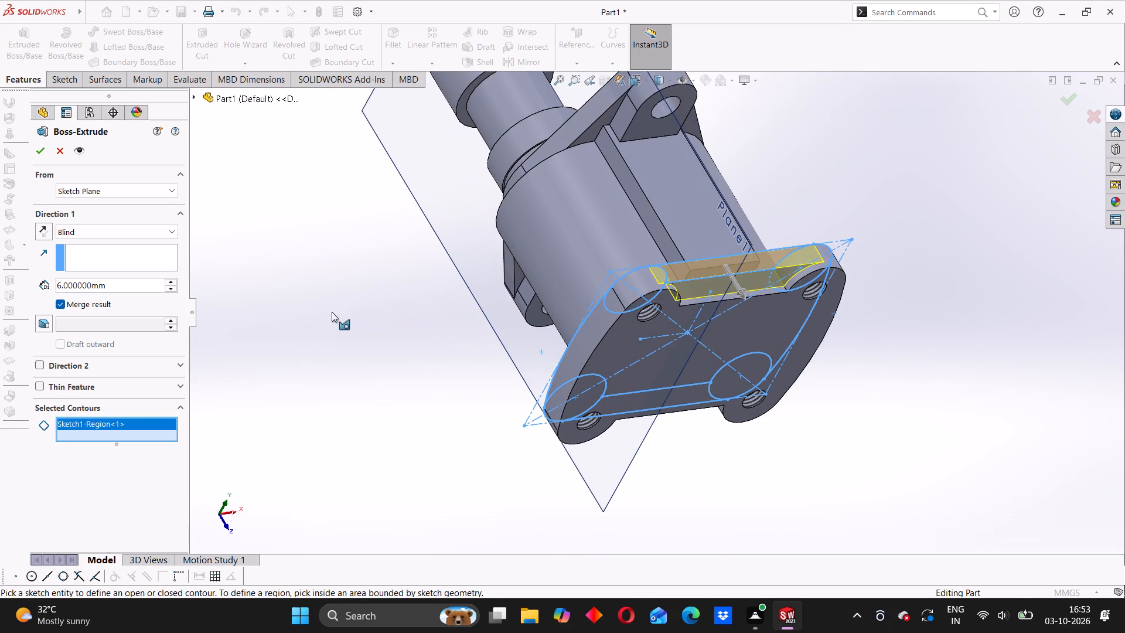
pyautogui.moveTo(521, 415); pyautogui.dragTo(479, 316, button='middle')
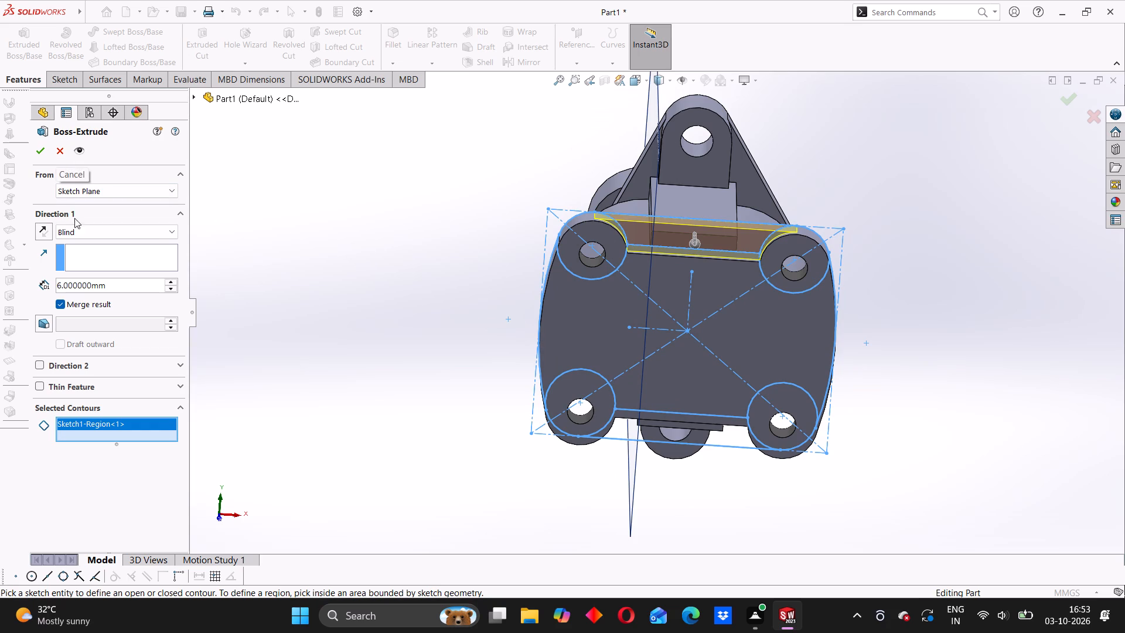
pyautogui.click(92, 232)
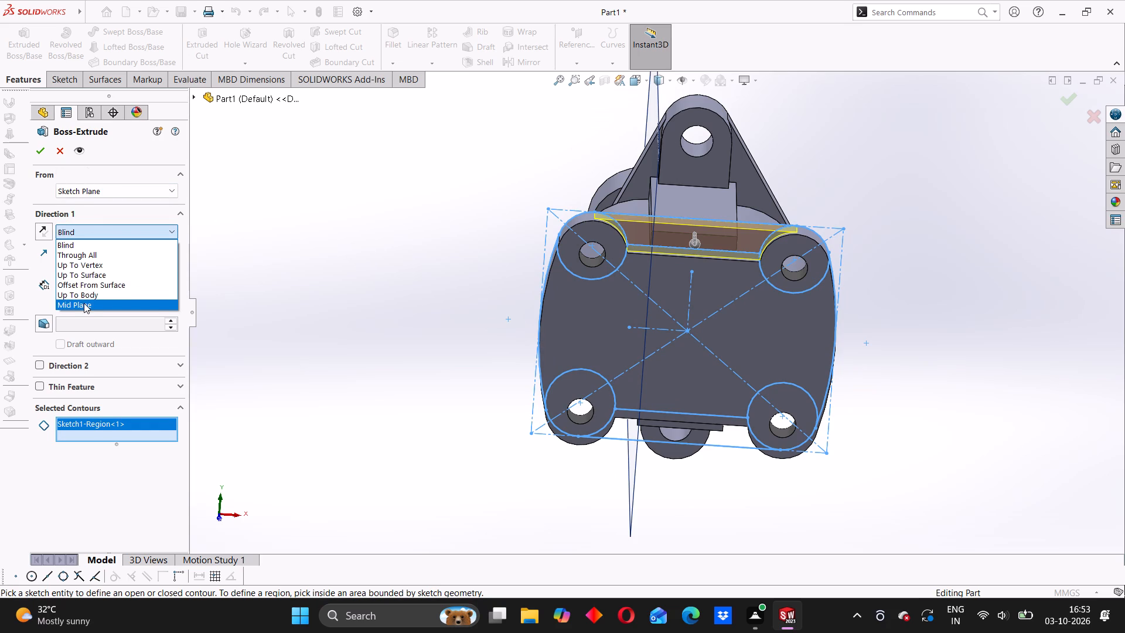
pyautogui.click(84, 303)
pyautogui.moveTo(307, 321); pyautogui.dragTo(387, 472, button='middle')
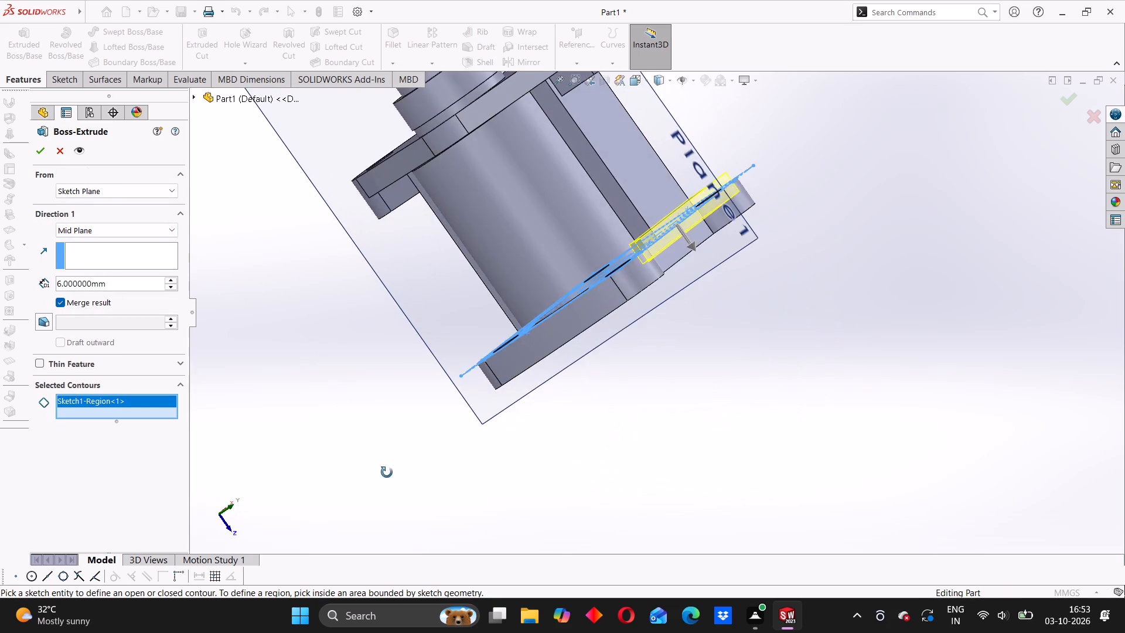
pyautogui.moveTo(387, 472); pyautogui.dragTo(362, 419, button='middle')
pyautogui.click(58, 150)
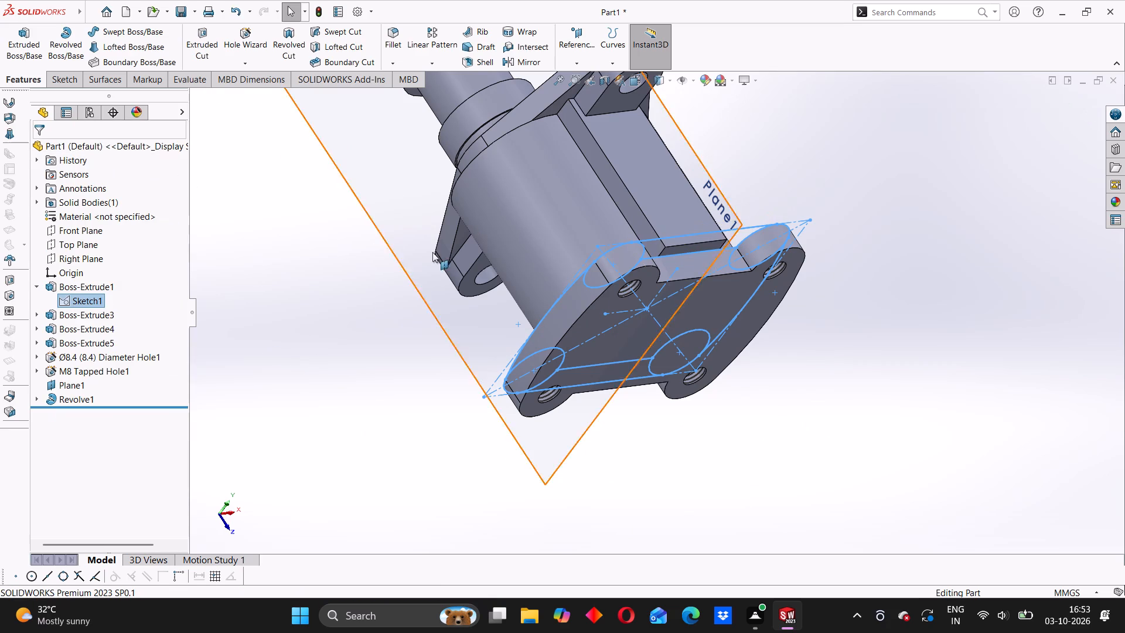
# Start a new sketch on the flat outer face of the base flange.
pyautogui.moveTo(739, 330); pyautogui.dragTo(712, 292, button='middle')
pyautogui.click(340, 343)
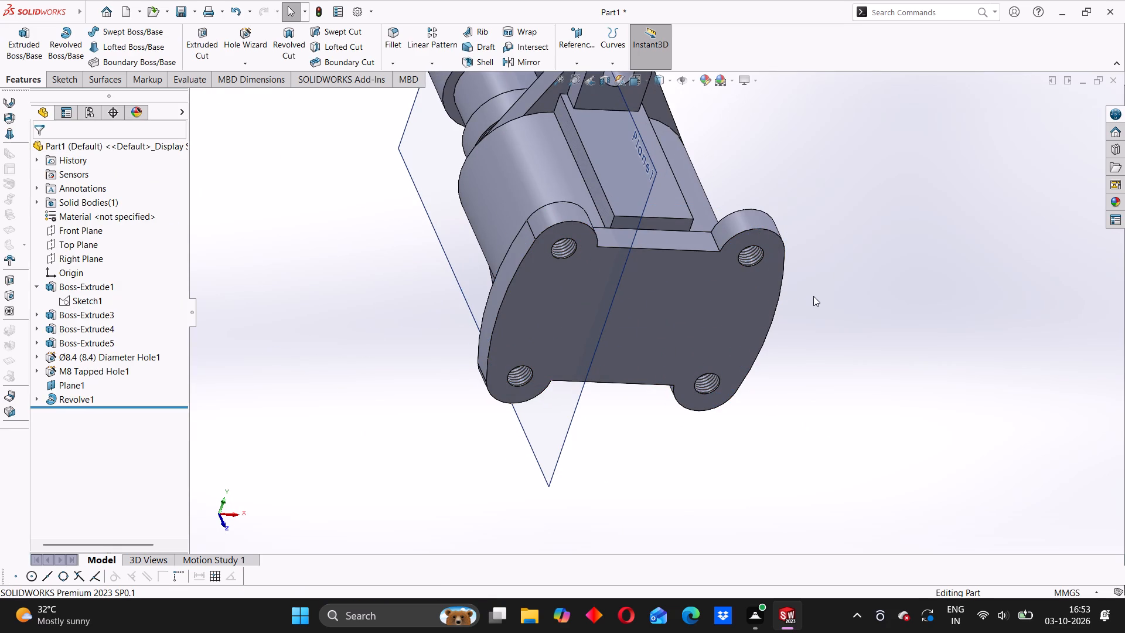
pyautogui.moveTo(901, 283); pyautogui.dragTo(853, 210, button='middle')
pyautogui.click(616, 316)
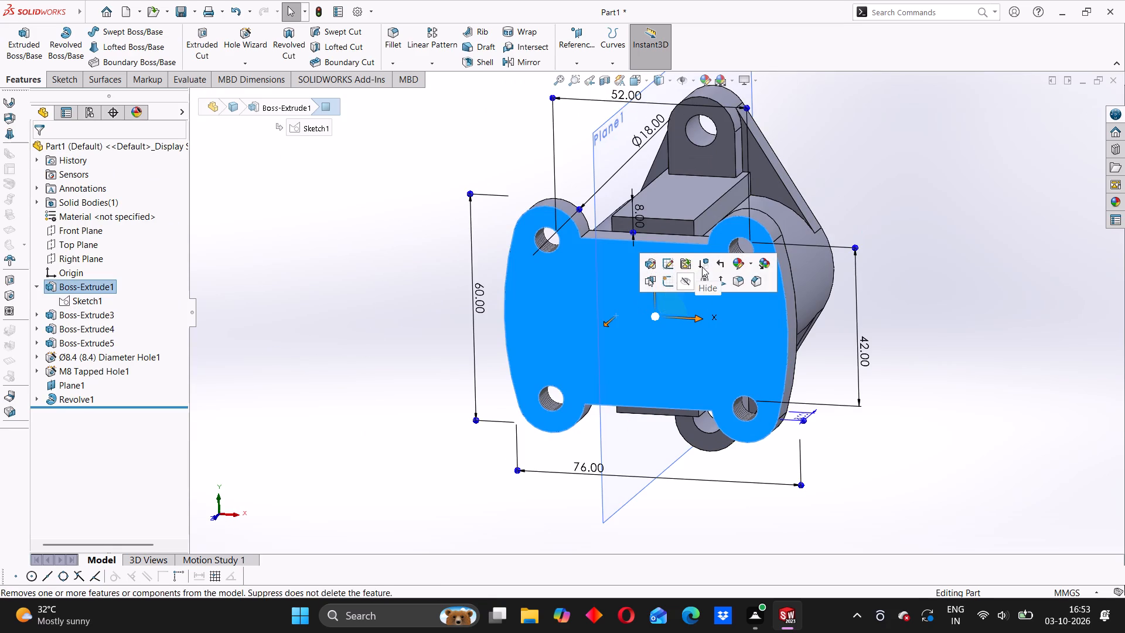
pyautogui.click(671, 283)
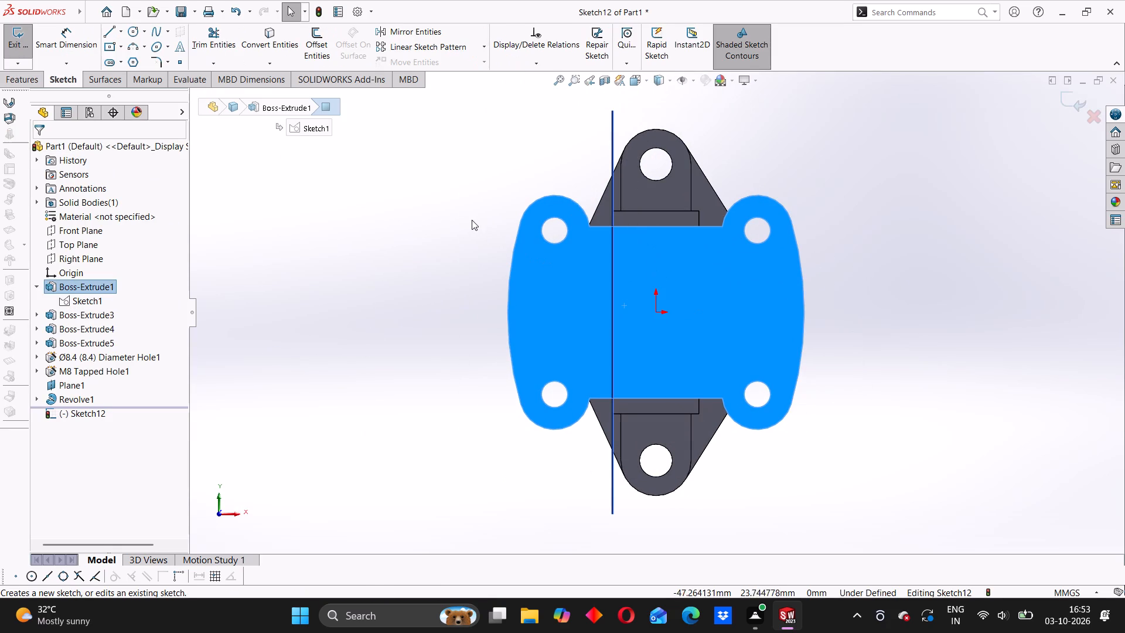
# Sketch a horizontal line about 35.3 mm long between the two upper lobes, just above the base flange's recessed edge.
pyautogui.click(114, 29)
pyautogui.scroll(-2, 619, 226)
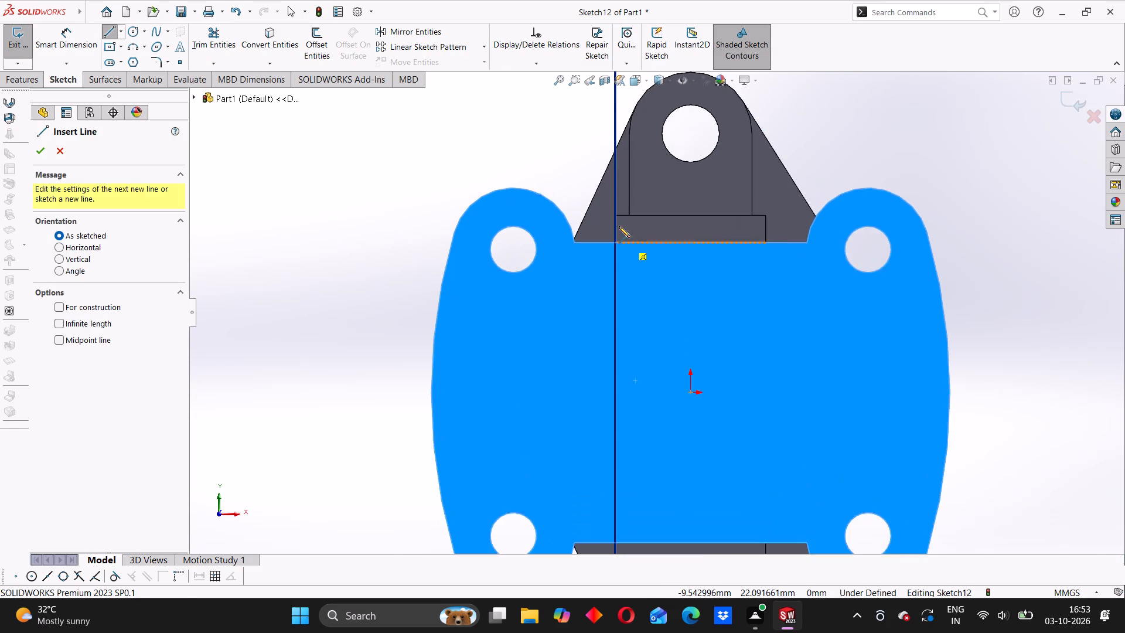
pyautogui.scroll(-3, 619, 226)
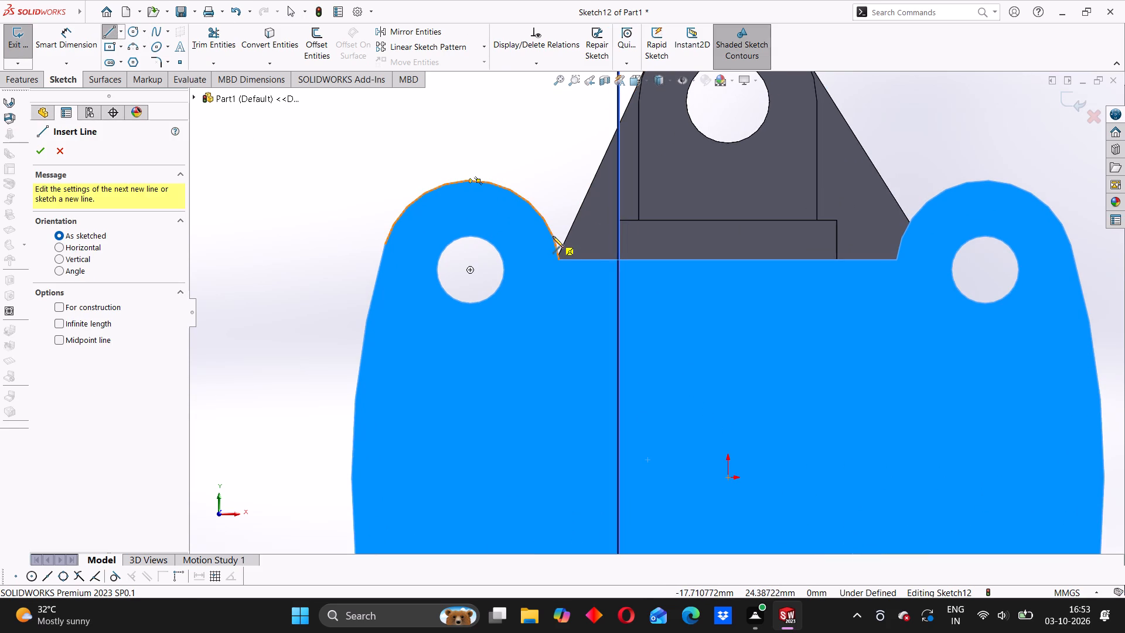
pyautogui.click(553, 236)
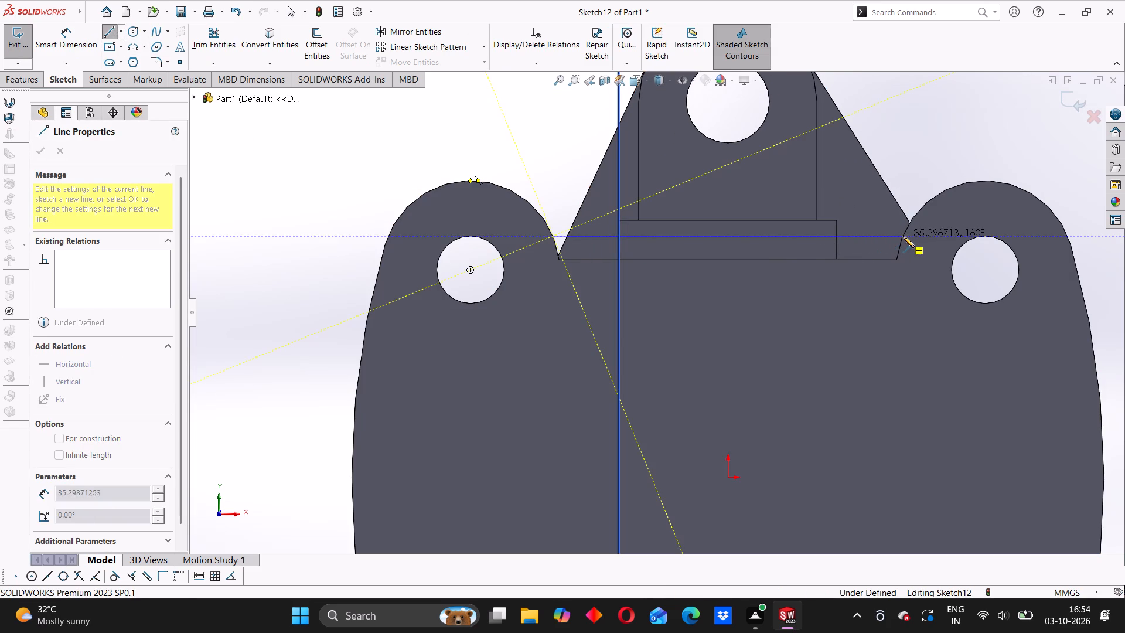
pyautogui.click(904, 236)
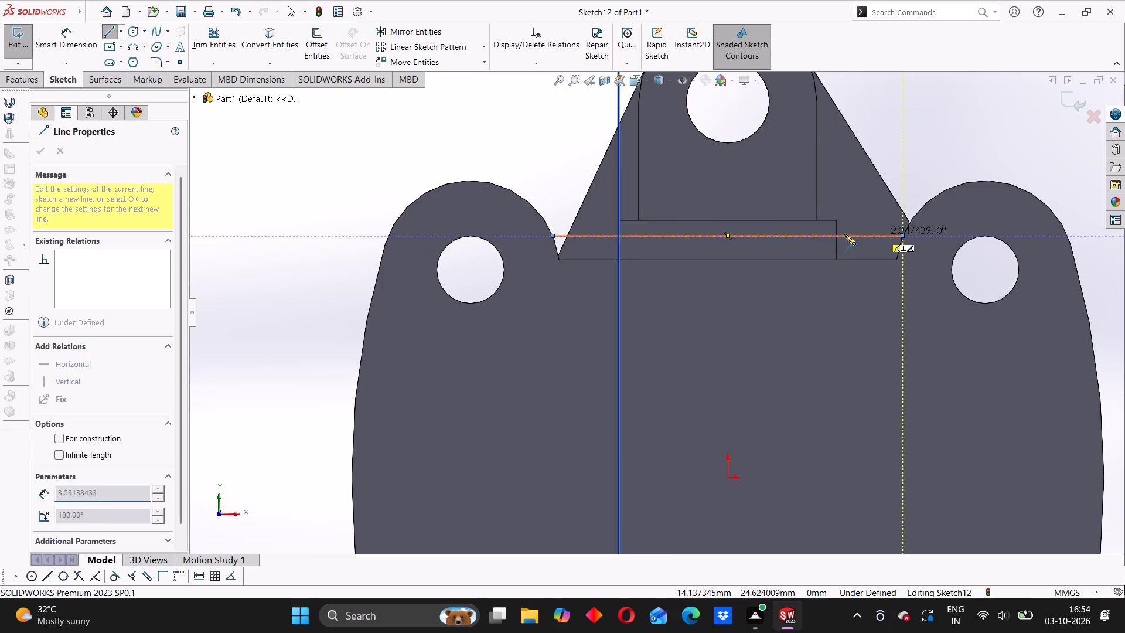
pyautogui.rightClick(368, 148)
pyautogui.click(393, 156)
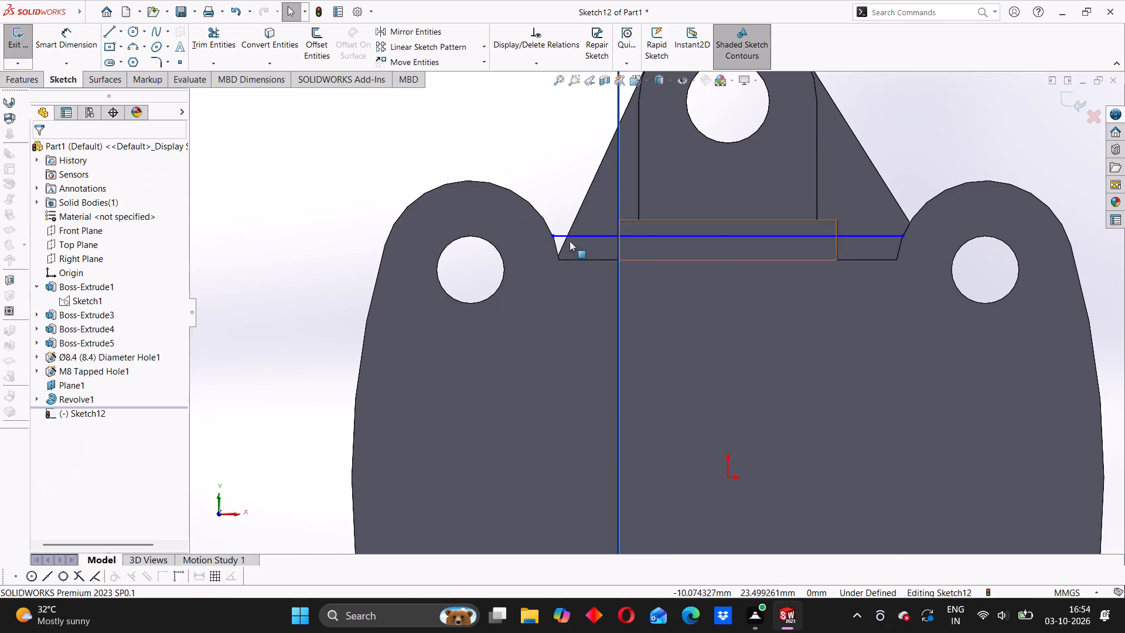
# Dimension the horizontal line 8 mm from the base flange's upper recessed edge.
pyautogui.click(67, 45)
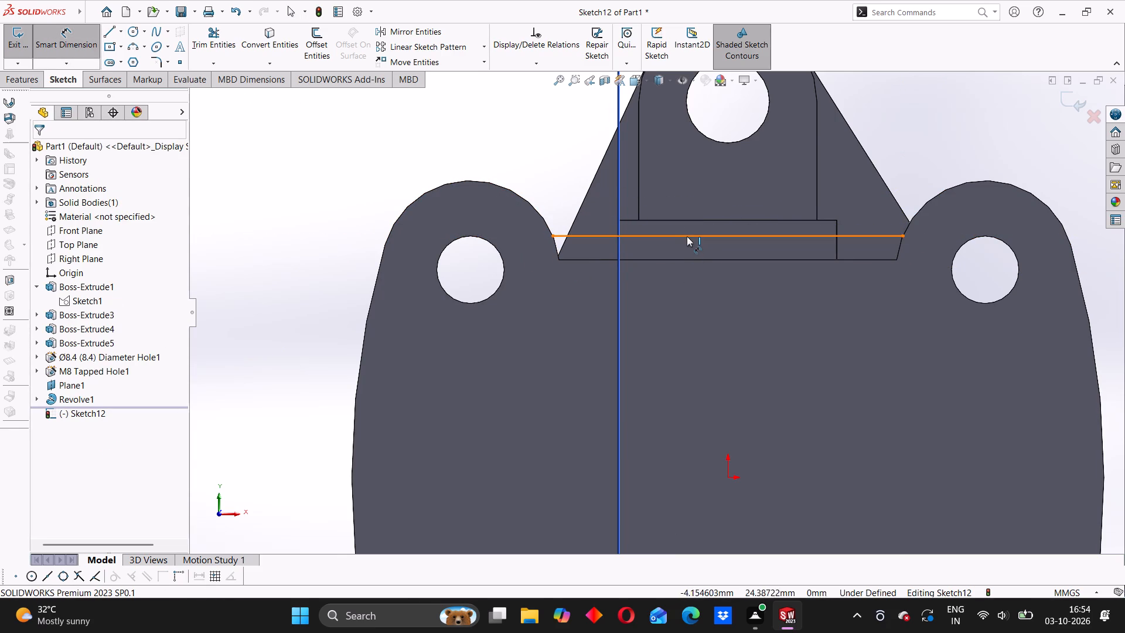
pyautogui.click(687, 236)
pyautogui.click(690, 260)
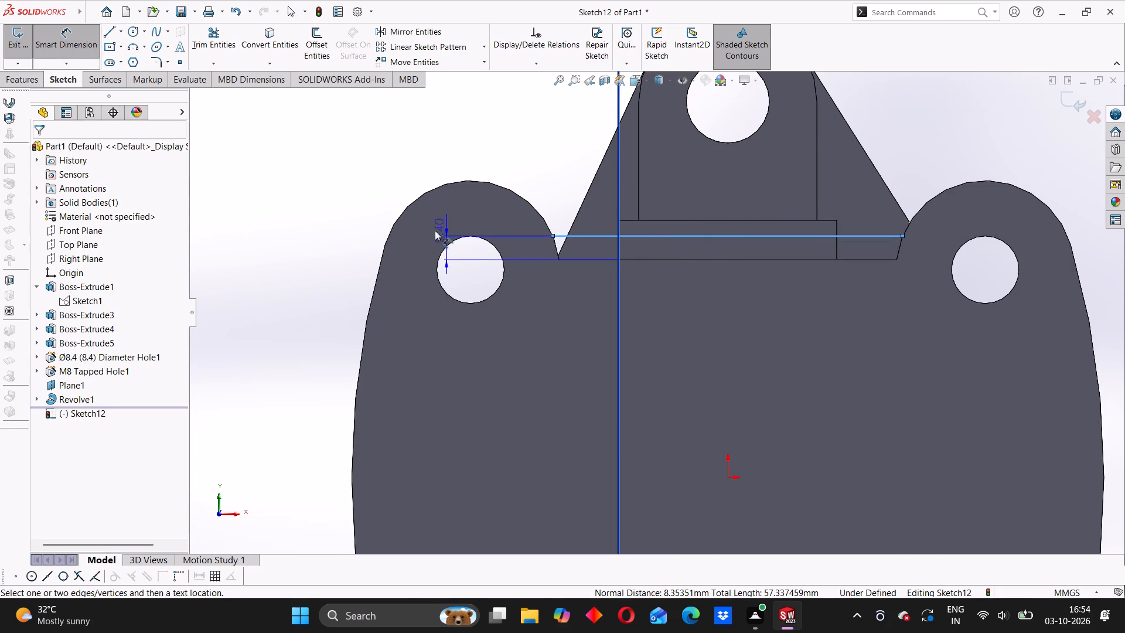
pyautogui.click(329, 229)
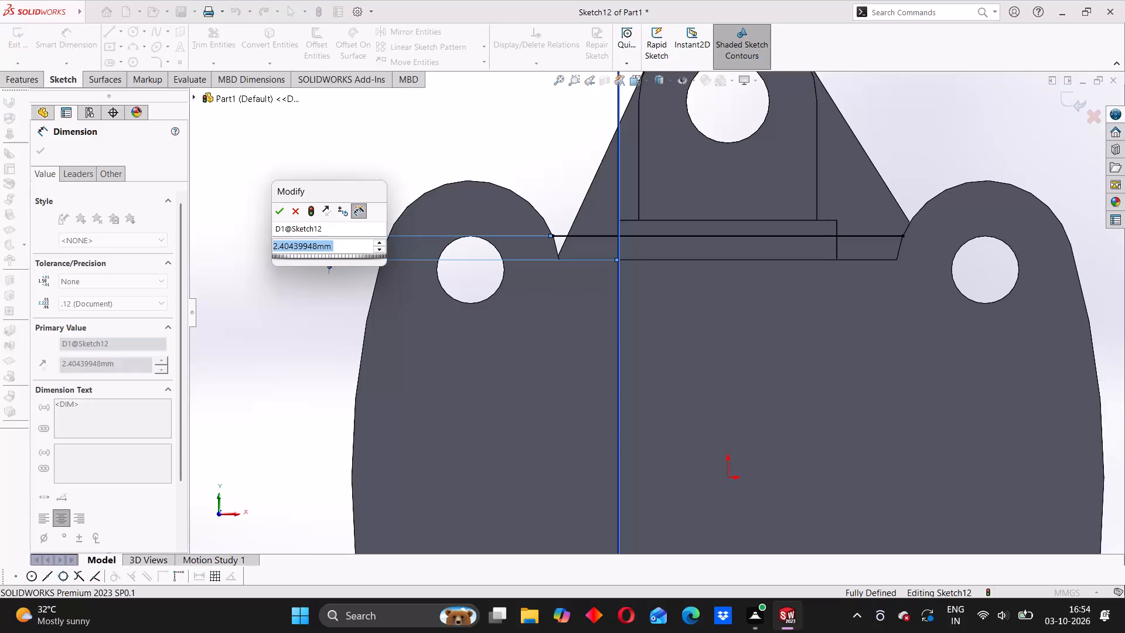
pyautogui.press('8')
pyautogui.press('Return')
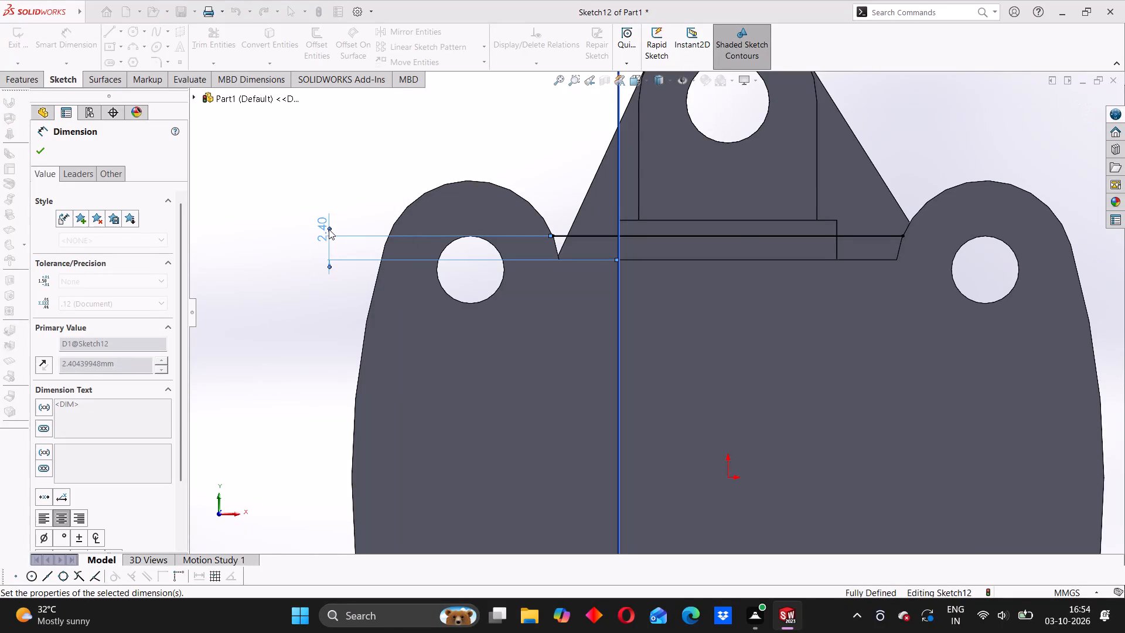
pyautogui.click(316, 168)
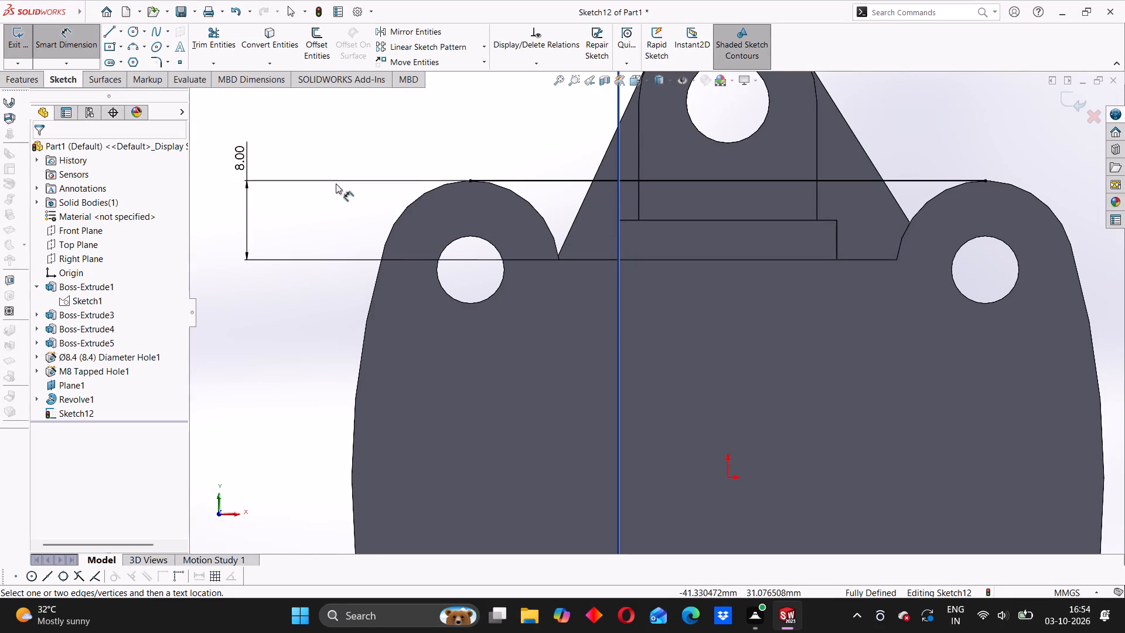
# Examine the dimensioned line against the base flange's lobes and recessed edge from several angles.
pyautogui.moveTo(652, 295); pyautogui.dragTo(652, 476, button='middle')
pyautogui.moveTo(705, 258); pyautogui.dragTo(725, 413, button='middle')
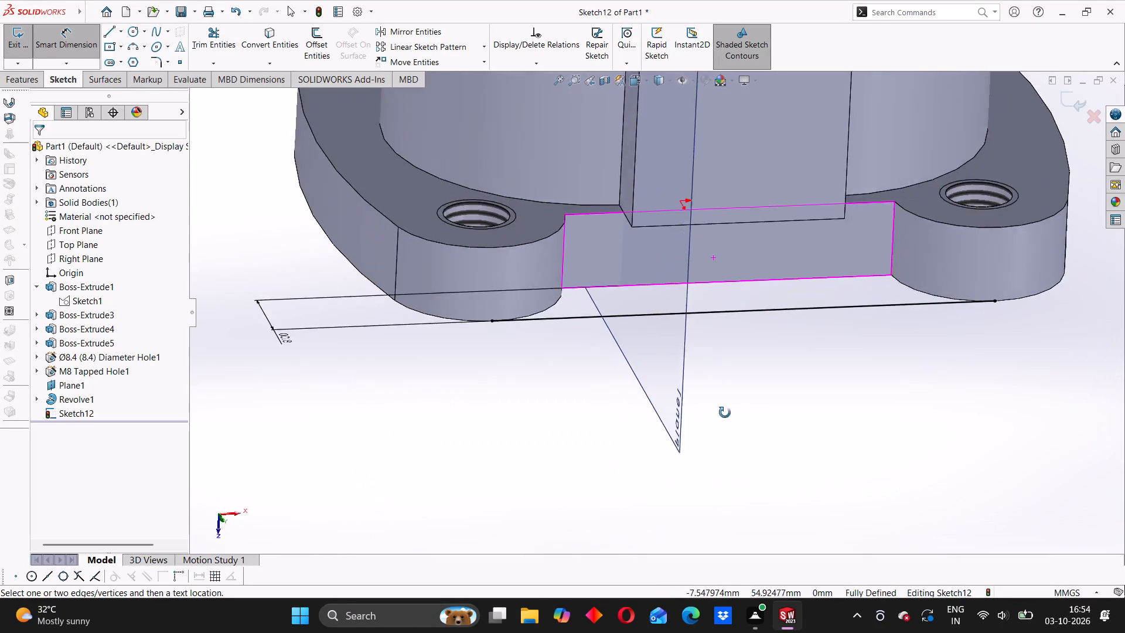
pyautogui.moveTo(725, 413); pyautogui.dragTo(761, 455, button='middle')
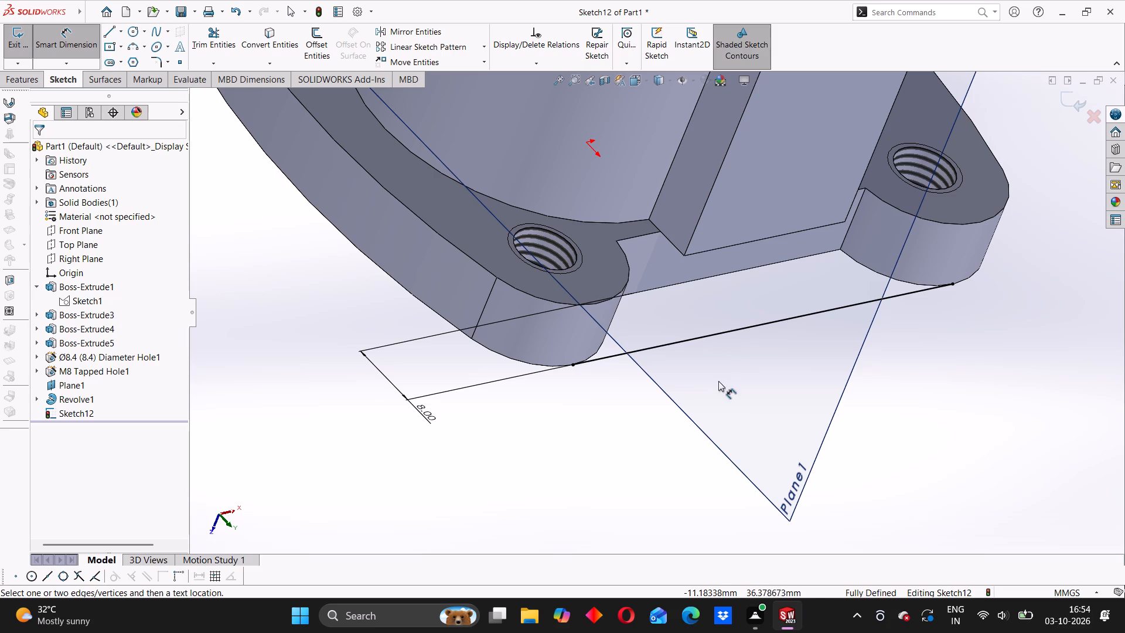
pyautogui.moveTo(639, 329); pyautogui.dragTo(660, 364, button='middle')
pyautogui.moveTo(665, 351); pyautogui.dragTo(641, 261, button='middle')
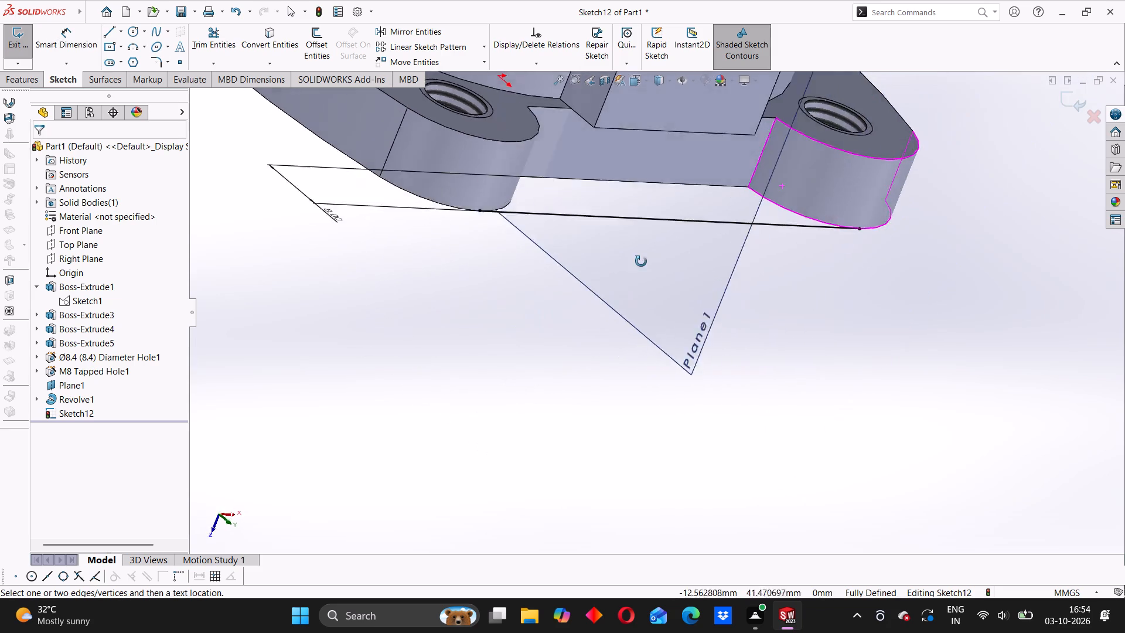
pyautogui.moveTo(641, 261); pyautogui.dragTo(628, 105, button='middle')
pyautogui.scroll(2, 660, 151)
pyautogui.moveTo(653, 234); pyautogui.dragTo(687, 135, button='middle')
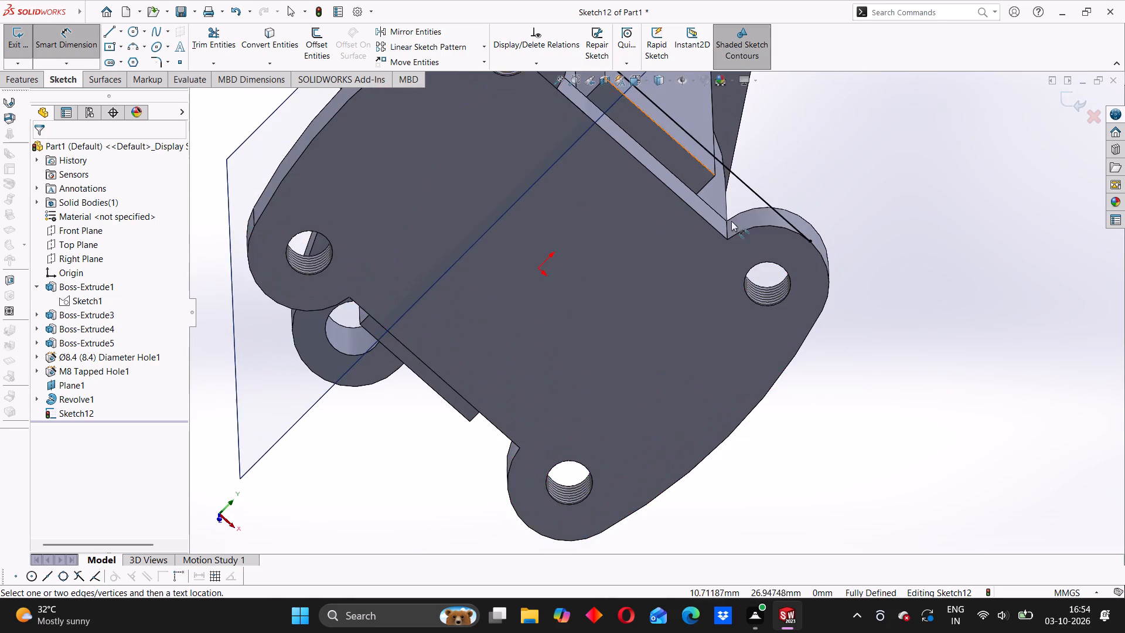
pyautogui.scroll(2, 737, 242)
pyautogui.scroll(-1, 676, 256)
pyautogui.moveTo(660, 263); pyautogui.dragTo(684, 210, button='middle')
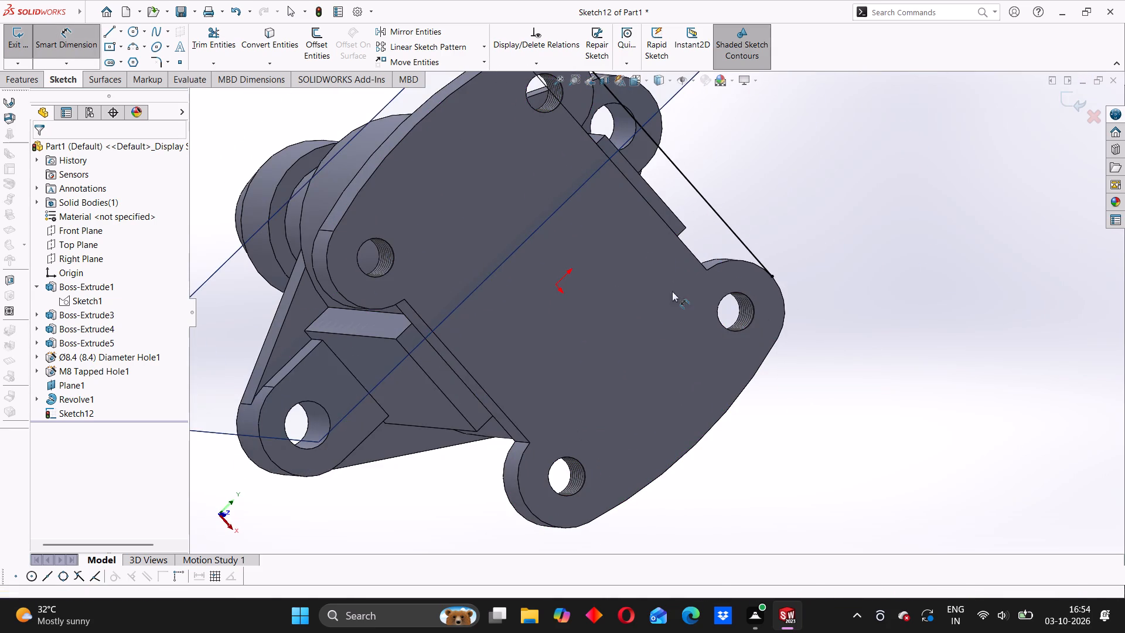
pyautogui.scroll(2, 649, 257)
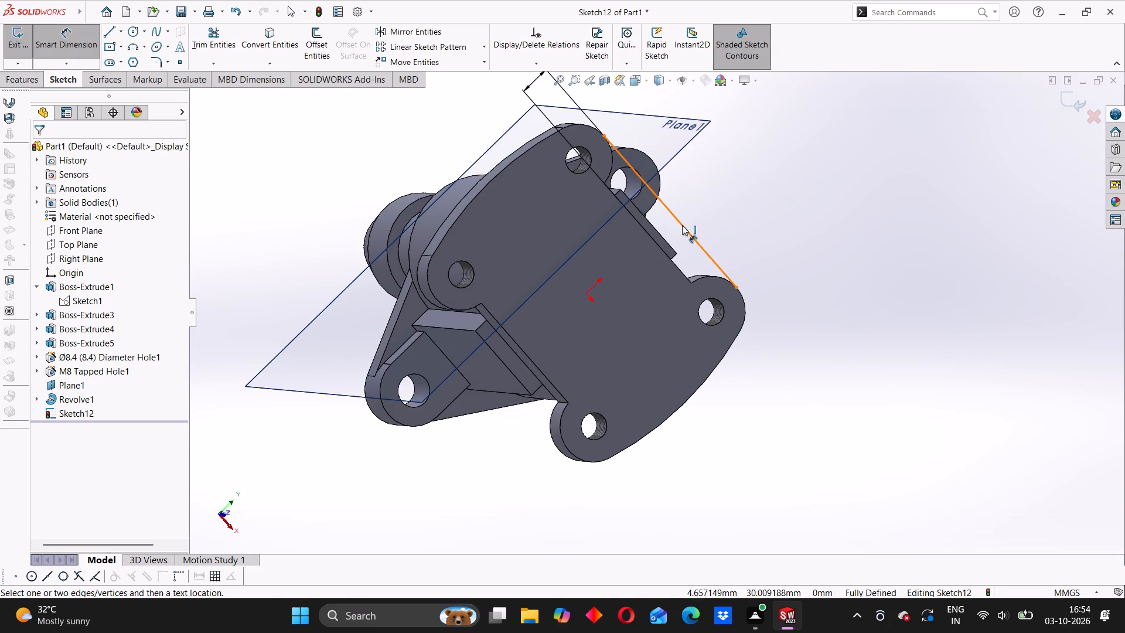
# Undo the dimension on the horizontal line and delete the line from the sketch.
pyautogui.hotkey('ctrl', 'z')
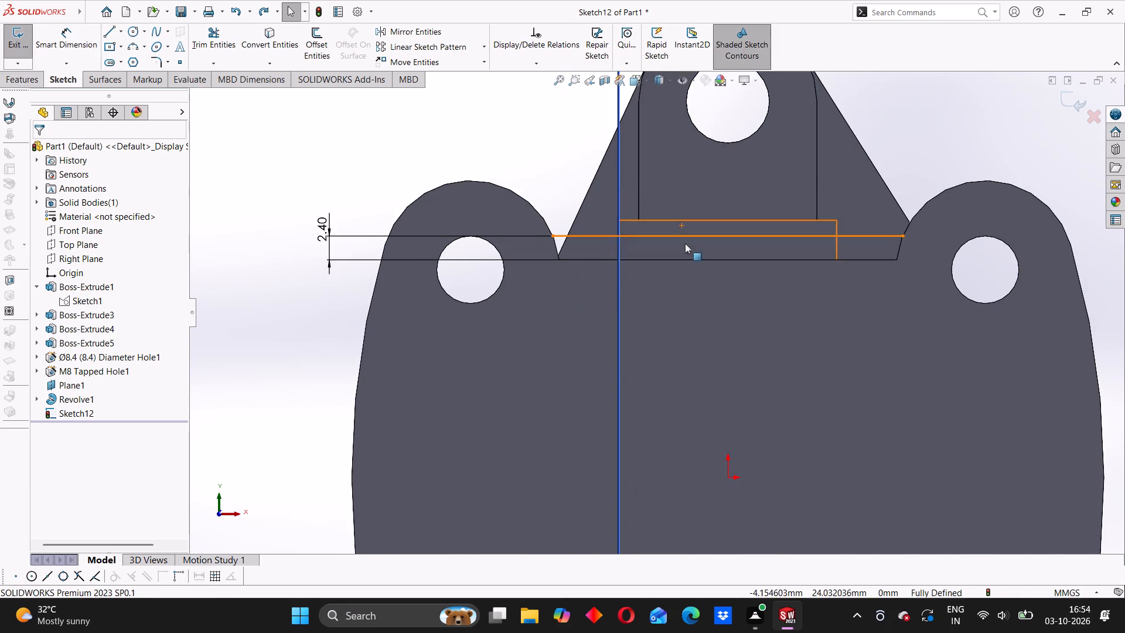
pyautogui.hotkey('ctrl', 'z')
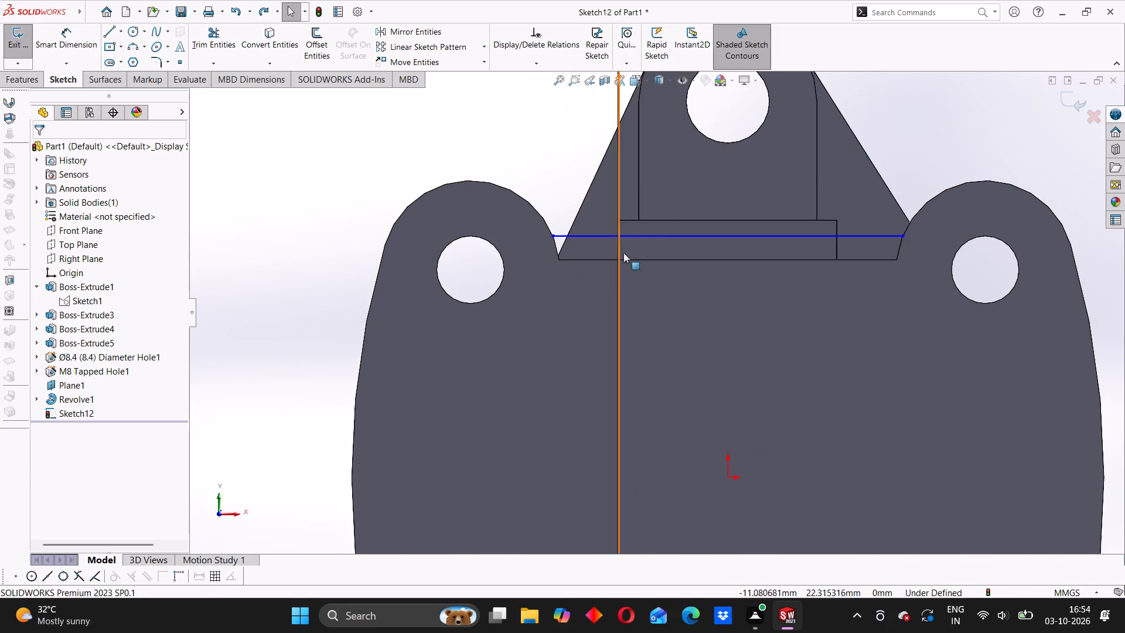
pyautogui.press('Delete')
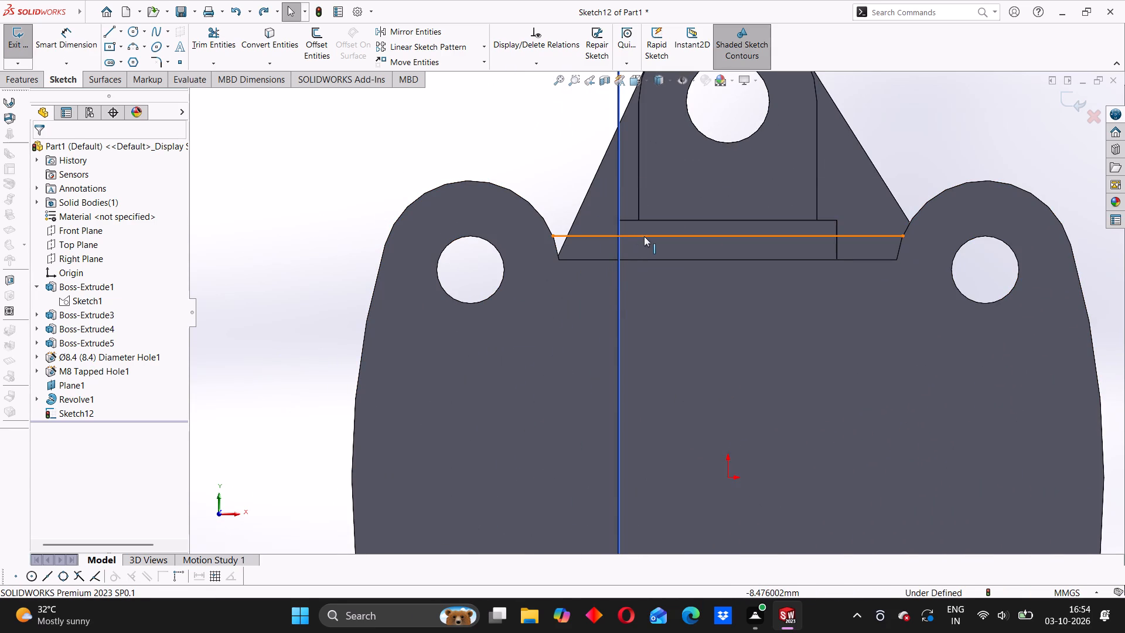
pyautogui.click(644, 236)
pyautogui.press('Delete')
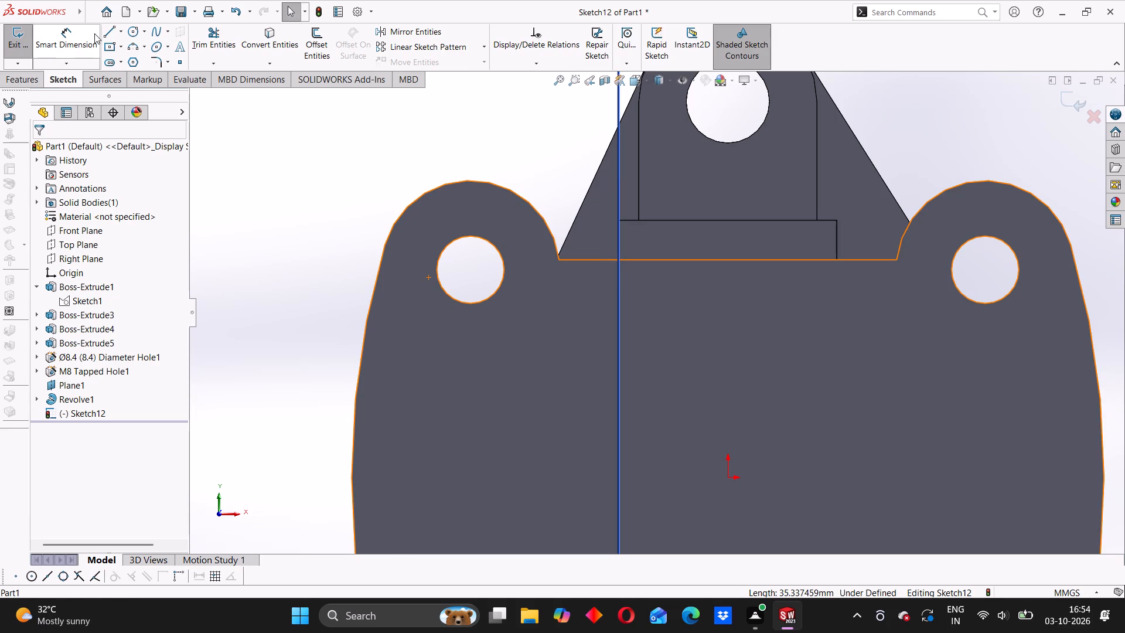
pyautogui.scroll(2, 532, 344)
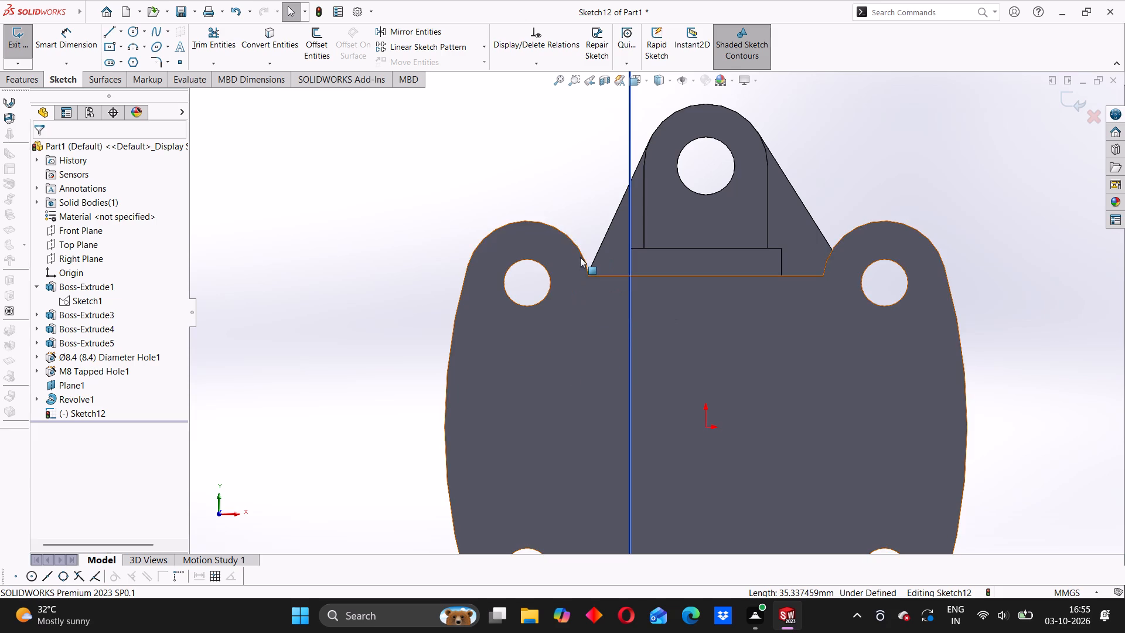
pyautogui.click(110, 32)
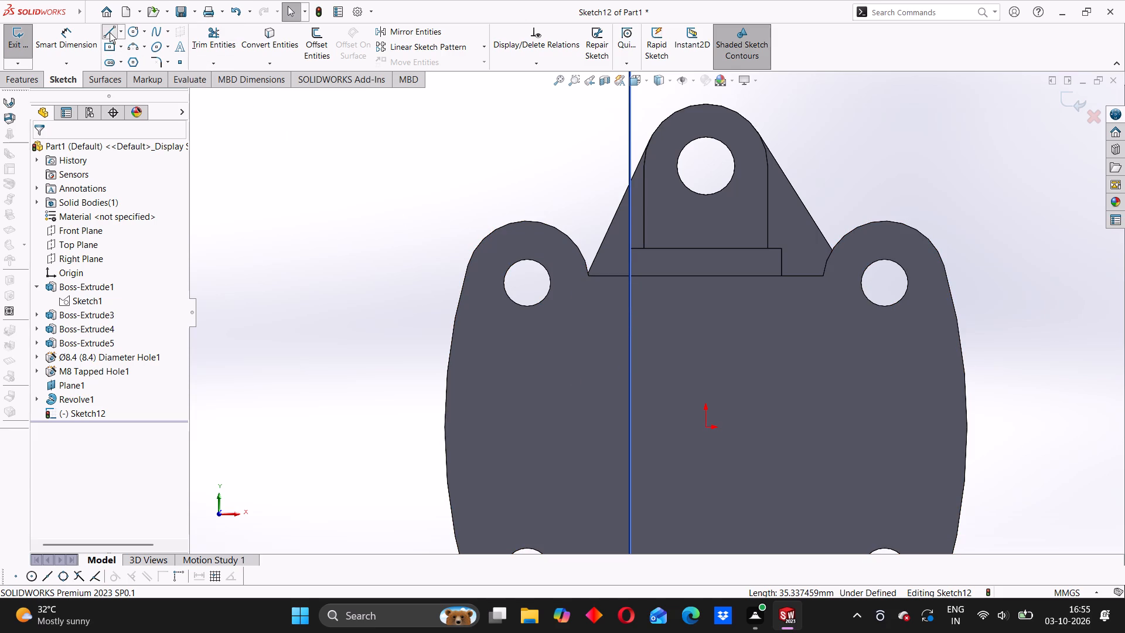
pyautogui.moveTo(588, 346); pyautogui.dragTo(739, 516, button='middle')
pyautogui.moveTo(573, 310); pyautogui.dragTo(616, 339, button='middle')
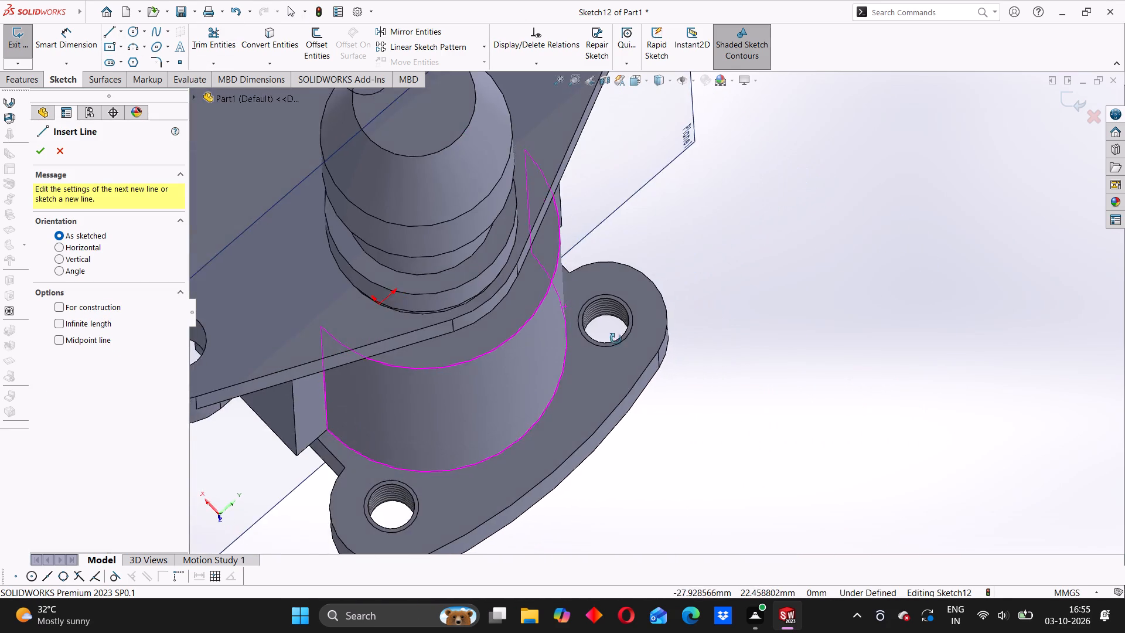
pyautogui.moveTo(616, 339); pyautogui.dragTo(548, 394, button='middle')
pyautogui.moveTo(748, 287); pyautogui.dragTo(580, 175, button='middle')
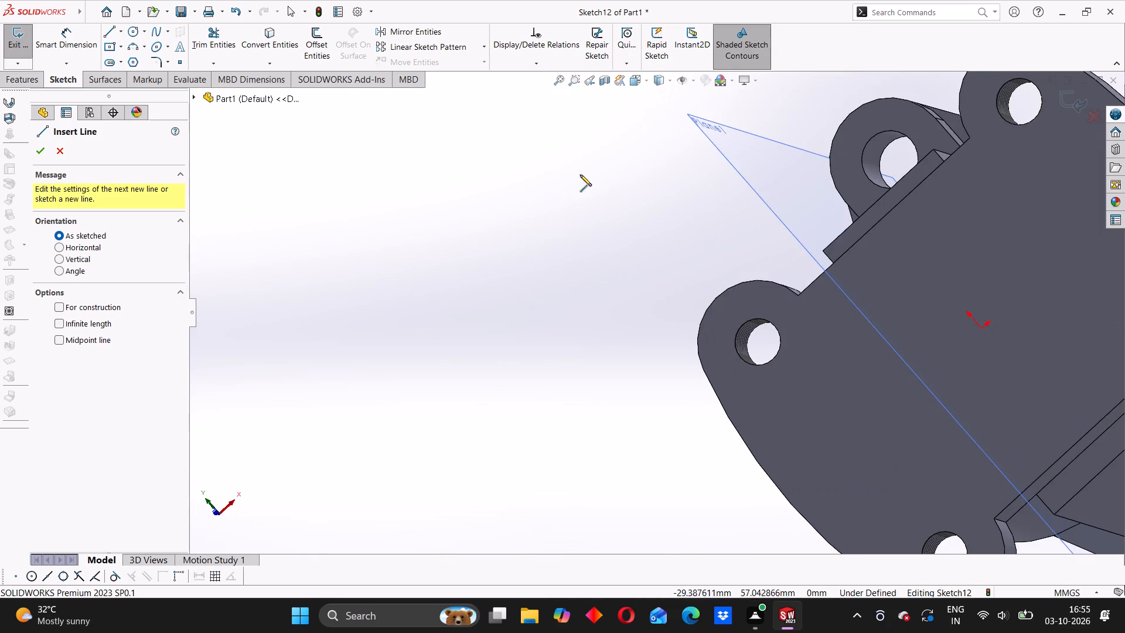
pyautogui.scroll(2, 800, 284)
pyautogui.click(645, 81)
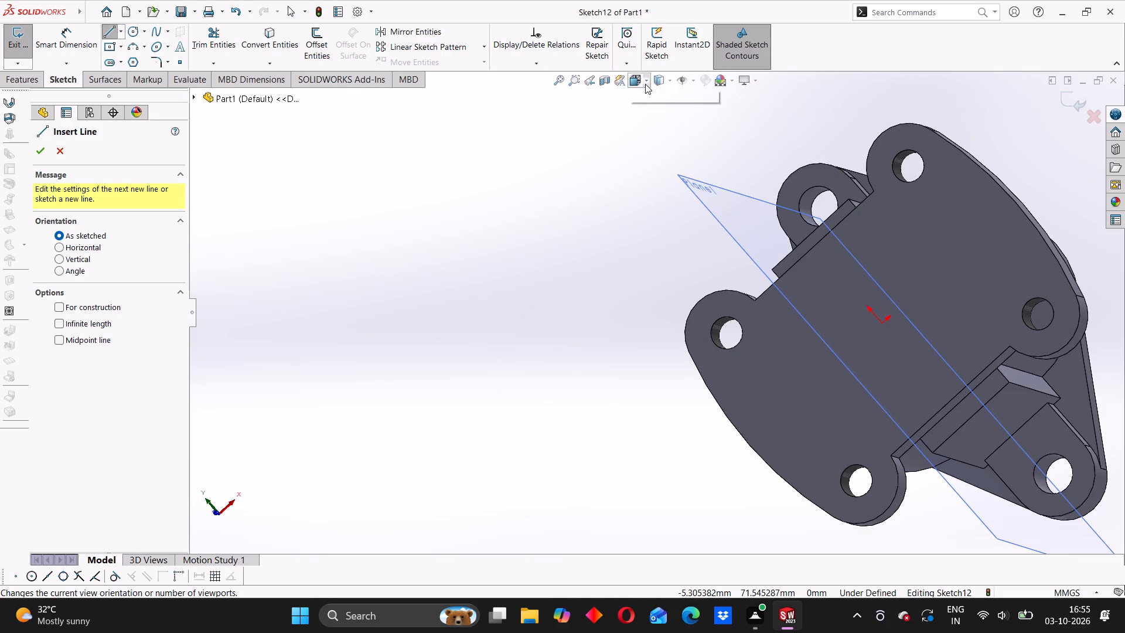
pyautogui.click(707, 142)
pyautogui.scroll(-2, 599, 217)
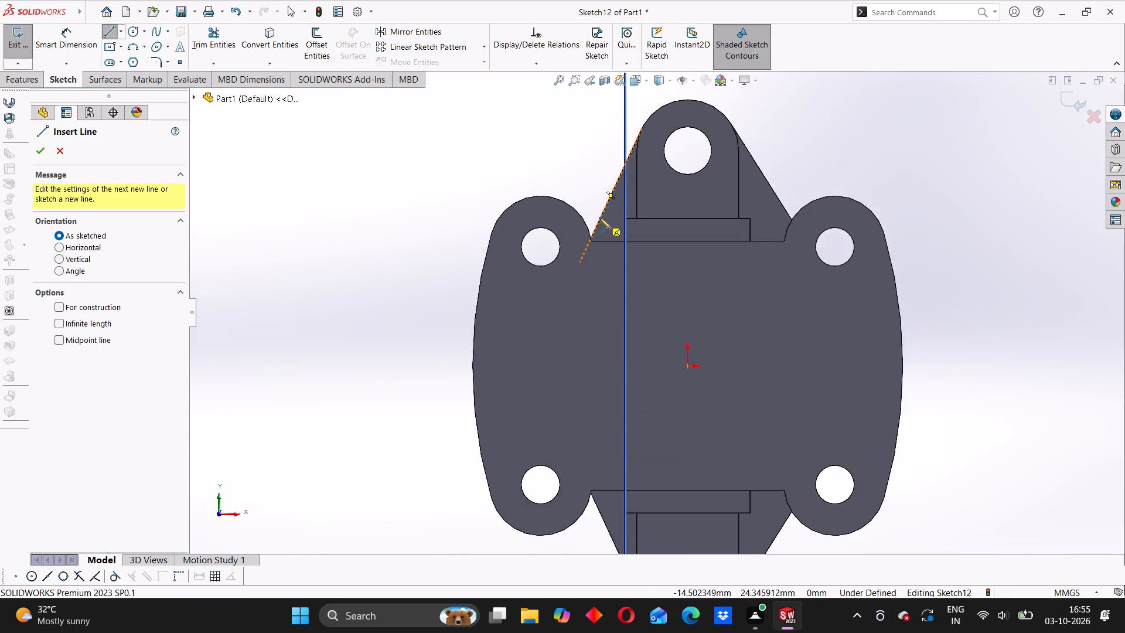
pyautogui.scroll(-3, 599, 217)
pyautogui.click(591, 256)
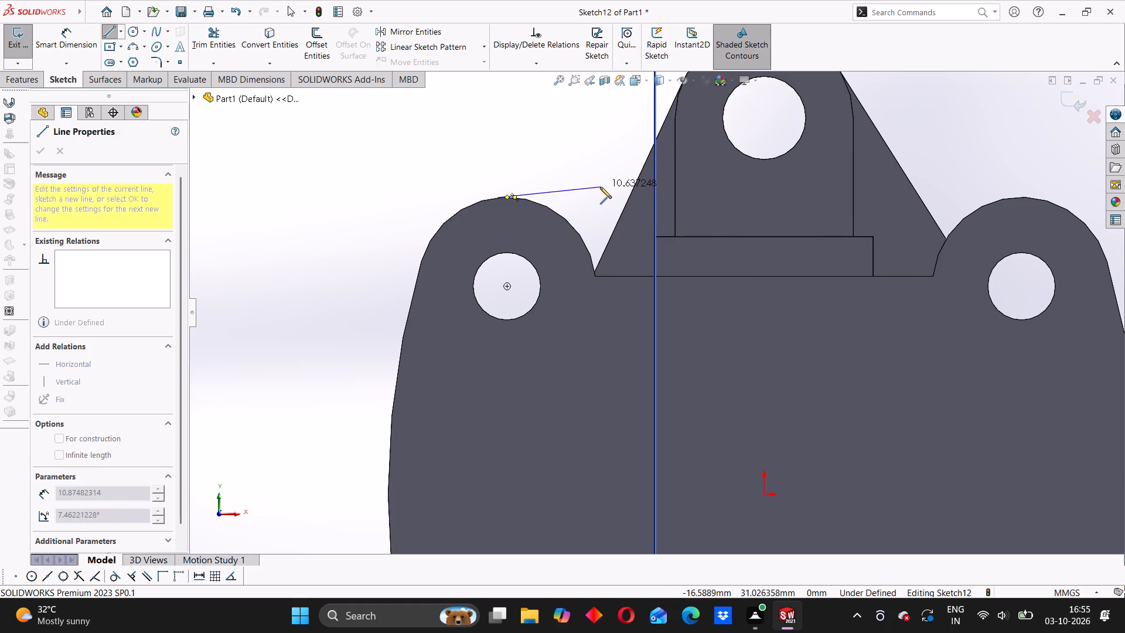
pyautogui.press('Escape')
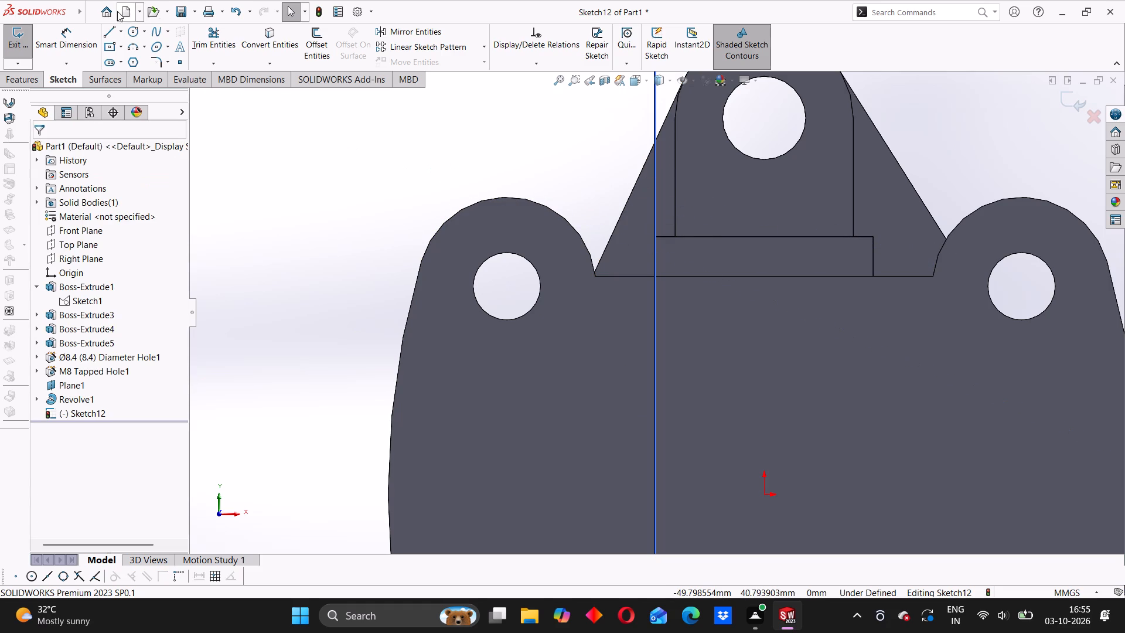
# Sketch a horizontal line about 34.6 mm long between the inner arcs of the two upper lobes, close above the recessed edge.
pyautogui.click(111, 29)
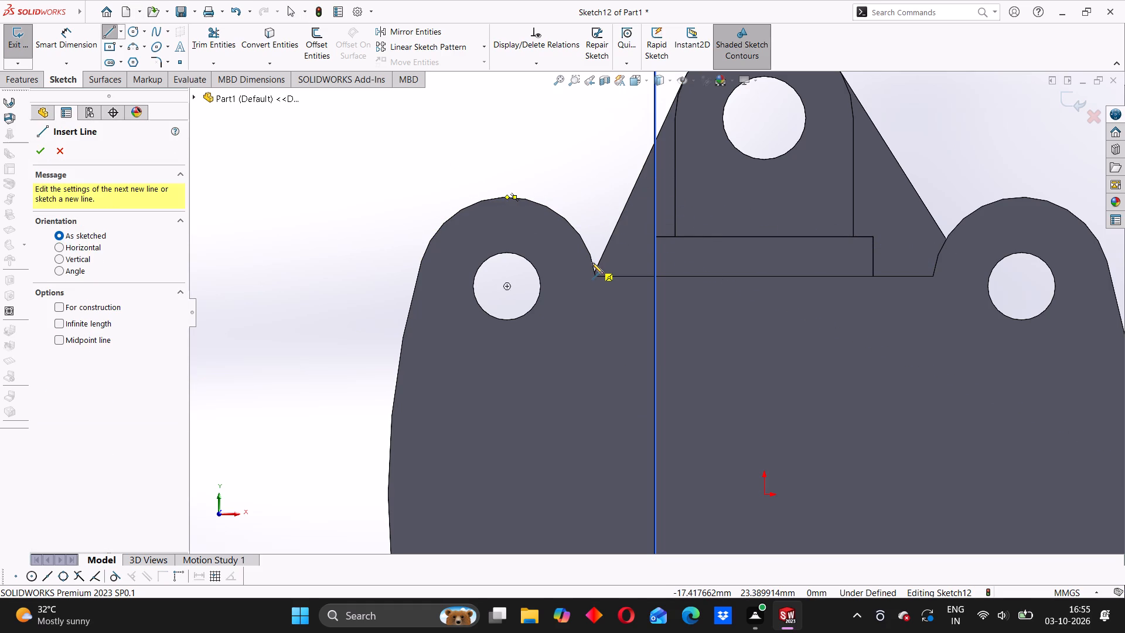
pyautogui.click(592, 263)
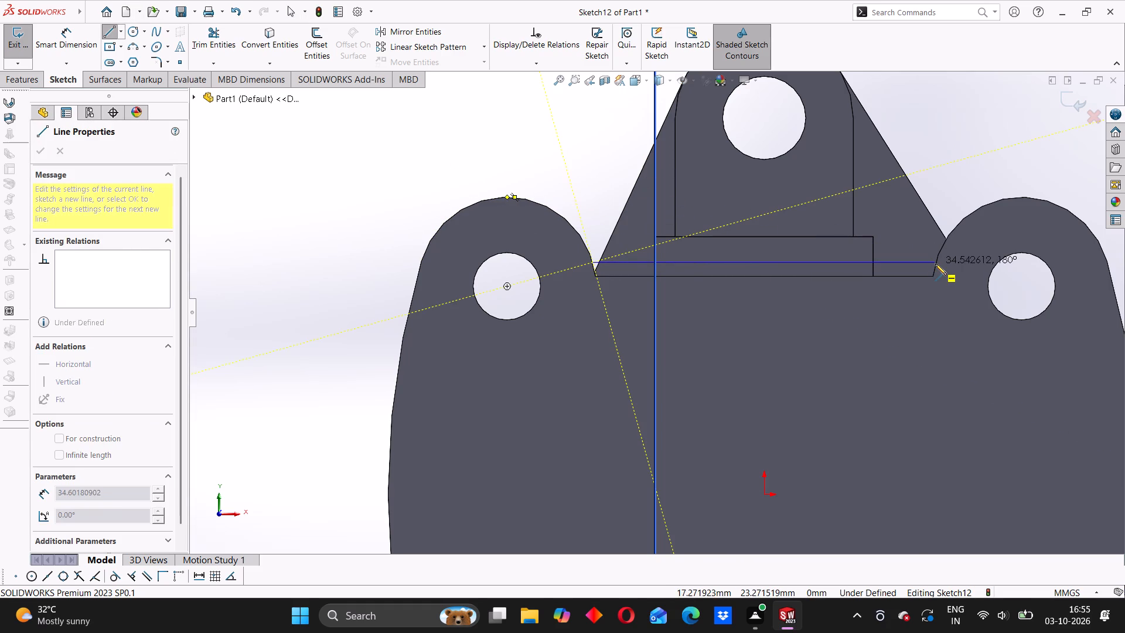
pyautogui.click(936, 264)
pyautogui.rightClick(462, 172)
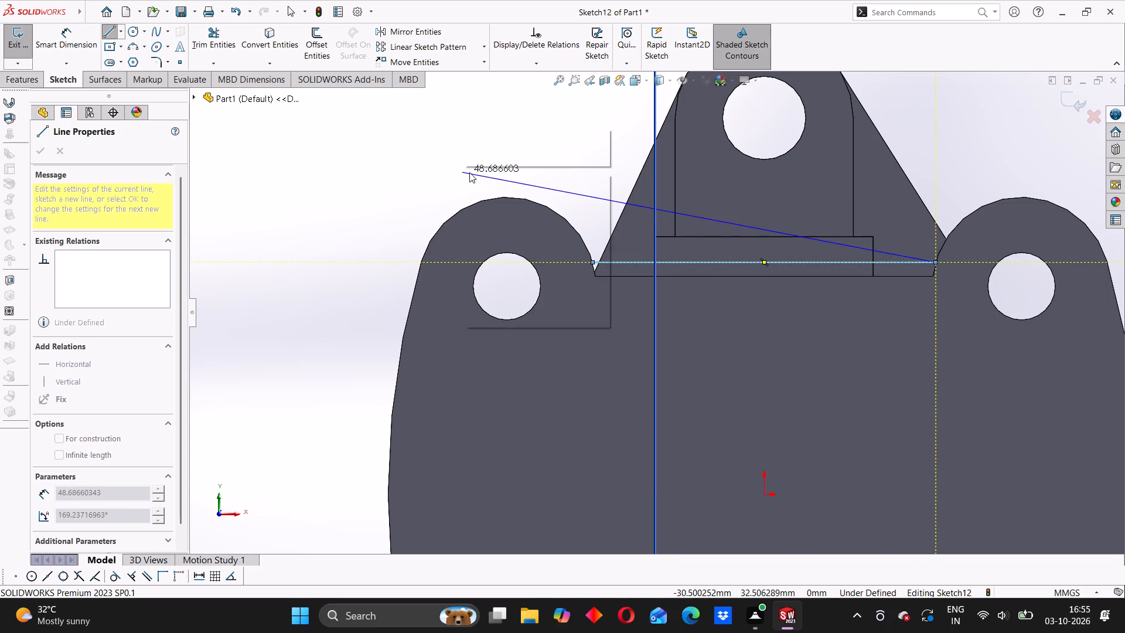
pyautogui.click(482, 179)
pyautogui.moveTo(696, 305); pyautogui.dragTo(810, 477, button='middle')
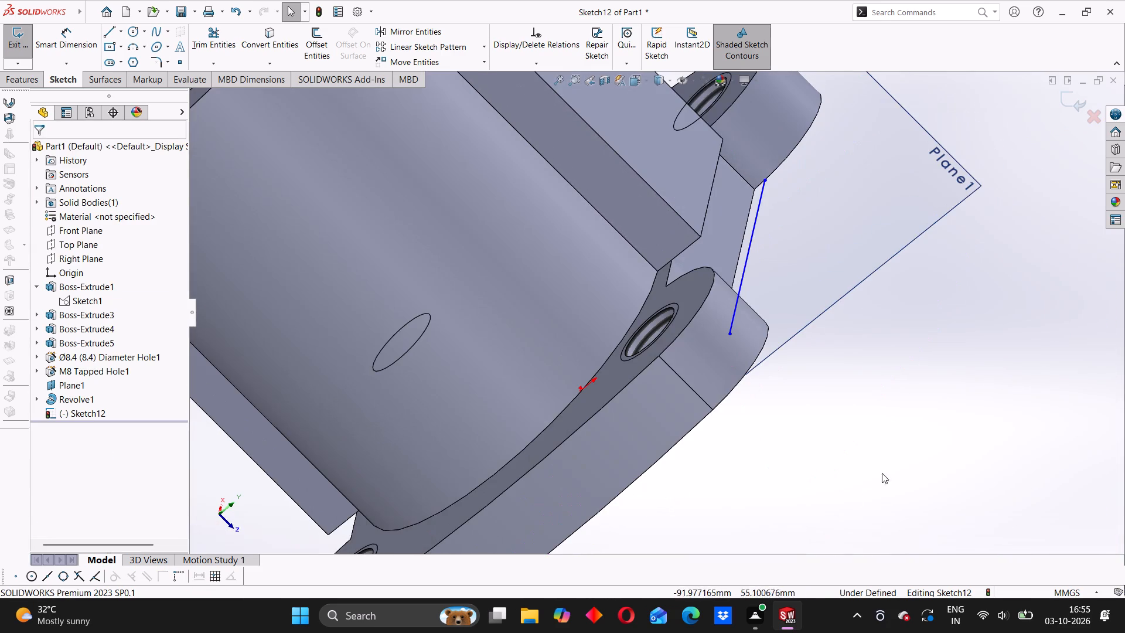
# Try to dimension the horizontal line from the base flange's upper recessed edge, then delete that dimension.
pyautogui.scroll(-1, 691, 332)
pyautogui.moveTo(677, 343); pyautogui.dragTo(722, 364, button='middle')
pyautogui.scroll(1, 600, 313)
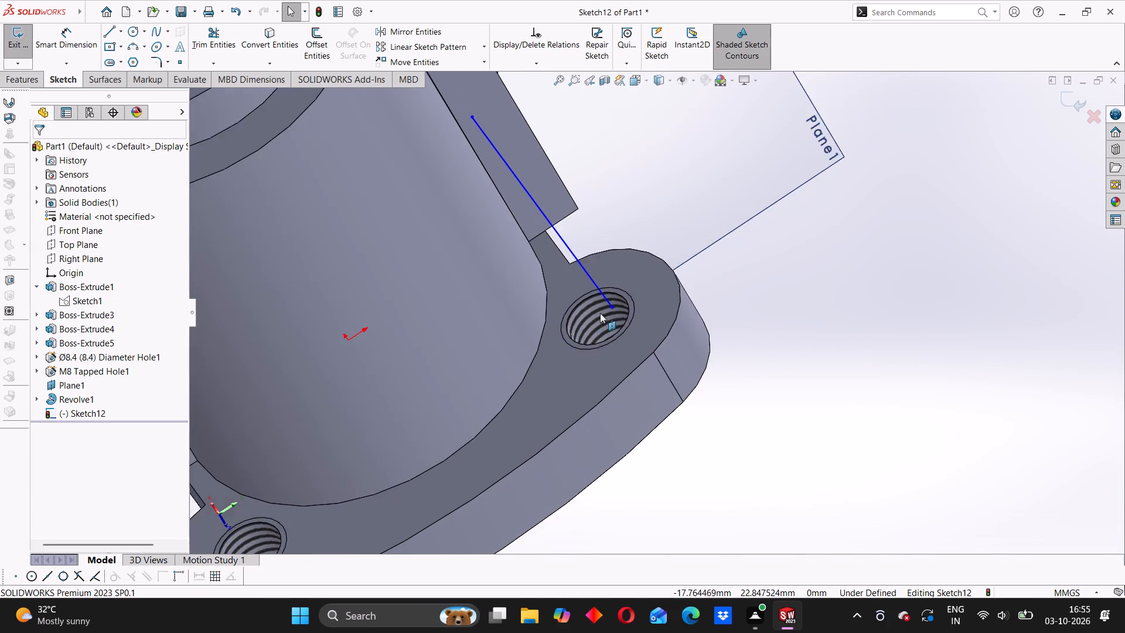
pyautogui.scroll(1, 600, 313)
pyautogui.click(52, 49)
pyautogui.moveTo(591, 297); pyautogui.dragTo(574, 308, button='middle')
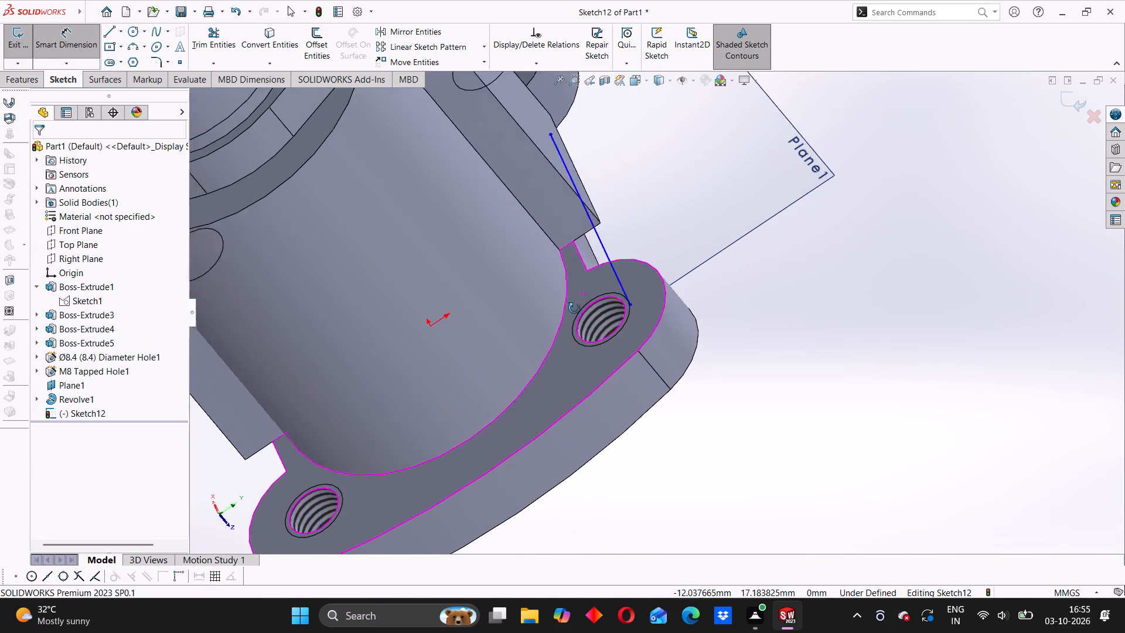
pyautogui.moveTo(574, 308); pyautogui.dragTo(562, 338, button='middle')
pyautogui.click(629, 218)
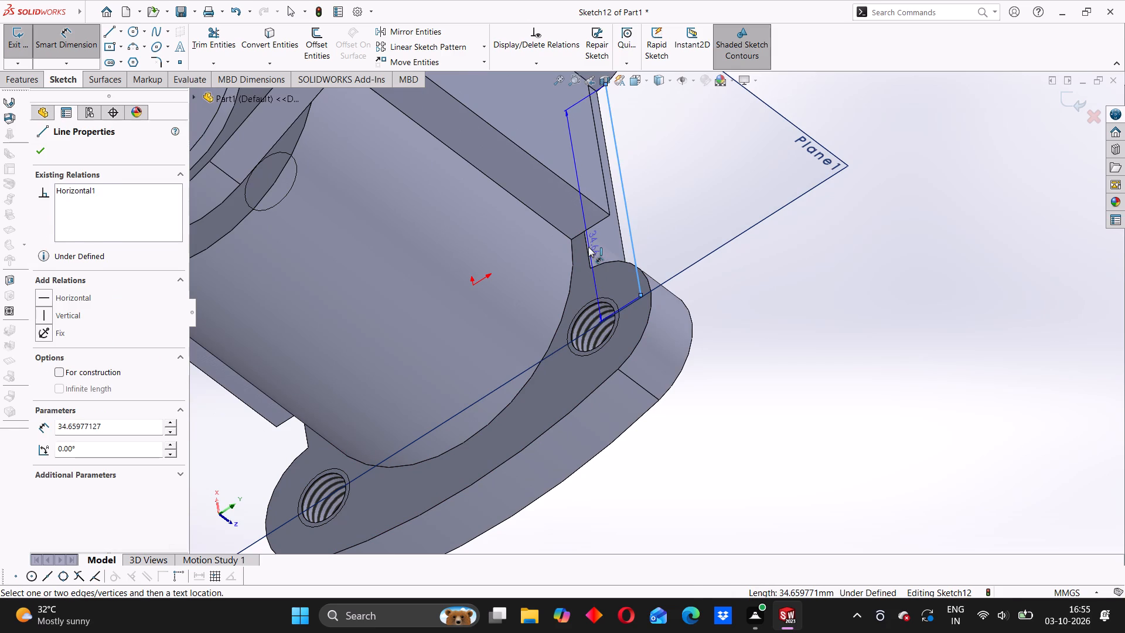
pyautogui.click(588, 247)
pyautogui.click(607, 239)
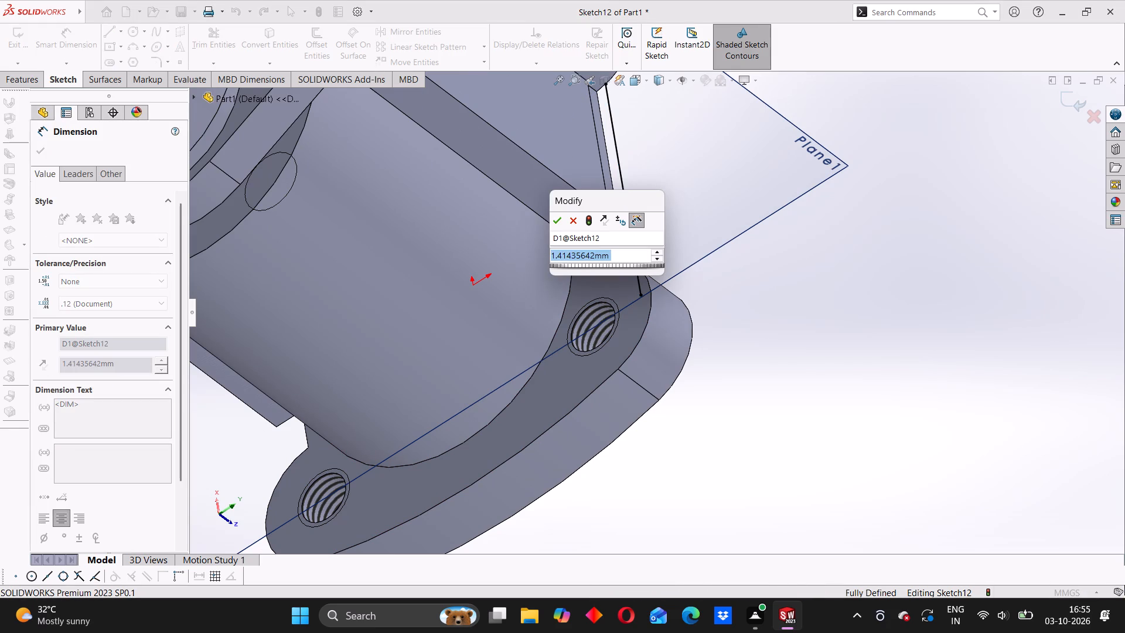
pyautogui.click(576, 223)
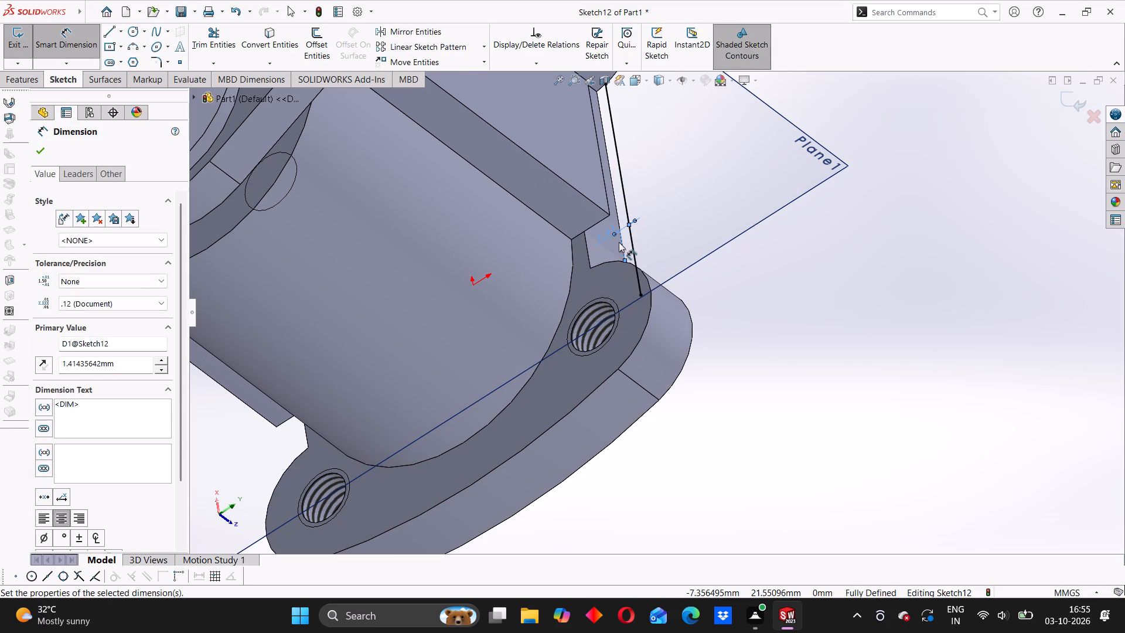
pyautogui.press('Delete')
# Dimension the horizontal line 8 mm from the centre of the tapped hole in the upper lobe.
pyautogui.moveTo(589, 302); pyautogui.dragTo(601, 303, button='middle')
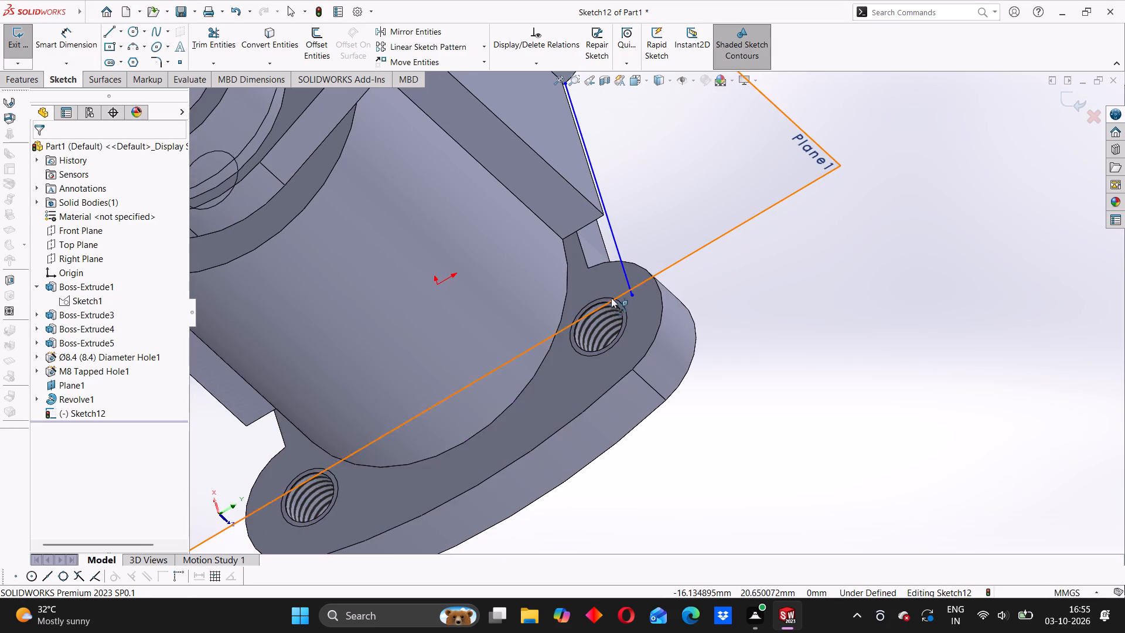
pyautogui.moveTo(590, 295); pyautogui.dragTo(597, 300, button='middle')
pyautogui.click(603, 235)
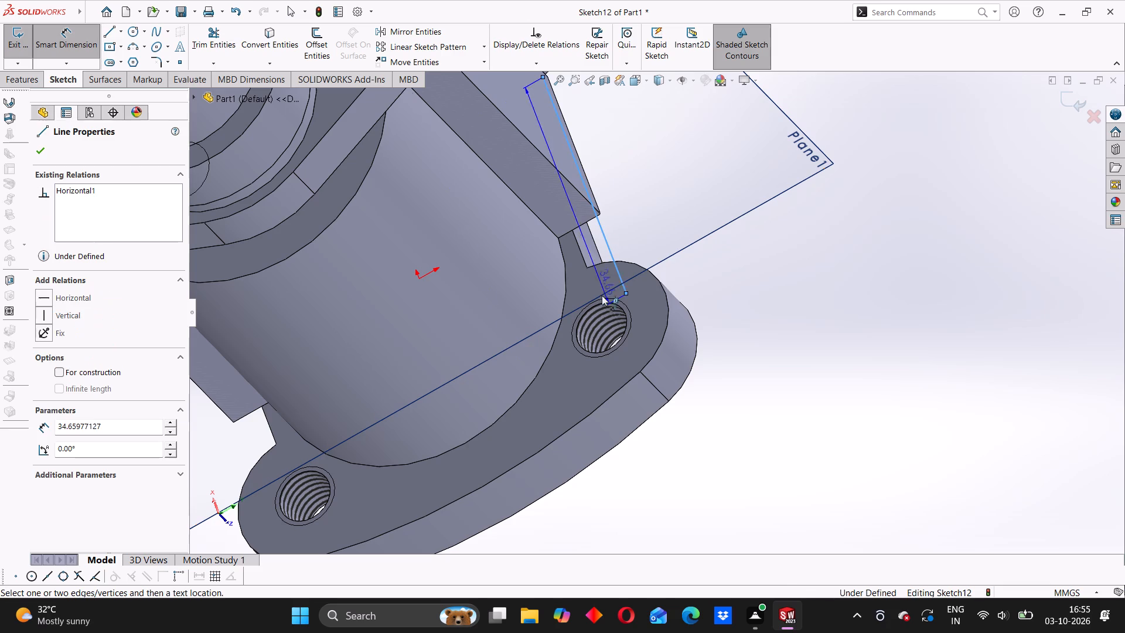
pyautogui.click(580, 343)
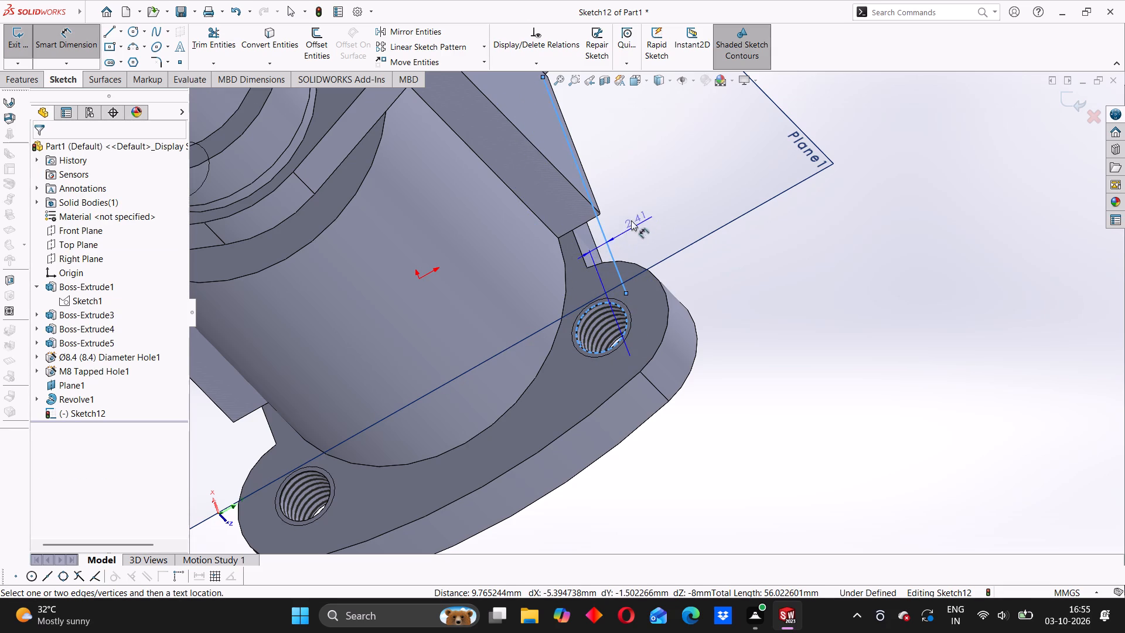
pyautogui.click(708, 453)
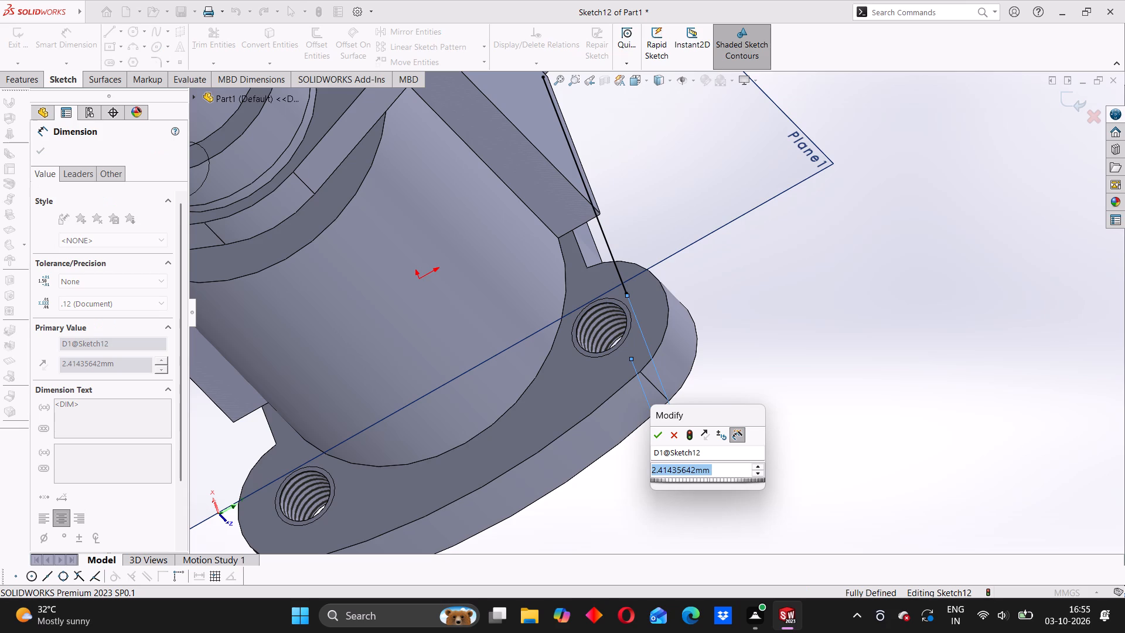
pyautogui.press('8')
pyautogui.press('Return')
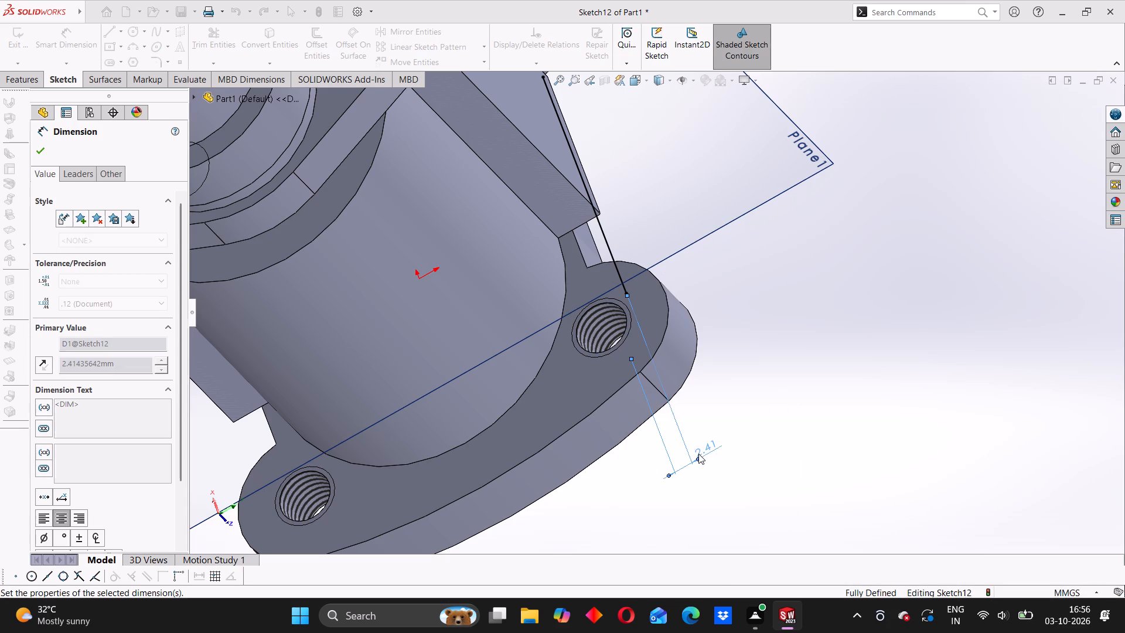
# Examine the dimensioned line's position against the base flange's upper lobes, holes and recessed edge from several angles.
pyautogui.moveTo(819, 450); pyautogui.dragTo(813, 433, button='middle')
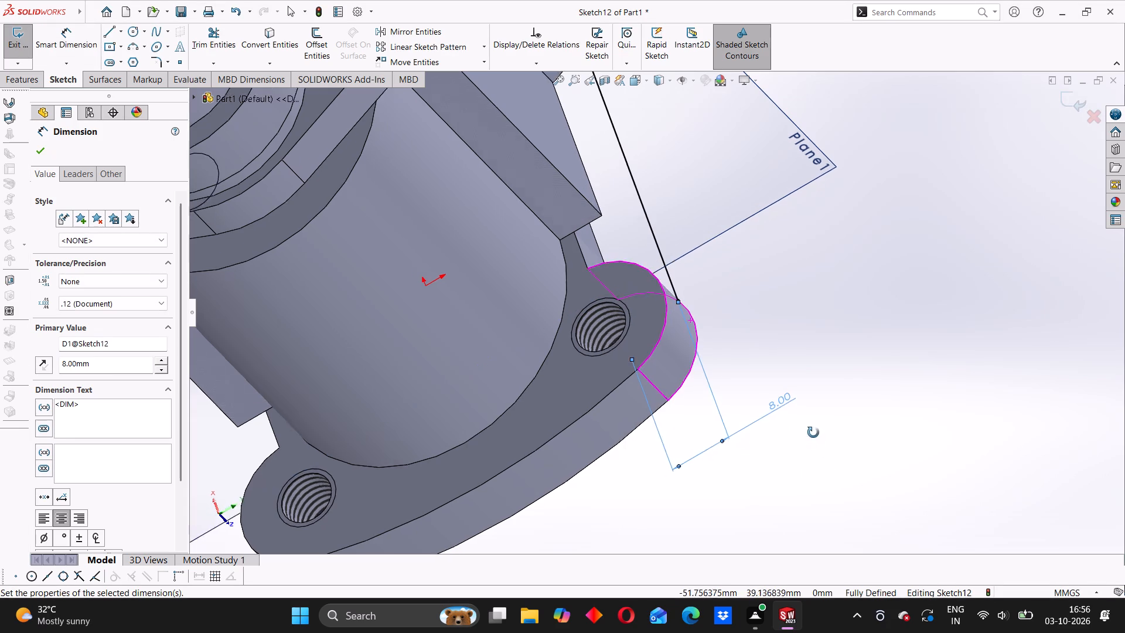
pyautogui.moveTo(813, 433); pyautogui.dragTo(714, 319, button='middle')
pyautogui.moveTo(884, 441); pyautogui.dragTo(825, 360, button='middle')
pyautogui.scroll(1, 883, 441)
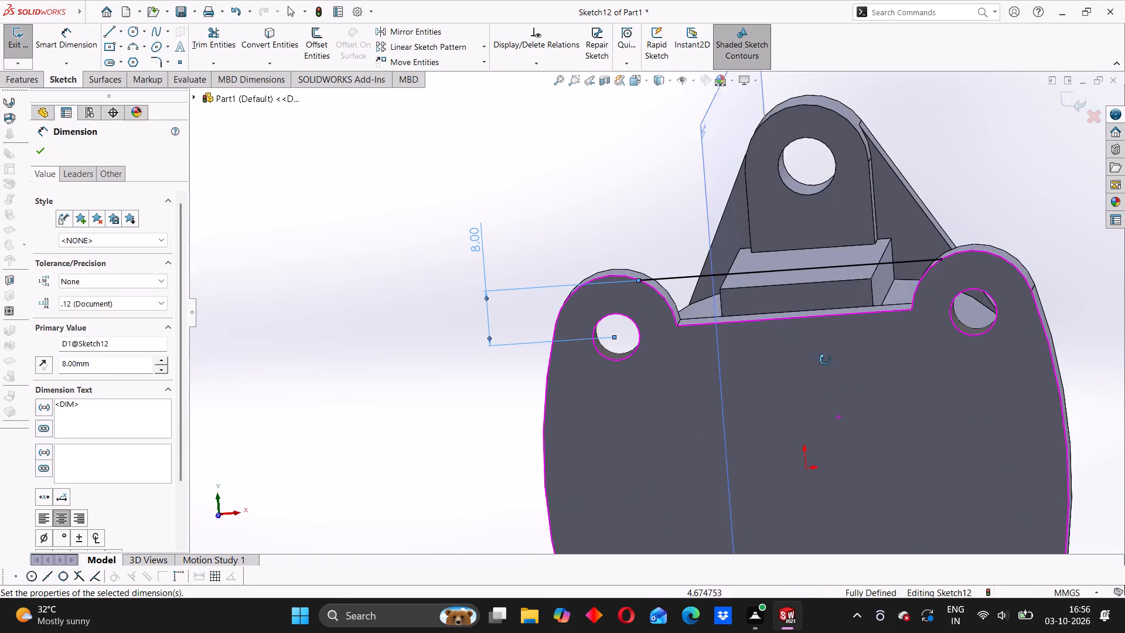
pyautogui.moveTo(825, 360); pyautogui.dragTo(829, 363, button='middle')
pyautogui.scroll(-1, 768, 346)
pyautogui.scroll(2, 769, 350)
pyautogui.moveTo(727, 386); pyautogui.dragTo(720, 356, button='middle')
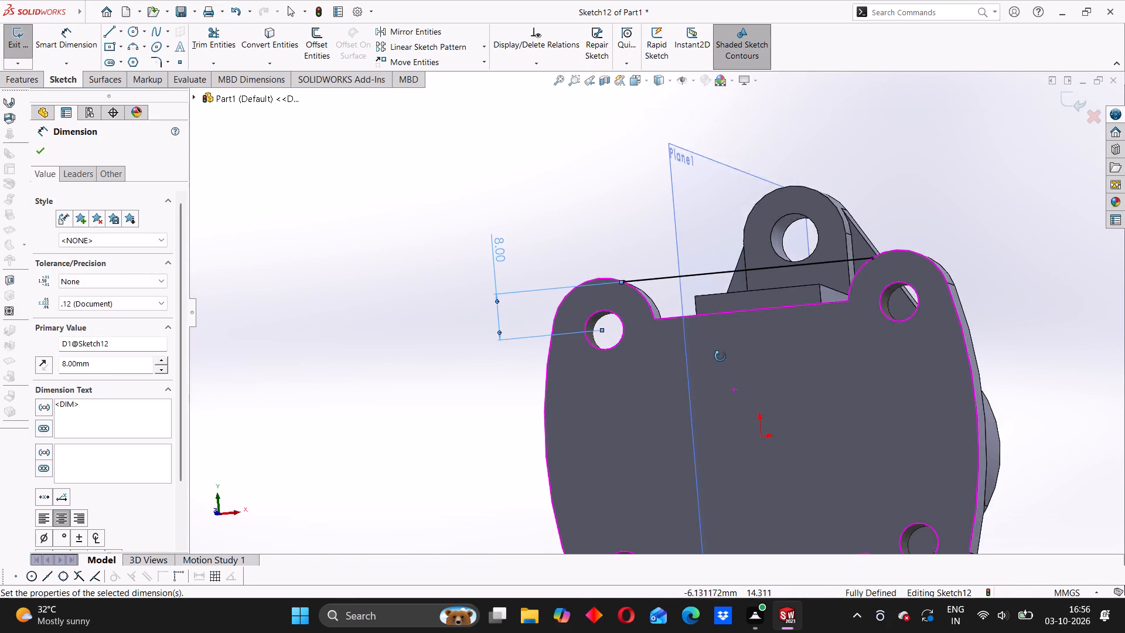
pyautogui.moveTo(720, 356); pyautogui.dragTo(762, 358, button='middle')
pyautogui.moveTo(726, 365); pyautogui.dragTo(710, 365, button='middle')
pyautogui.click(360, 393)
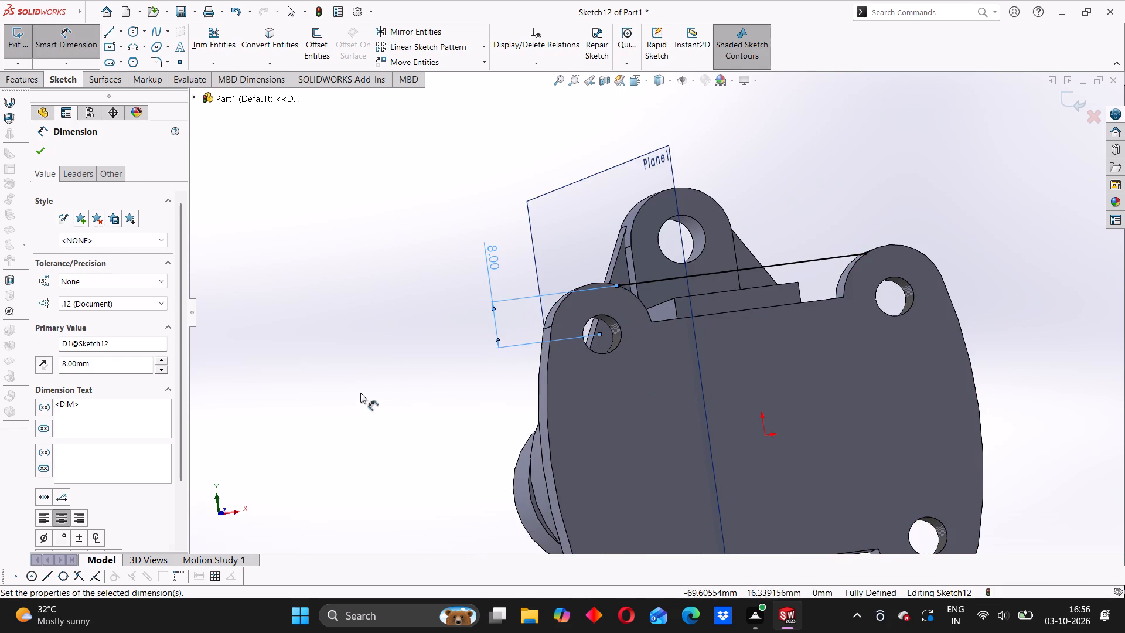
pyautogui.scroll(5, 718, 389)
pyautogui.moveTo(708, 398); pyautogui.dragTo(694, 417, button='middle')
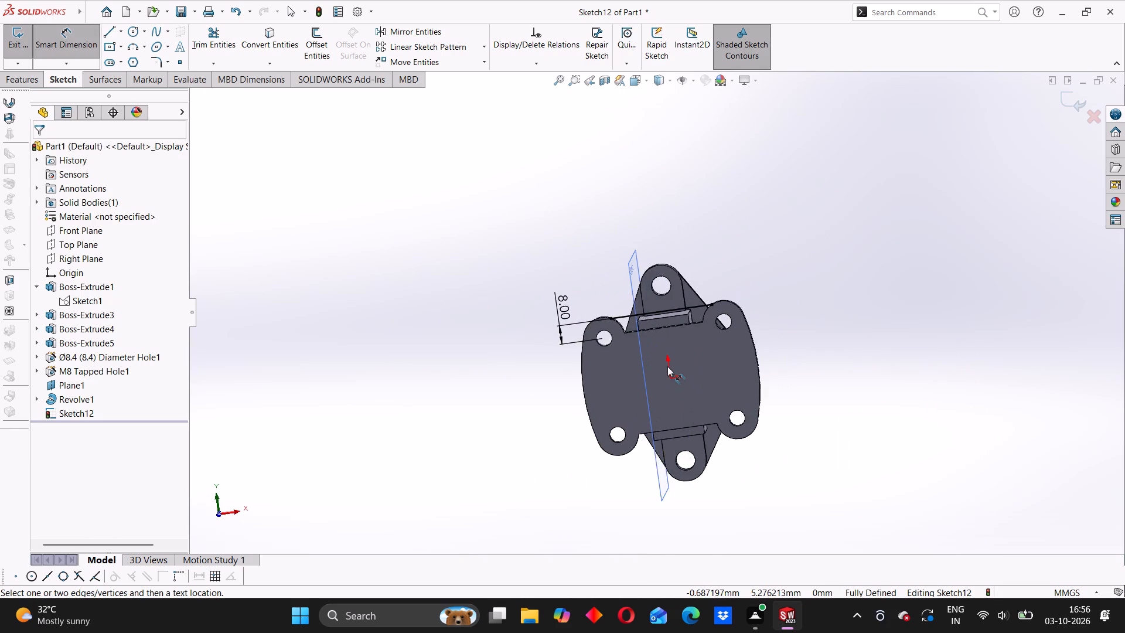
pyautogui.scroll(-5, 667, 366)
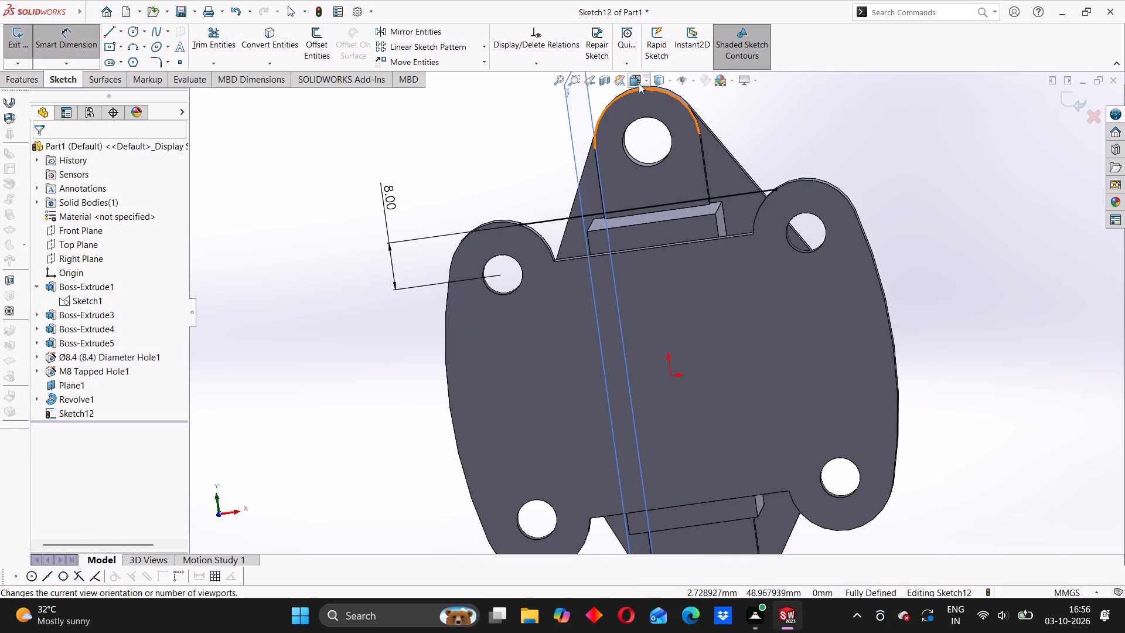
# In a view facing the base flange, sketch a horizontal centreline about 17.4 mm long from the origin in the negative X direction.
pyautogui.click(644, 83)
pyautogui.click(700, 149)
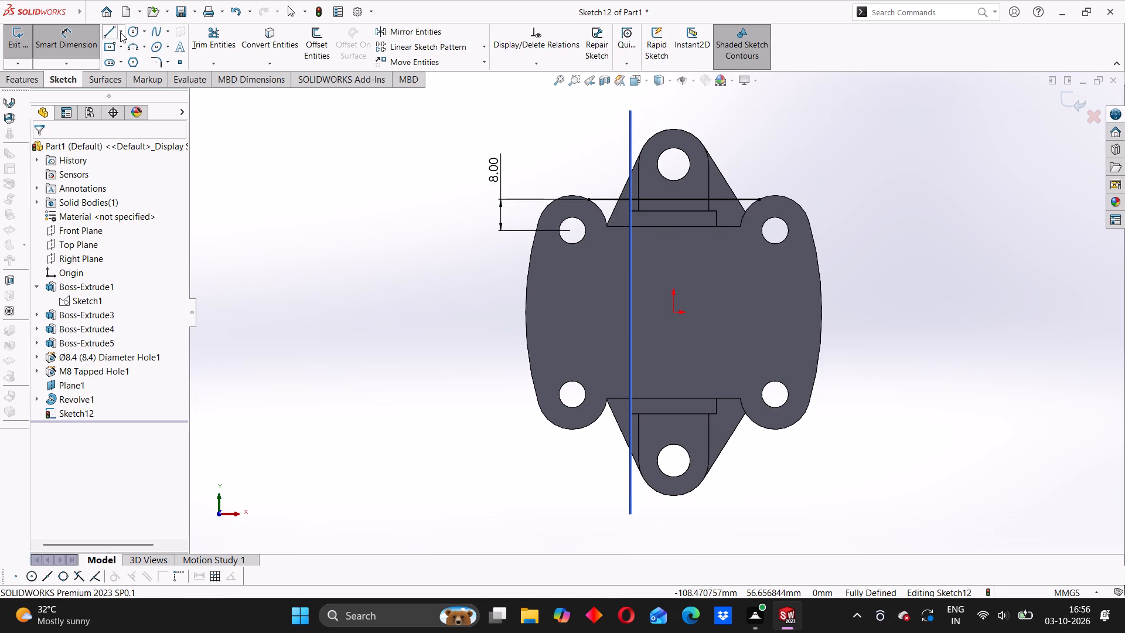
pyautogui.click(120, 32)
pyautogui.moveTo(135, 62); pyautogui.dragTo(143, 66)
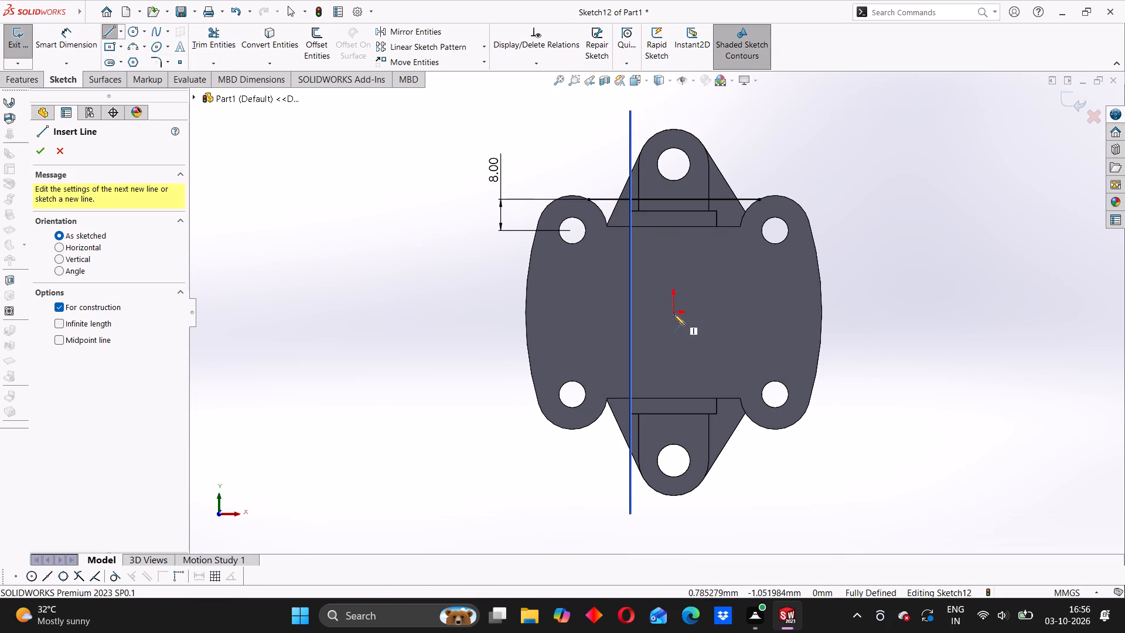
pyautogui.moveTo(673, 313); pyautogui.dragTo(667, 313)
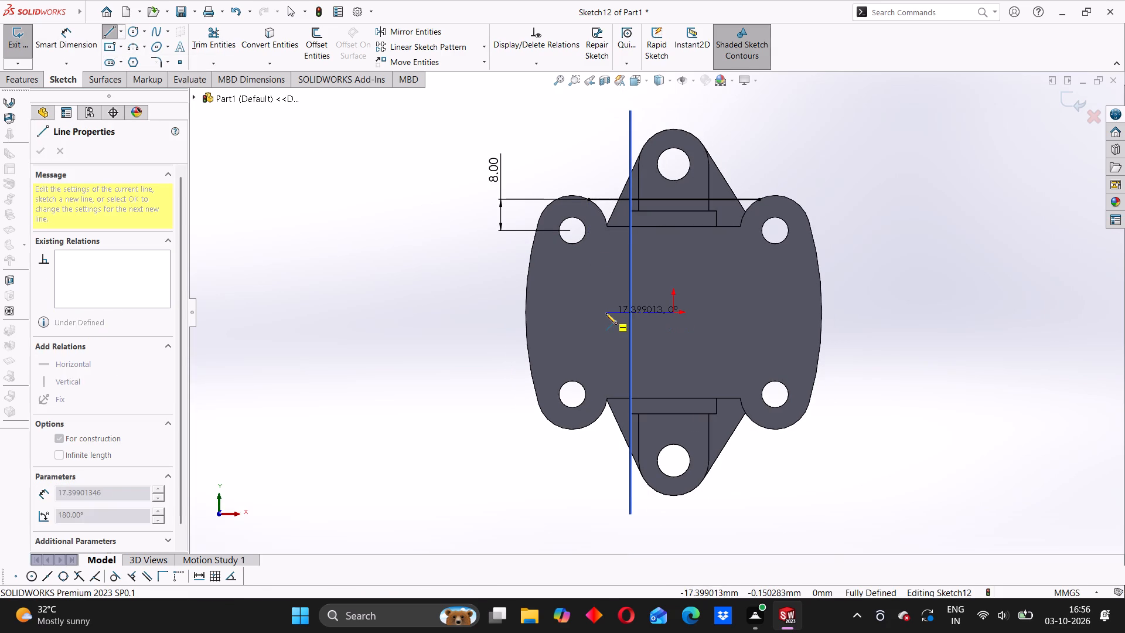
pyautogui.click(606, 313)
pyautogui.rightClick(373, 227)
pyautogui.click(399, 238)
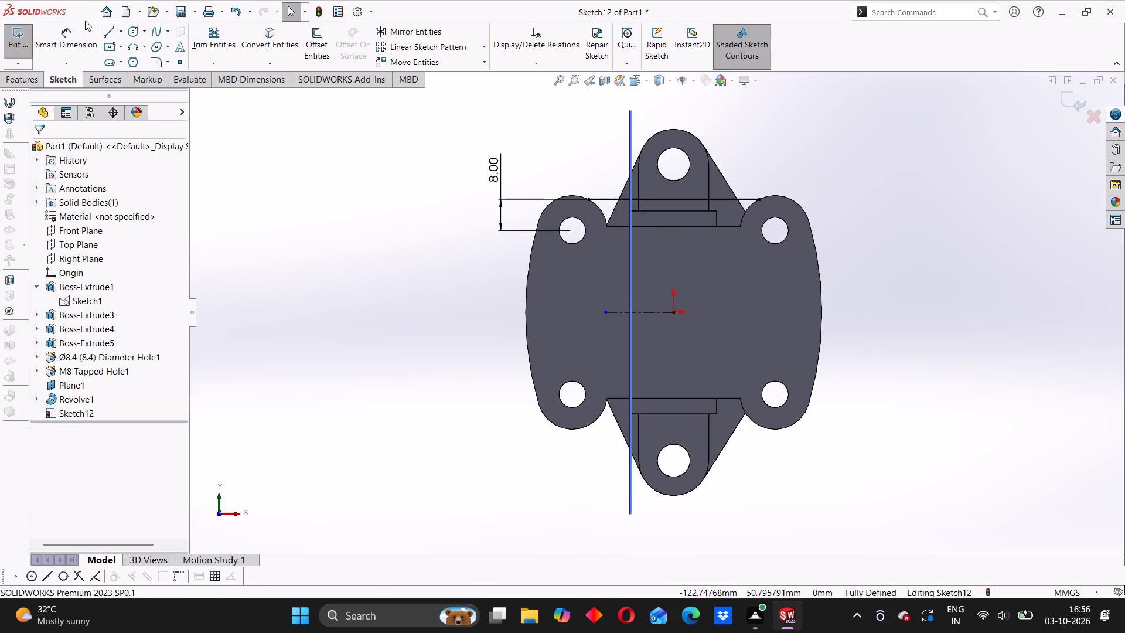
pyautogui.click(351, 123)
# Convert the two upper lobe arcs and the recessed edge between them into sketch entities.
pyautogui.click(255, 35)
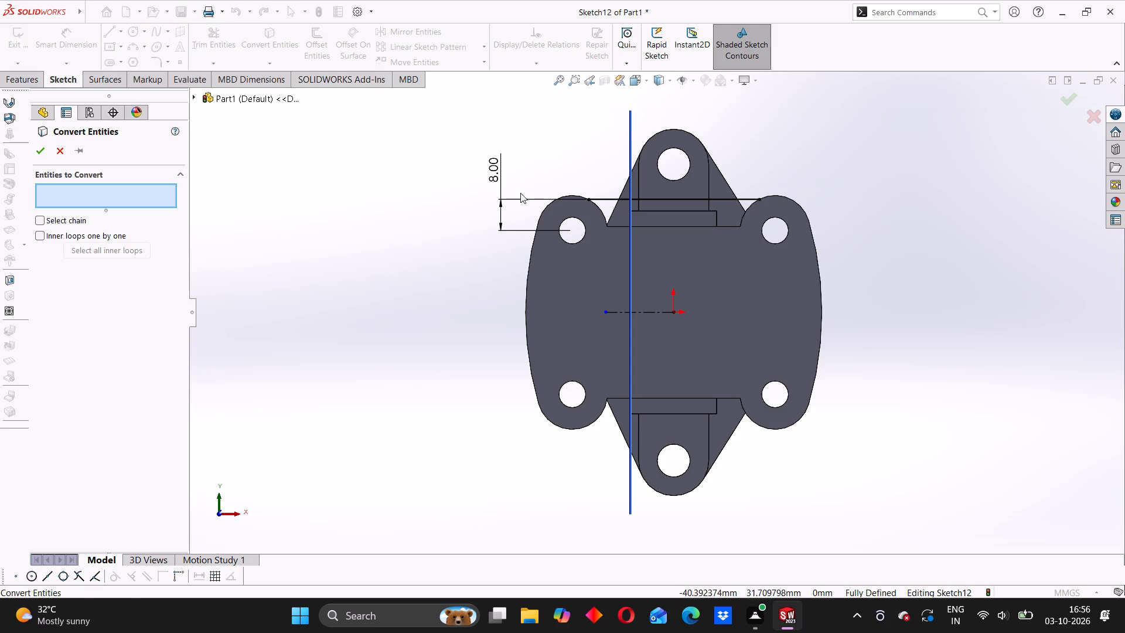
pyautogui.scroll(-4, 541, 222)
pyautogui.click(670, 209)
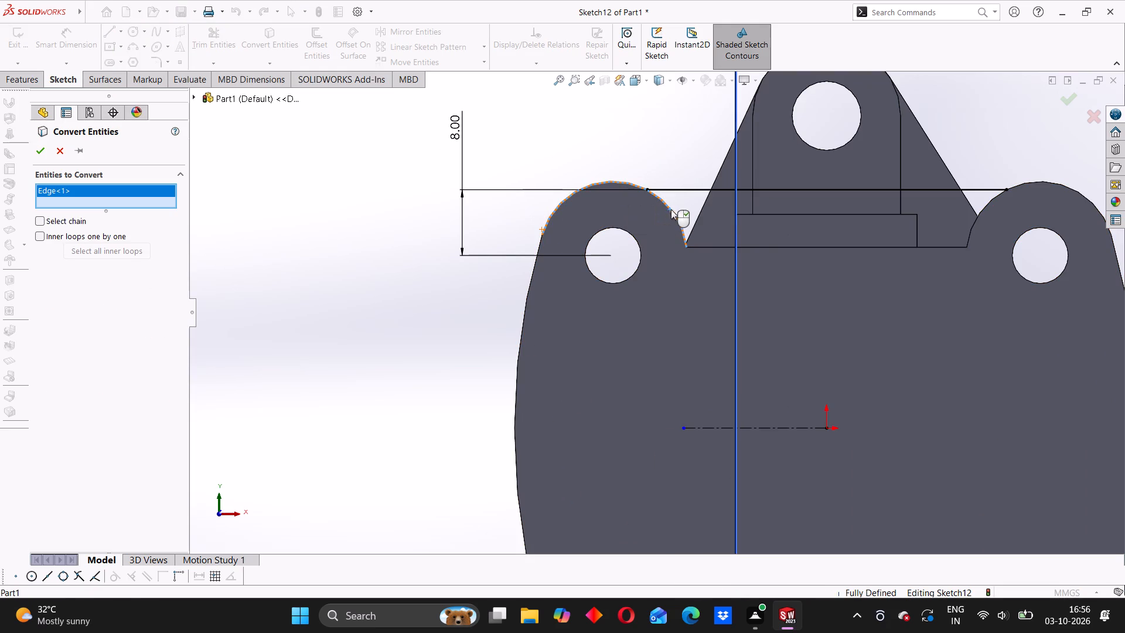
pyautogui.click(714, 248)
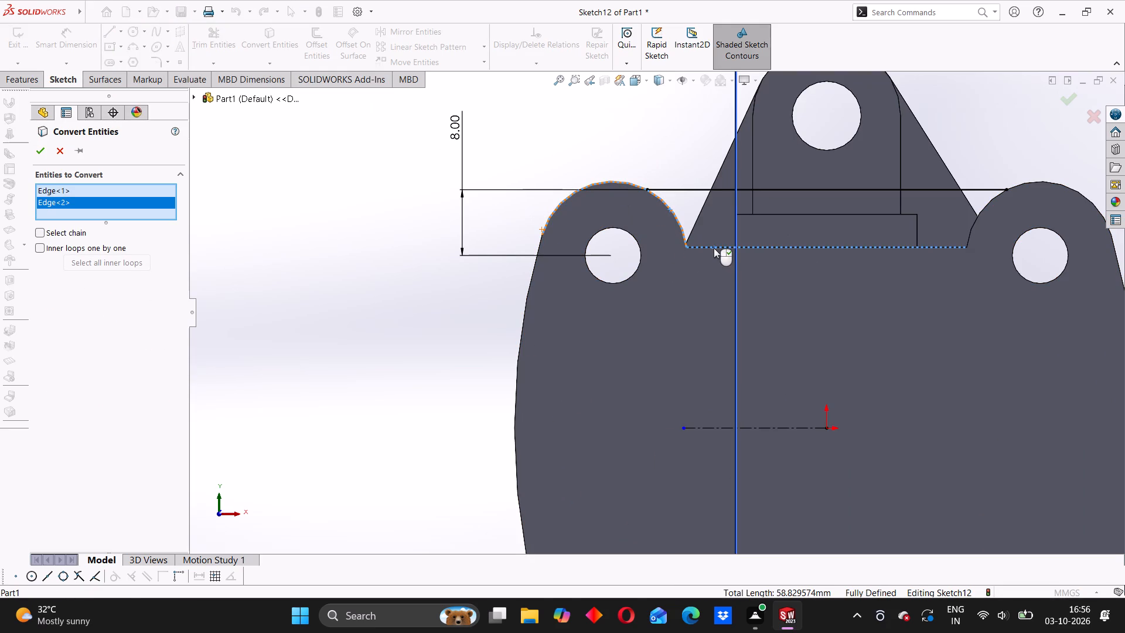
pyautogui.click(983, 210)
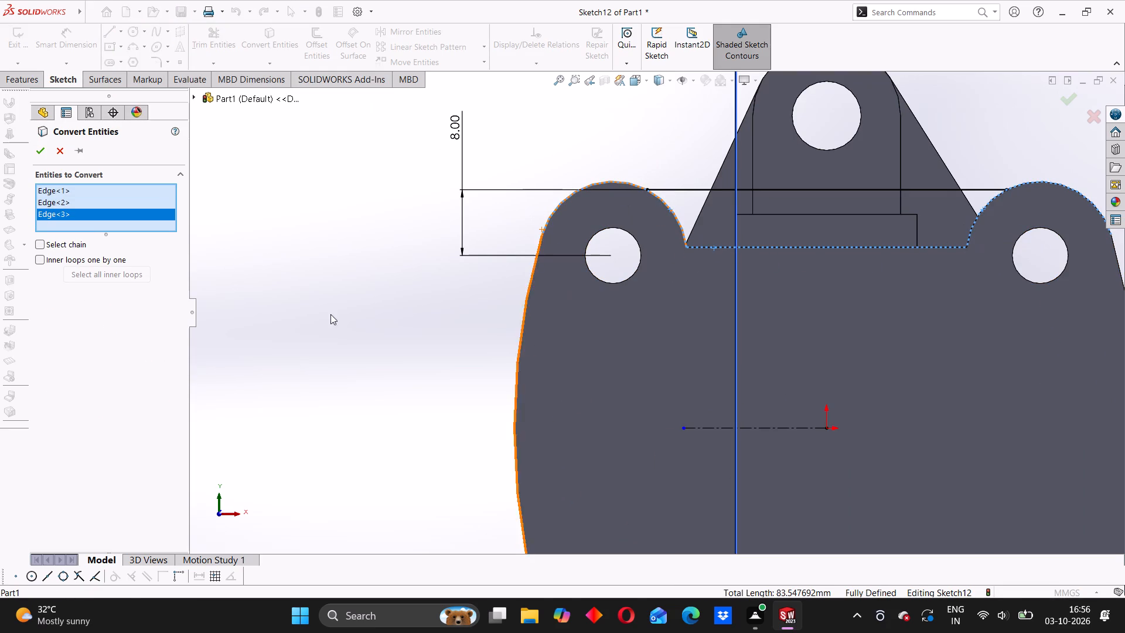
pyautogui.click(39, 152)
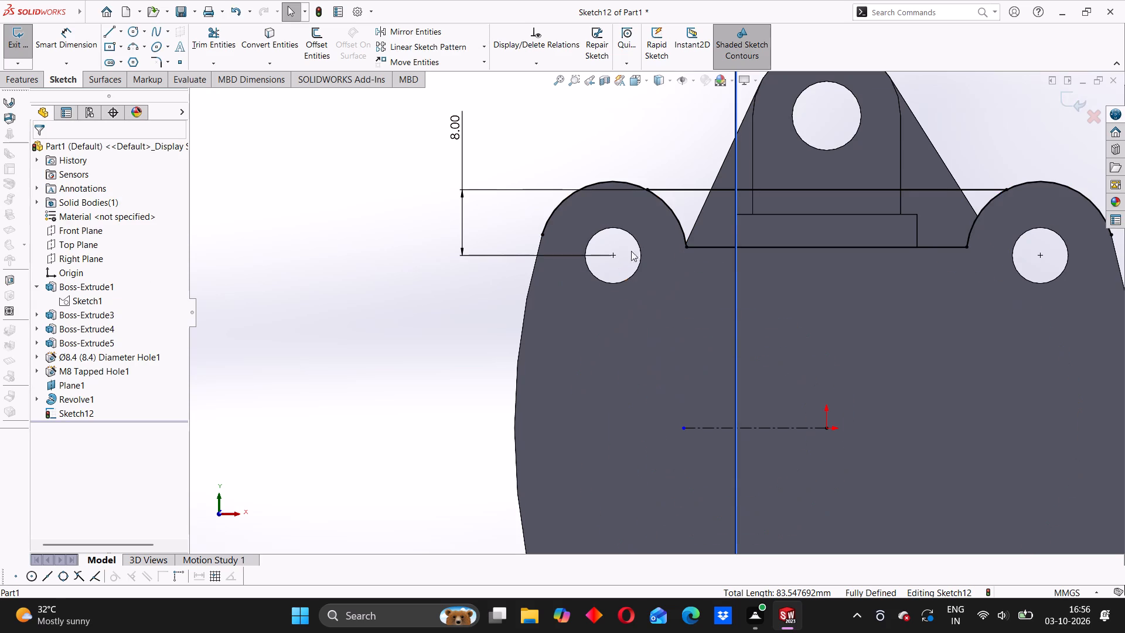
# Trim the outer portions of both converted lobe arcs back to the horizontal line, leaving a closed strip profile.
pyautogui.click(227, 34)
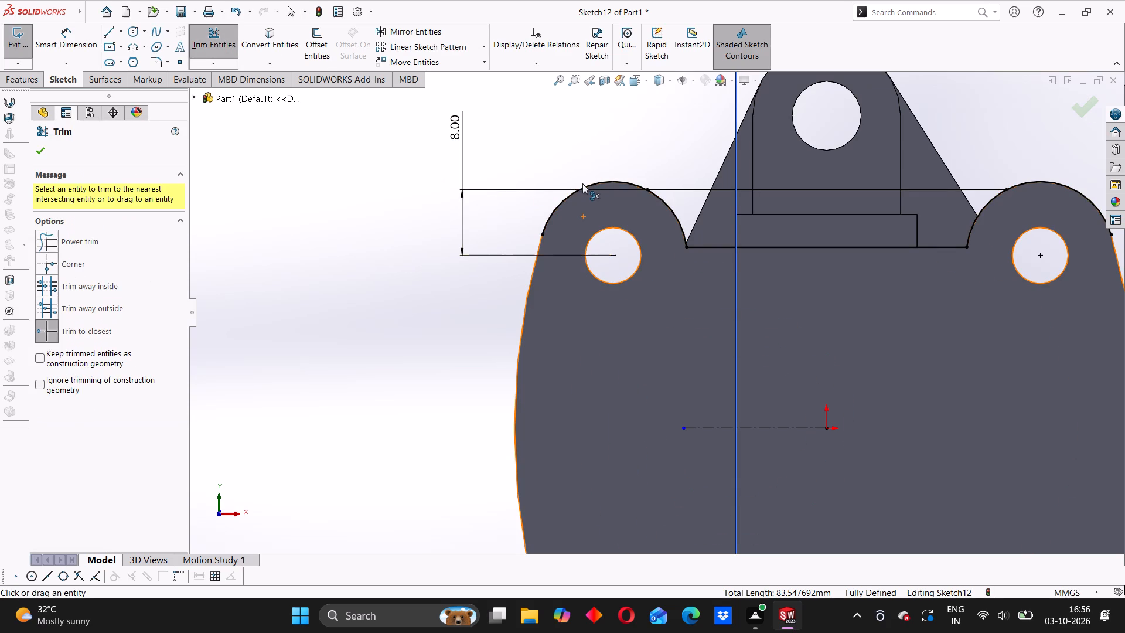
pyautogui.click(589, 185)
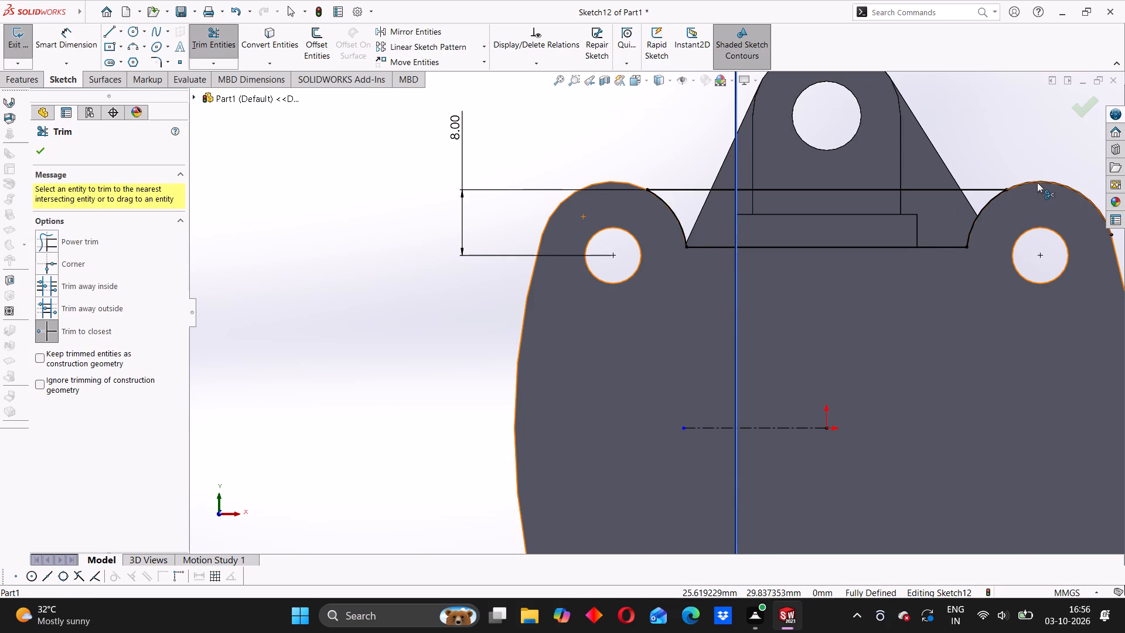
pyautogui.click(1037, 182)
pyautogui.scroll(4, 475, 298)
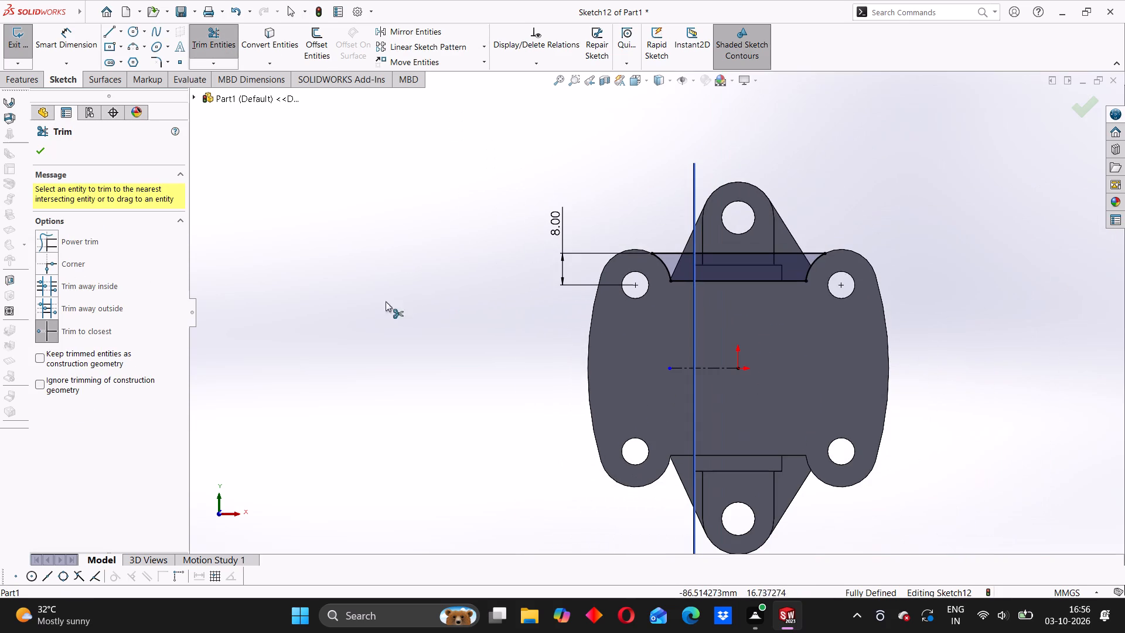
pyautogui.click(46, 150)
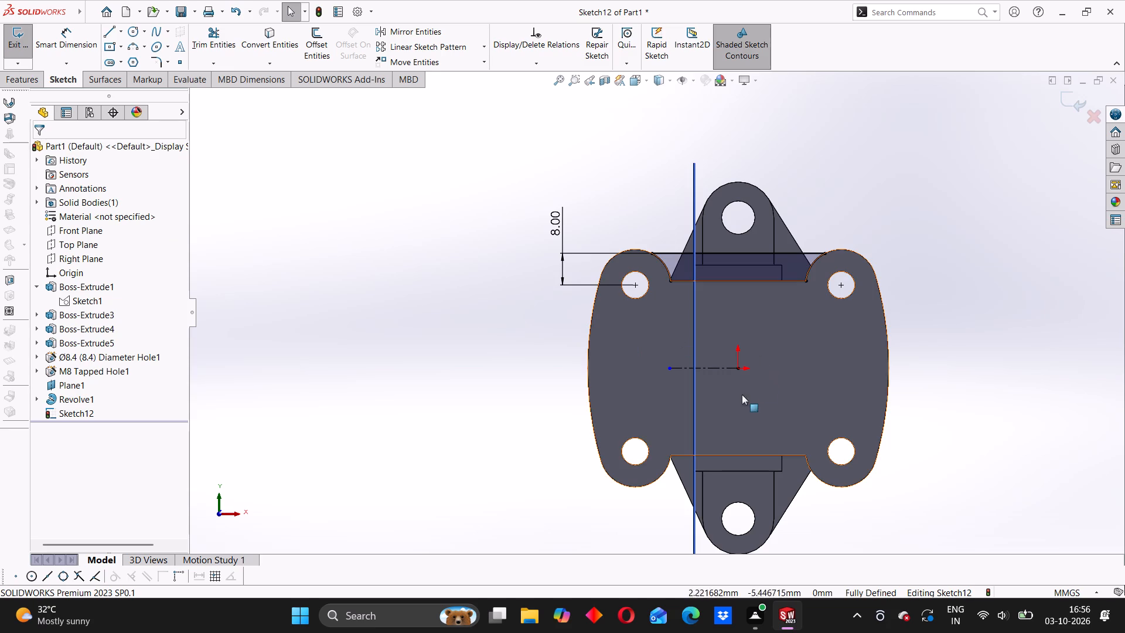
# Hide Plane1.
pyautogui.rightClick(691, 179)
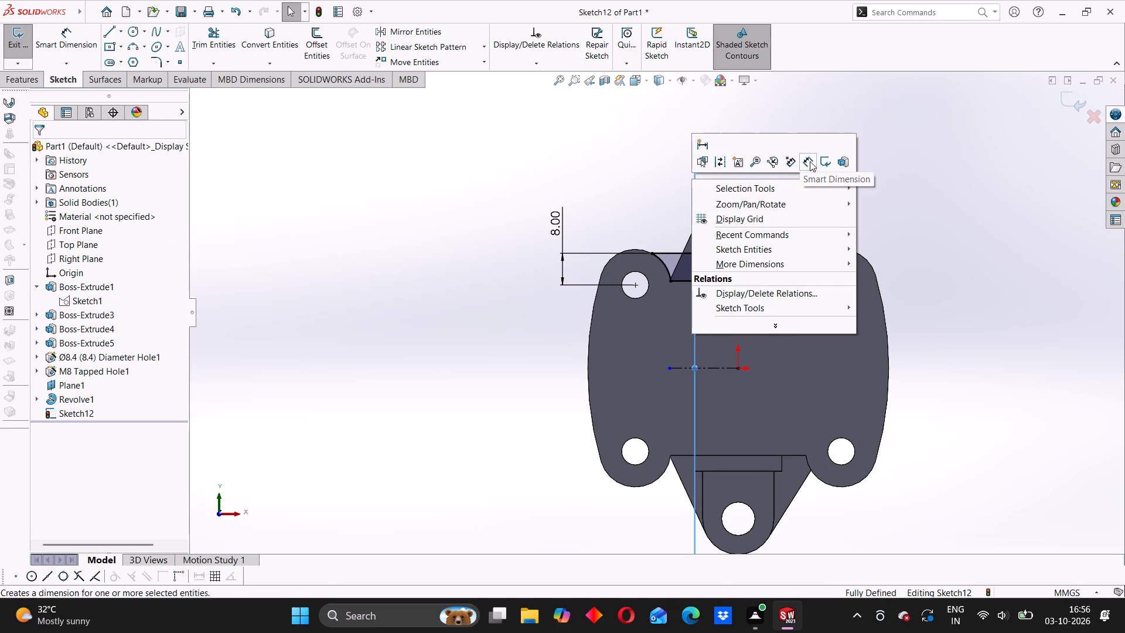
pyautogui.click(610, 173)
pyautogui.click(694, 173)
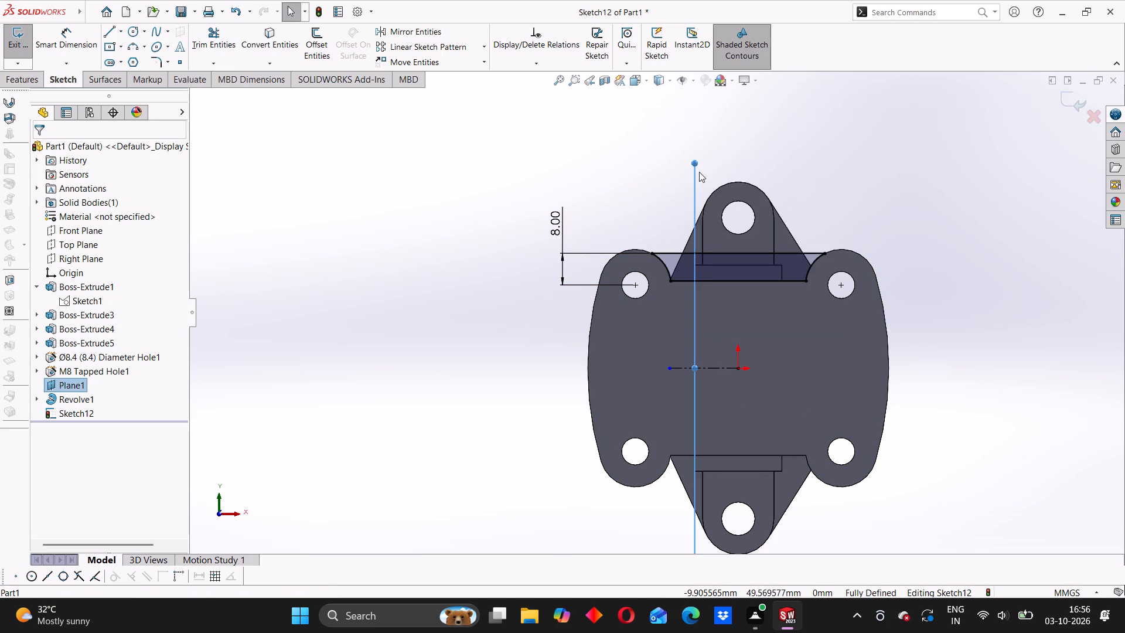
pyautogui.press('Escape')
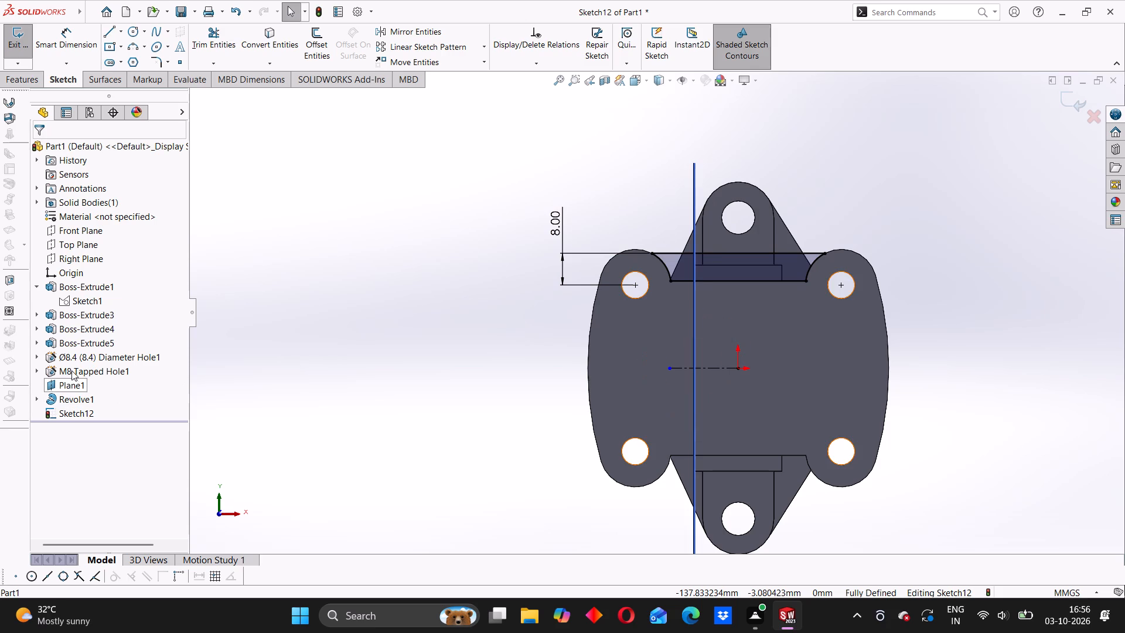
pyautogui.rightClick(75, 382)
pyautogui.click(104, 366)
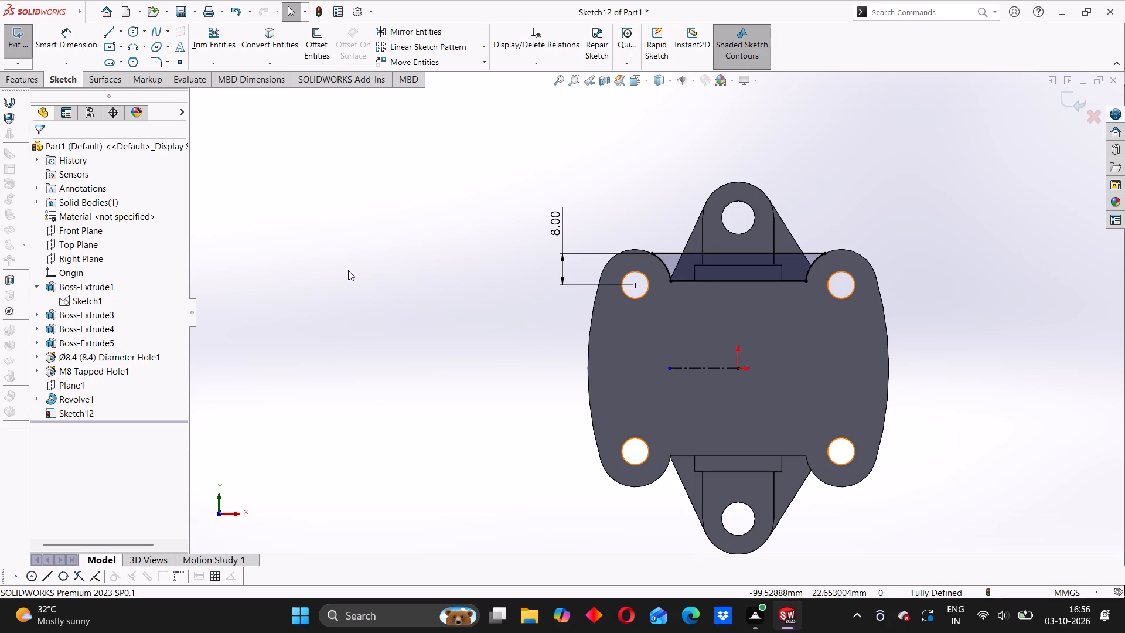
pyautogui.click(351, 266)
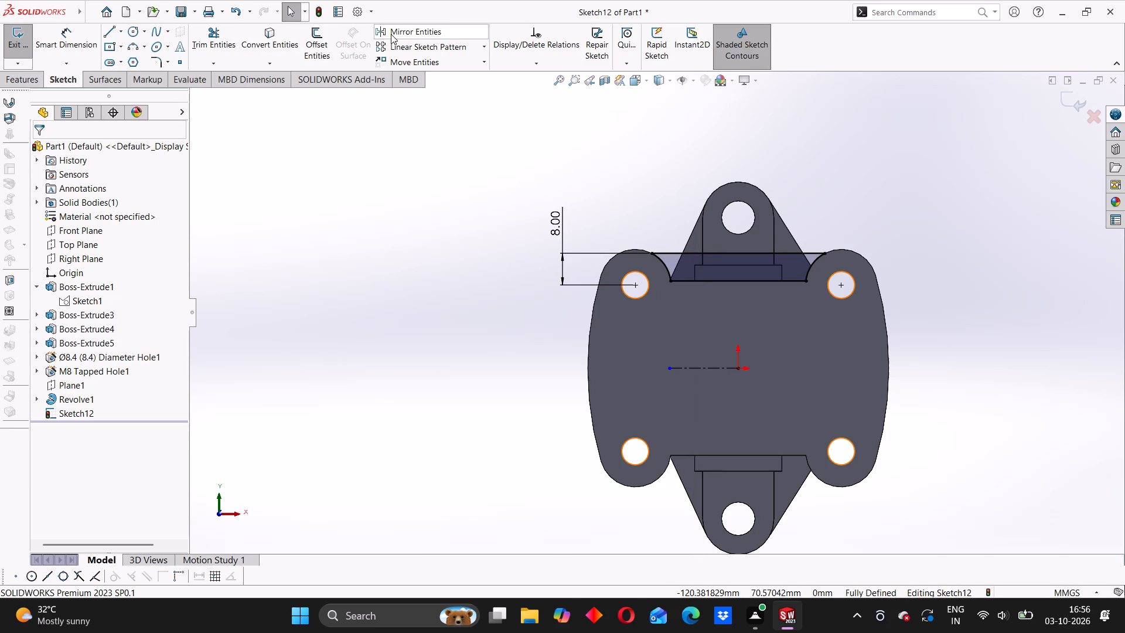
# Mirror the closed strip profile about the horizontal centreline to the opposite side of the base flange.
pyautogui.click(391, 34)
pyautogui.click(681, 267)
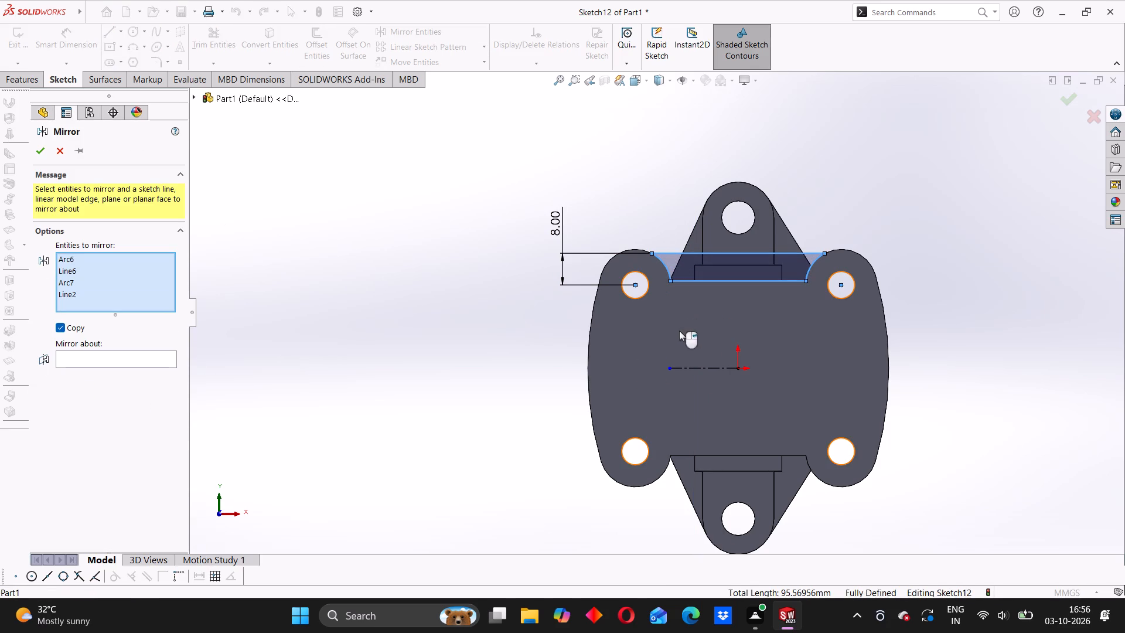
pyautogui.click(129, 356)
pyautogui.click(714, 368)
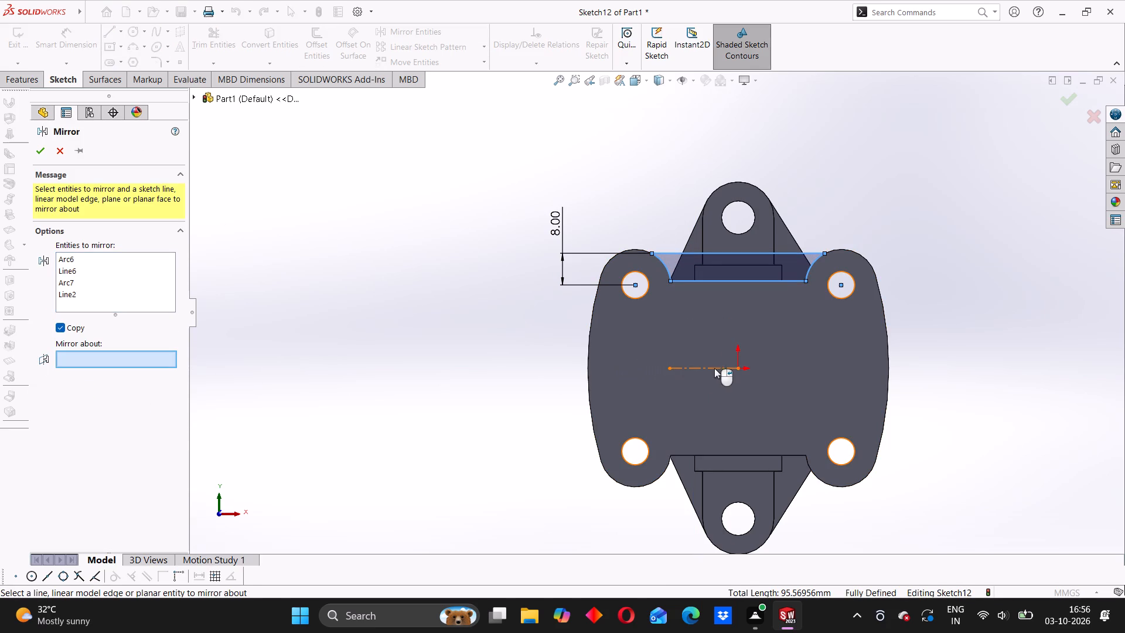
pyautogui.click(37, 150)
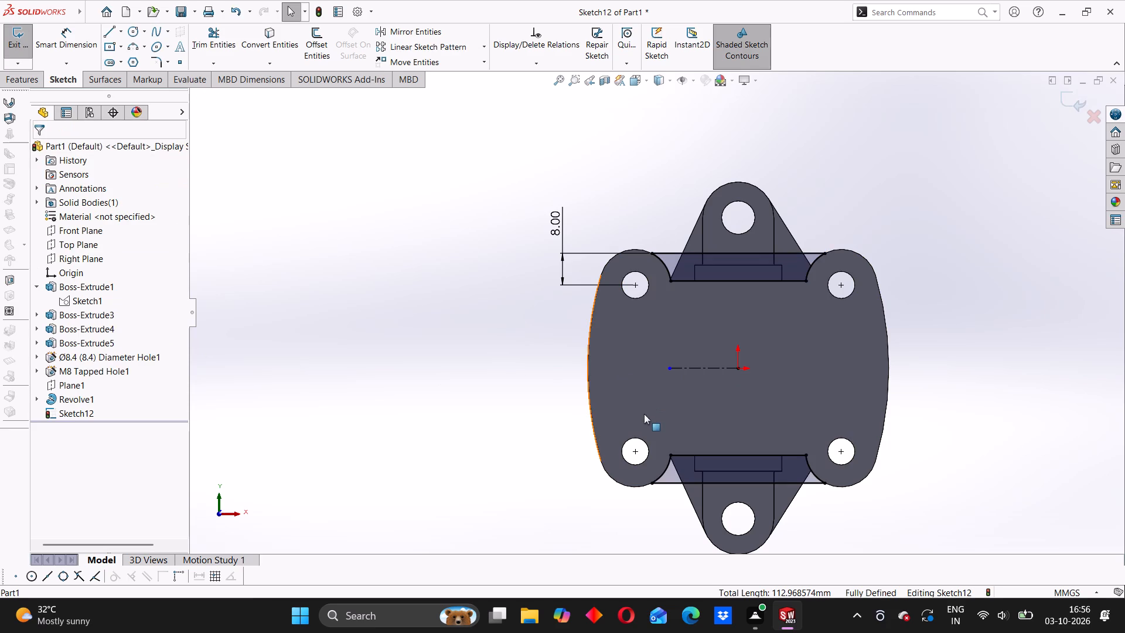
# Extrude both strip profiles 5 mm blind in the reversed direction, toward the coupling body, with the result merged.
pyautogui.moveTo(596, 417); pyautogui.dragTo(710, 427, button='middle')
pyautogui.scroll(3, 763, 408)
pyautogui.moveTo(715, 454); pyautogui.dragTo(757, 368, button='middle')
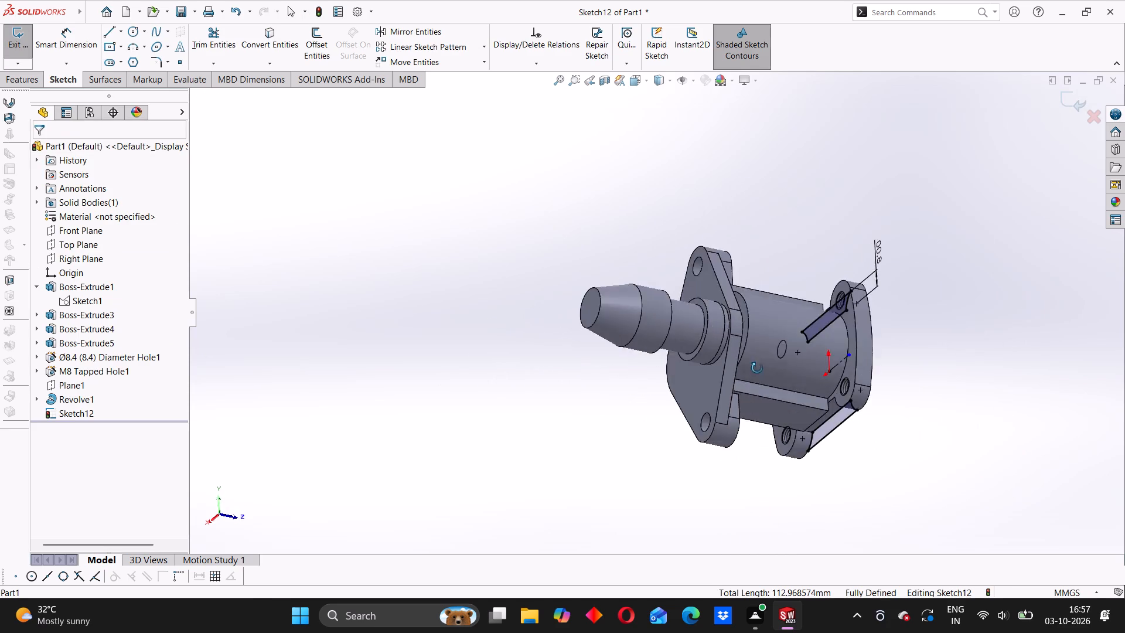
pyautogui.moveTo(757, 368); pyautogui.dragTo(789, 288, button='middle')
pyautogui.moveTo(783, 433); pyautogui.dragTo(849, 393, button='middle')
pyautogui.scroll(-5, 556, 448)
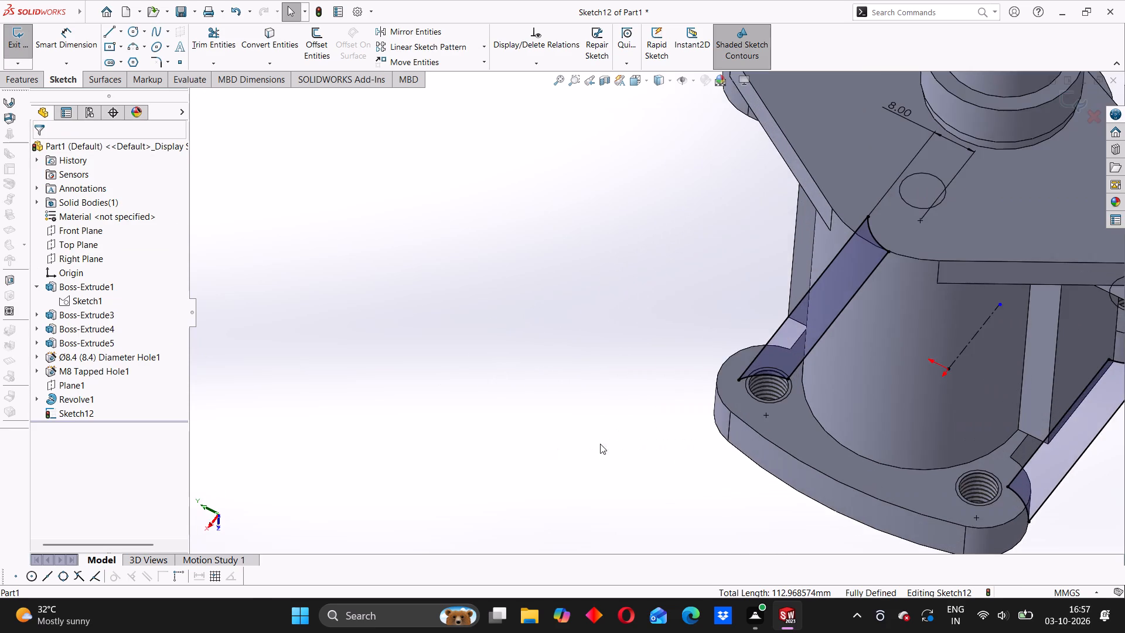
pyautogui.moveTo(601, 443); pyautogui.dragTo(775, 515, button='middle')
pyautogui.moveTo(720, 452); pyautogui.dragTo(604, 430, button='middle')
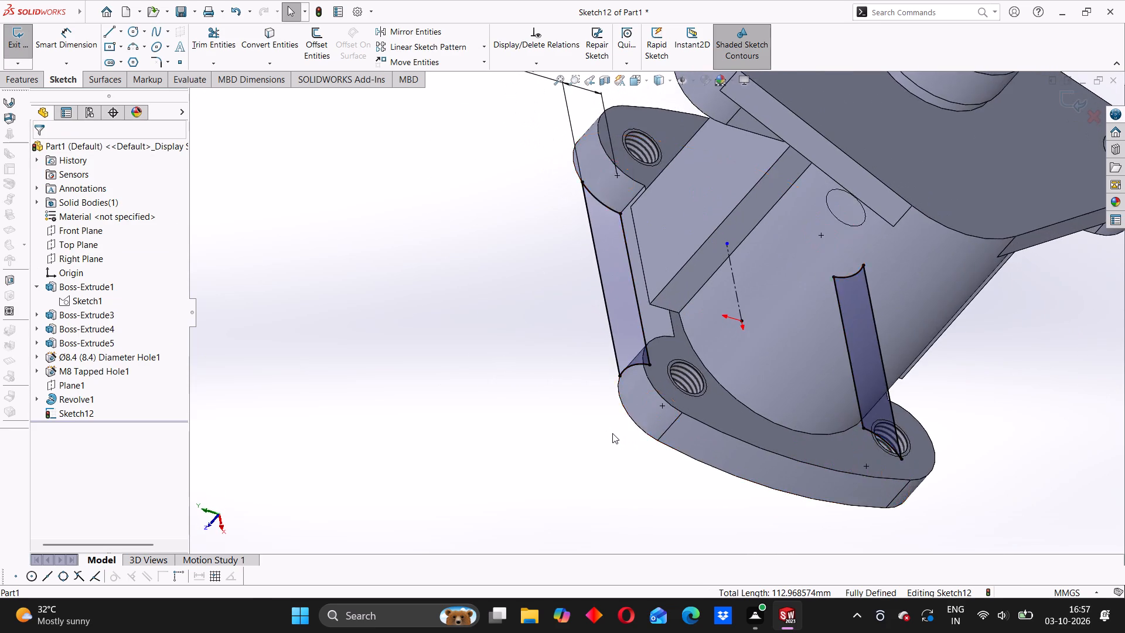
pyautogui.scroll(3, 612, 433)
pyautogui.moveTo(611, 447); pyautogui.dragTo(604, 415, button='middle')
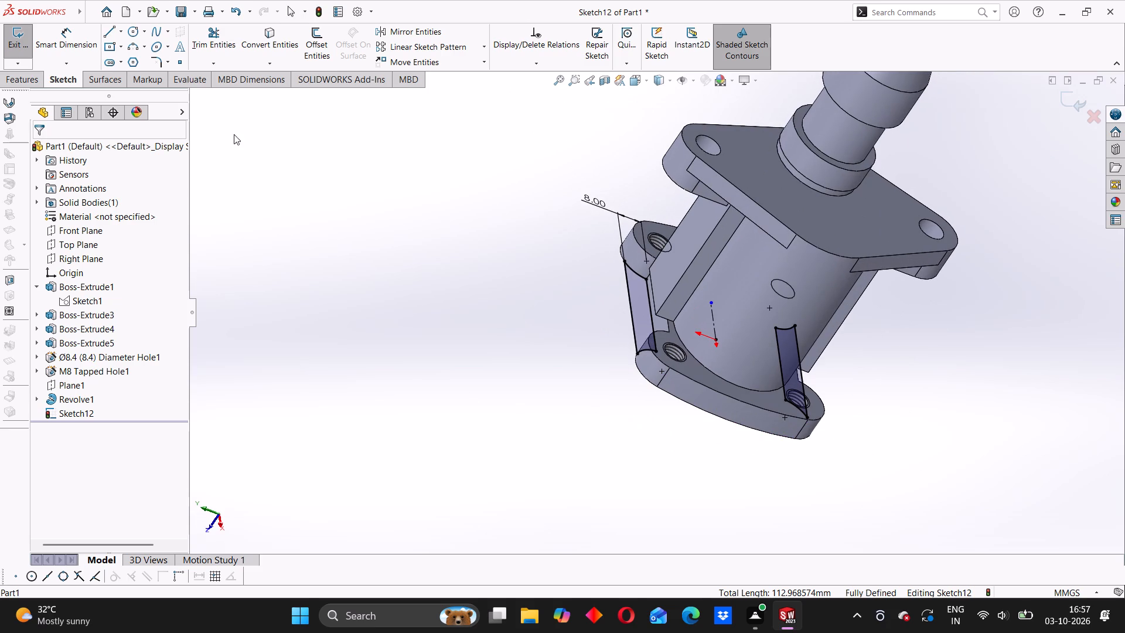
pyautogui.click(28, 80)
pyautogui.click(34, 44)
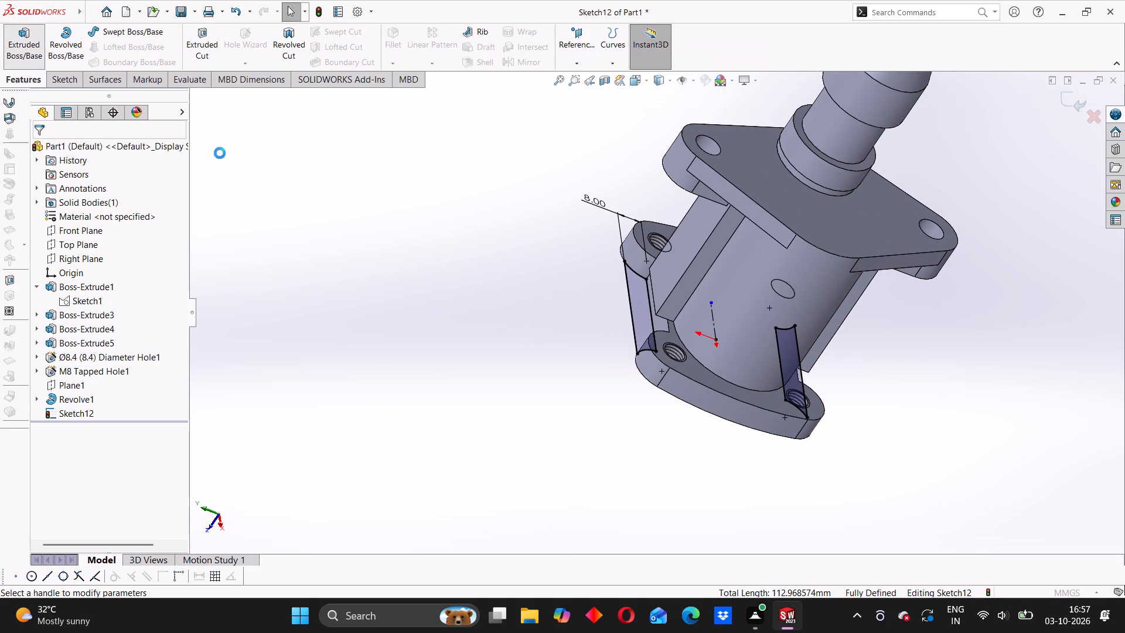
pyautogui.moveTo(474, 383); pyautogui.dragTo(516, 389, button='middle')
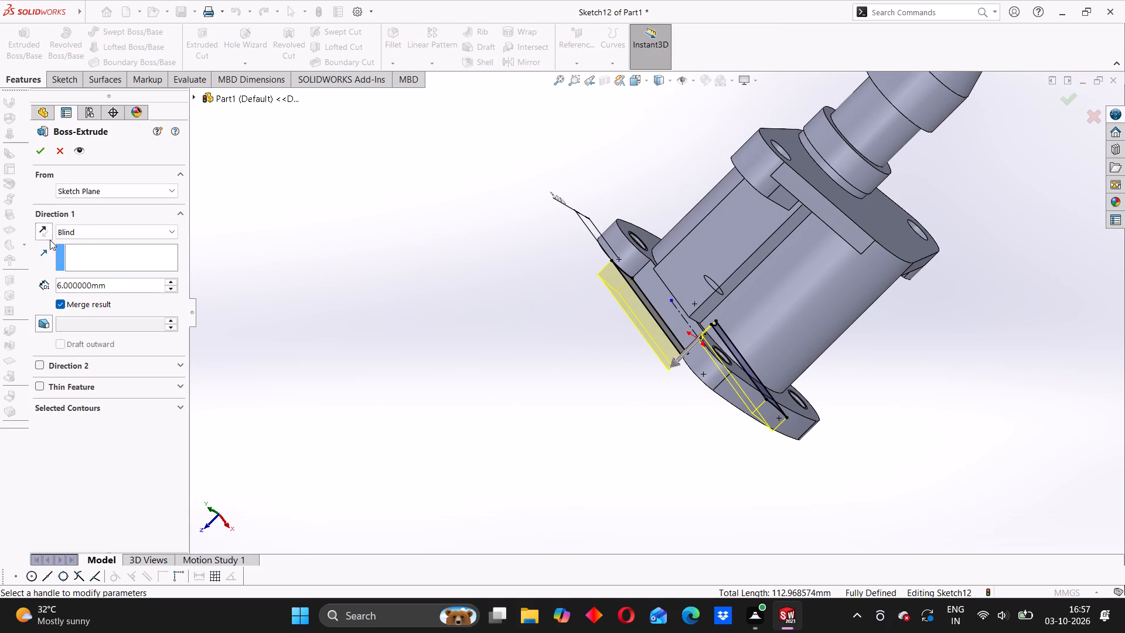
pyautogui.click(40, 224)
pyautogui.moveTo(111, 285); pyautogui.dragTo(43, 285)
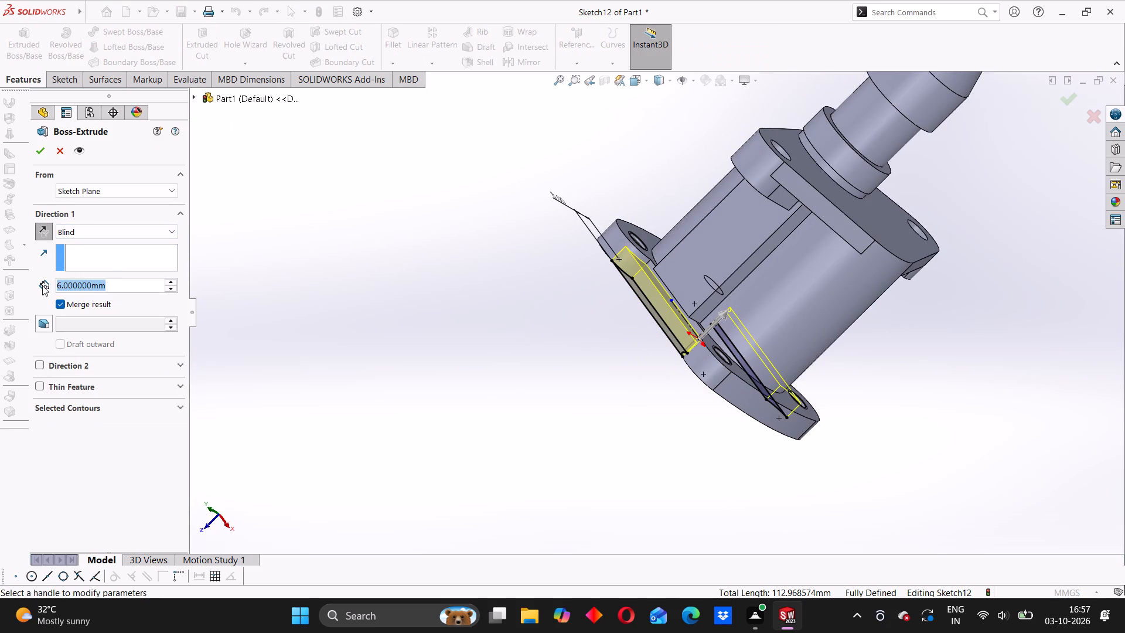
pyautogui.press('5')
pyautogui.press('Return')
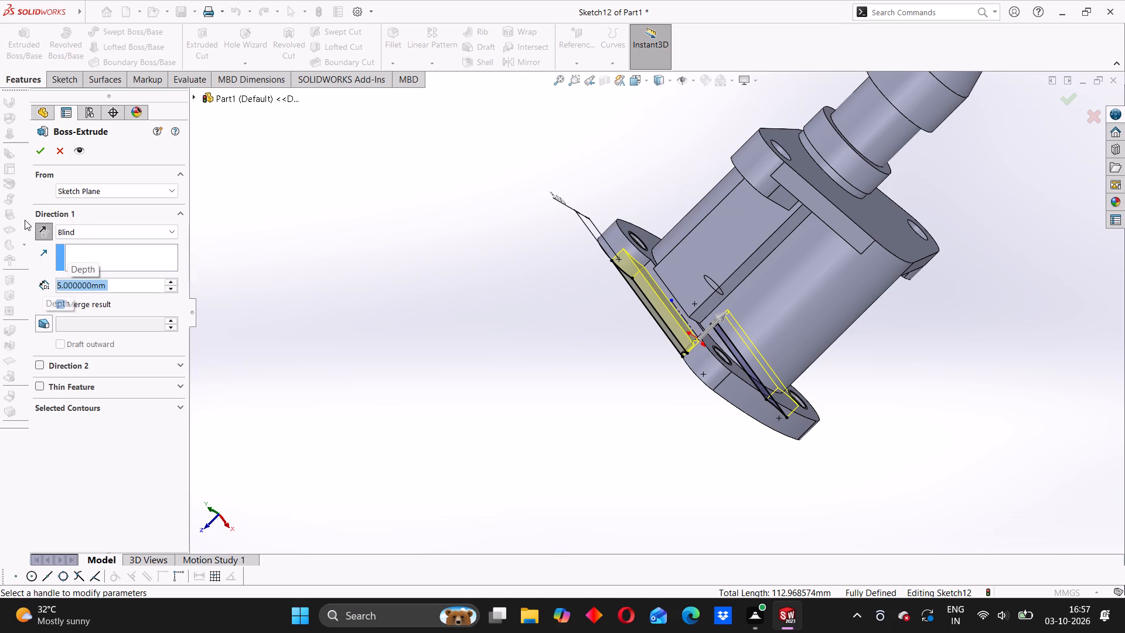
pyautogui.click(36, 148)
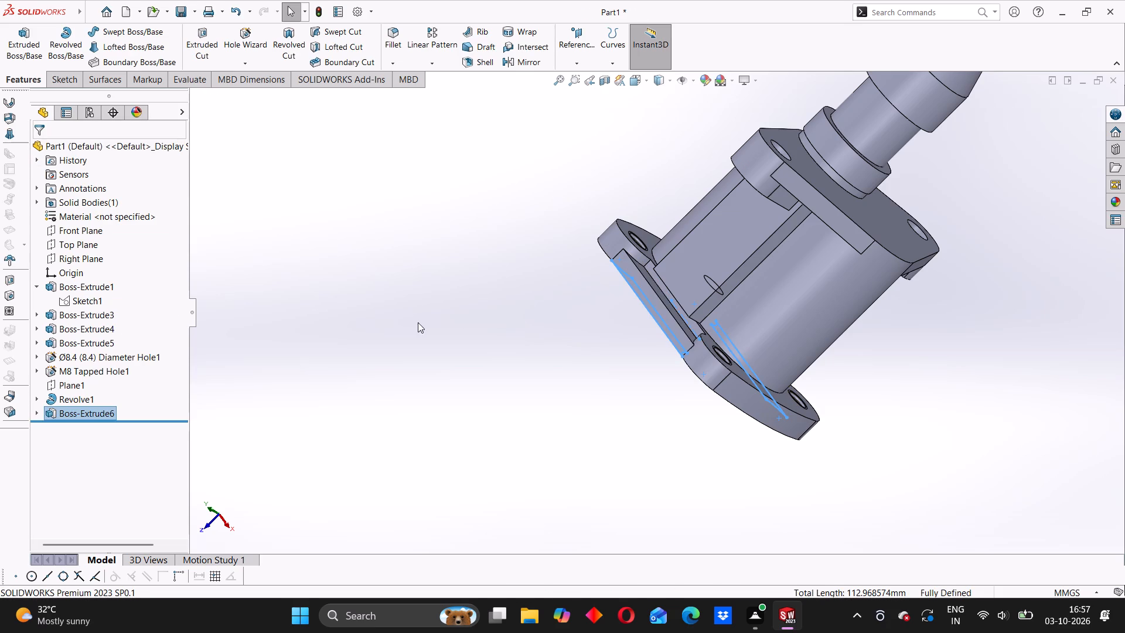
# Examine the extruded strips between the base flange's lobes from several sides.
pyautogui.moveTo(566, 369); pyautogui.dragTo(597, 361, button='middle')
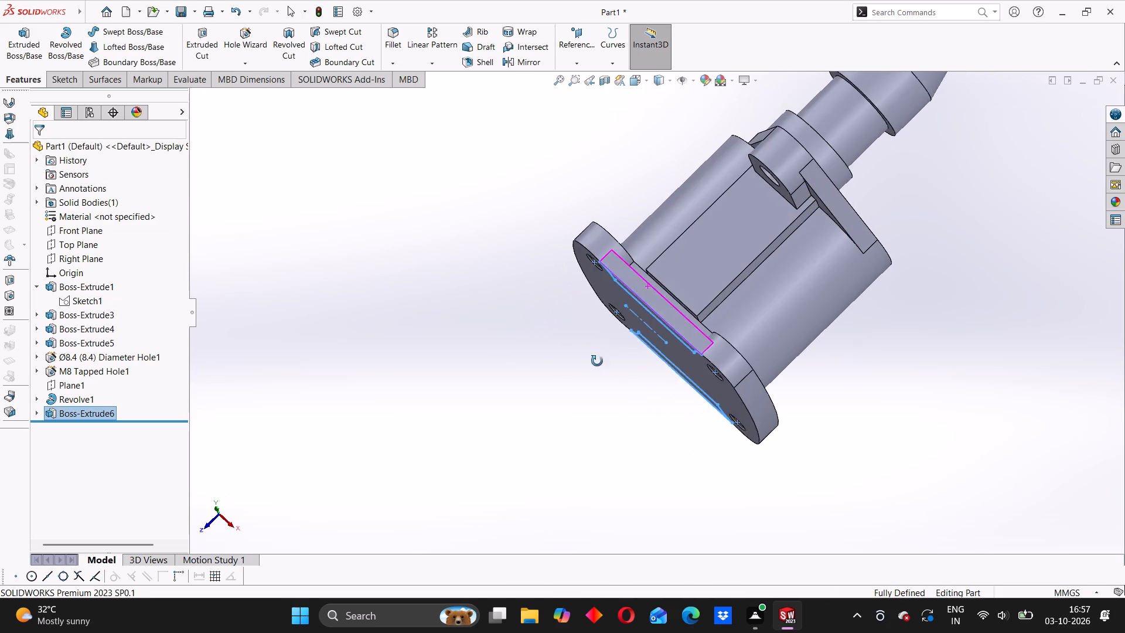
pyautogui.moveTo(597, 361); pyautogui.dragTo(595, 369, button='middle')
pyautogui.middleClick(595, 369)
pyautogui.moveTo(584, 413); pyautogui.dragTo(657, 337, button='middle')
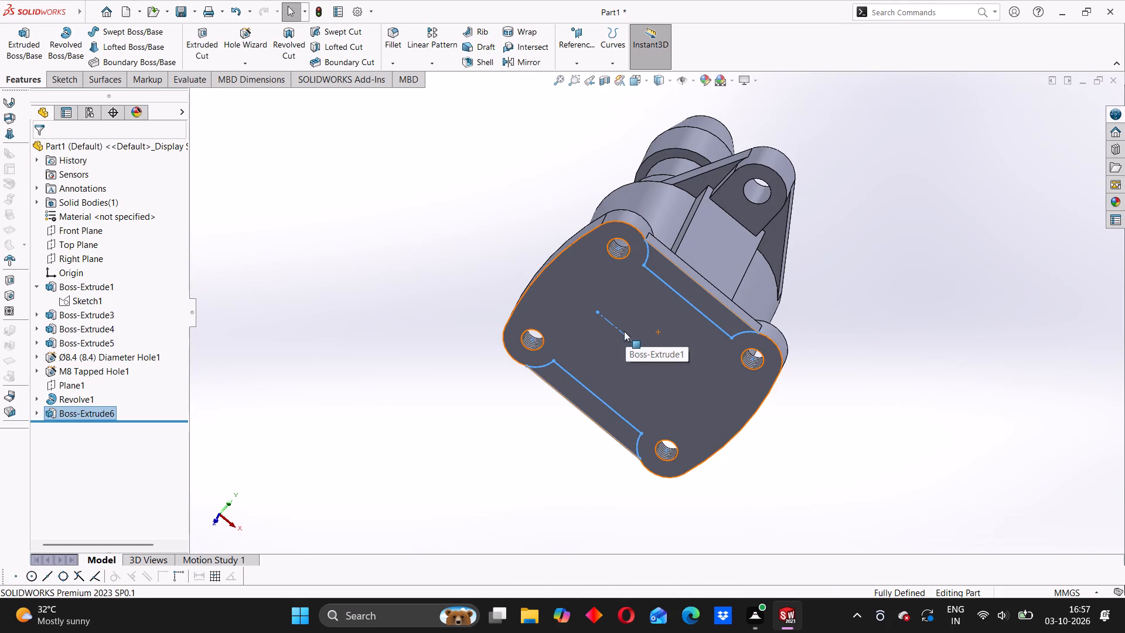
pyautogui.click(461, 348)
pyautogui.moveTo(680, 379); pyautogui.dragTo(536, 457, button='middle')
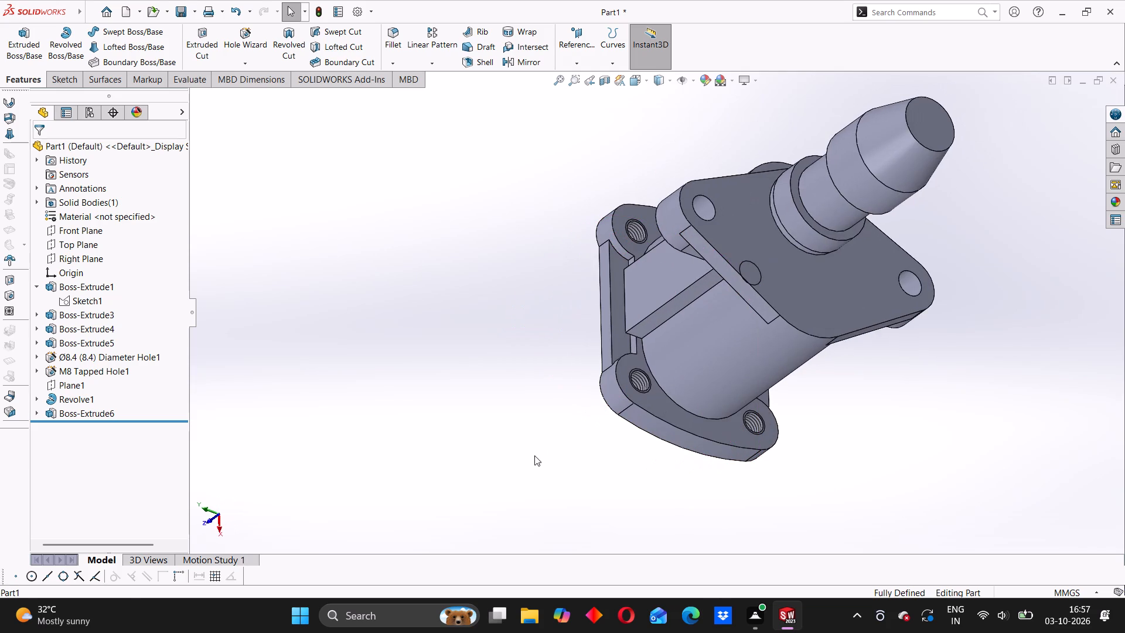
pyautogui.moveTo(569, 400); pyautogui.dragTo(548, 449, button='middle')
pyautogui.click(499, 414)
pyautogui.moveTo(525, 418); pyautogui.dragTo(674, 334, button='middle')
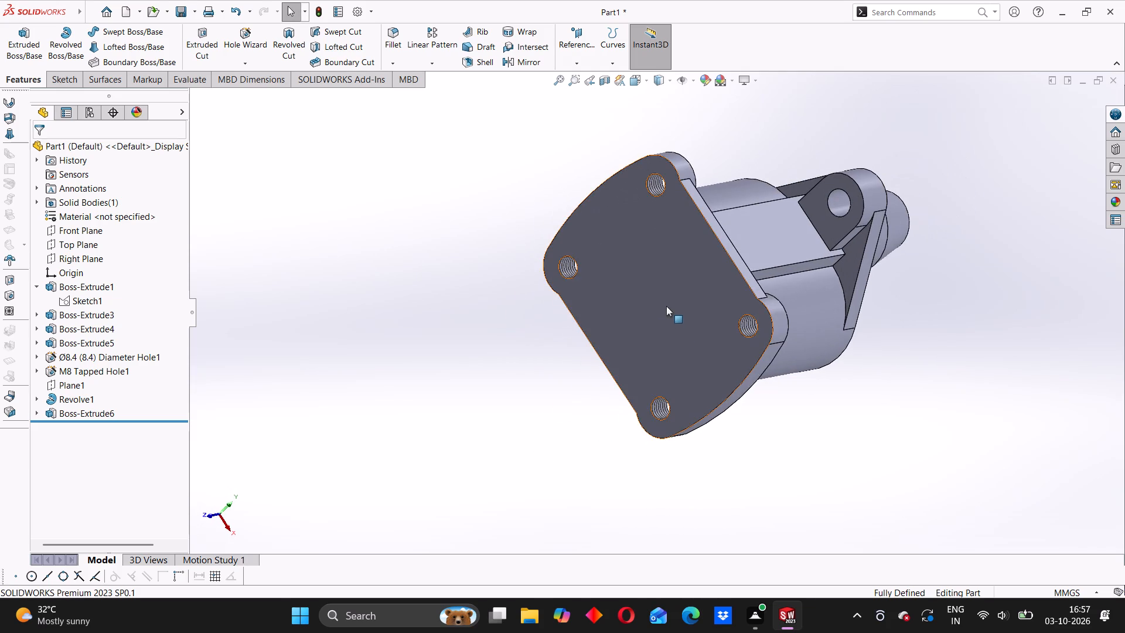
# Start a sketch on the base flange's flat outer face and draw a vertical centreline about 11.5 mm long and a horizontal one, meeting at the origin.
pyautogui.click(650, 292)
pyautogui.click(704, 254)
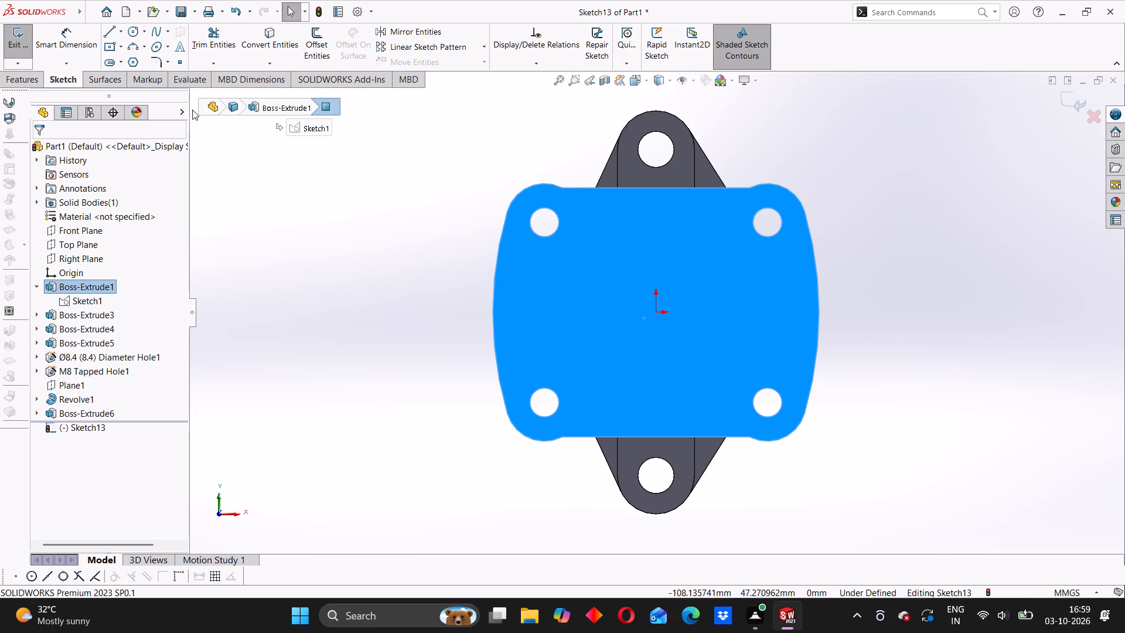
pyautogui.click(123, 36)
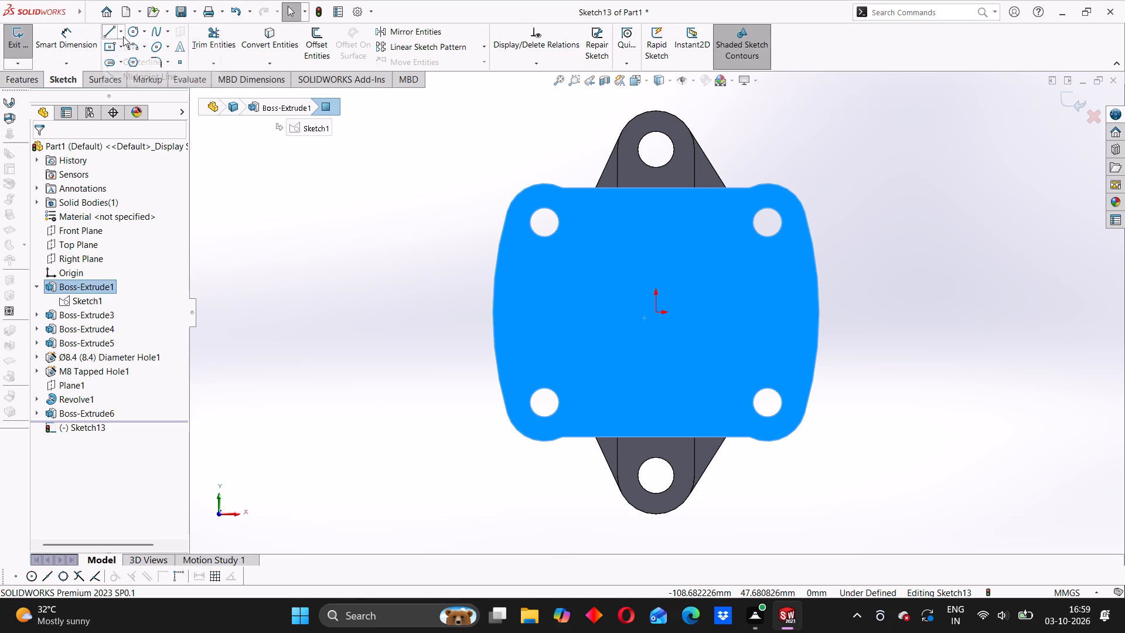
pyautogui.click(129, 59)
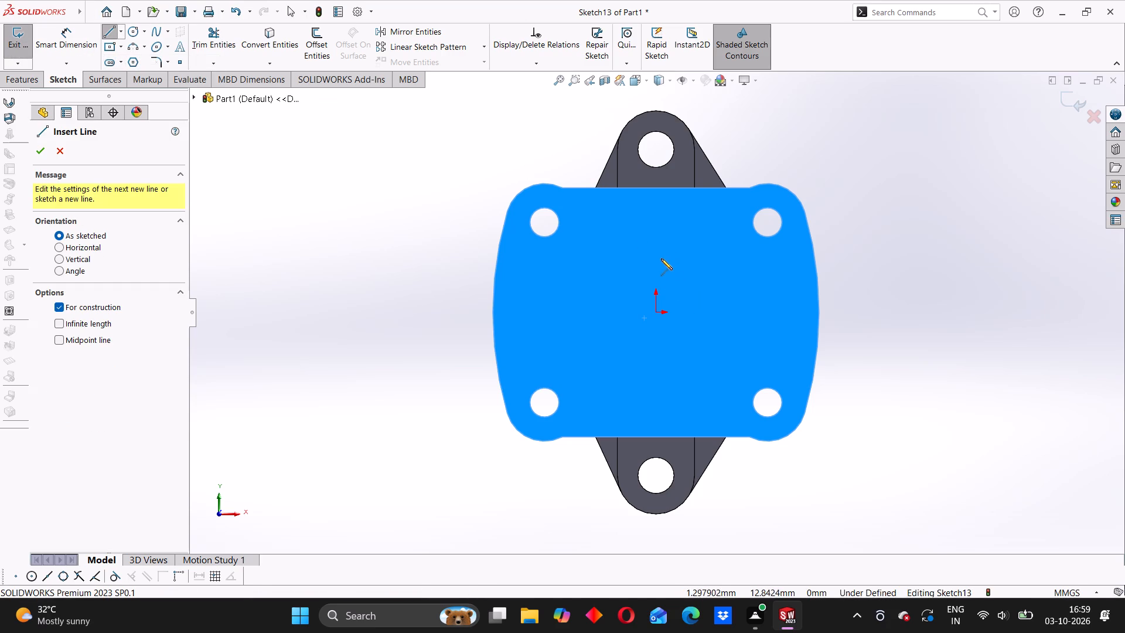
pyautogui.click(657, 263)
pyautogui.click(656, 312)
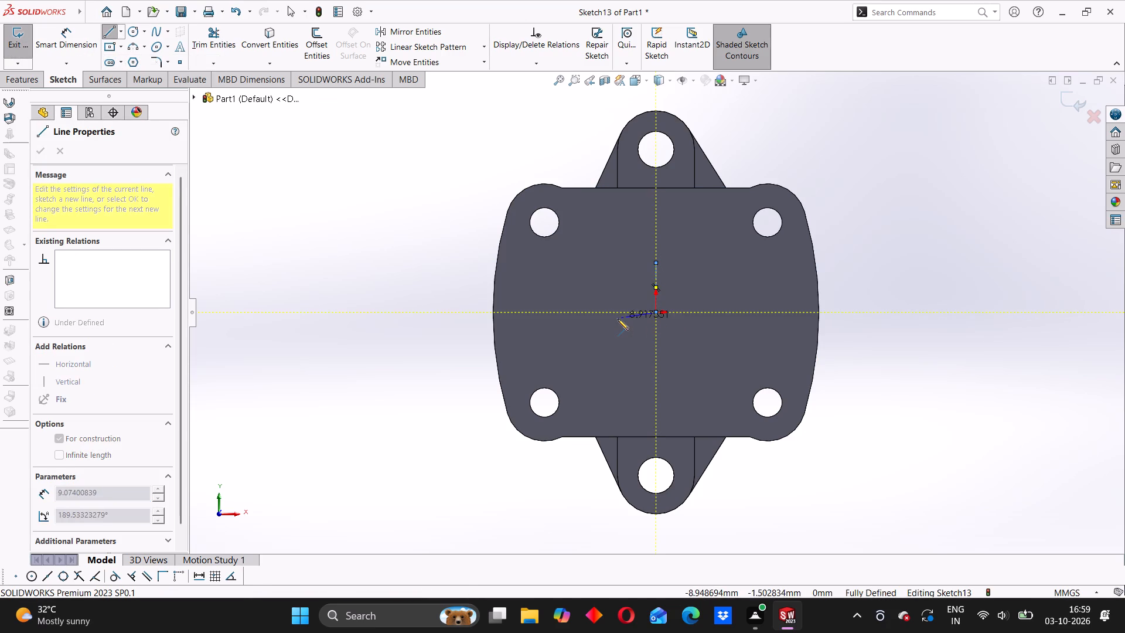
pyautogui.click(606, 314)
pyautogui.rightClick(439, 227)
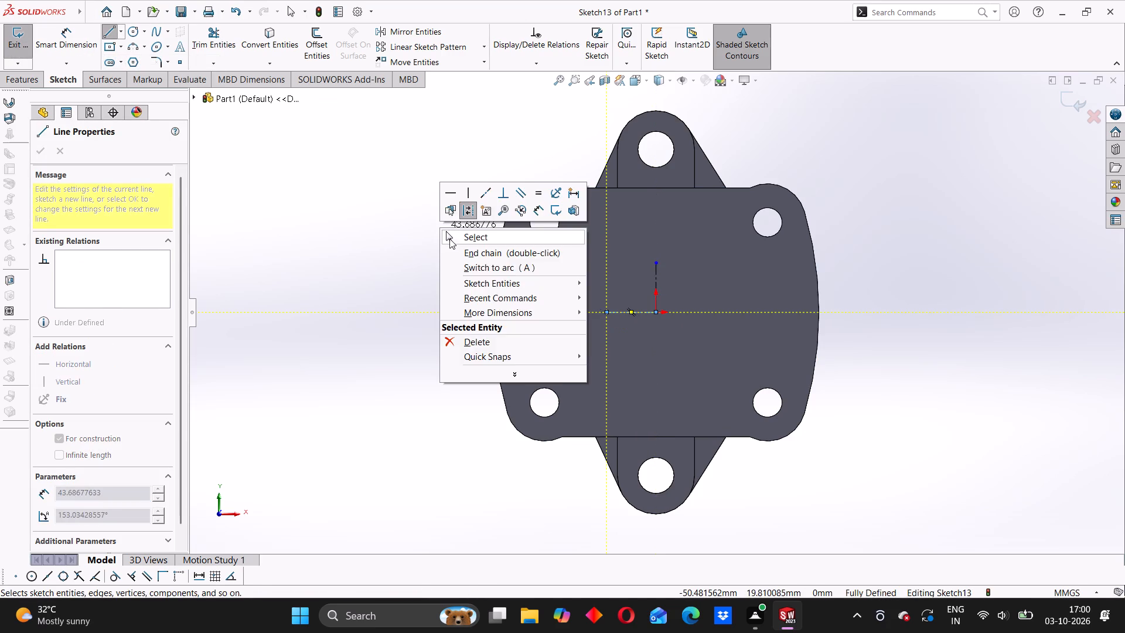
pyautogui.click(452, 241)
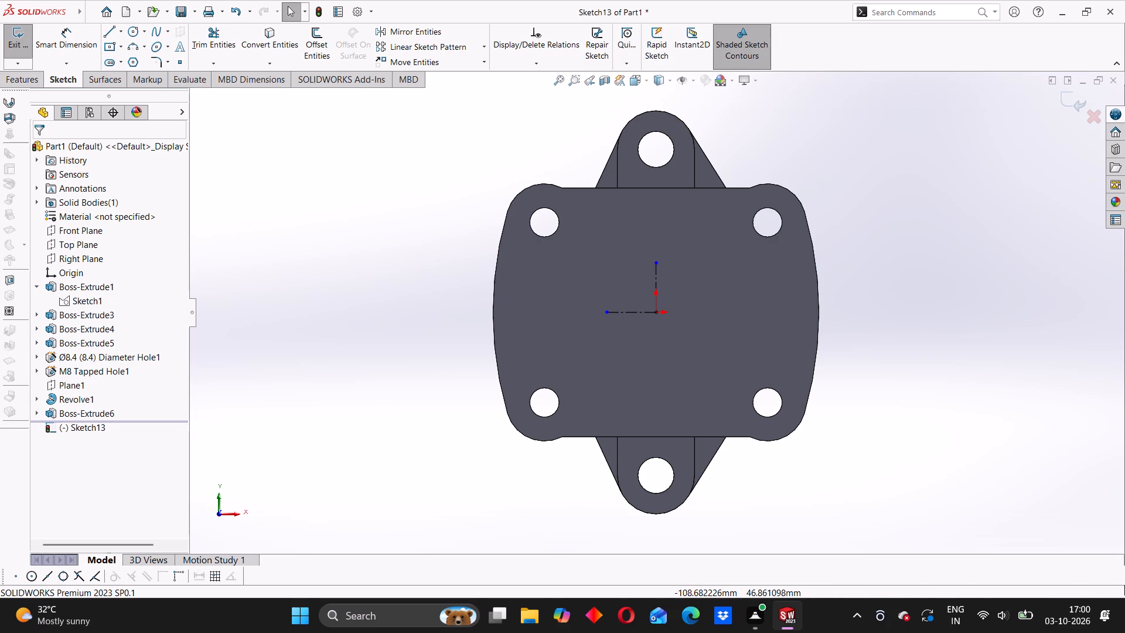
# Sketch an open U-shaped profile of three lines, about 27 mm wide, below the origin on the base flange face.
pyautogui.click(114, 36)
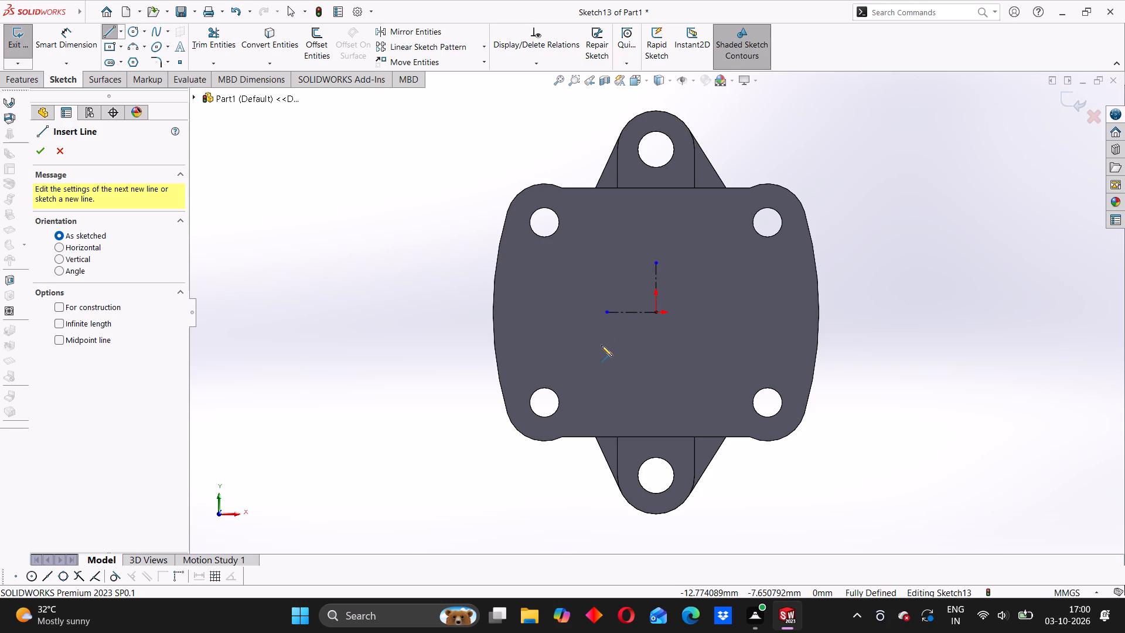
pyautogui.click(601, 345)
pyautogui.click(600, 387)
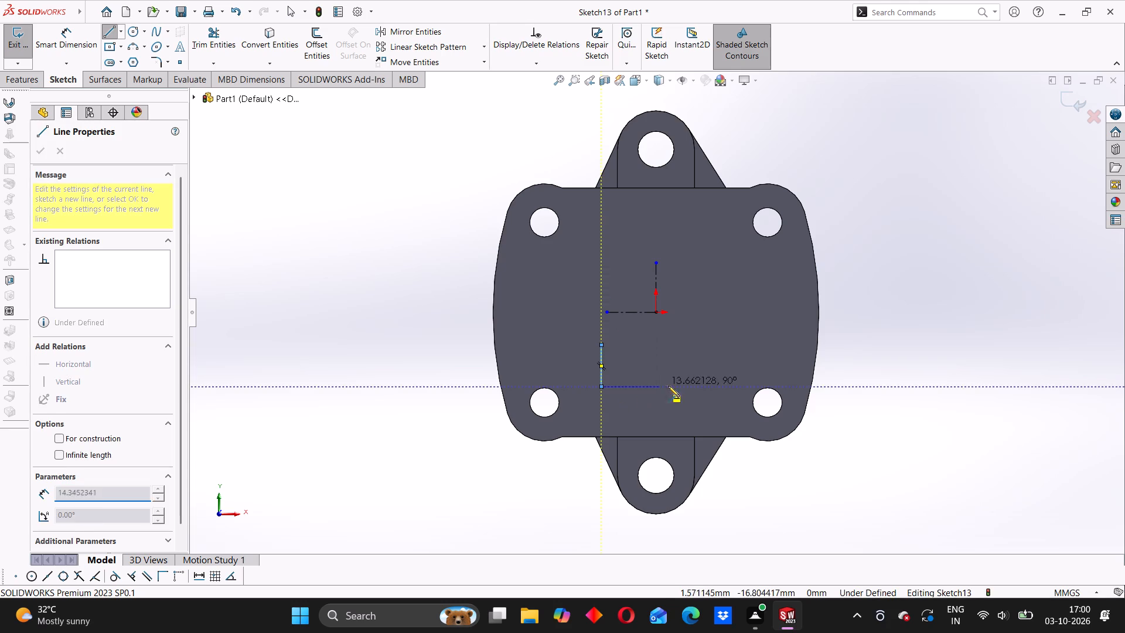
pyautogui.click(718, 384)
pyautogui.click(718, 346)
pyautogui.rightClick(852, 280)
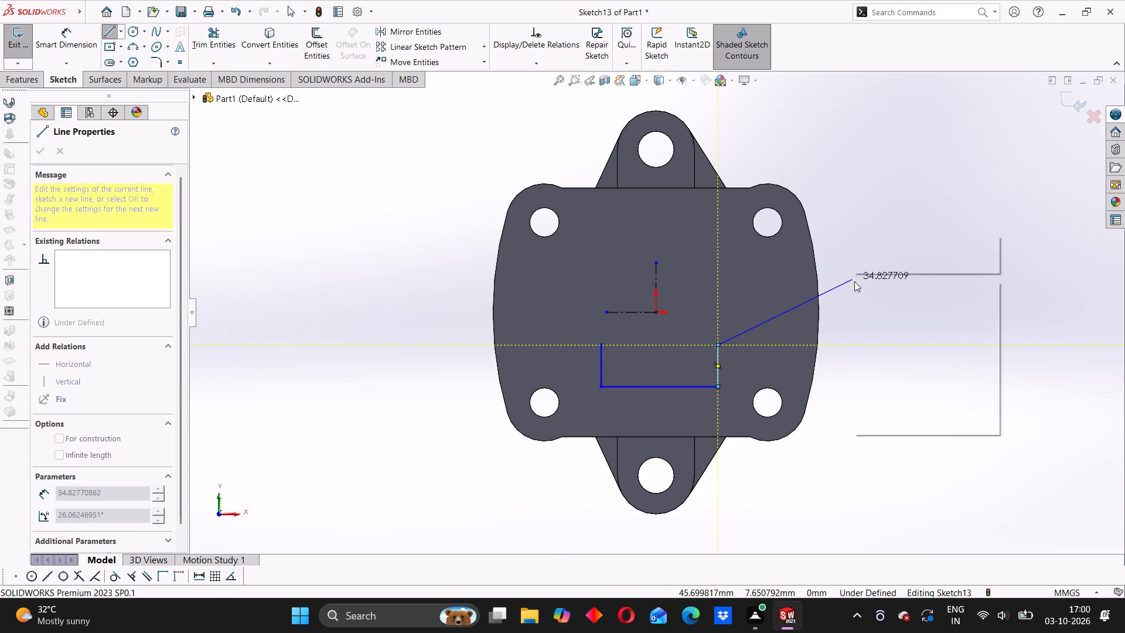
pyautogui.click(858, 284)
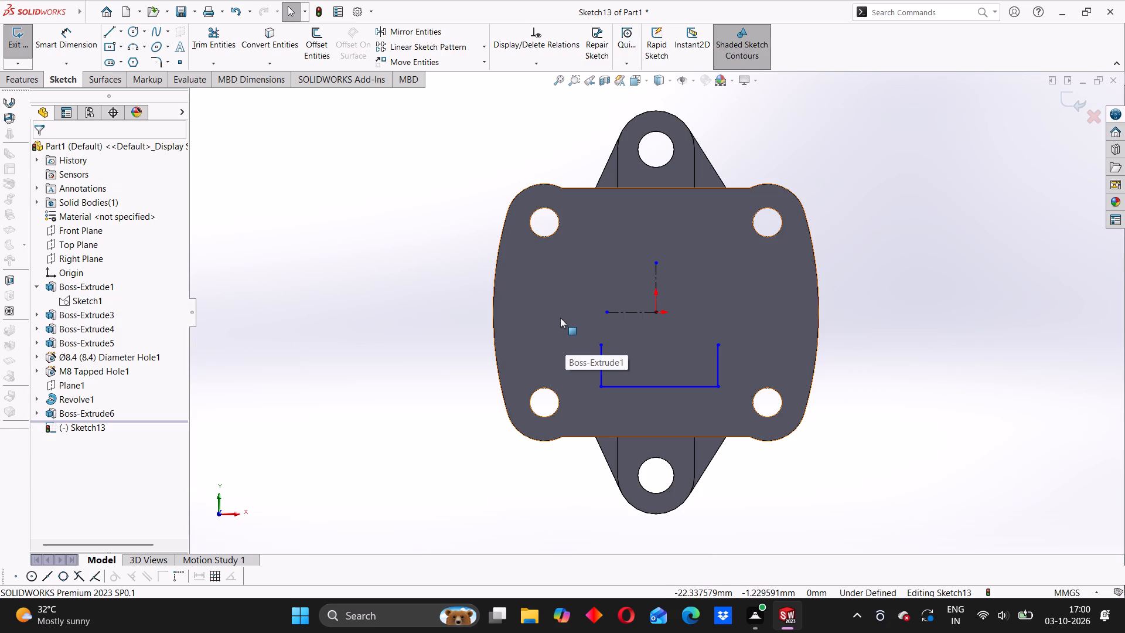
pyautogui.press('Escape')
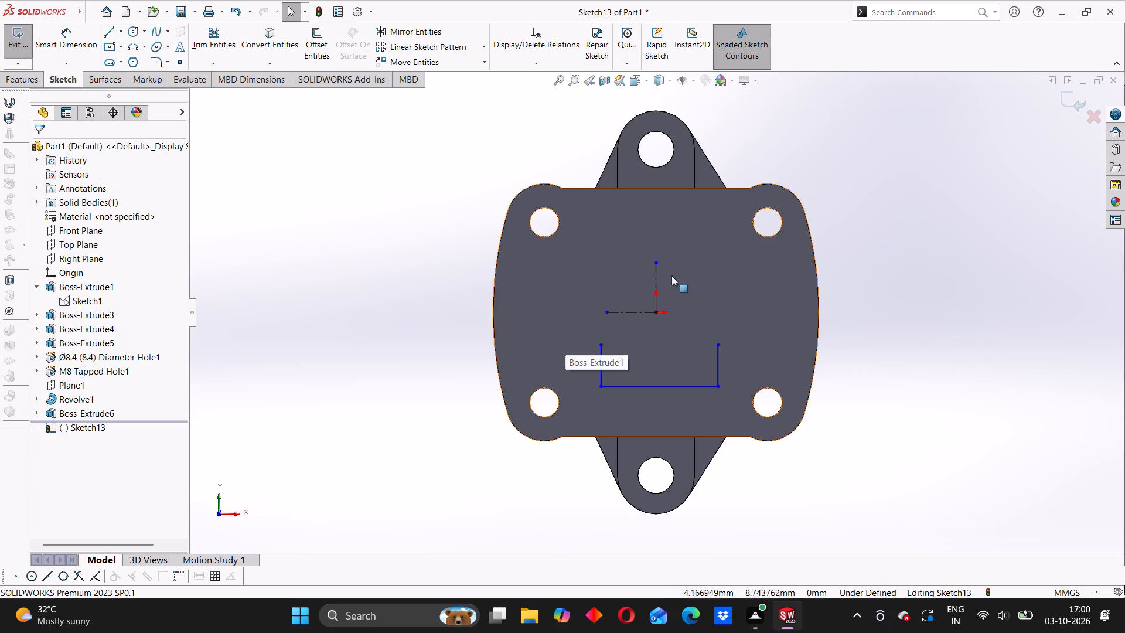
# Make the U-profile's two vertical lines symmetric about the vertical centreline.
pyautogui.click(656, 280)
pyautogui.keyDown('ctrl'); pyautogui.click(605, 356); pyautogui.keyUp('ctrl')
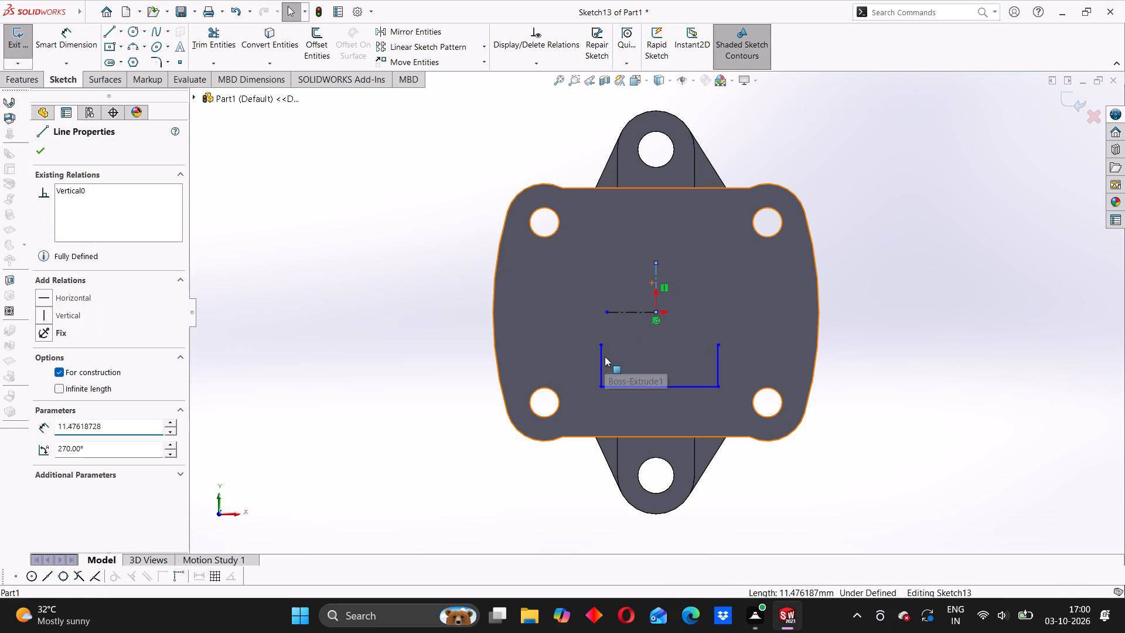
pyautogui.press('Escape')
pyautogui.press('Escape')
pyautogui.press('Escape')
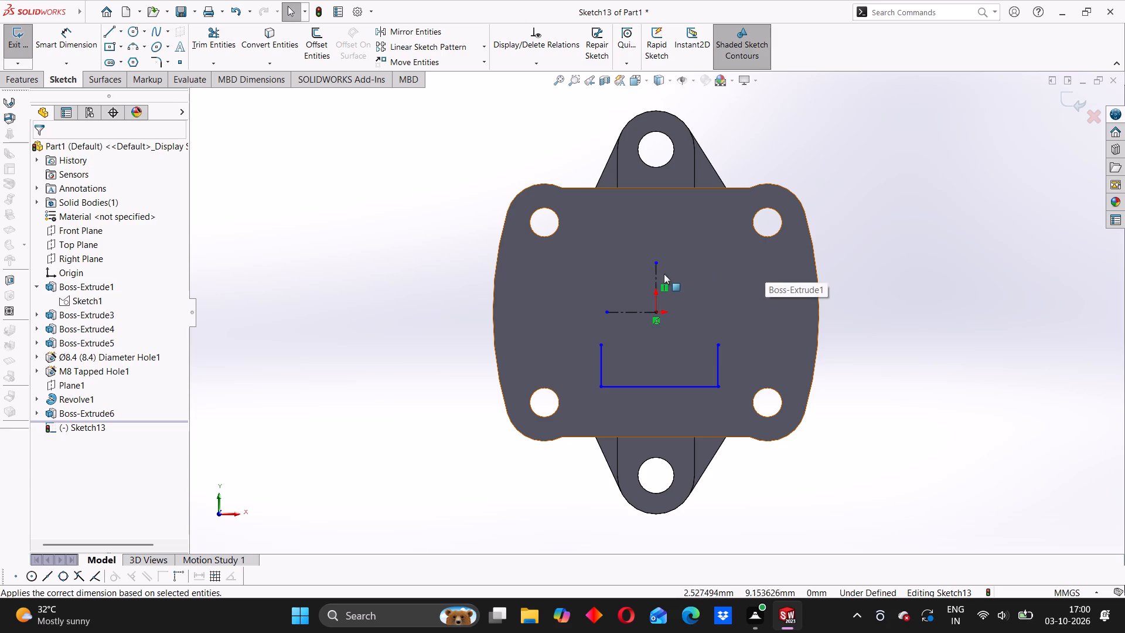
pyautogui.click(655, 278)
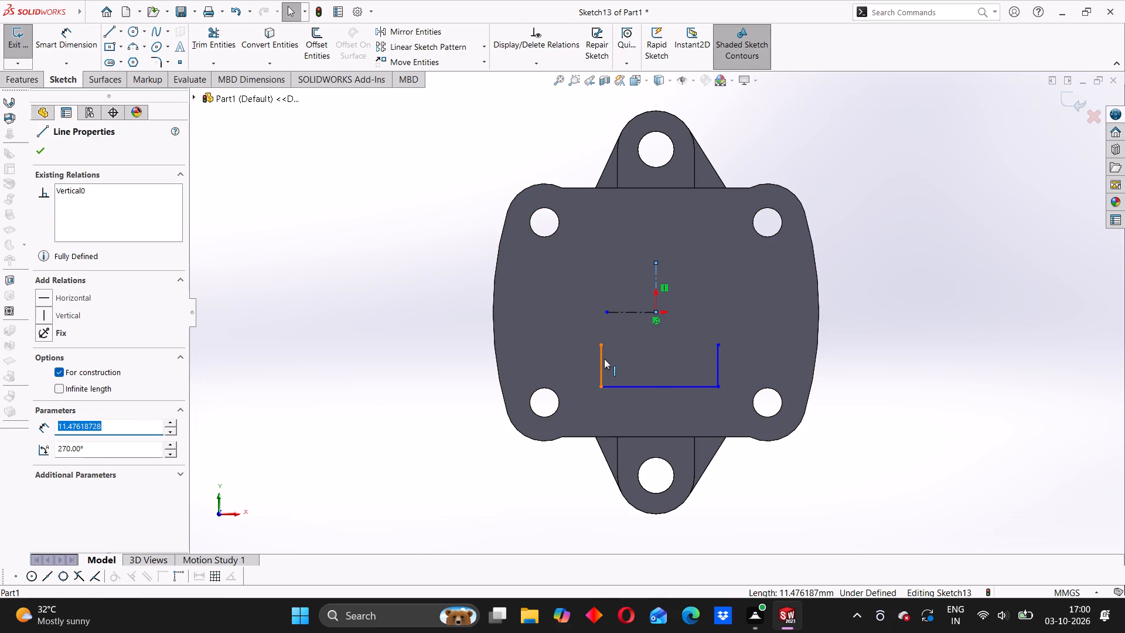
pyautogui.keyDown('ctrl'); pyautogui.click(604, 359); pyautogui.keyUp('ctrl')
pyautogui.keyDown('ctrl'); pyautogui.click(718, 362); pyautogui.keyUp('ctrl')
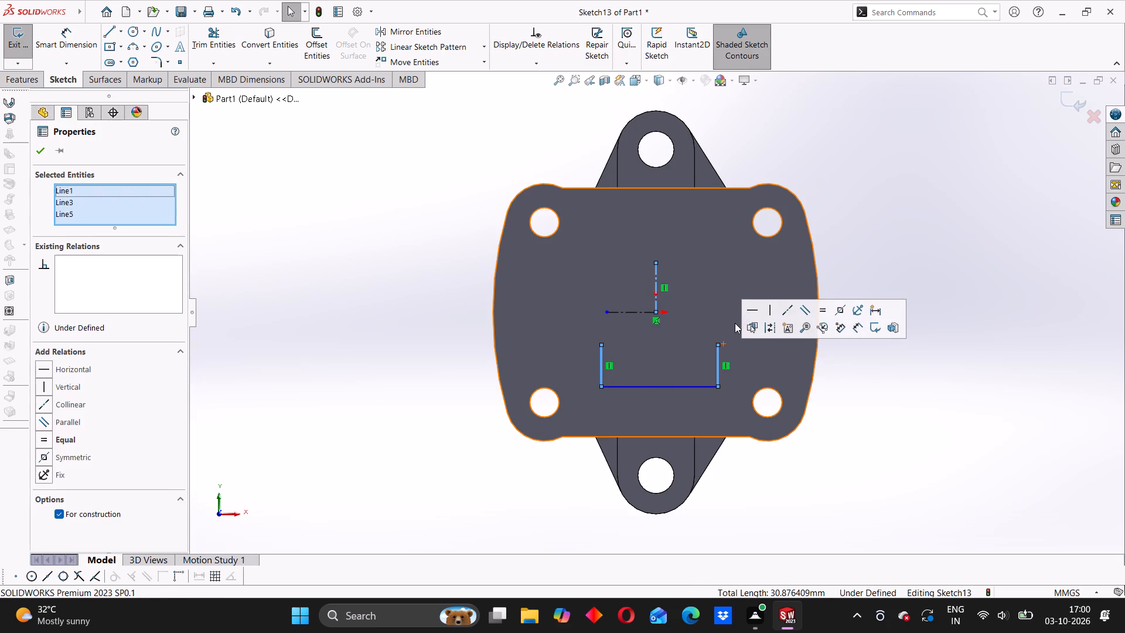
pyautogui.click(844, 311)
pyautogui.click(889, 239)
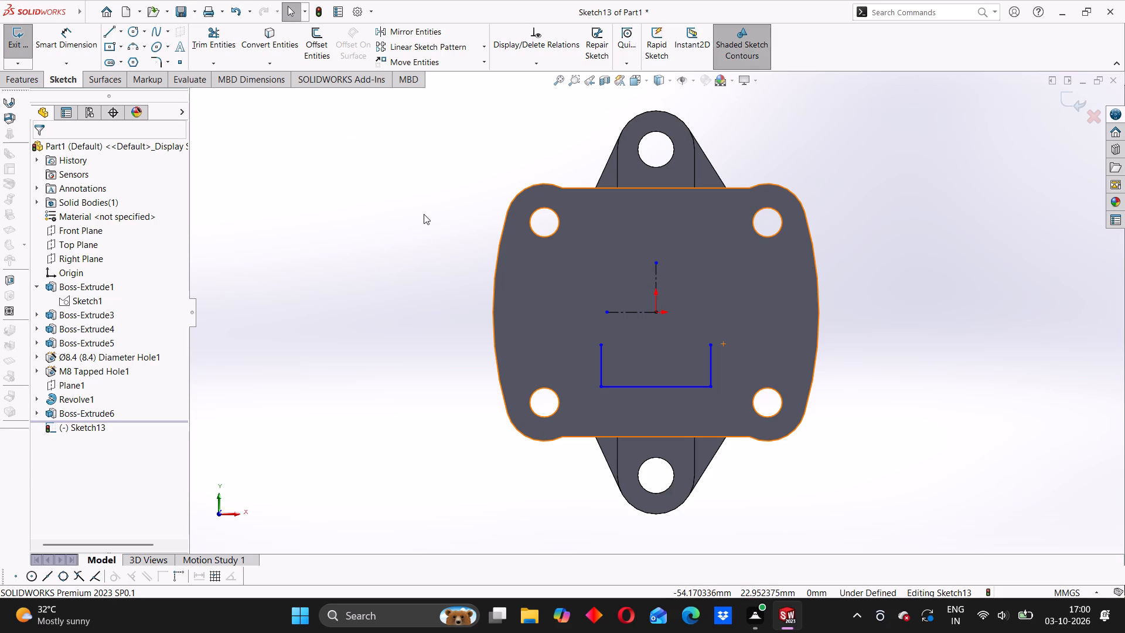
# Mirror the three-line U-profile about the horizontal centreline to form a matching profile above the origin.
pyautogui.click(224, 62)
pyautogui.click(231, 147)
pyautogui.click(425, 34)
pyautogui.moveTo(575, 331); pyautogui.dragTo(754, 410)
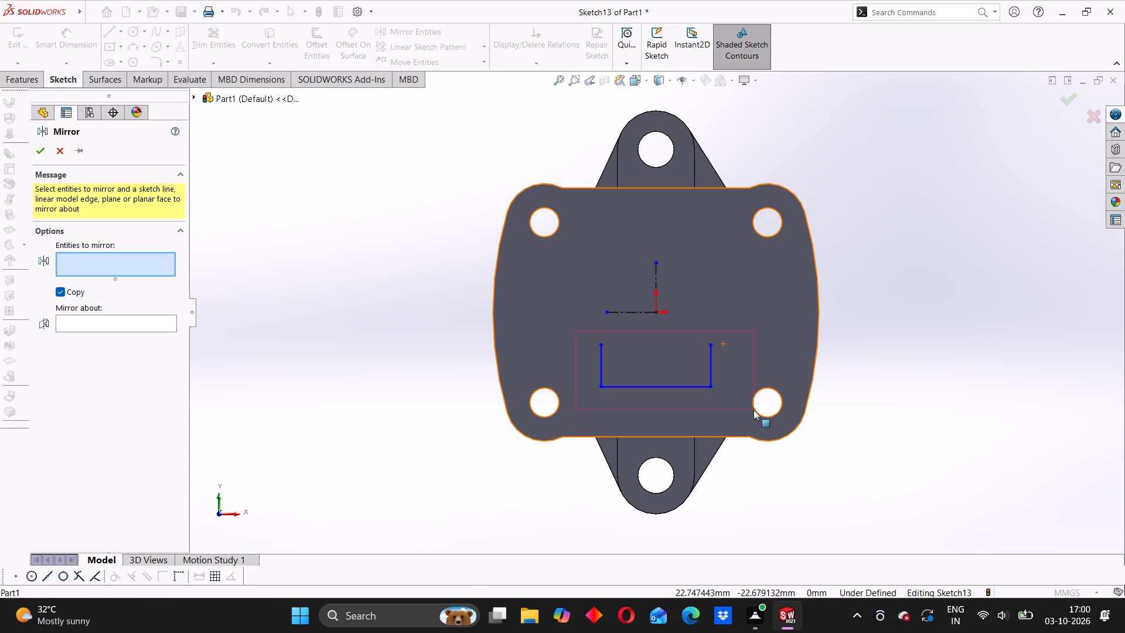
pyautogui.moveTo(754, 410); pyautogui.dragTo(754, 416)
pyautogui.click(118, 345)
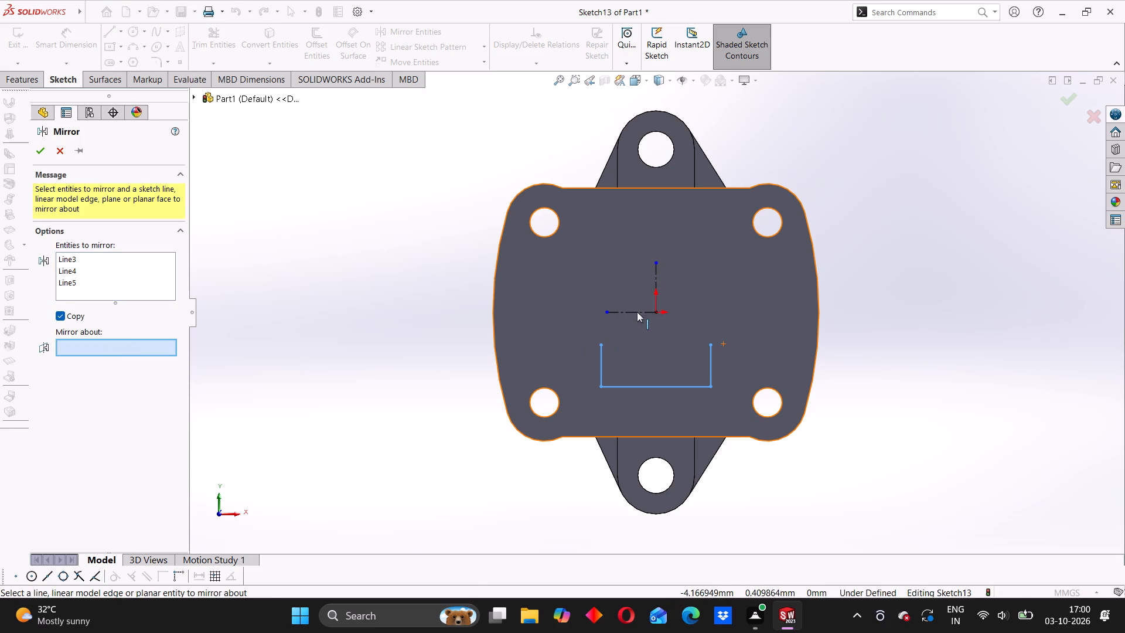
pyautogui.click(636, 312)
pyautogui.click(49, 151)
pyautogui.click(43, 149)
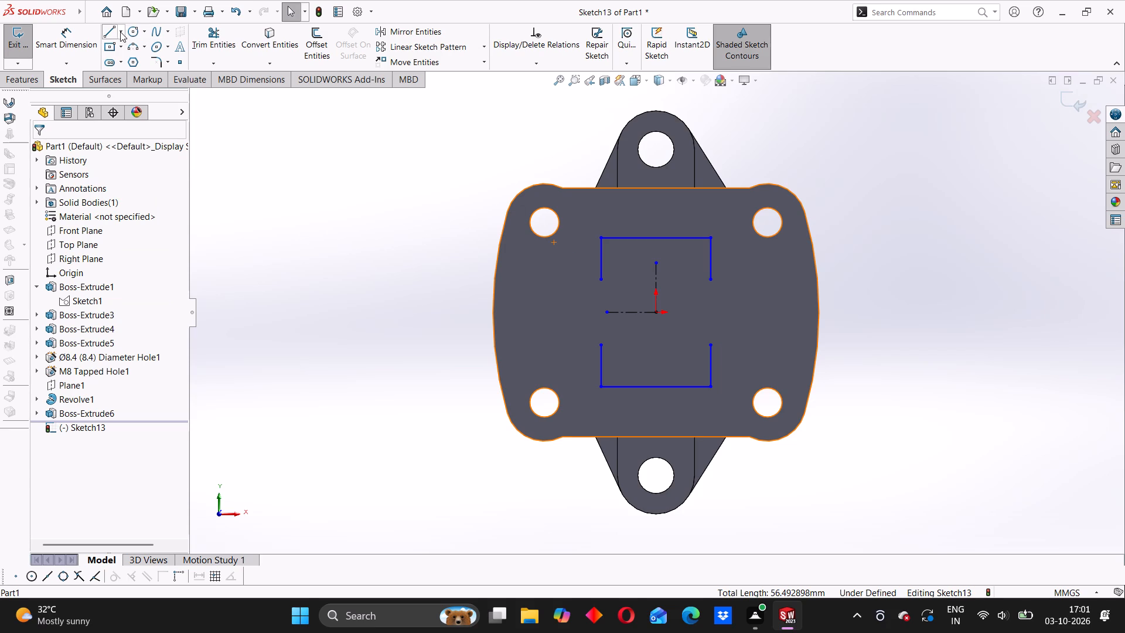
# Draw a 180° three-point arc of about 7.65 mm radius bulging outward between the left-hand vertical lines' open ends.
pyautogui.click(132, 46)
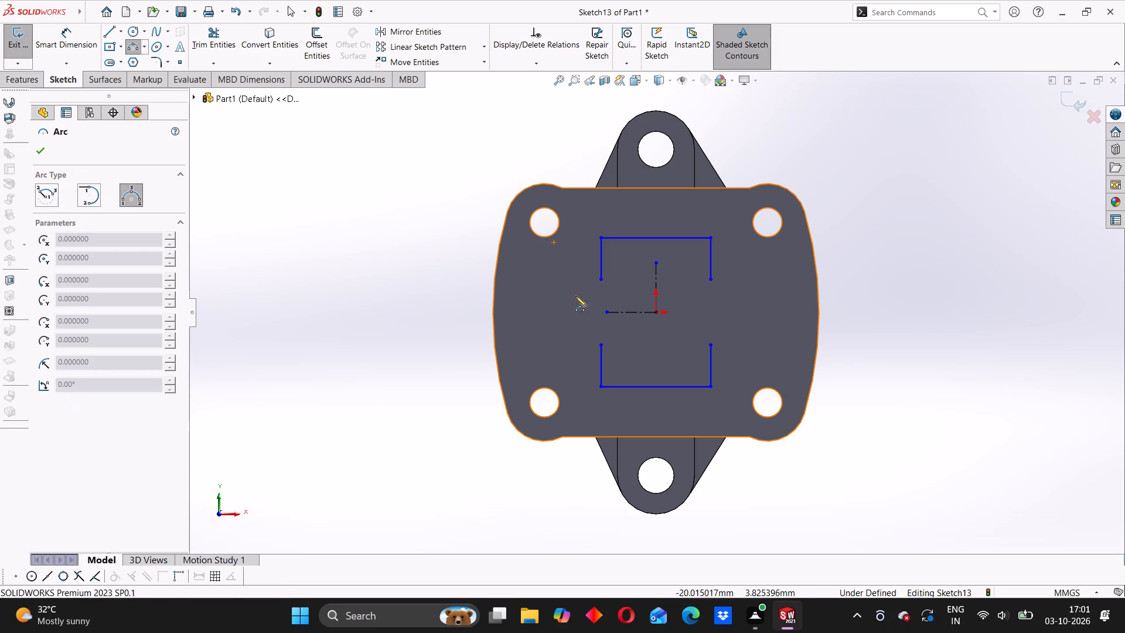
pyautogui.click(601, 281)
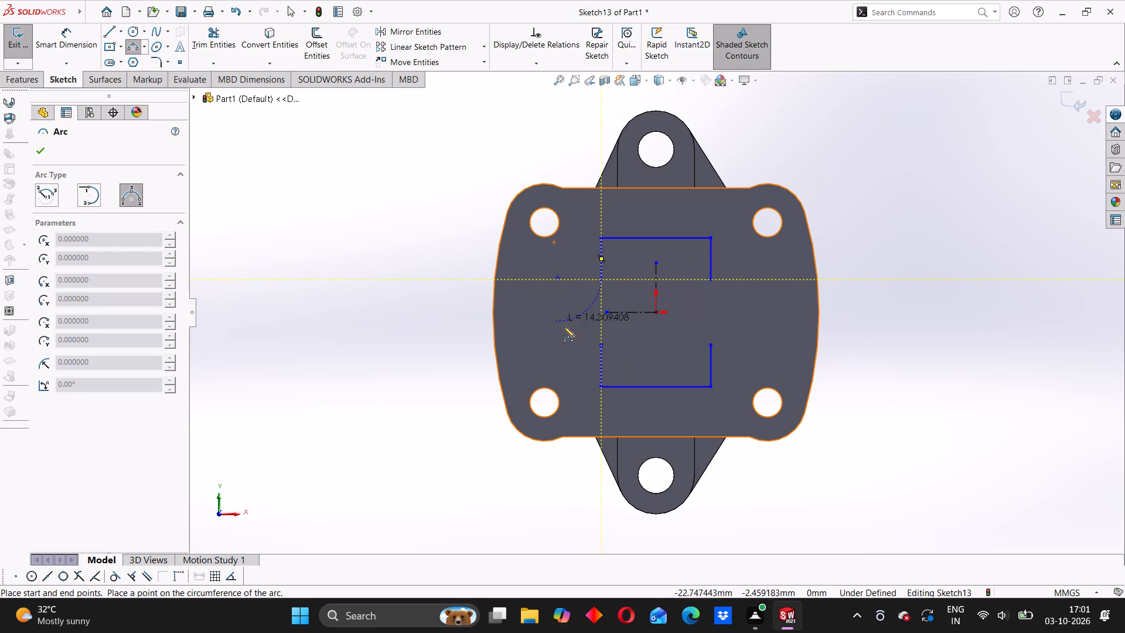
pyautogui.click(602, 344)
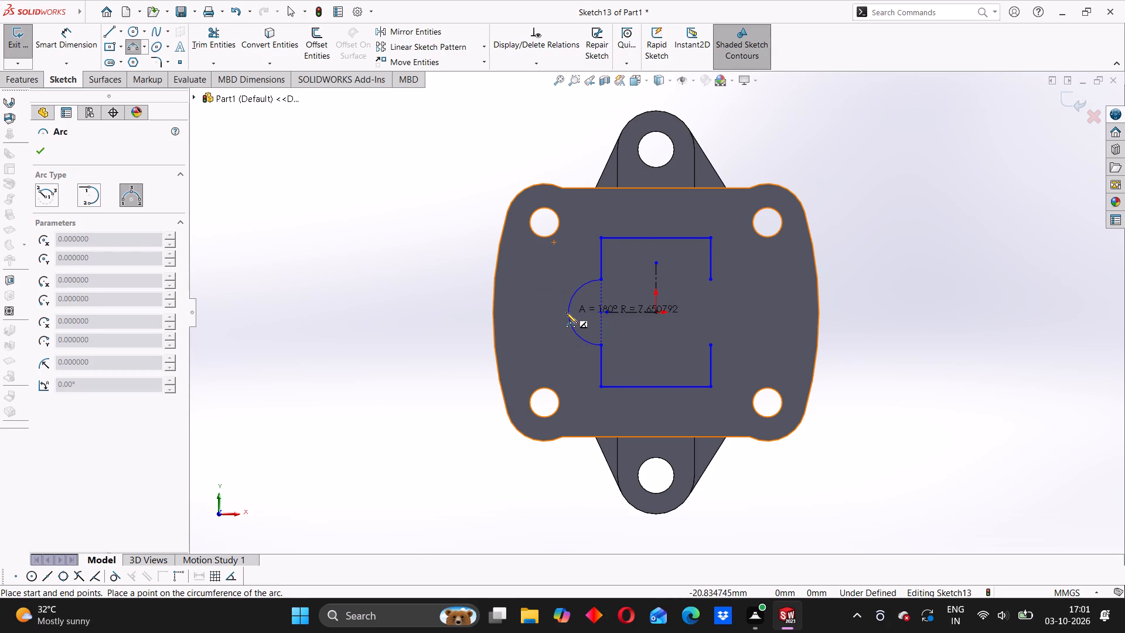
pyautogui.click(566, 312)
pyautogui.click(69, 43)
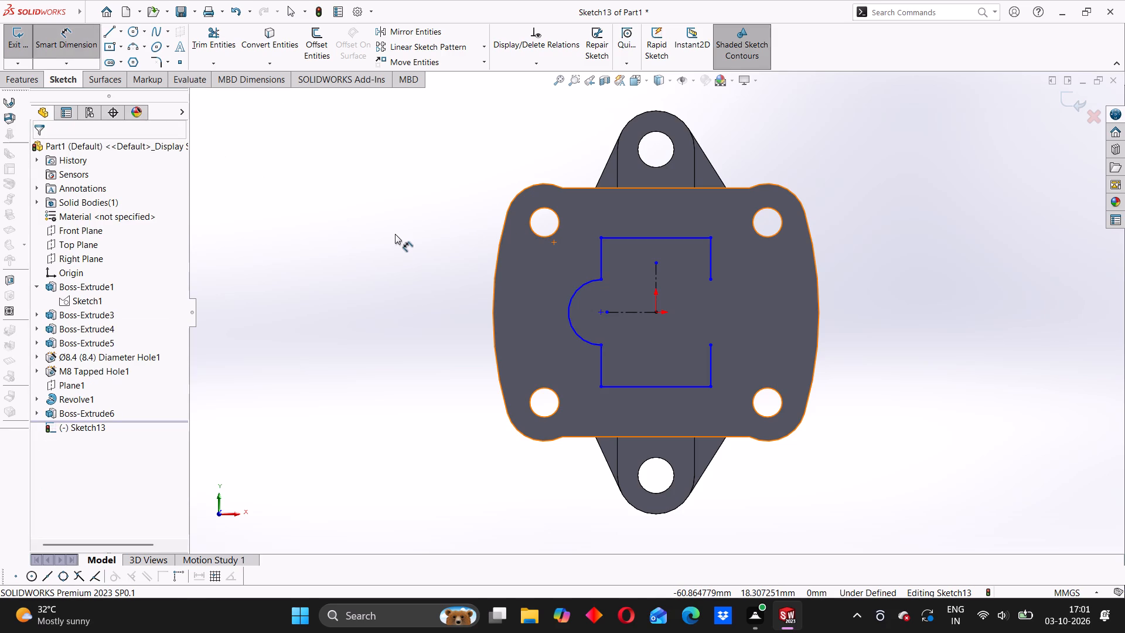
pyautogui.press('Escape')
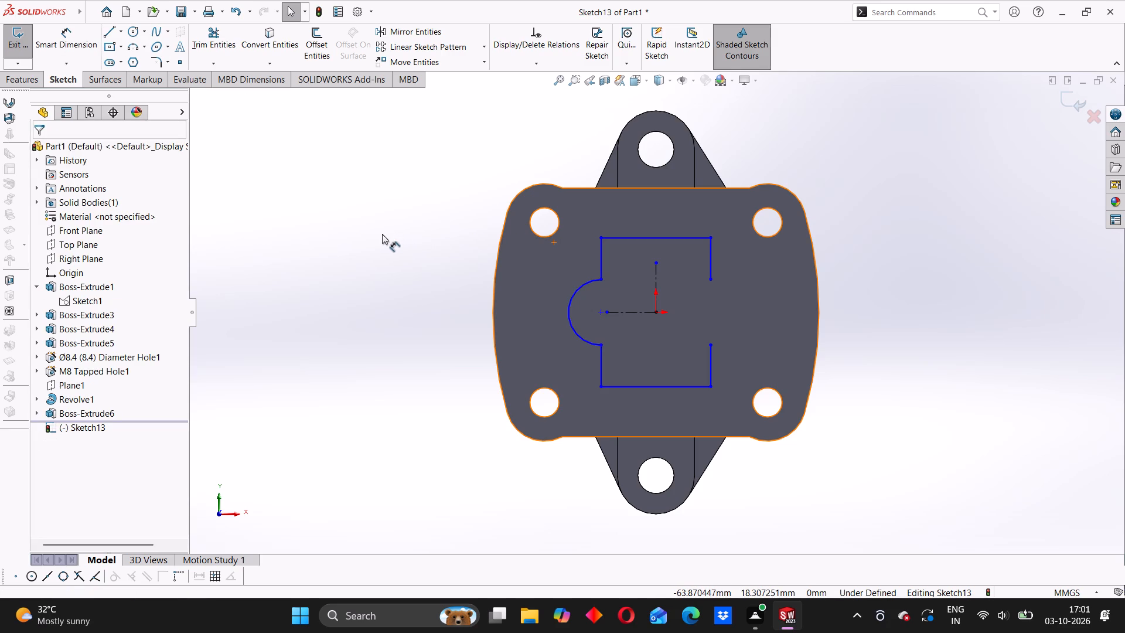
# Make the arc's centre point coincident with the upper profile's left vertical line.
pyautogui.click(599, 311)
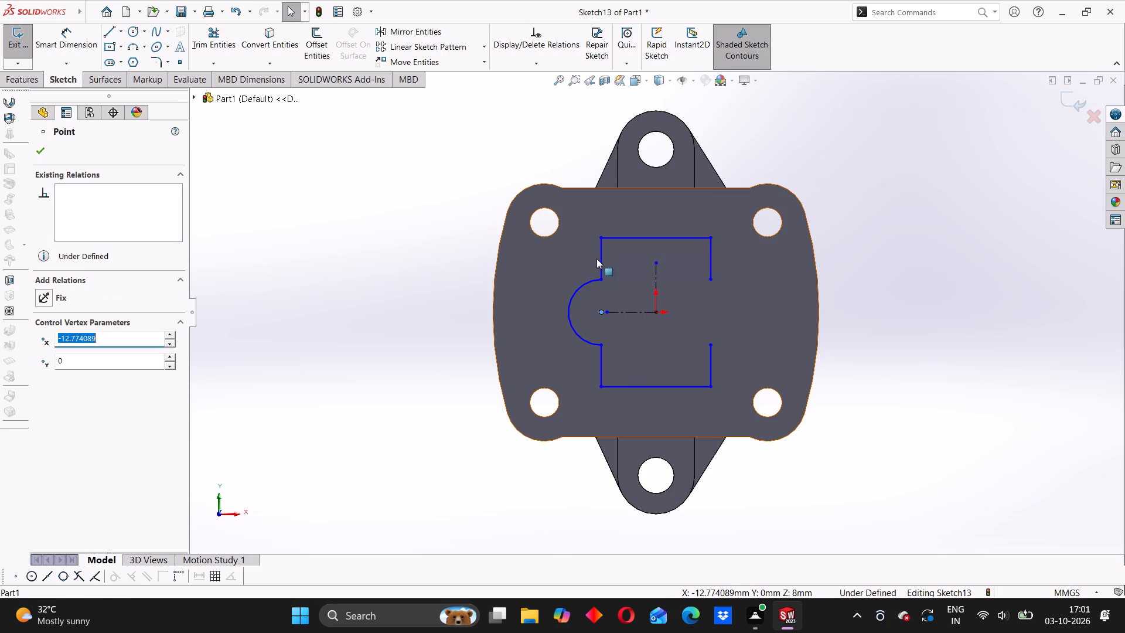
pyautogui.keyDown('ctrl'); pyautogui.click(601, 257); pyautogui.keyUp('ctrl')
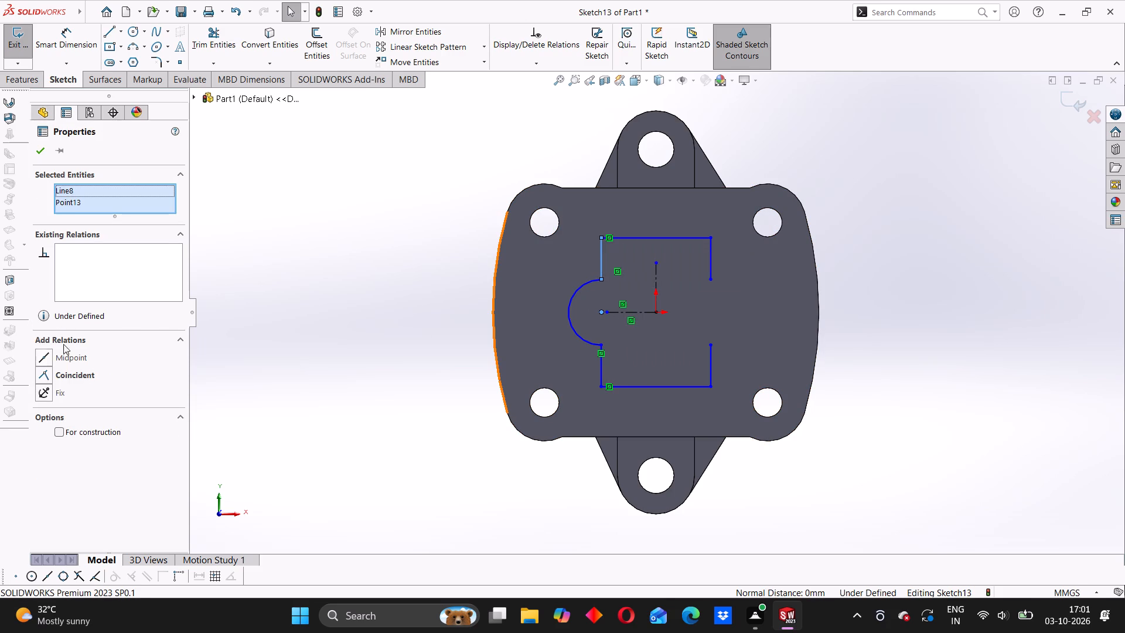
pyautogui.click(45, 375)
pyautogui.click(45, 150)
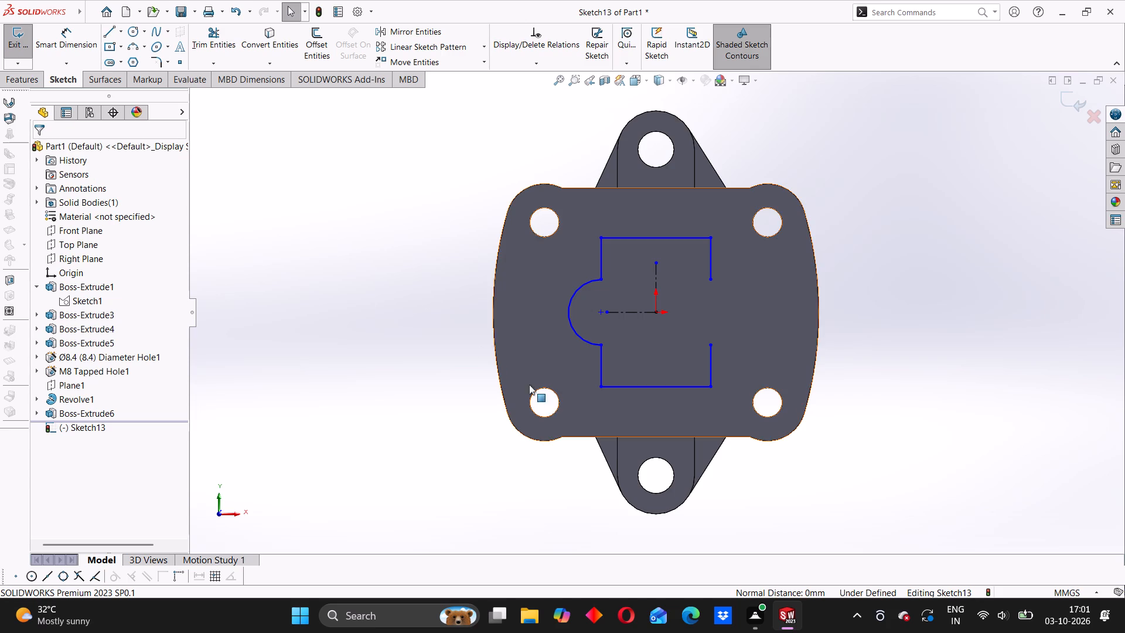
# Dimension the central profile 12 mm wide and 42 mm high between its two horizontal end lines.
pyautogui.click(75, 55)
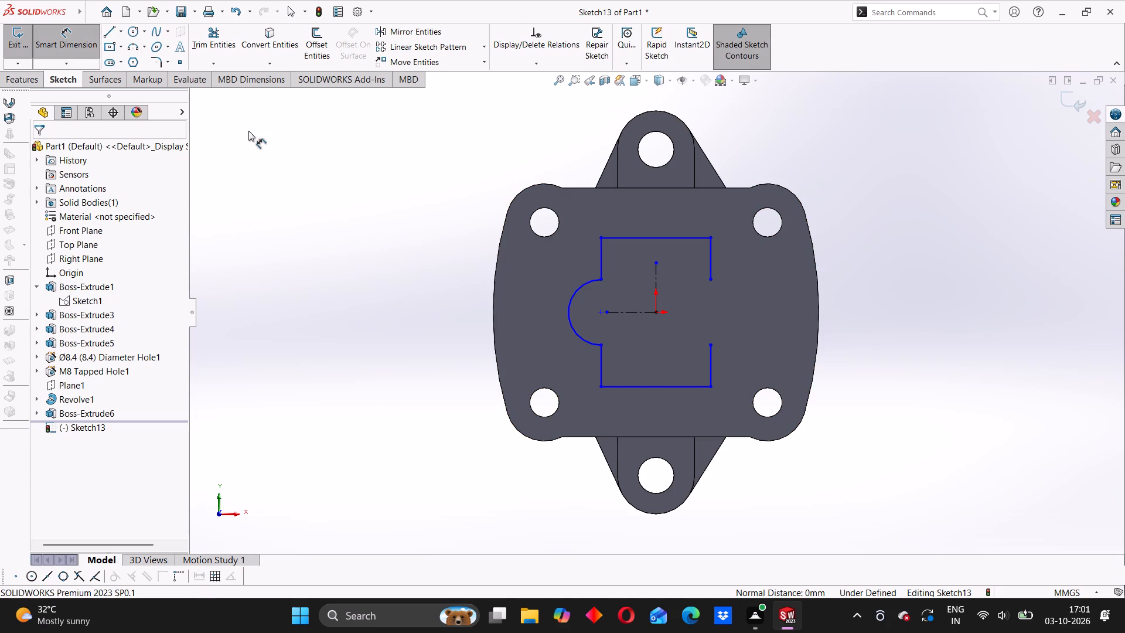
pyautogui.click(636, 386)
pyautogui.click(638, 414)
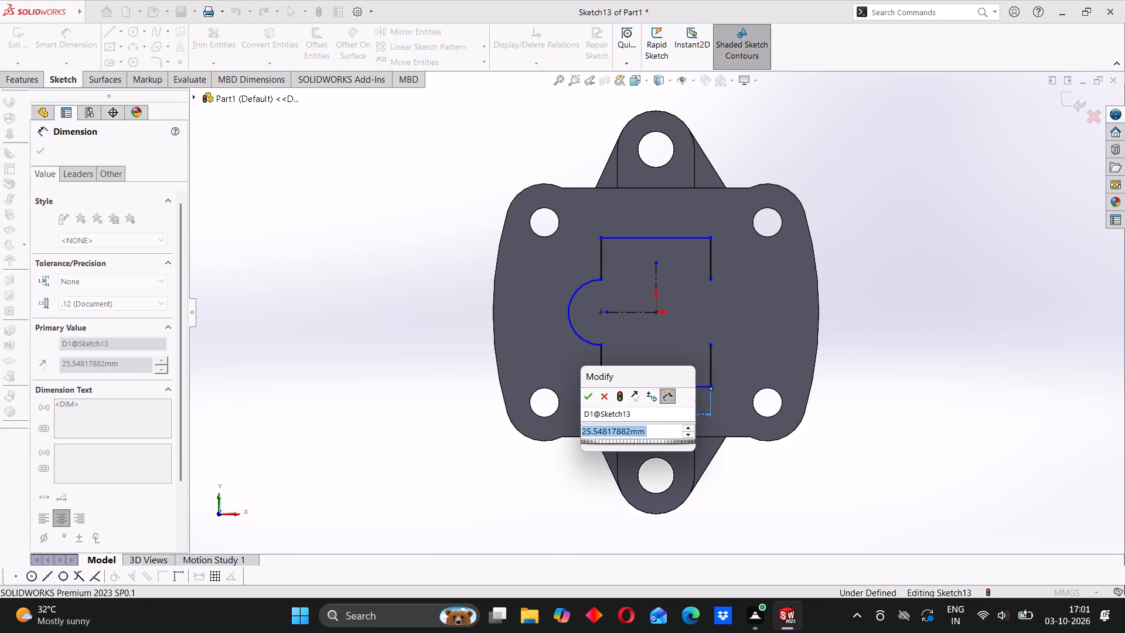
pyautogui.write('12')
pyautogui.press('Return')
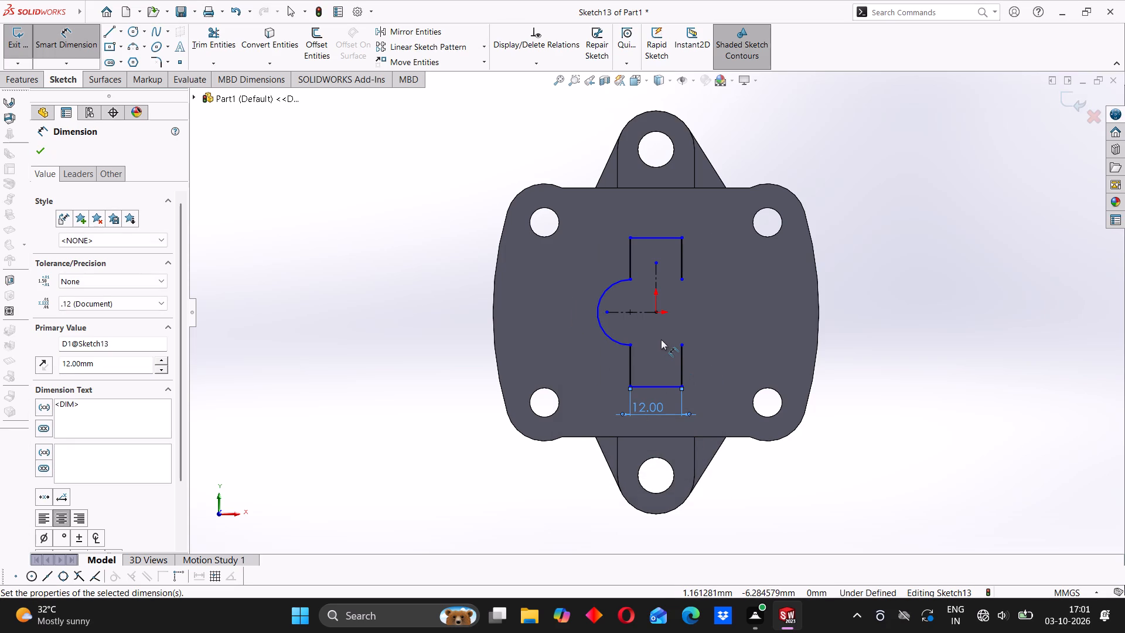
pyautogui.click(658, 387)
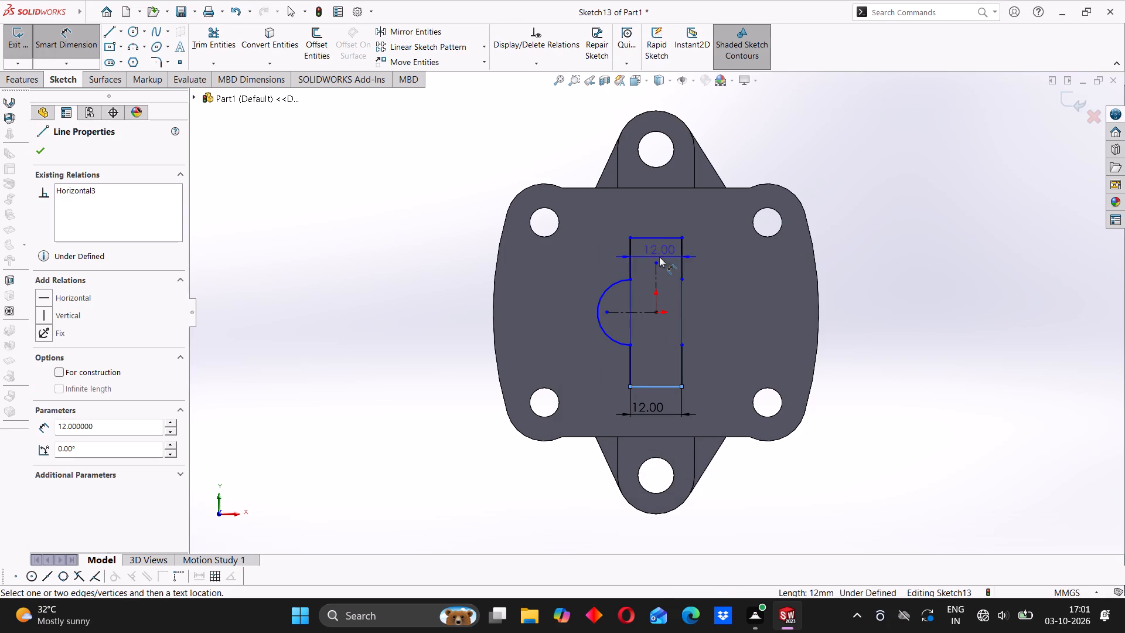
pyautogui.click(659, 240)
pyautogui.click(881, 267)
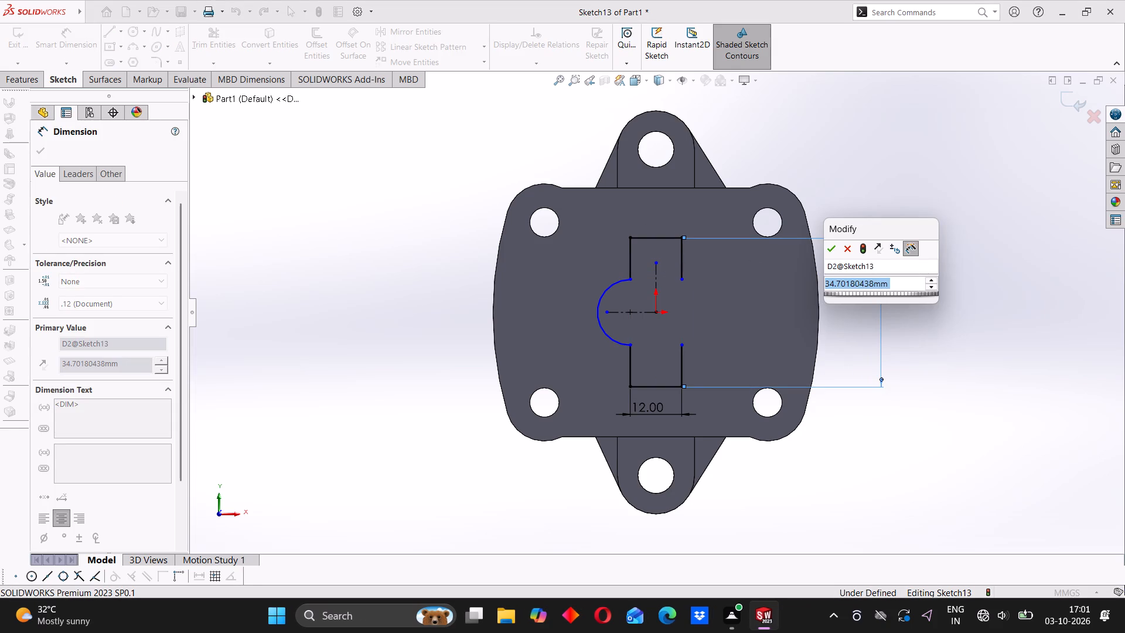
pyautogui.write('42')
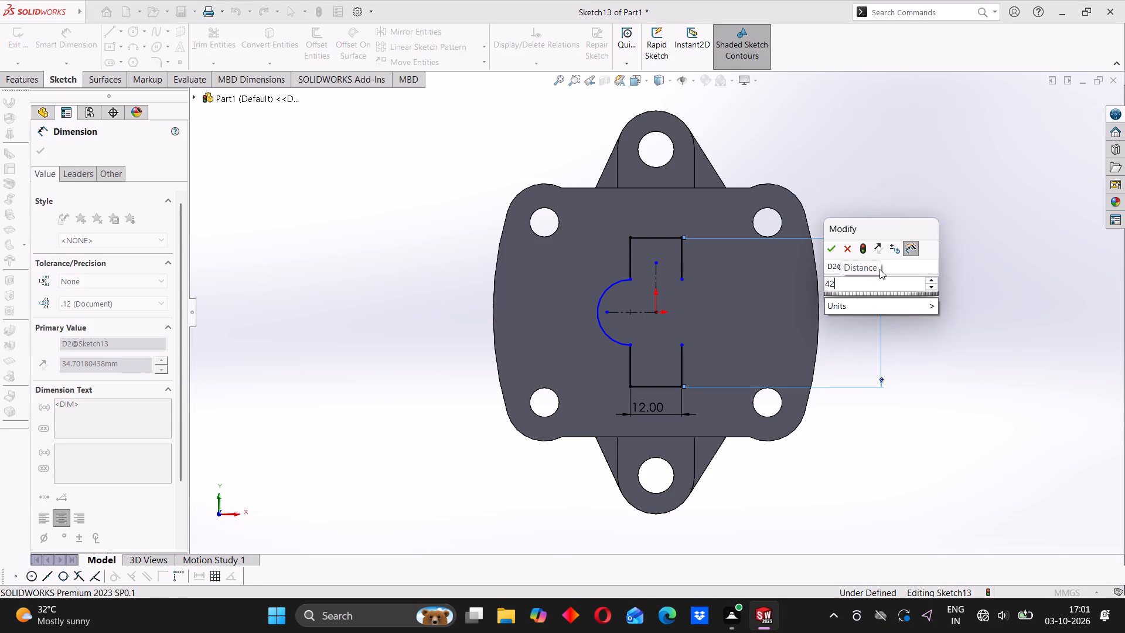
pyautogui.press('Return')
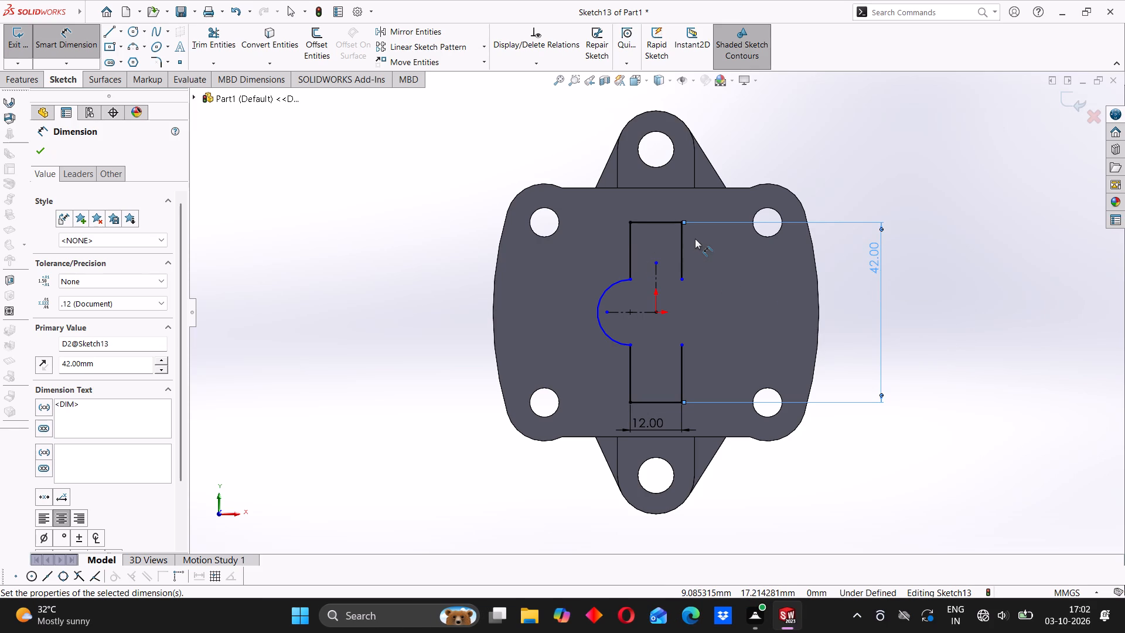
# Mirror the side arc about the vertical centreline to close the profile on the opposite side.
pyautogui.click(418, 32)
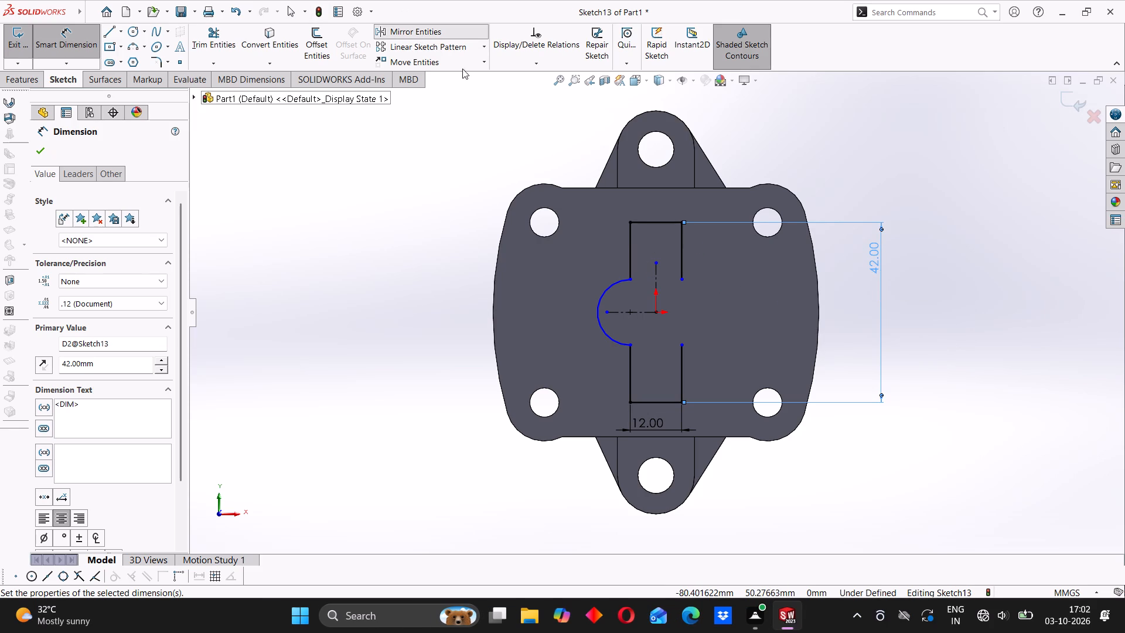
pyautogui.click(612, 283)
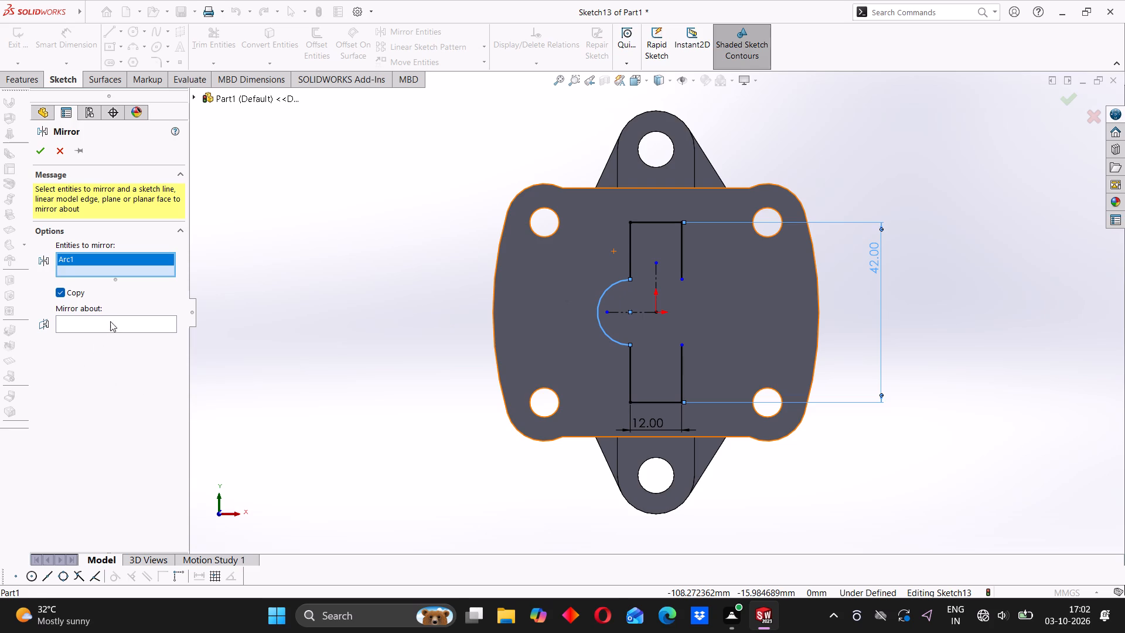
pyautogui.click(110, 321)
pyautogui.click(654, 272)
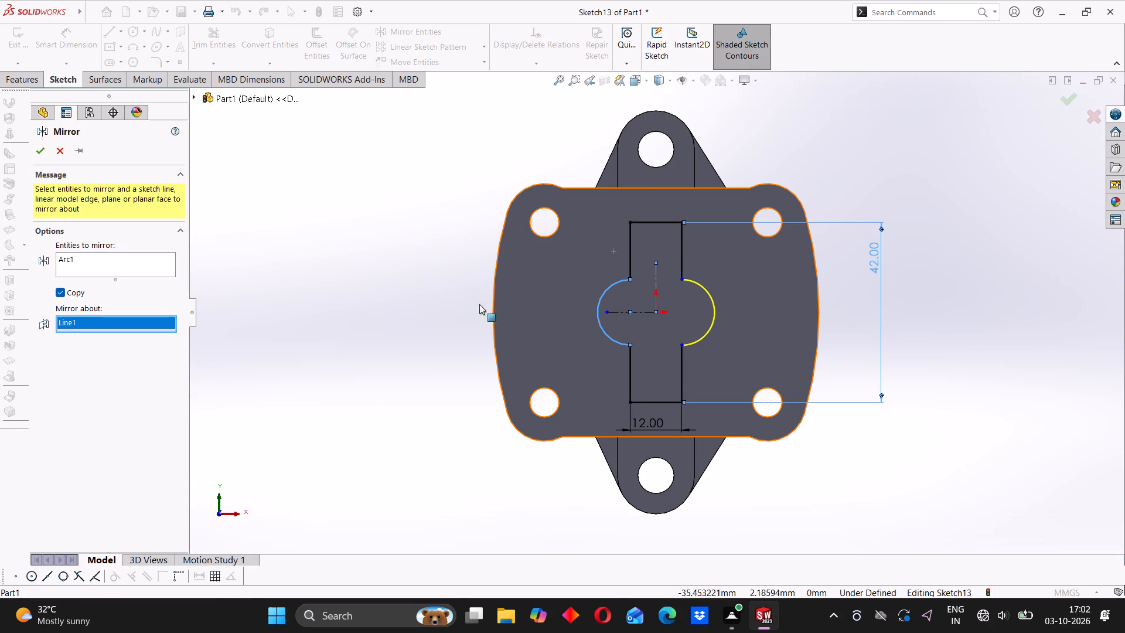
pyautogui.click(40, 145)
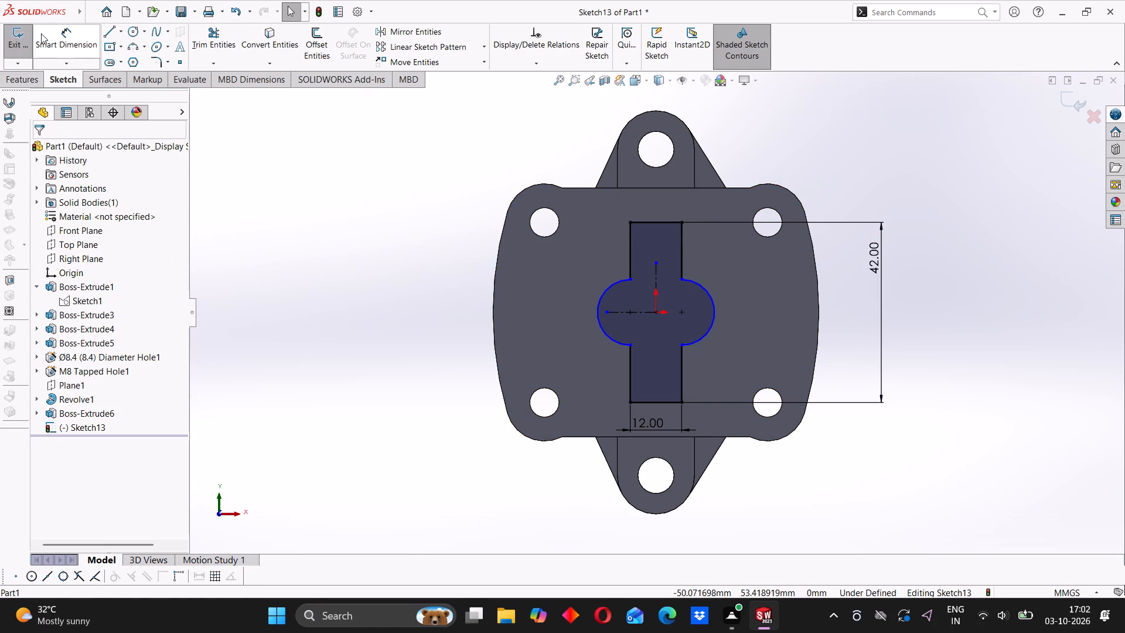
# Dimension the mirrored arc's radius to 15 mm.
pyautogui.click(64, 42)
pyautogui.click(715, 301)
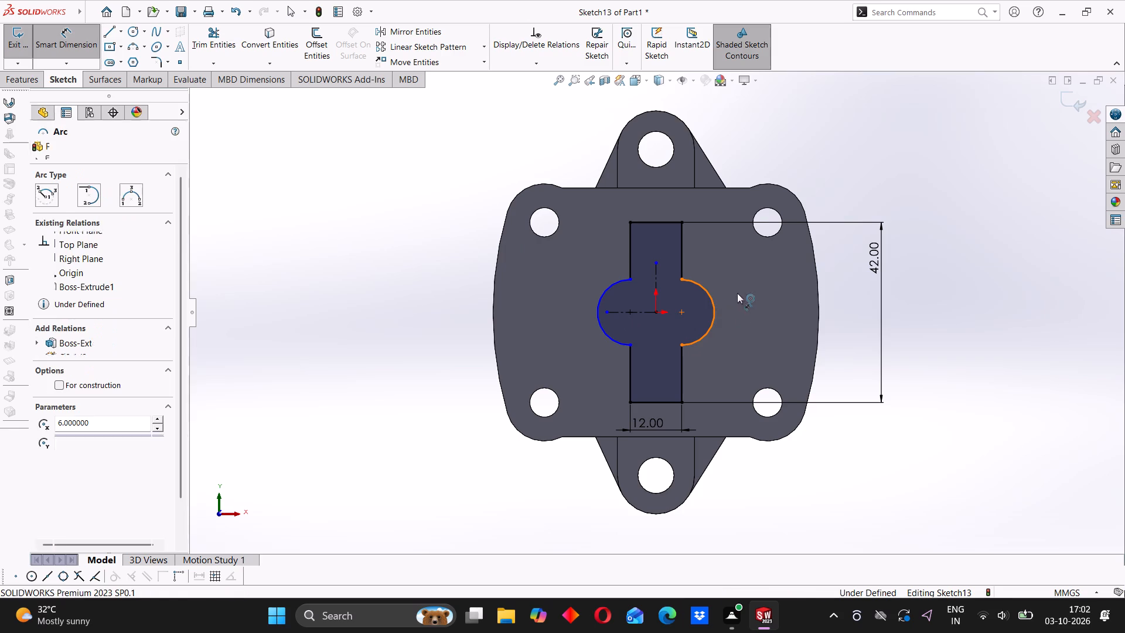
pyautogui.click(754, 287)
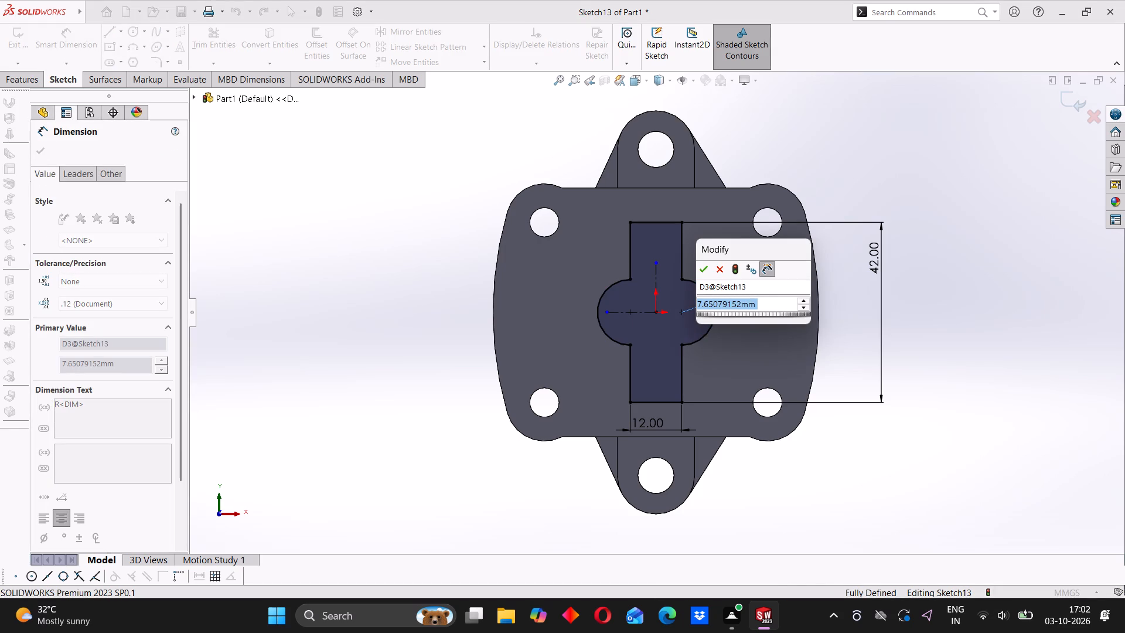
pyautogui.write('15')
pyautogui.press('Return')
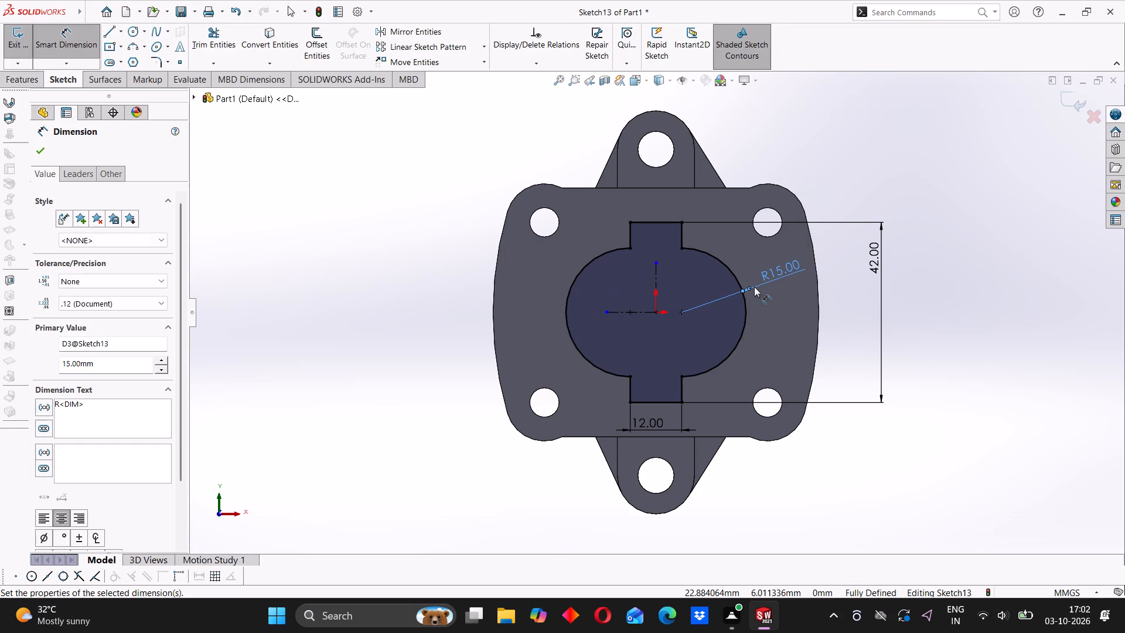
pyautogui.click(892, 199)
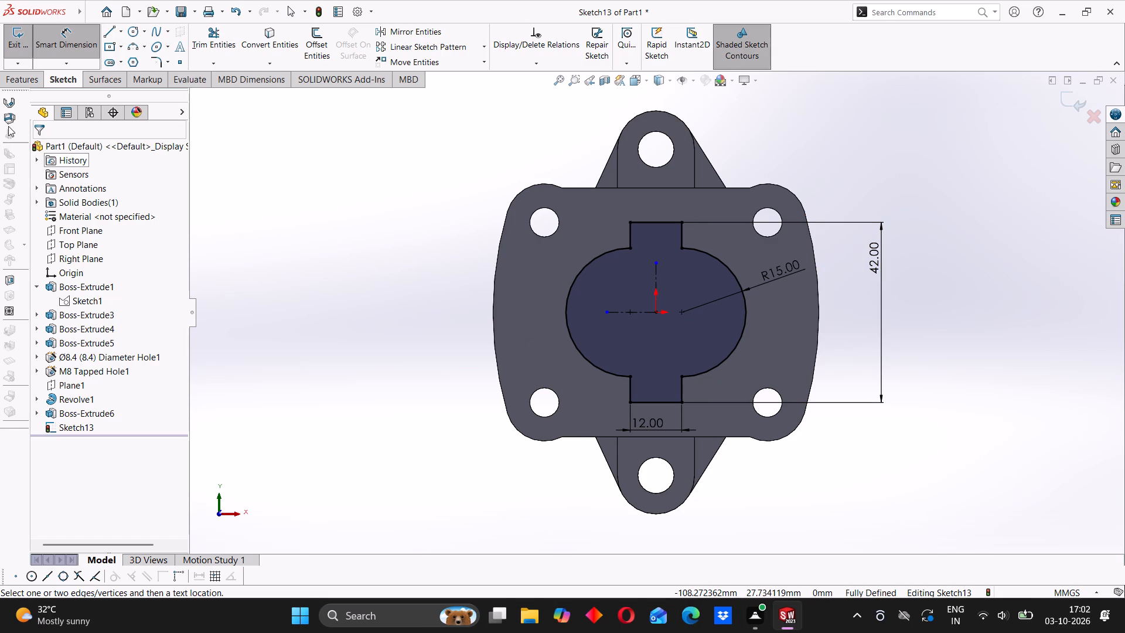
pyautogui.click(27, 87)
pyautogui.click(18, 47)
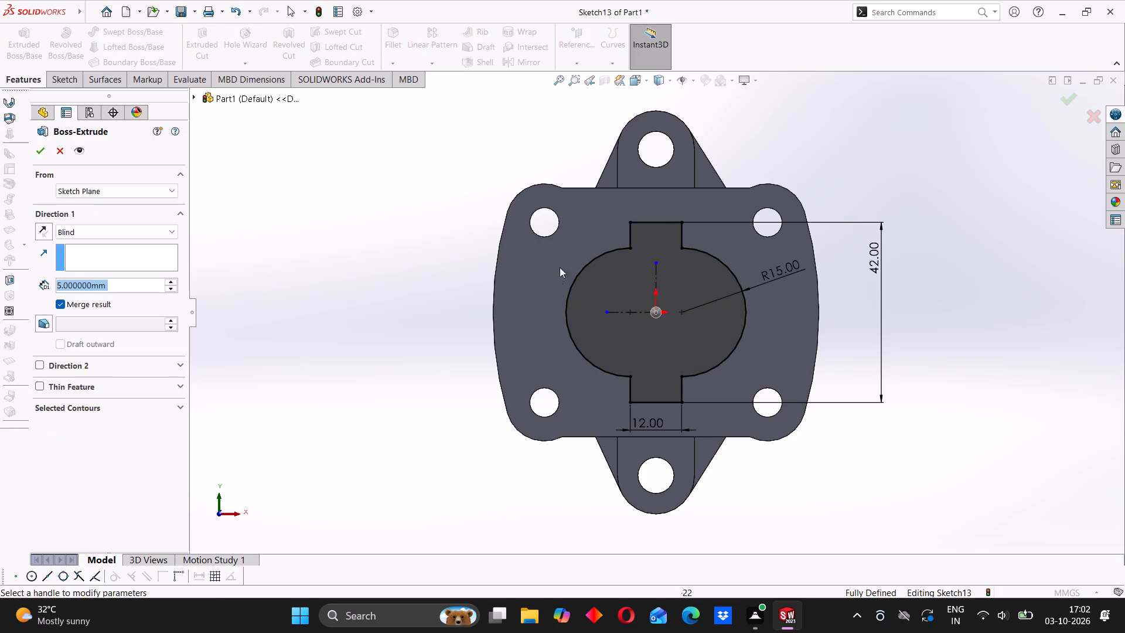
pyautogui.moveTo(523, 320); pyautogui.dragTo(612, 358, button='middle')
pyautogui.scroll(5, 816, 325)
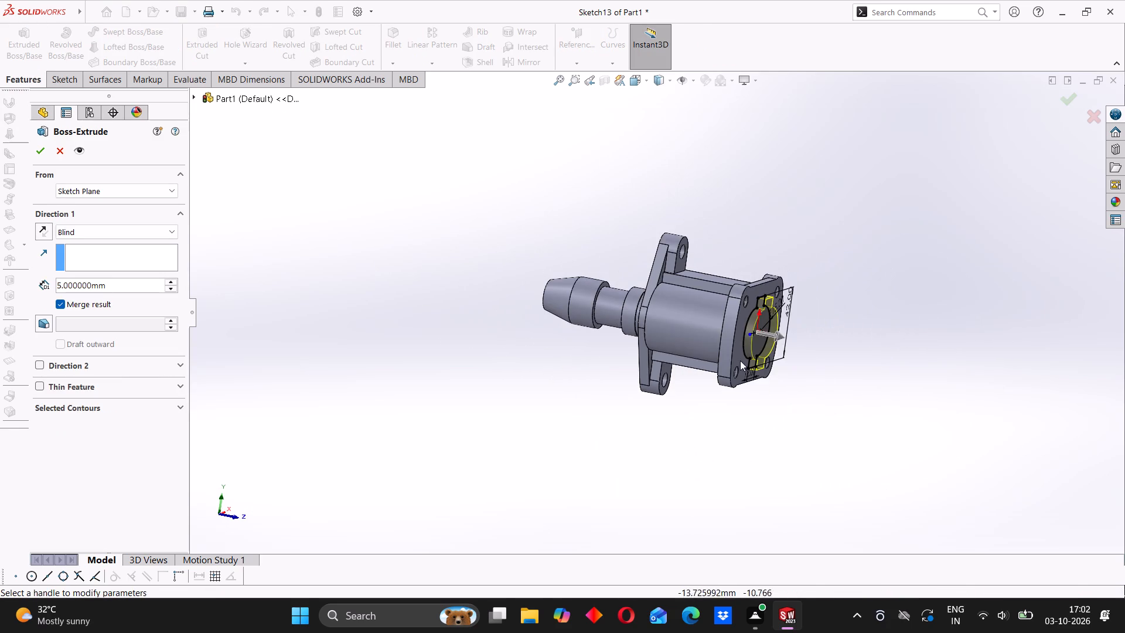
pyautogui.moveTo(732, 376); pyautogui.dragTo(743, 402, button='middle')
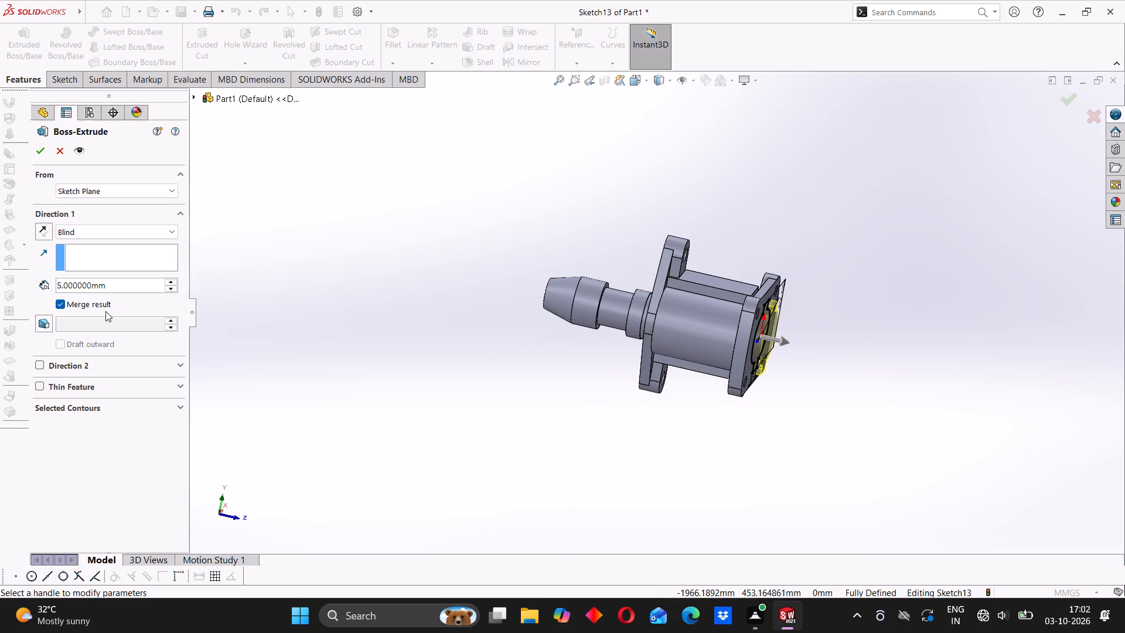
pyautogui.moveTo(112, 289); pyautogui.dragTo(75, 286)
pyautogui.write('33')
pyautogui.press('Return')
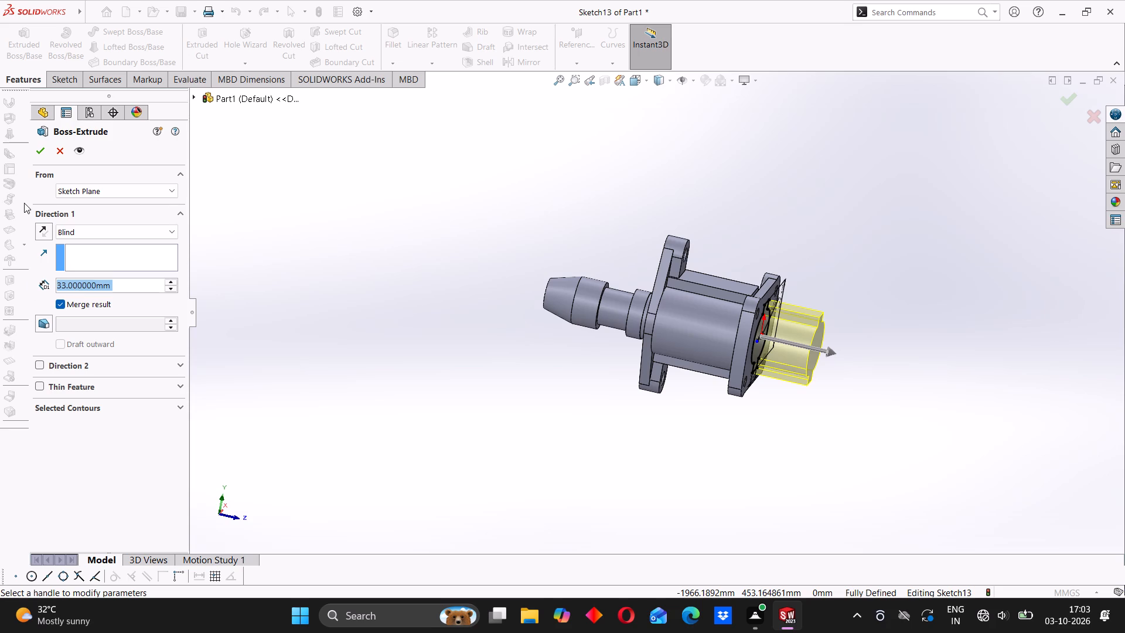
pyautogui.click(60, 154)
# Cut-extrude the closed central profile 33 mm blind into the body from the base flange's outer face.
pyautogui.click(203, 50)
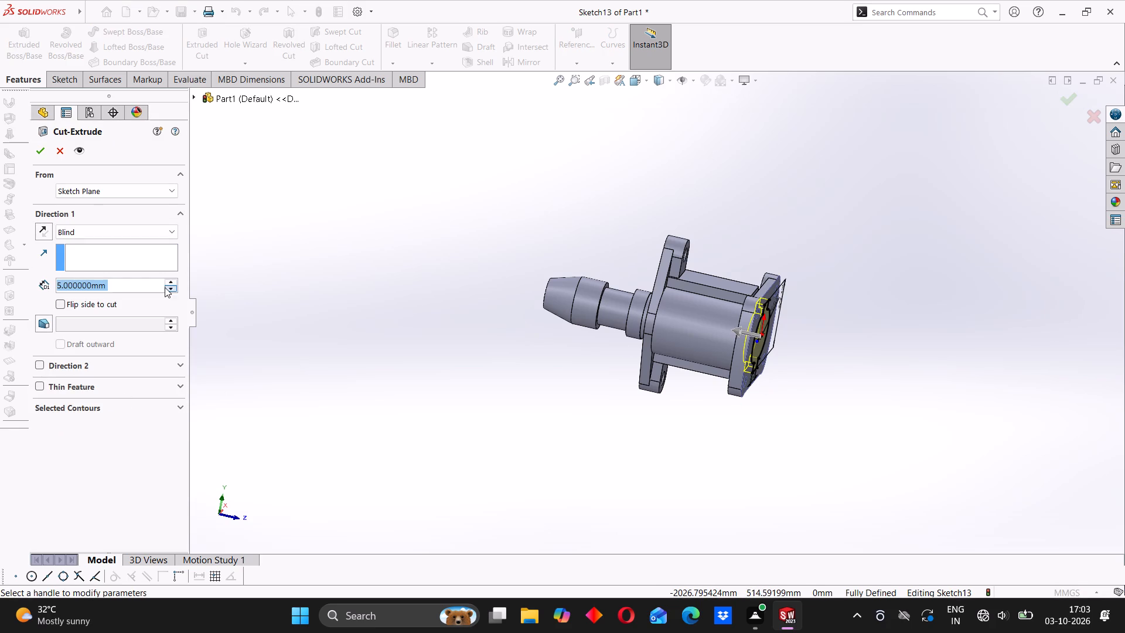
pyautogui.write('33')
pyautogui.hotkey('shift', 'Return')
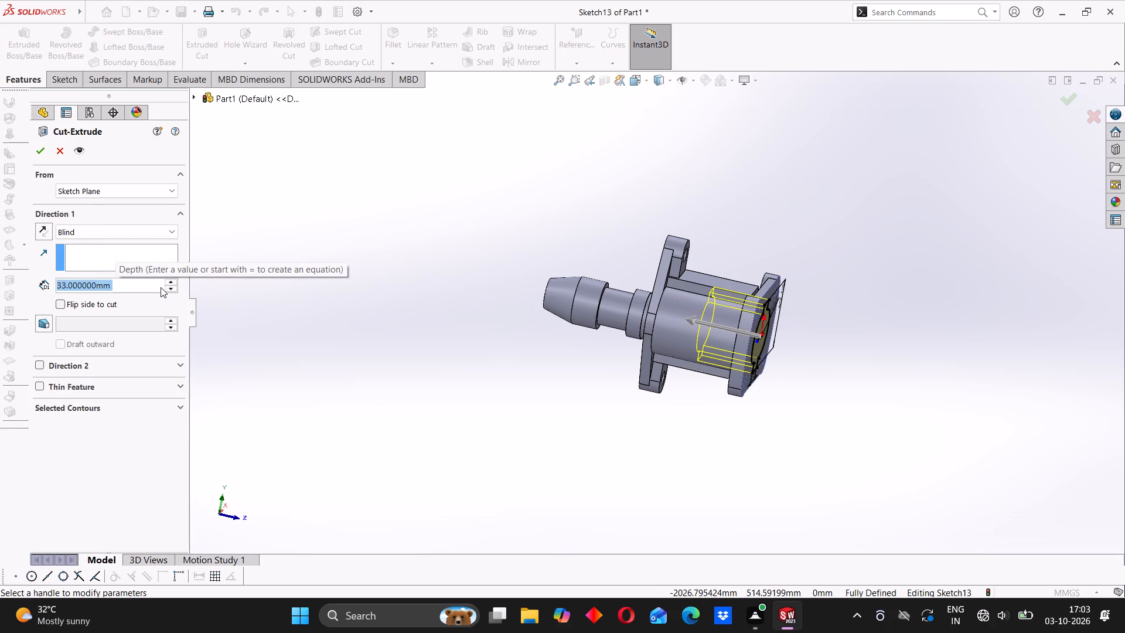
pyautogui.click(45, 154)
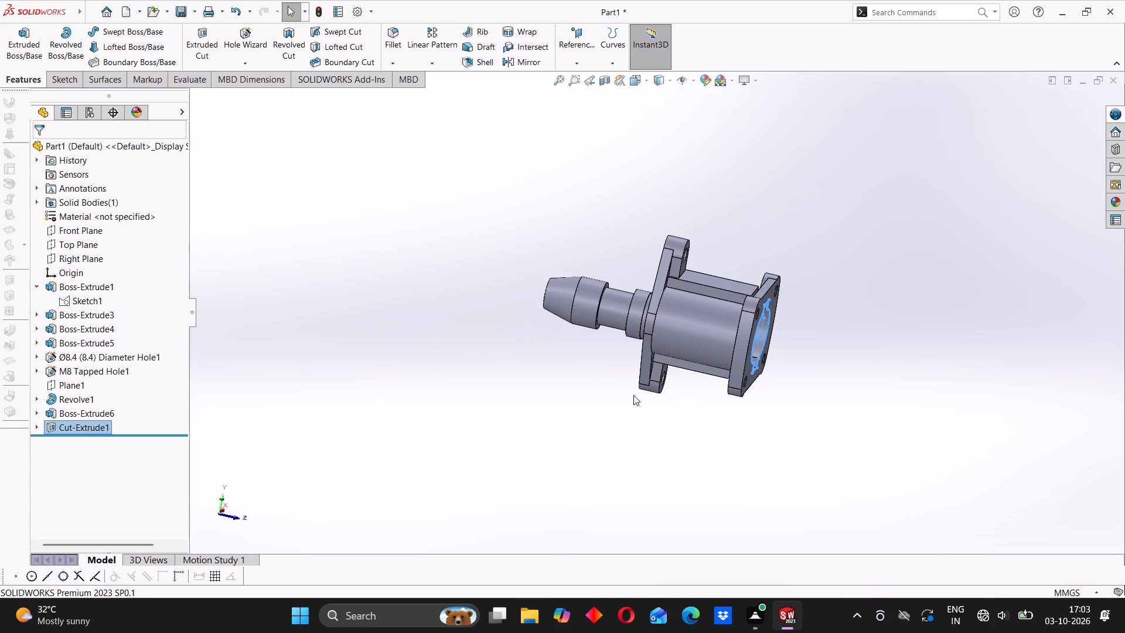
# Examine the new central pocket and the outer body of the coupling from several angles.
pyautogui.moveTo(744, 406); pyautogui.dragTo(680, 403, button='middle')
pyautogui.click(547, 393)
pyautogui.moveTo(755, 406); pyautogui.dragTo(713, 361, button='middle')
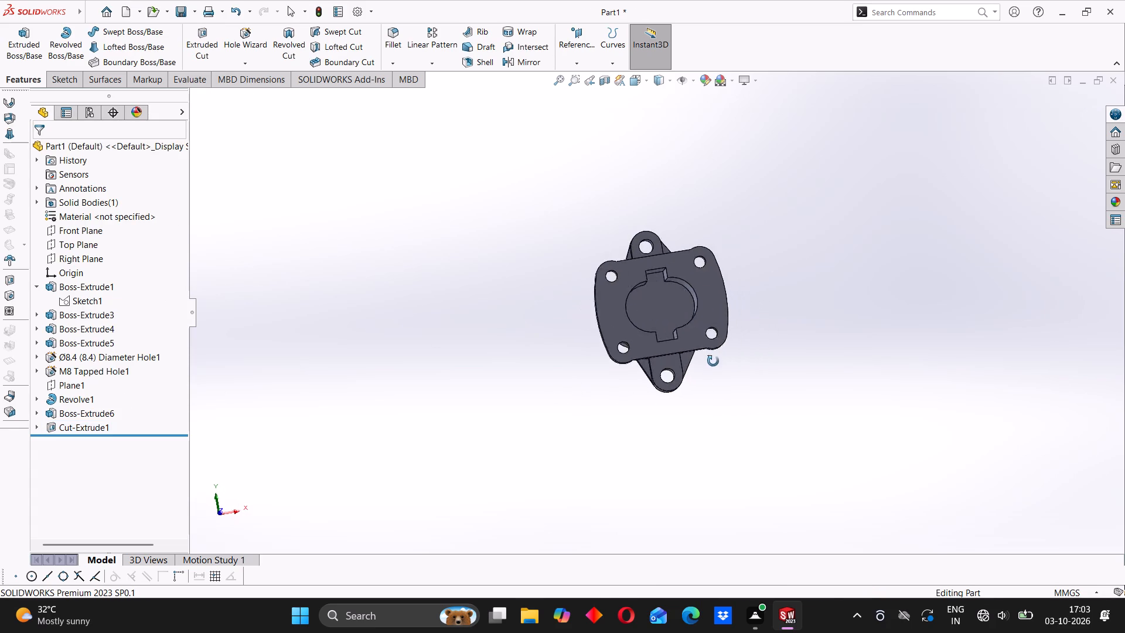
pyautogui.moveTo(713, 361); pyautogui.dragTo(704, 372, button='middle')
pyautogui.scroll(-4, 661, 344)
pyautogui.moveTo(621, 332); pyautogui.dragTo(742, 362, button='middle')
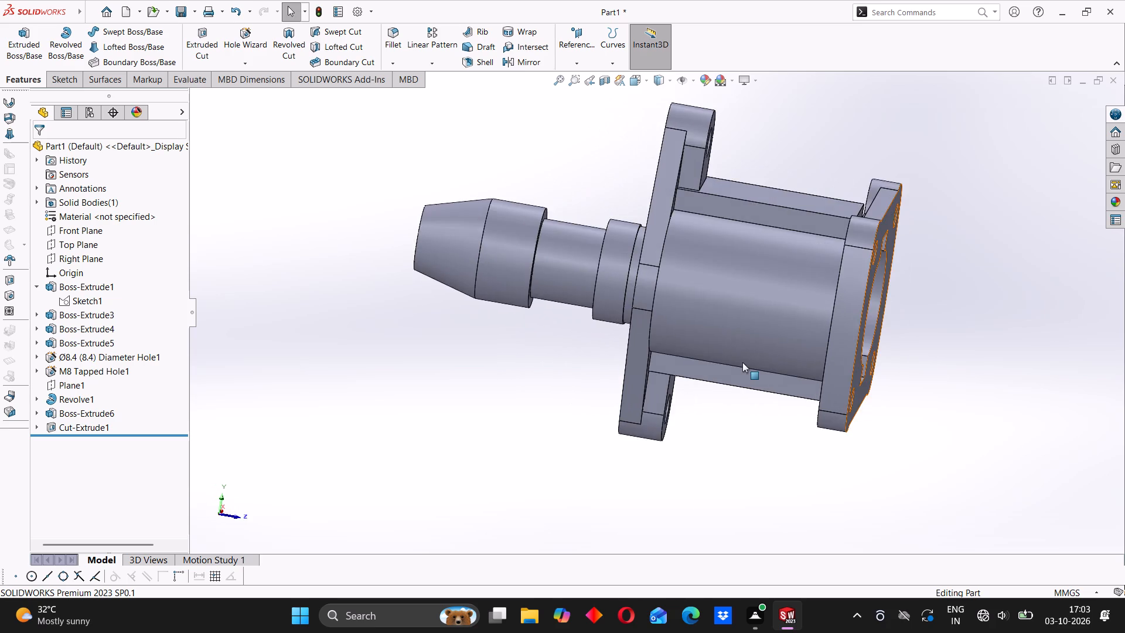
pyautogui.moveTo(742, 362); pyautogui.dragTo(623, 315, button='middle')
pyautogui.click(373, 336)
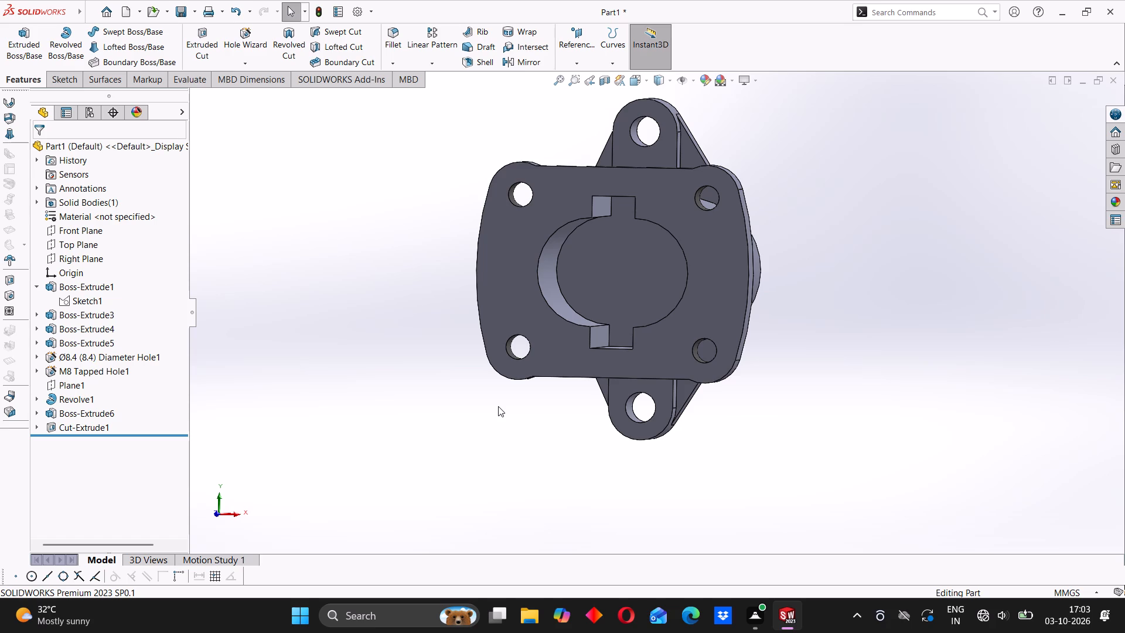
# Sketch a circle of about 8.3 mm radius beside the shaft on the diamond flange's outer face, centred about 18 mm from the origin.
pyautogui.moveTo(802, 348); pyautogui.dragTo(595, 353, button='middle')
pyautogui.click(588, 270)
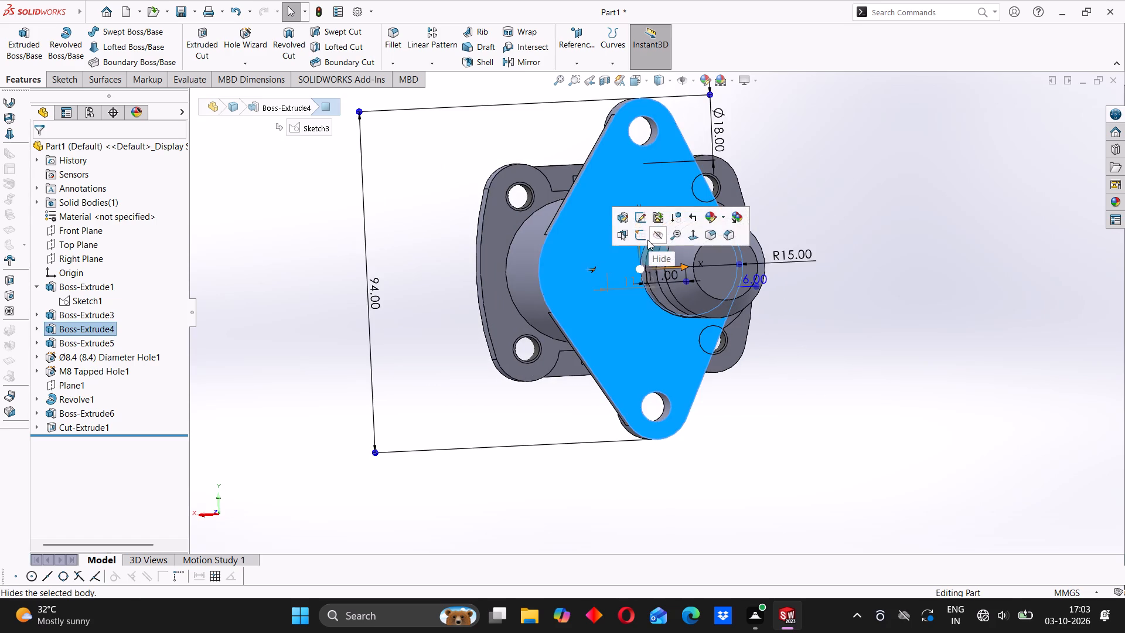
pyautogui.click(642, 237)
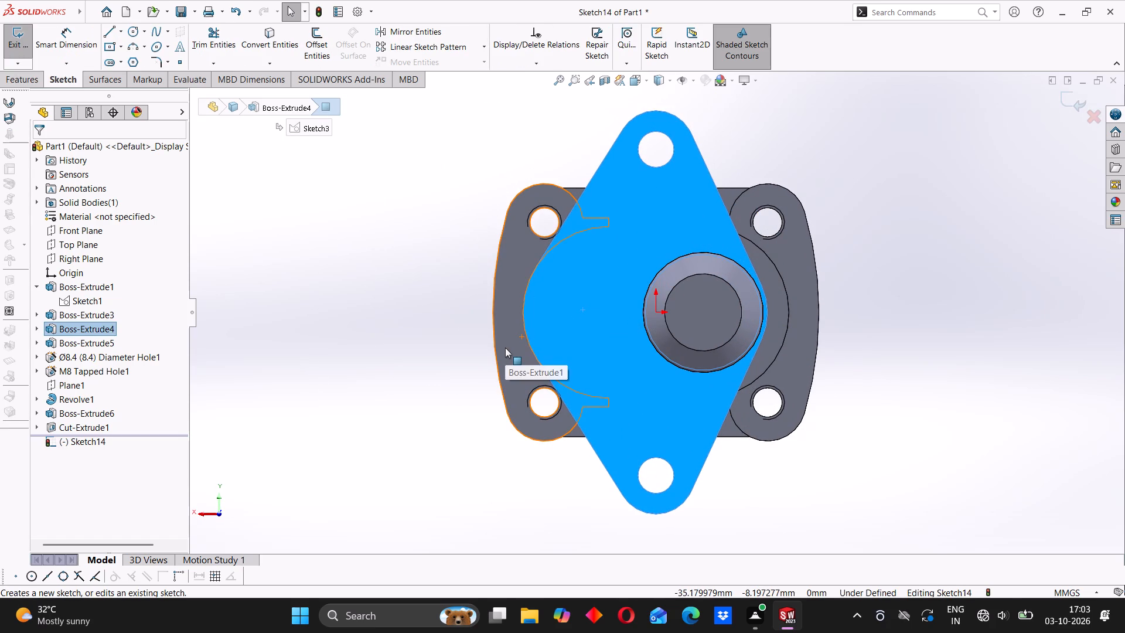
pyautogui.click(135, 33)
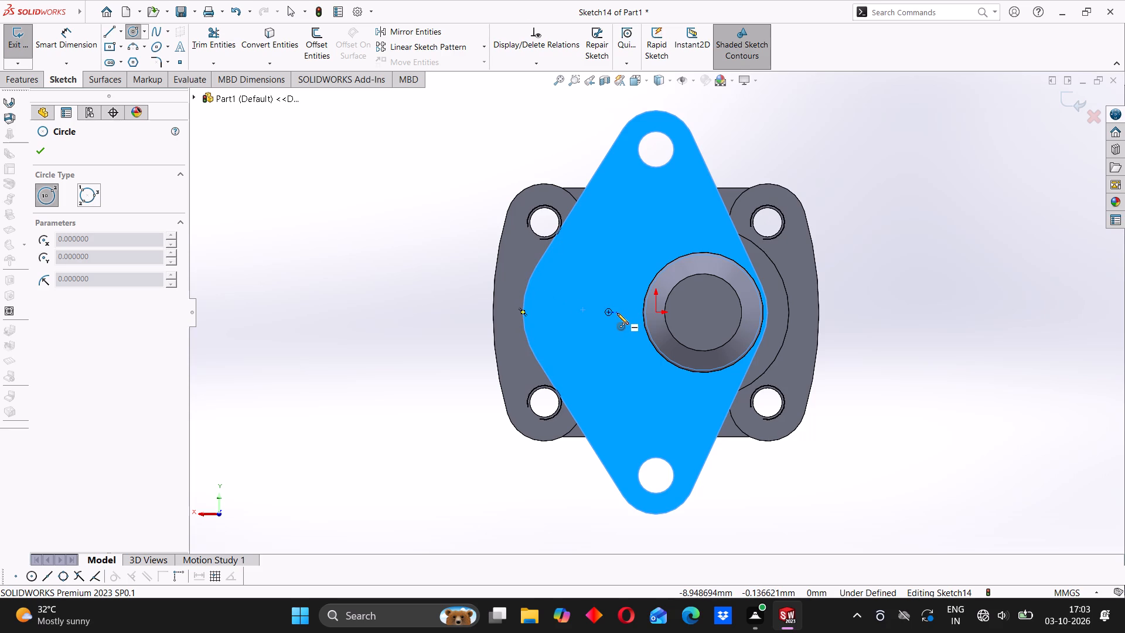
pyautogui.click(579, 311)
pyautogui.click(600, 341)
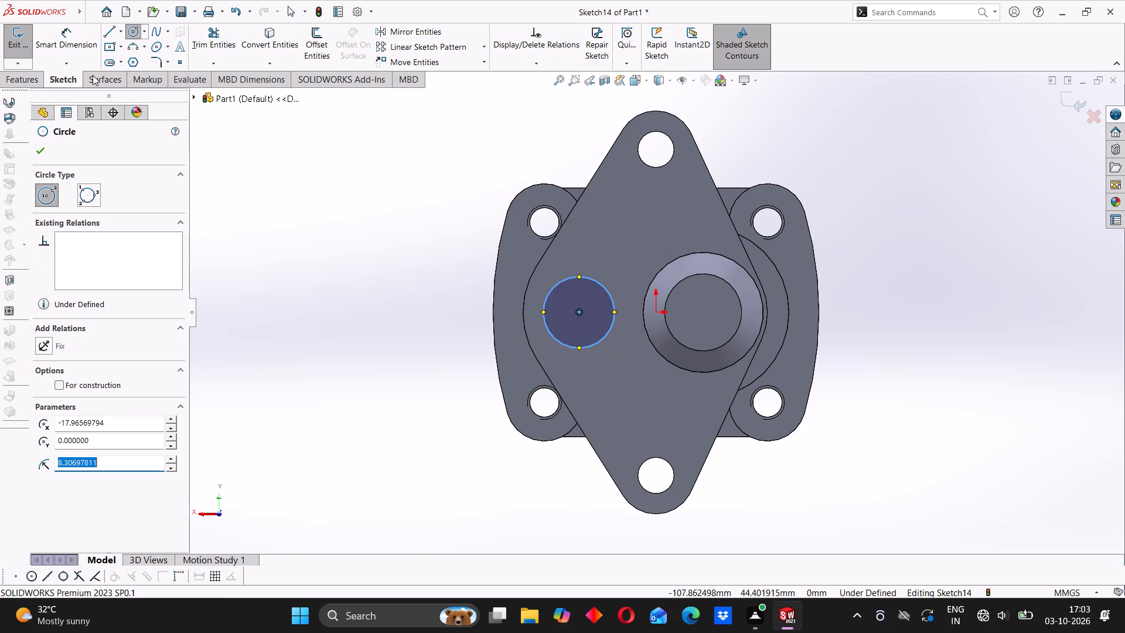
# Dimension the circle's diameter to 12 mm.
pyautogui.click(64, 45)
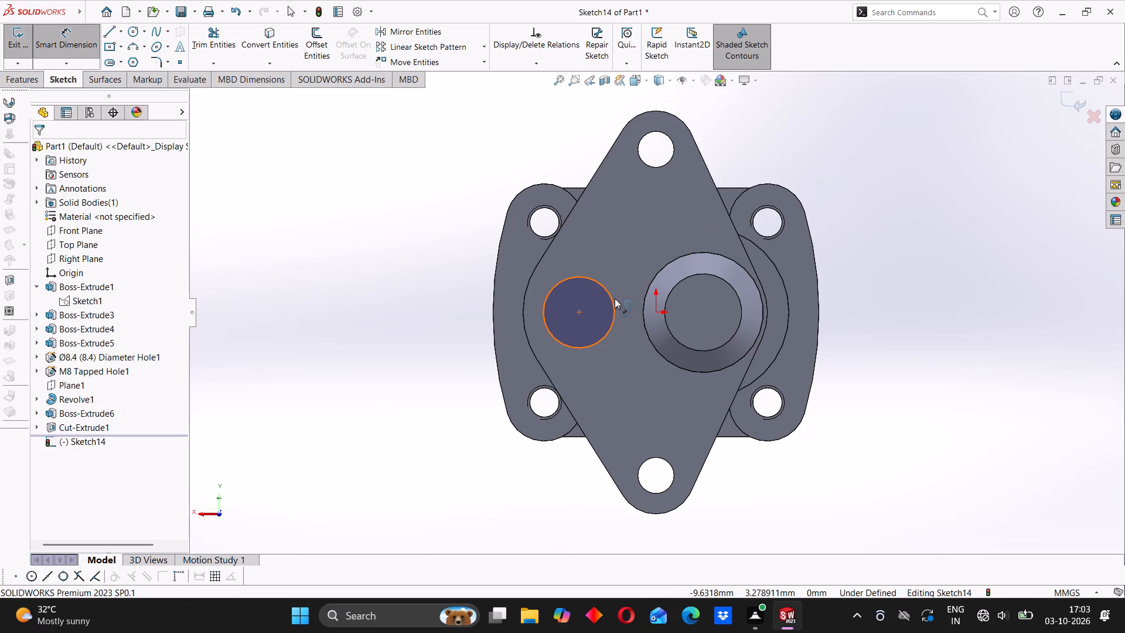
pyautogui.click(615, 298)
pyautogui.click(623, 248)
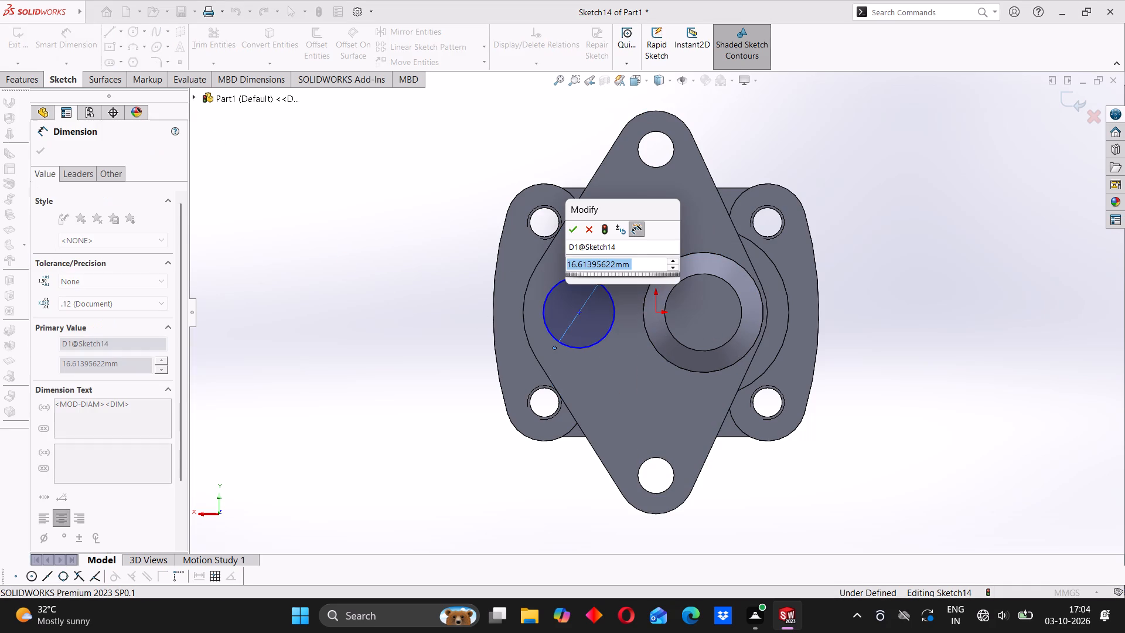
pyautogui.write('12')
pyautogui.press('Return')
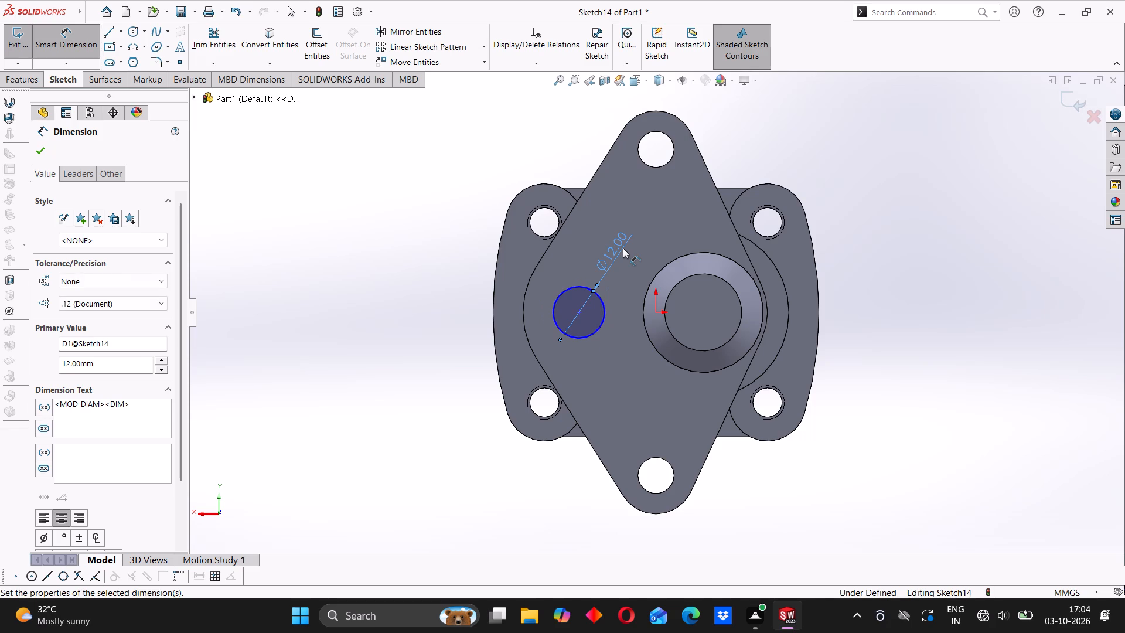
# Dimension the horizontal distance from the origin to the circle's centre as 11 mm.
pyautogui.click(656, 311)
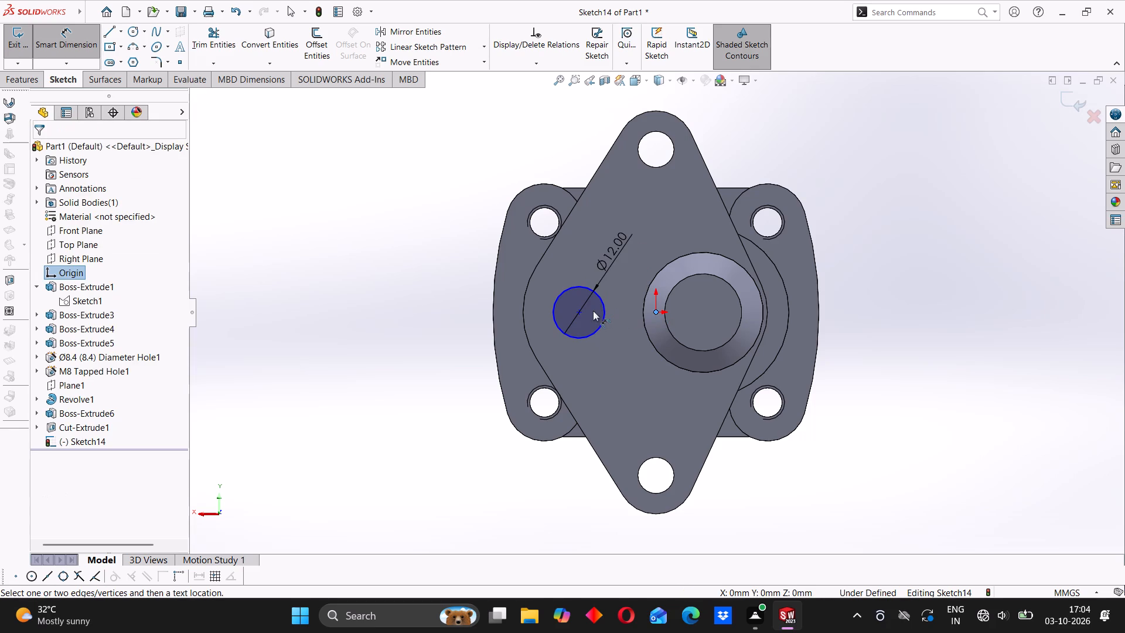
pyautogui.click(579, 311)
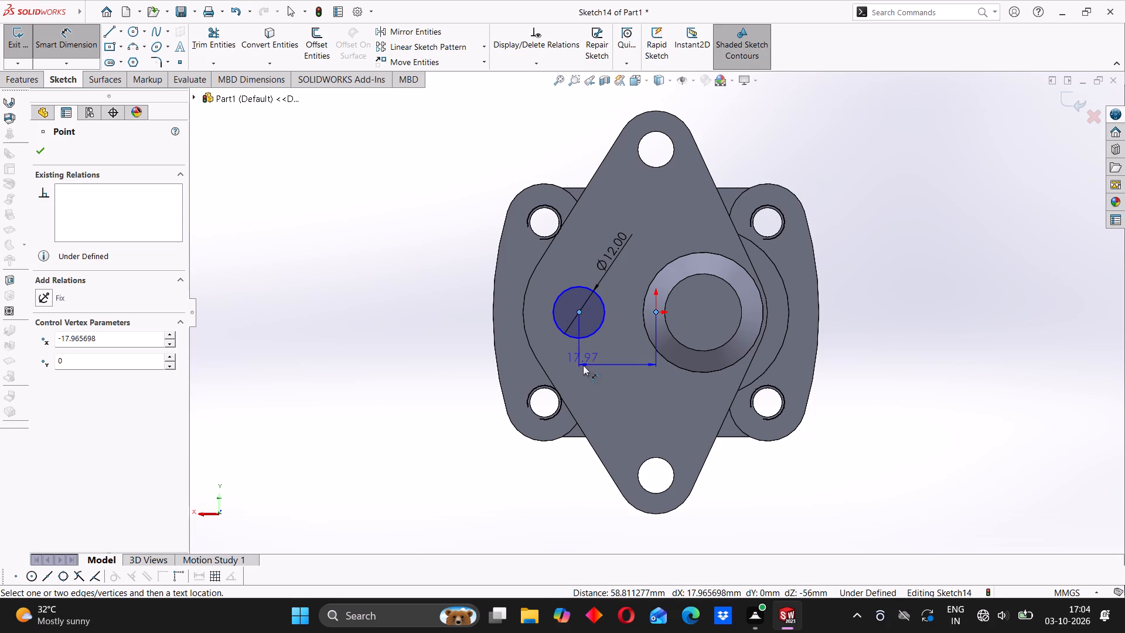
pyautogui.click(583, 365)
pyautogui.write('11')
pyautogui.press('Return')
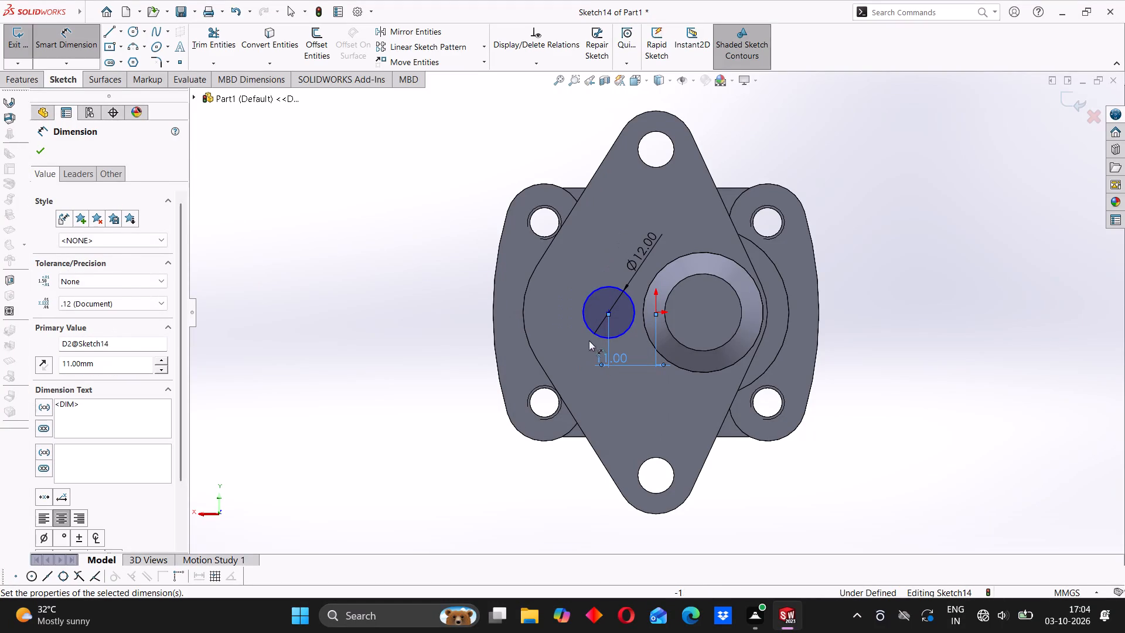
pyautogui.click(462, 288)
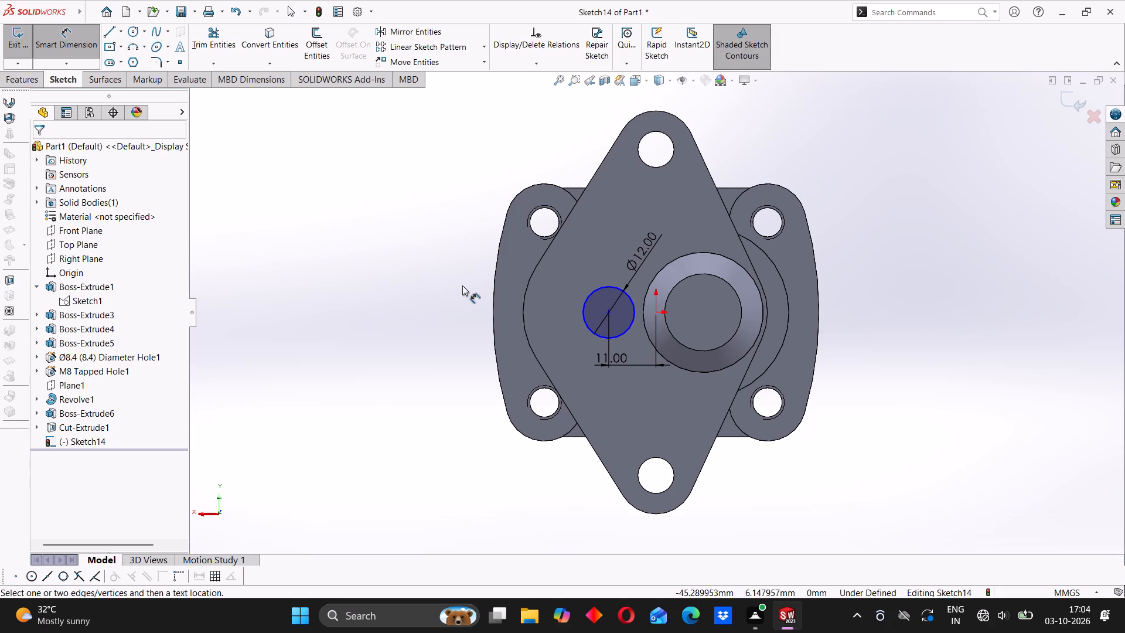
pyautogui.click(415, 268)
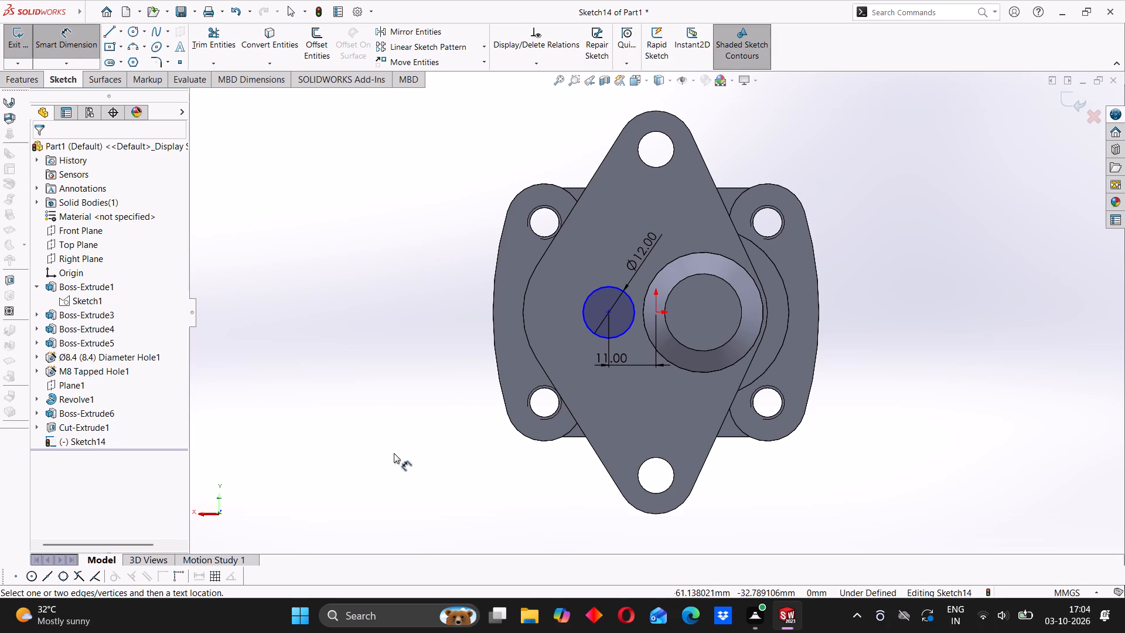
# Add a Horizontal relation between the circle's centre and the origin.
pyautogui.press('Escape')
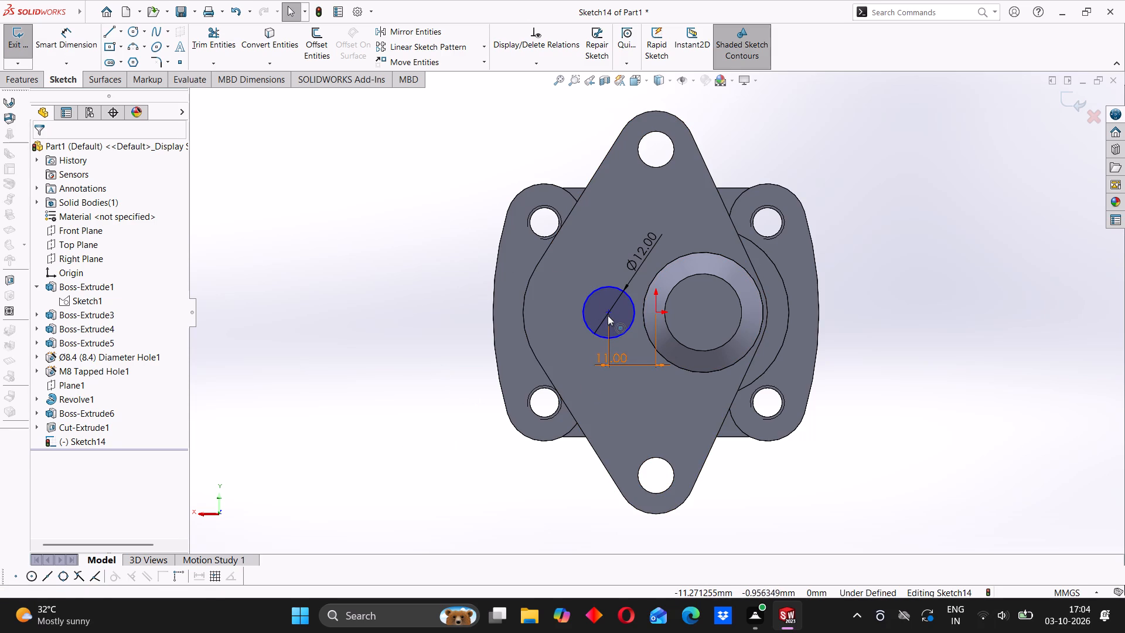
pyautogui.click(608, 312)
pyautogui.keyDown('ctrl'); pyautogui.click(656, 311); pyautogui.keyUp('ctrl')
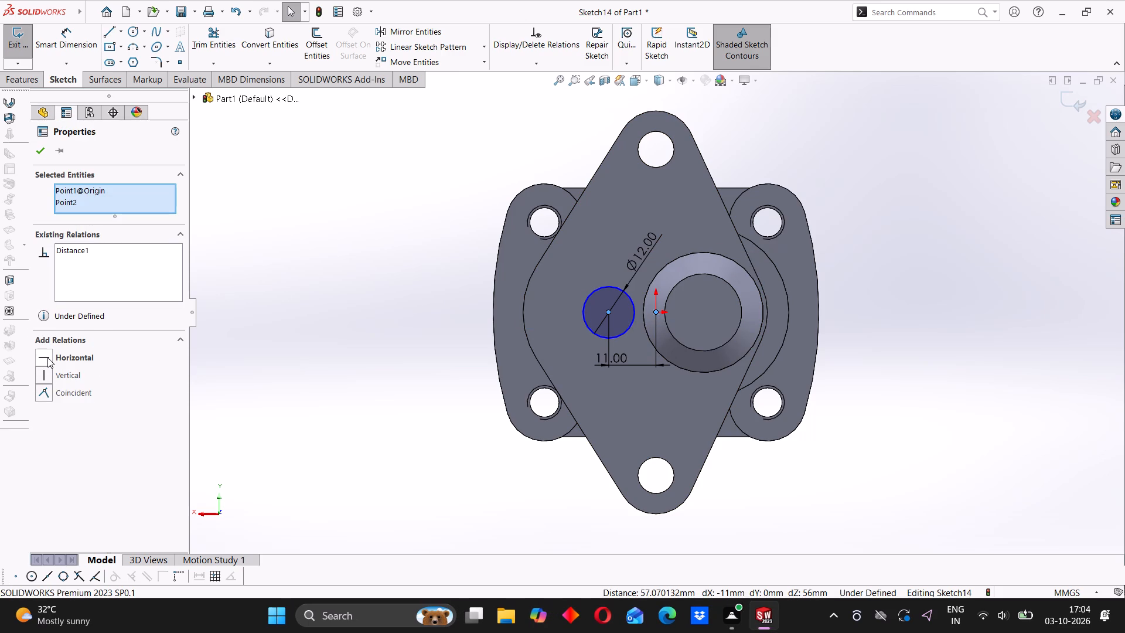
pyautogui.click(47, 358)
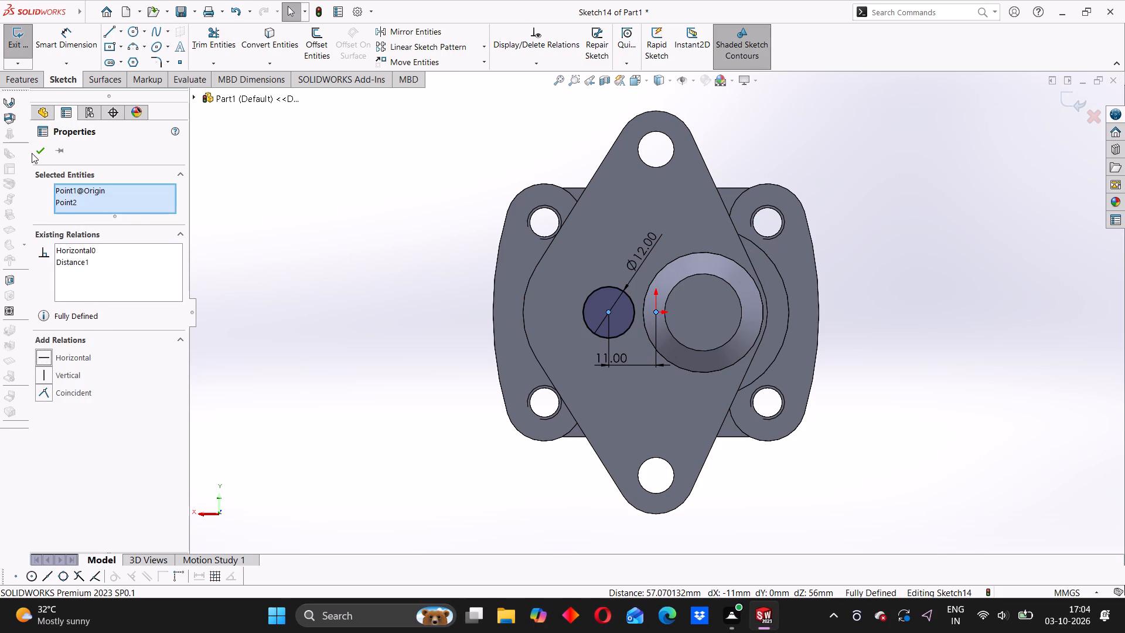
pyautogui.click(32, 153)
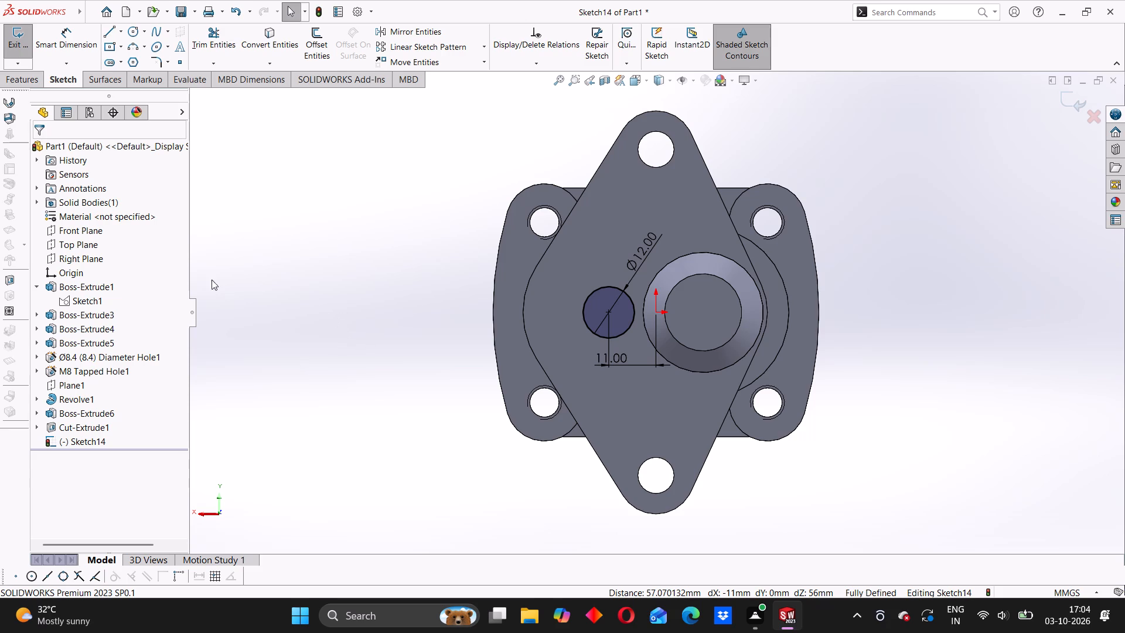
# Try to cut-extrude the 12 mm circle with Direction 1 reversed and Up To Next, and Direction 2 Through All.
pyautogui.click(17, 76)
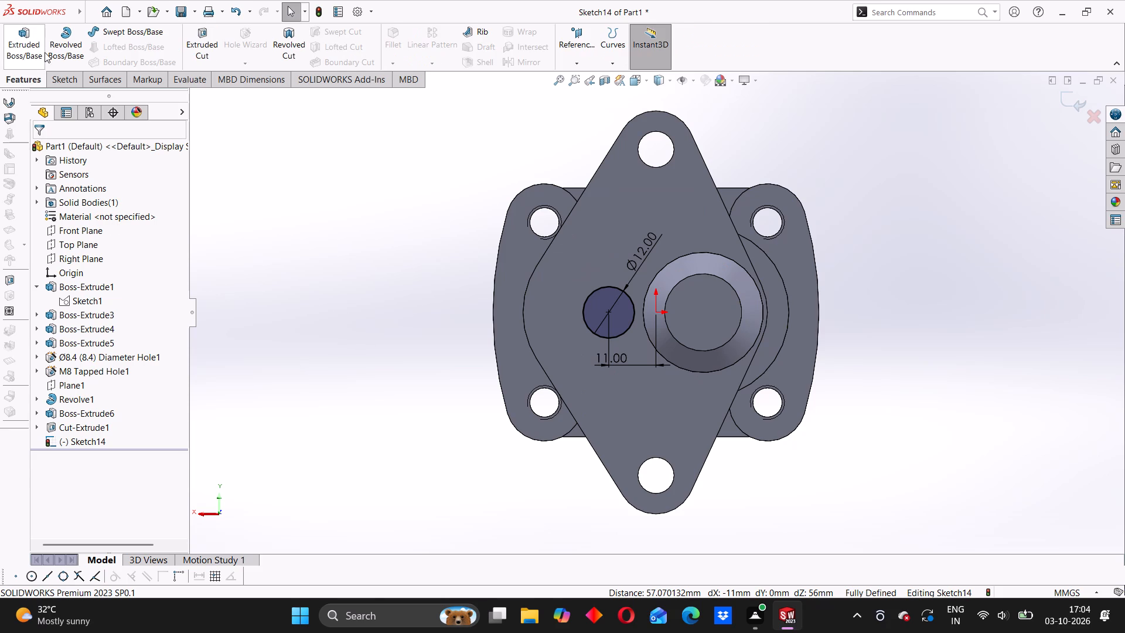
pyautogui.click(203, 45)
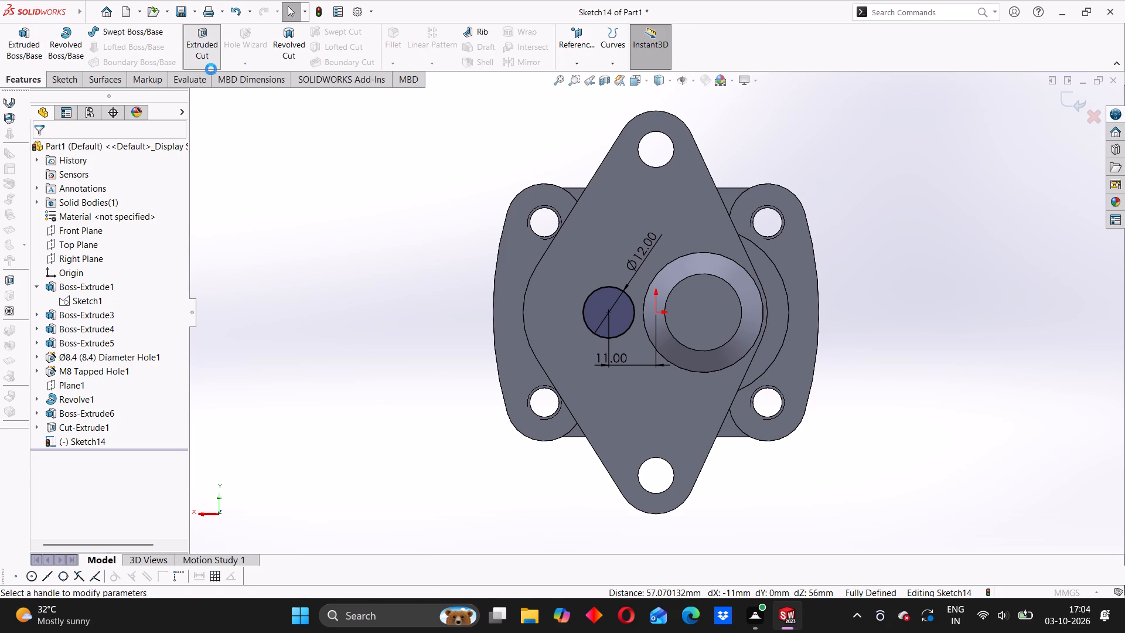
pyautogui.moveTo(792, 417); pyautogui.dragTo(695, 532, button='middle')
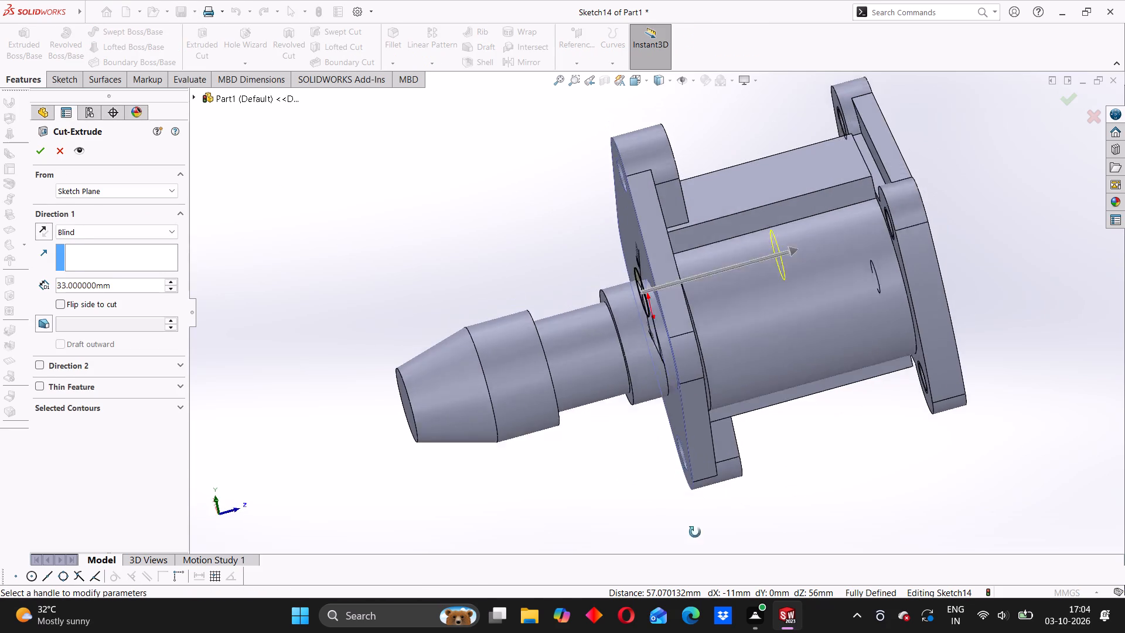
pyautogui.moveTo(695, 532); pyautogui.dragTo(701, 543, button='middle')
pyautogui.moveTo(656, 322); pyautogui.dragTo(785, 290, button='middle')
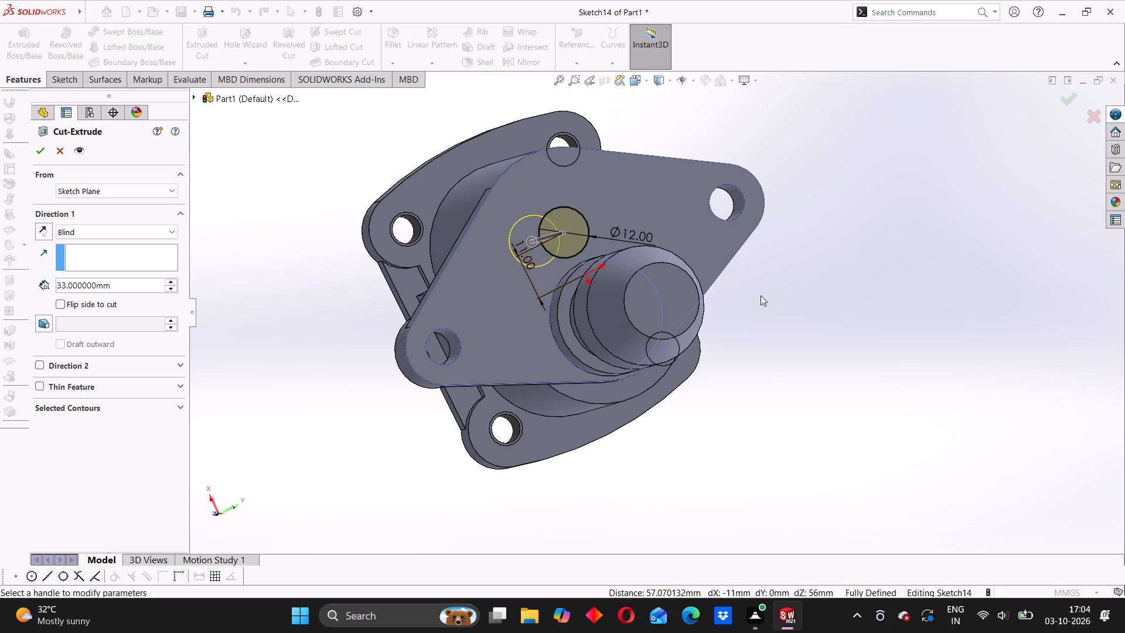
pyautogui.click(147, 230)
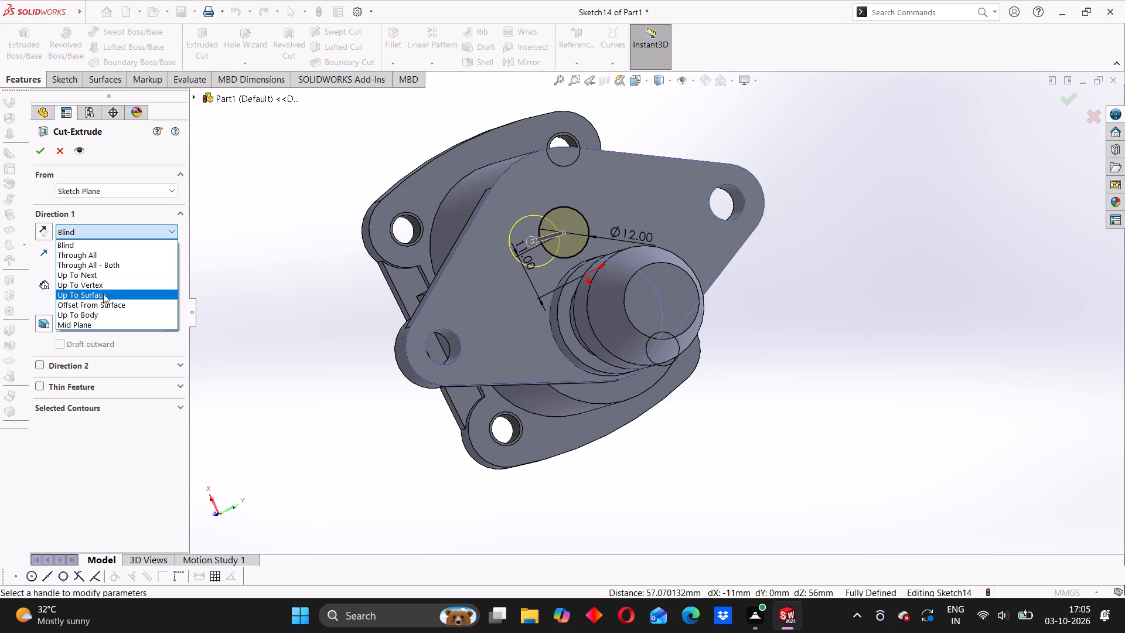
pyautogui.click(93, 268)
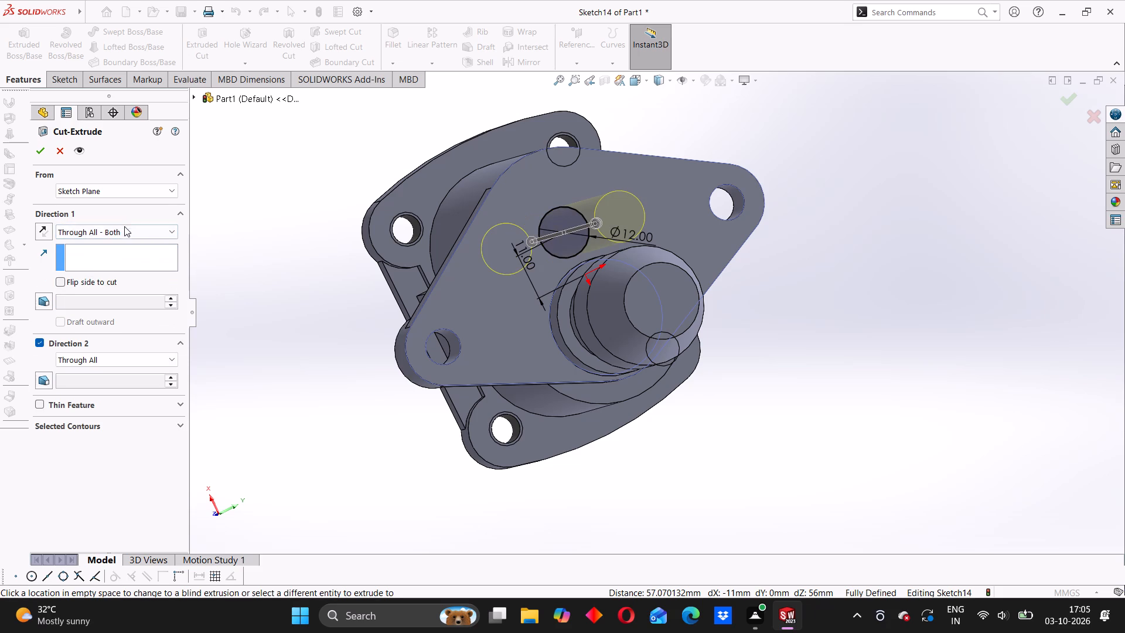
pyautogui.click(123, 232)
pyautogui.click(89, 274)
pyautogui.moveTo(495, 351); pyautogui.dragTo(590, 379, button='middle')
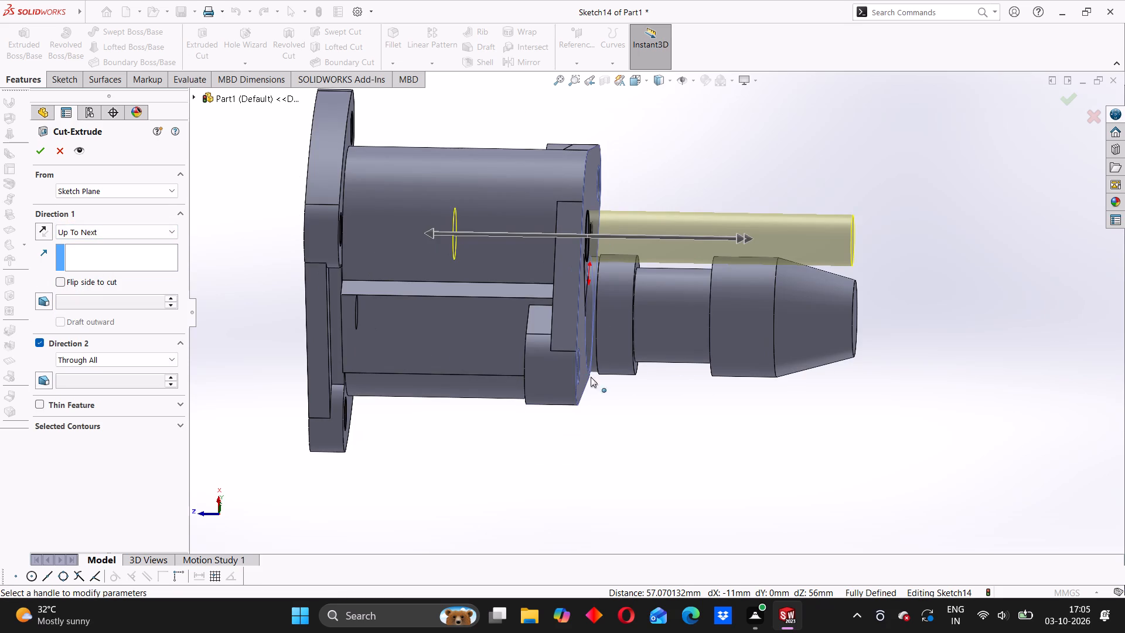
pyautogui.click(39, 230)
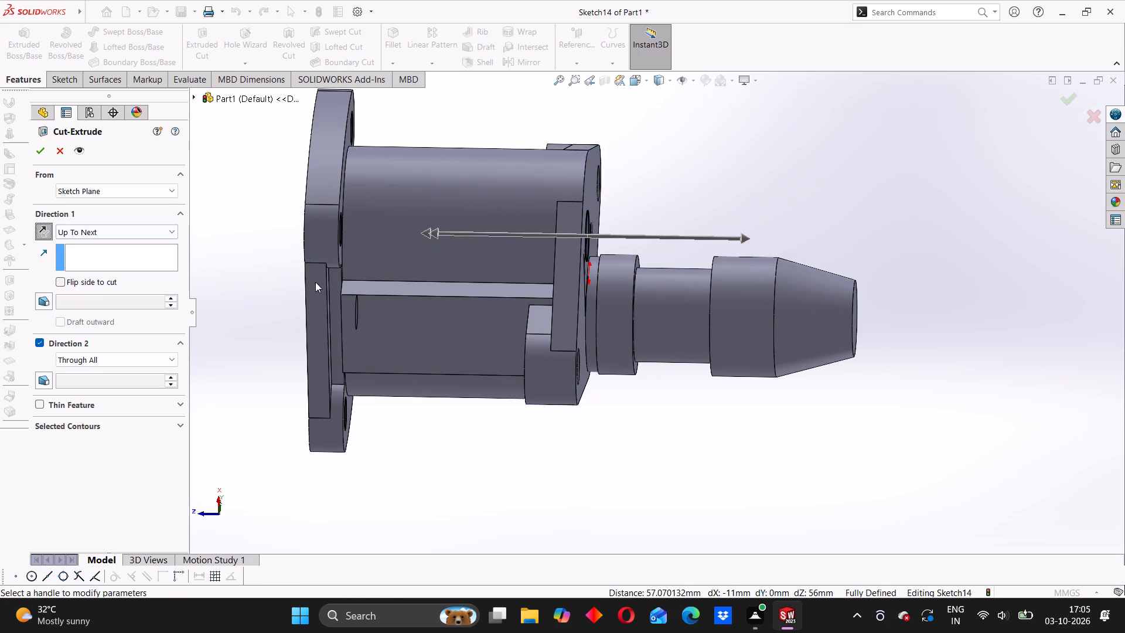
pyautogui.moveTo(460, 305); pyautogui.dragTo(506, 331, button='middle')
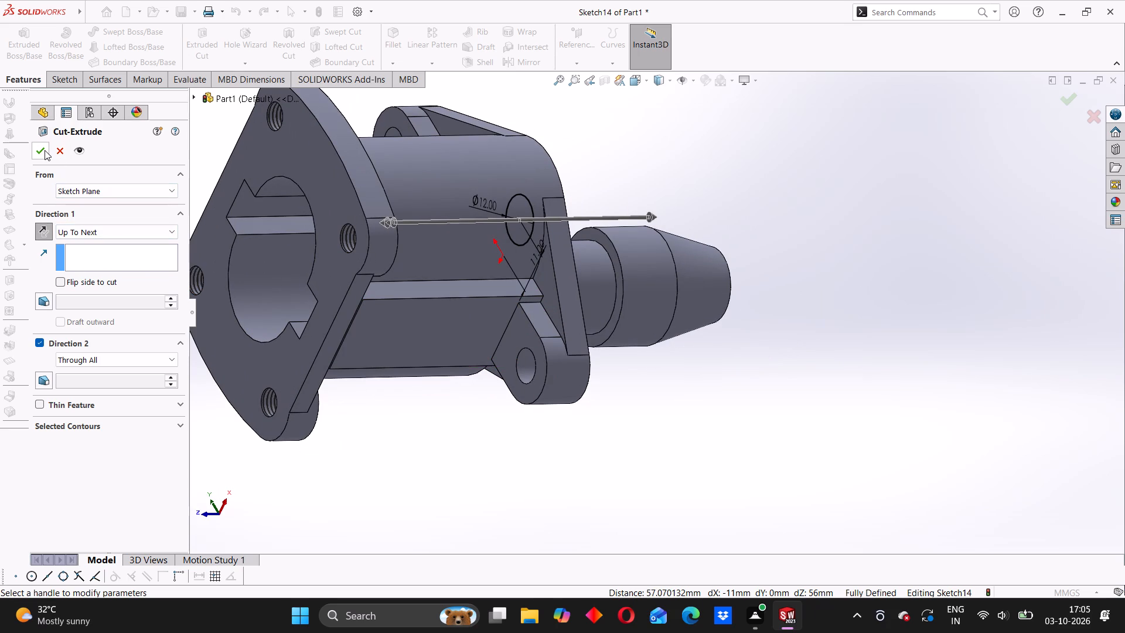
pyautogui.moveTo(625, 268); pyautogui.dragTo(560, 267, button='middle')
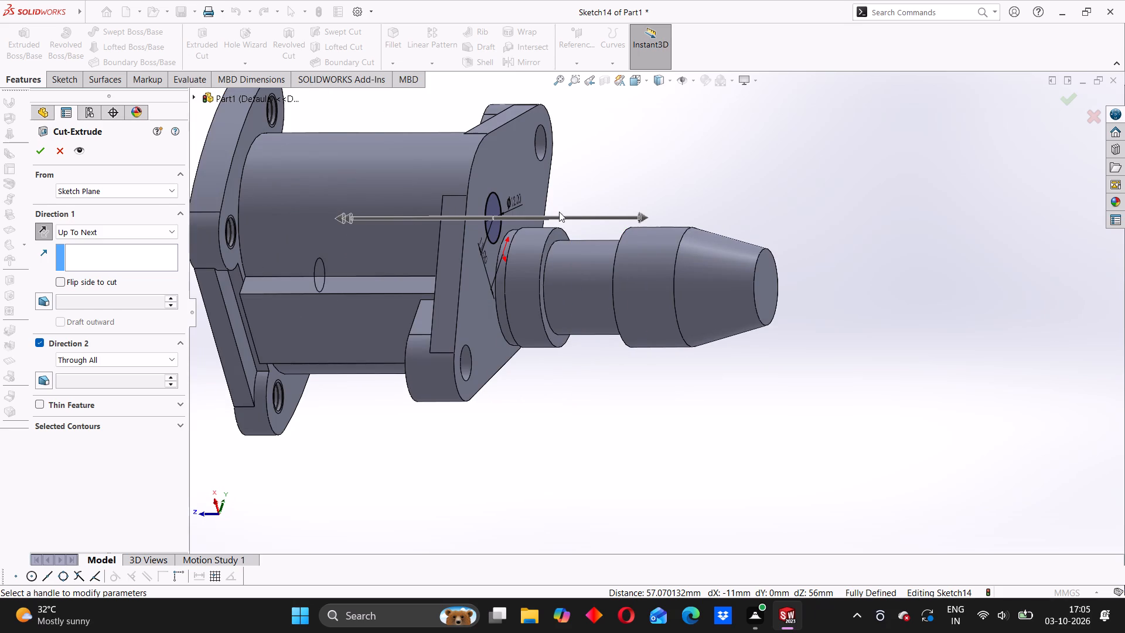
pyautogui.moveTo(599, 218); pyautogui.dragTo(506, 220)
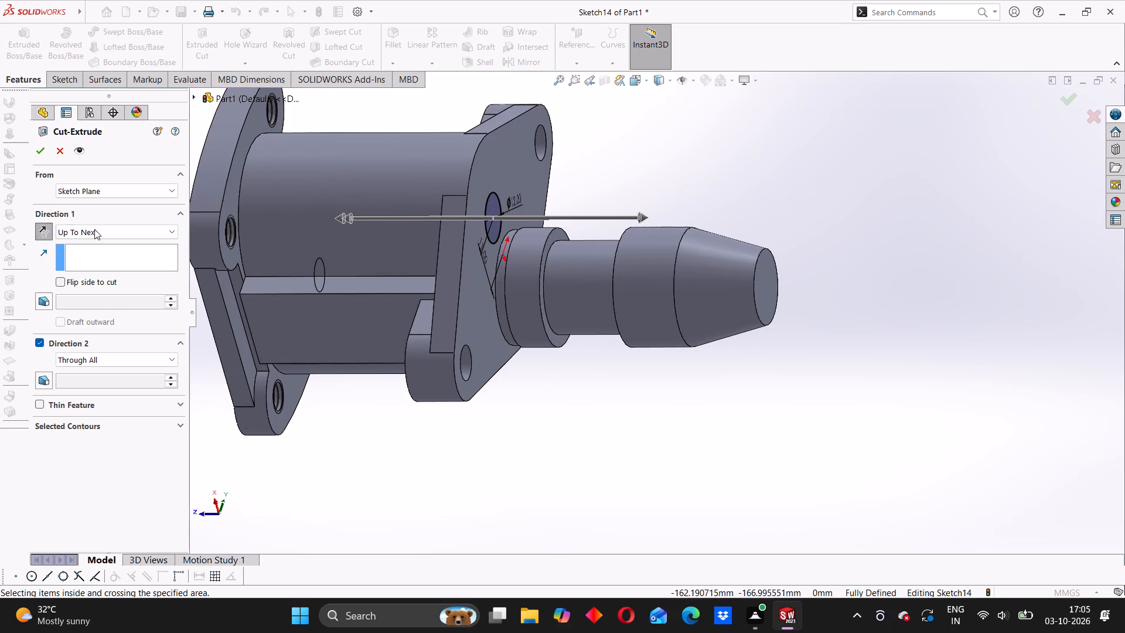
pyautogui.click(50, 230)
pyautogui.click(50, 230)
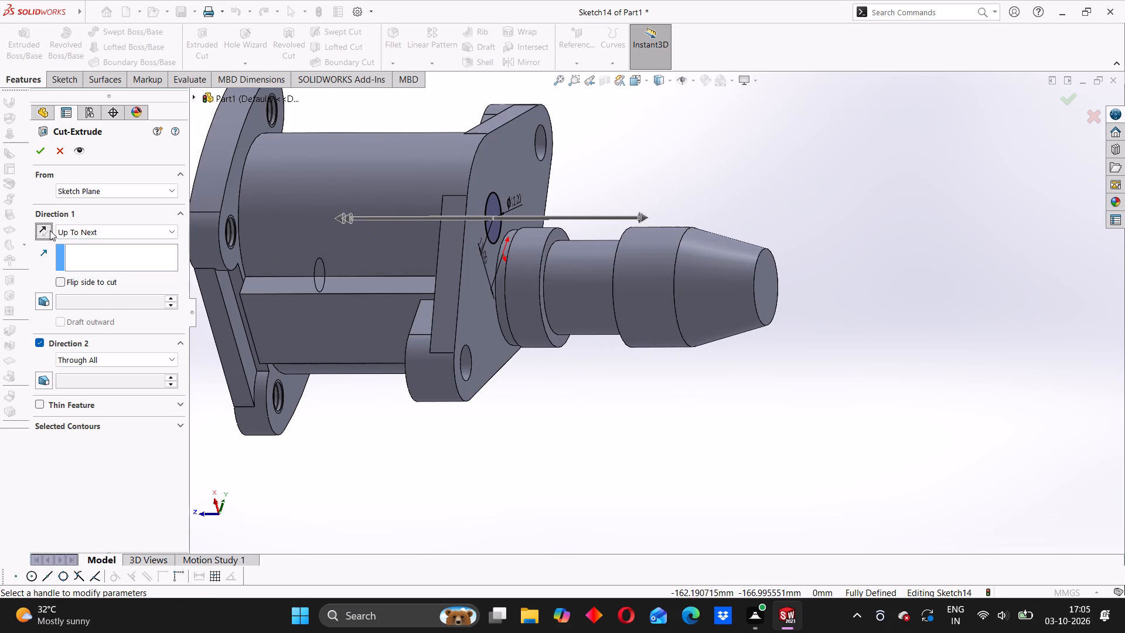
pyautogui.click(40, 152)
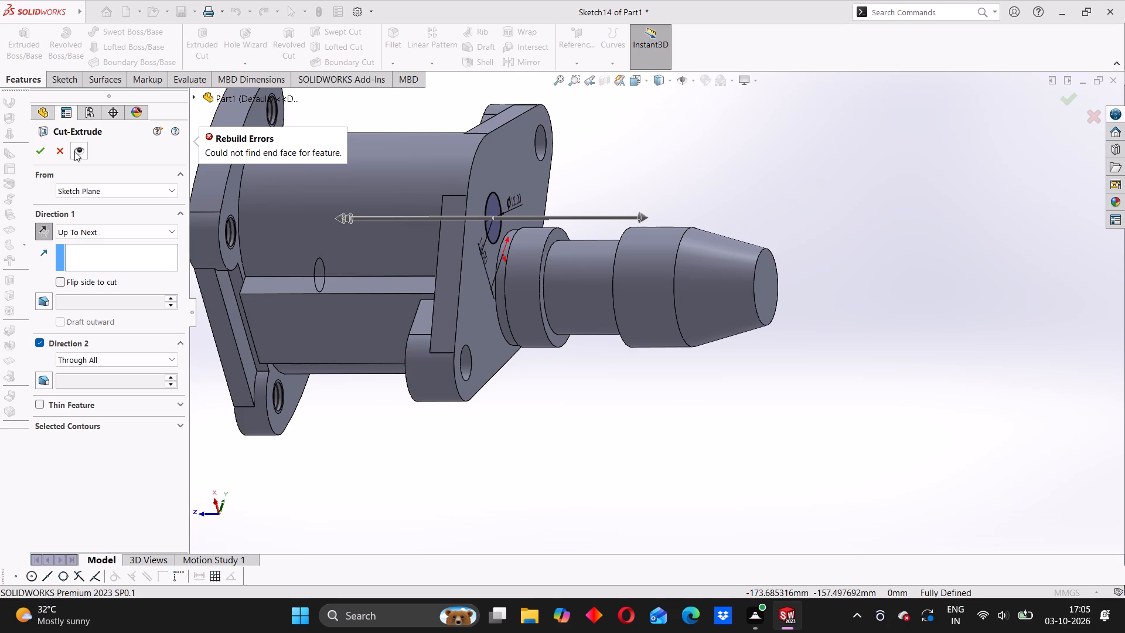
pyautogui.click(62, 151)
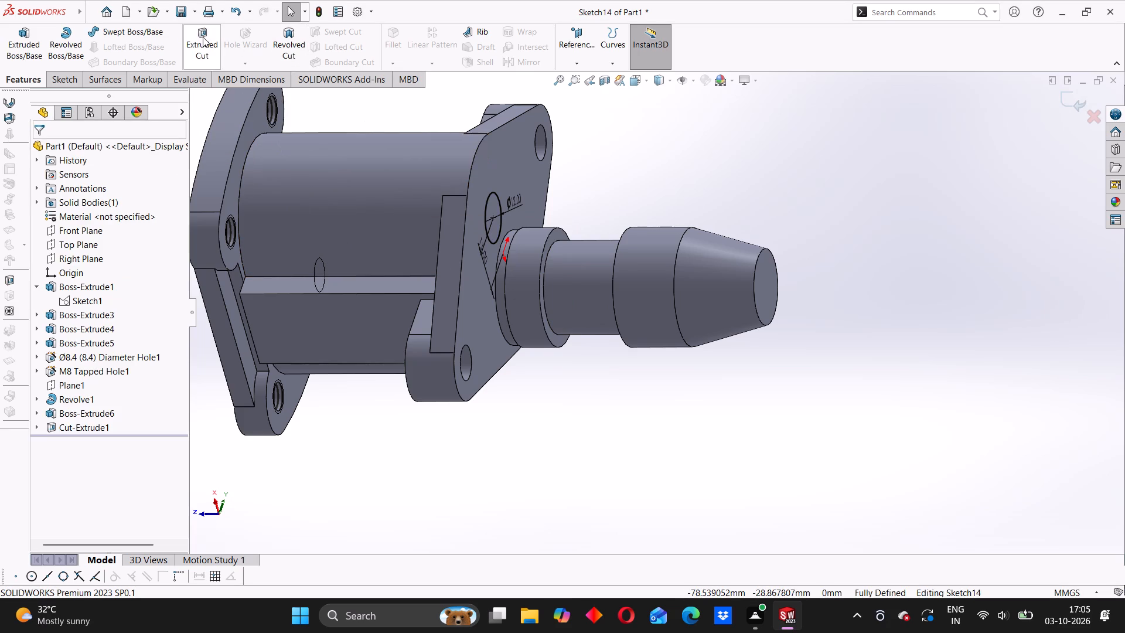
# Cut-extrude the 12 mm circle from the diamond flange's face with the Up To Next end condition.
pyautogui.click(202, 36)
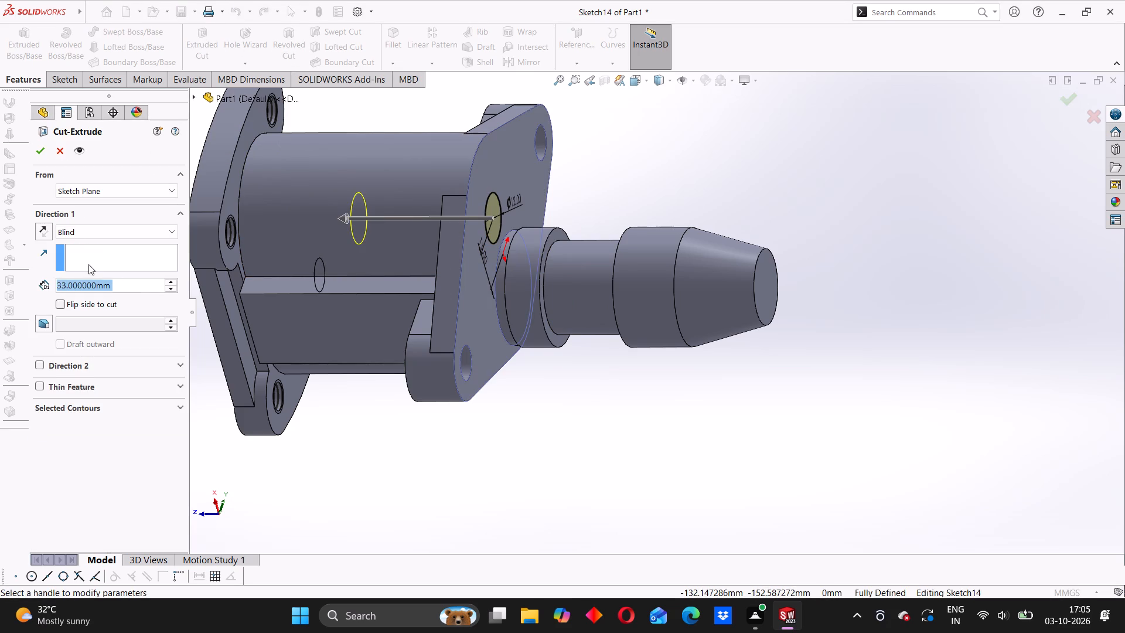
pyautogui.click(112, 225)
pyautogui.click(96, 273)
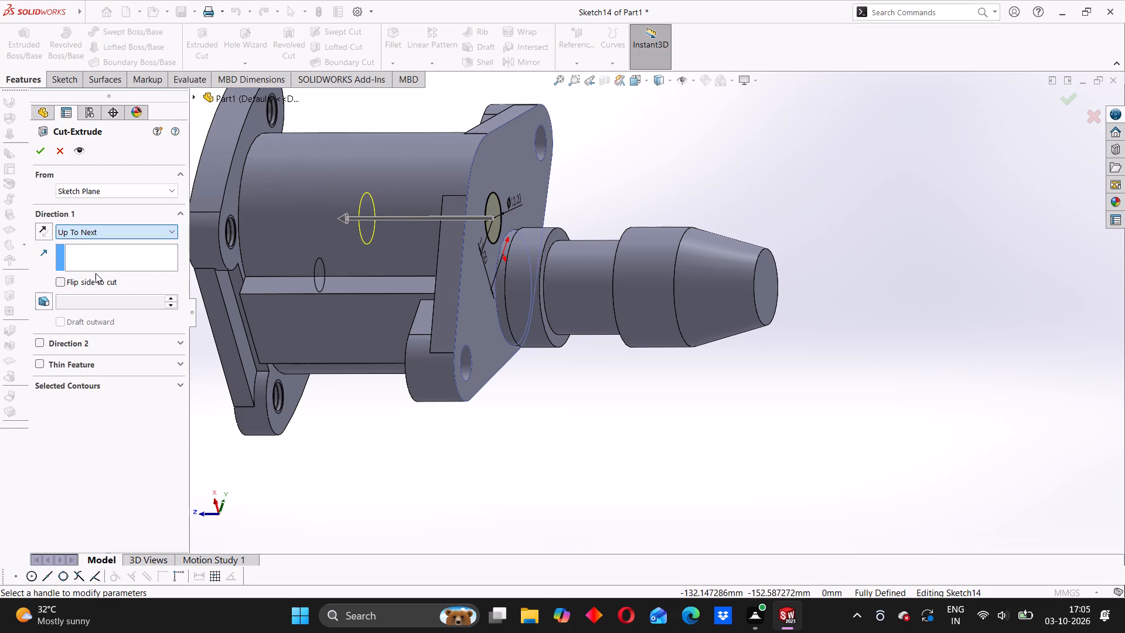
pyautogui.click(47, 149)
# Examine the new 12 mm hole from the diamond flange side and from inside the keyed central pocket.
pyautogui.moveTo(544, 365); pyautogui.dragTo(478, 348, button='middle')
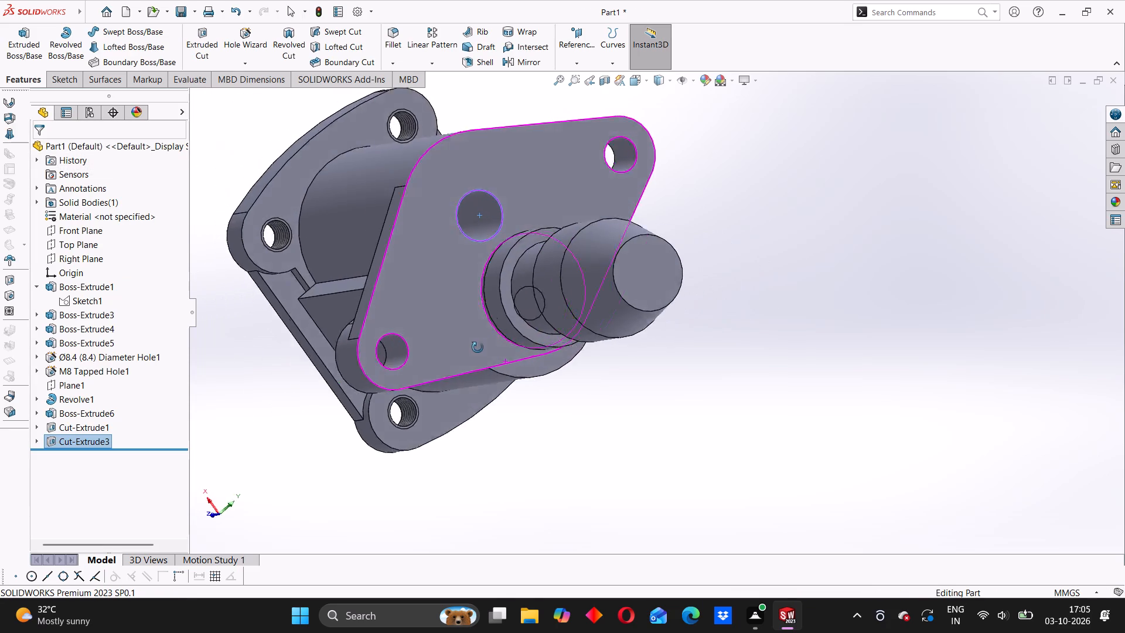
pyautogui.moveTo(478, 348); pyautogui.dragTo(446, 368, button='middle')
pyautogui.moveTo(492, 406); pyautogui.dragTo(514, 376, button='middle')
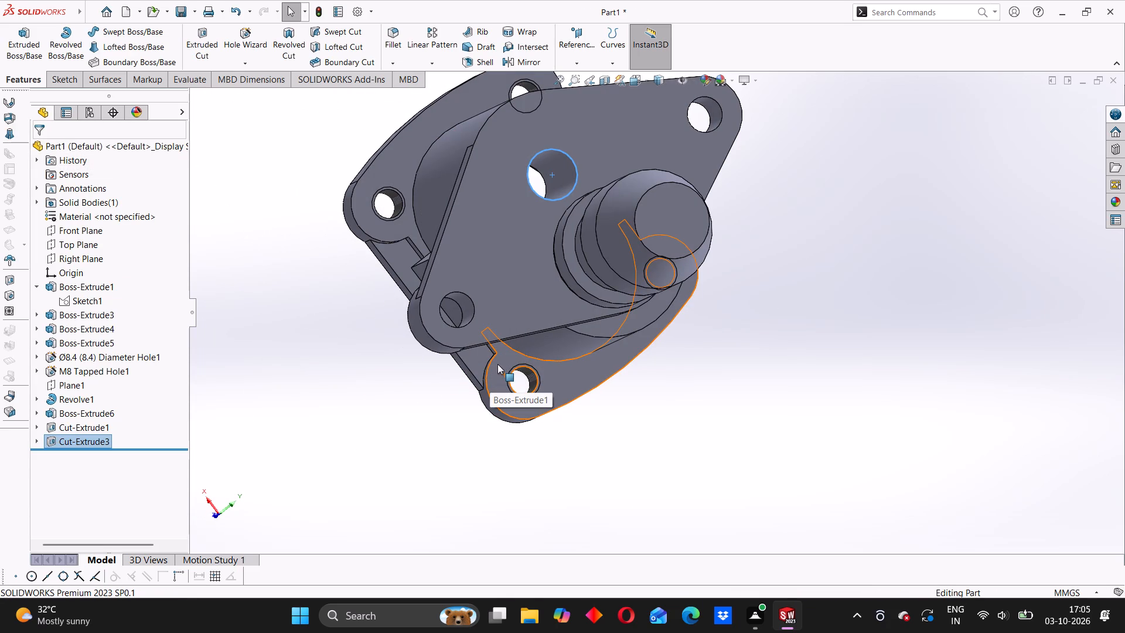
pyautogui.scroll(1, 504, 358)
pyautogui.moveTo(512, 352); pyautogui.dragTo(692, 316, button='middle')
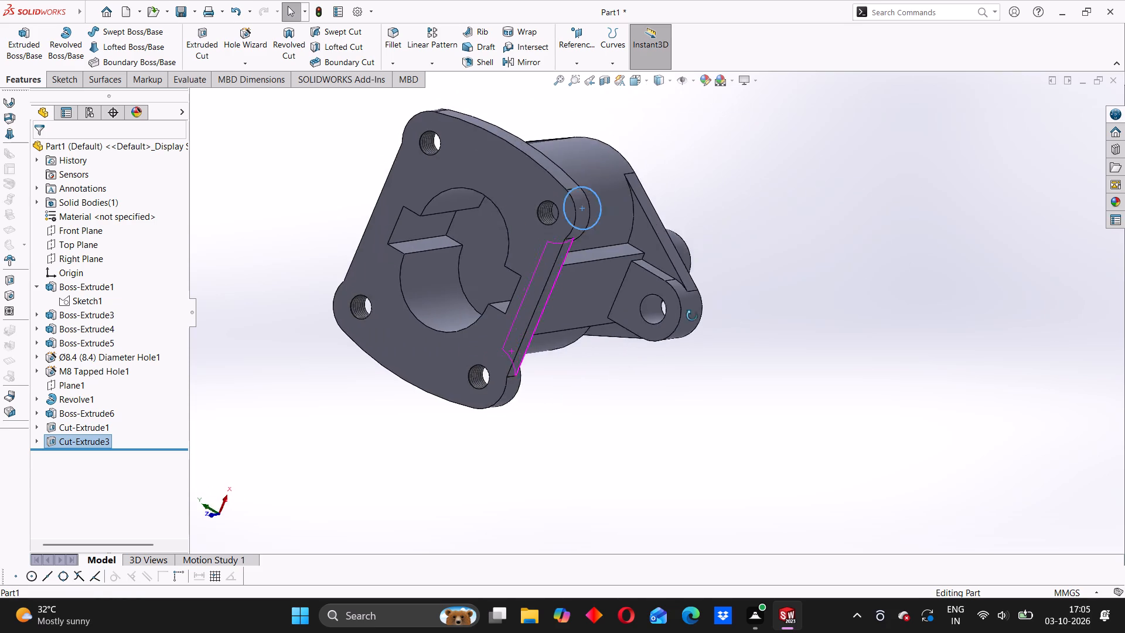
pyautogui.moveTo(692, 316); pyautogui.dragTo(481, 330, button='middle')
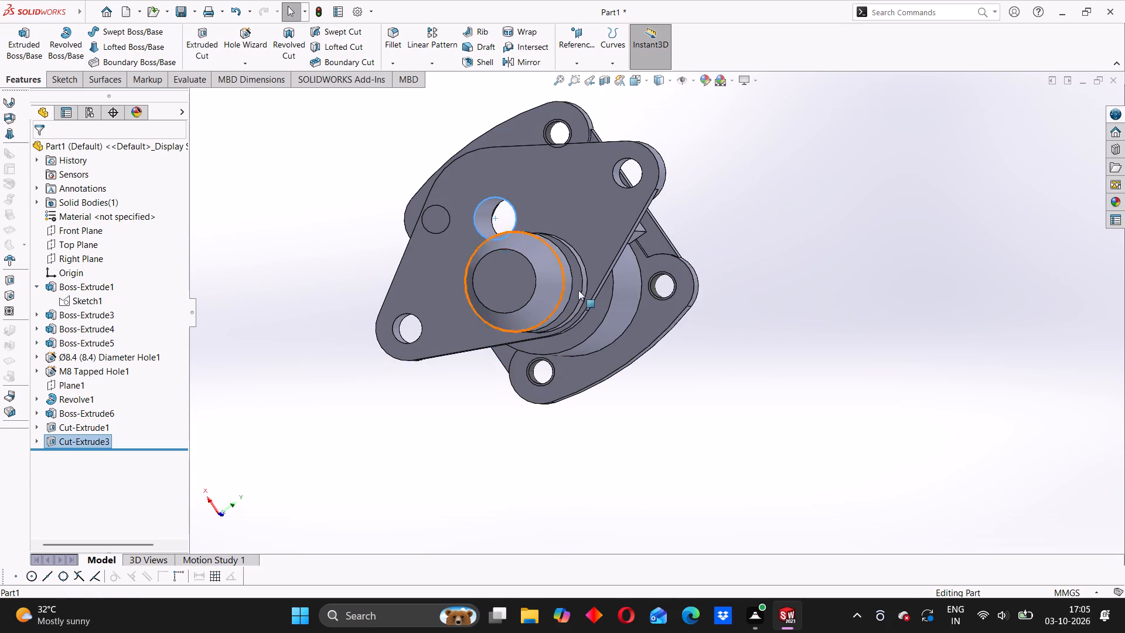
pyautogui.click(797, 234)
pyautogui.moveTo(512, 332); pyautogui.dragTo(587, 376, button='middle')
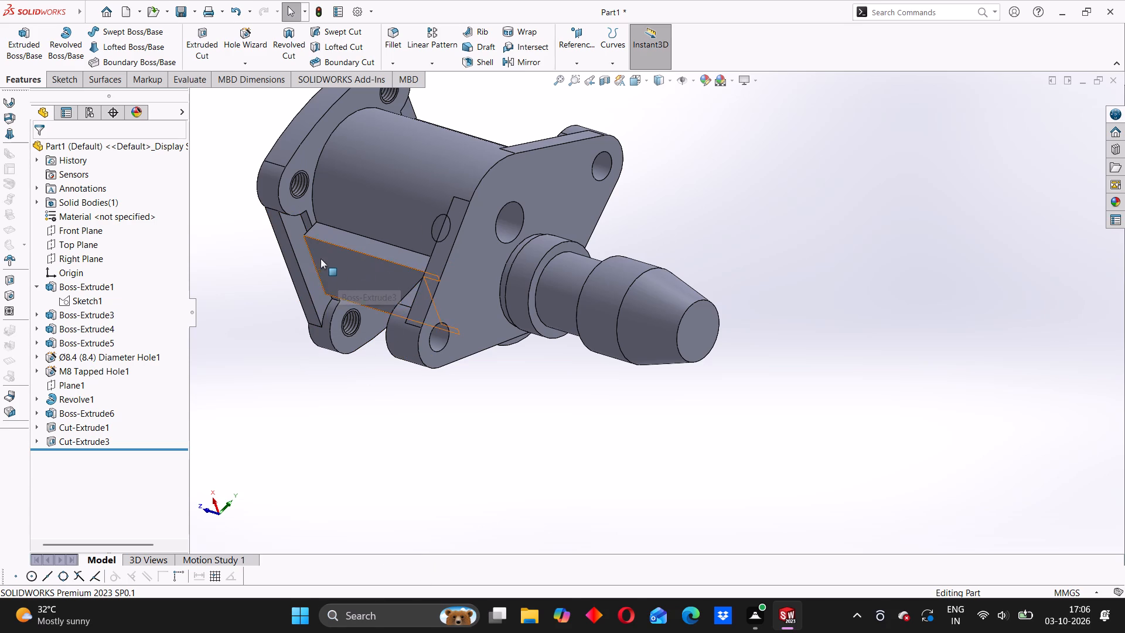
pyautogui.scroll(-1, 316, 254)
pyautogui.scroll(3, 316, 254)
pyautogui.moveTo(524, 387); pyautogui.dragTo(521, 186, button='middle')
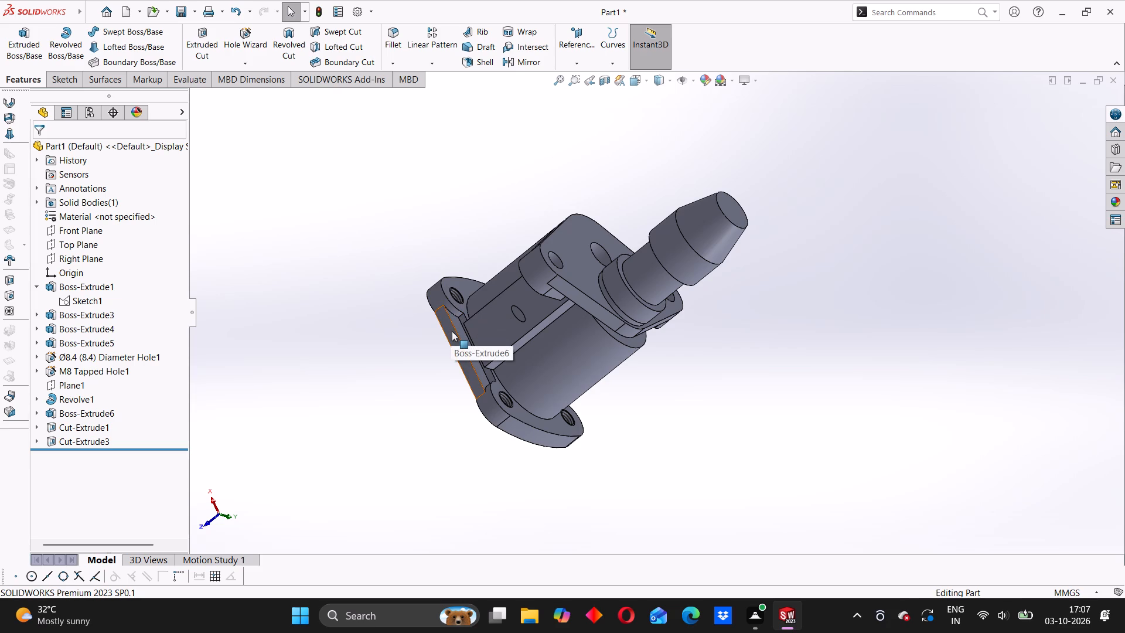
pyautogui.scroll(-4, 478, 302)
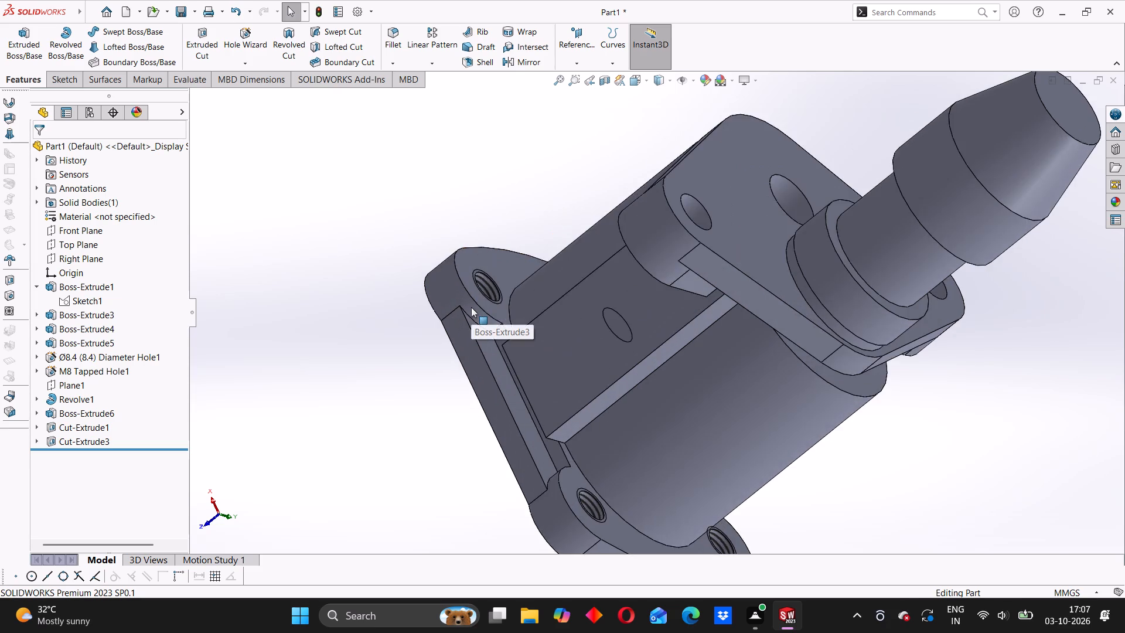
pyautogui.scroll(4, 471, 307)
pyautogui.moveTo(461, 301); pyautogui.dragTo(669, 195, button='middle')
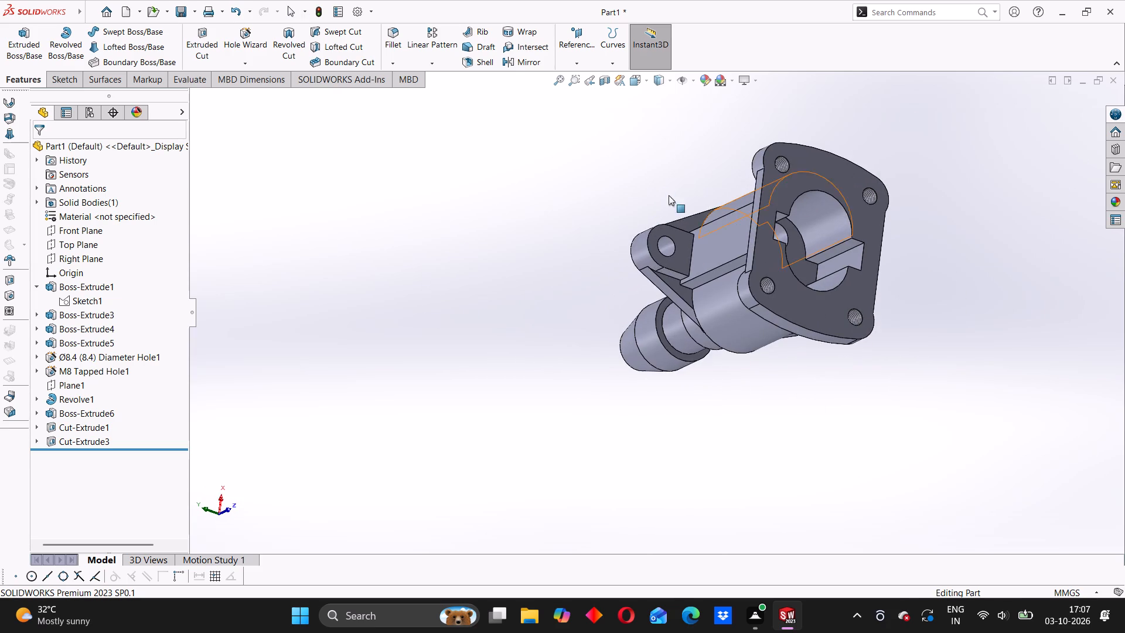
pyautogui.scroll(-3, 857, 199)
pyautogui.moveTo(719, 291); pyautogui.dragTo(682, 307, button='middle')
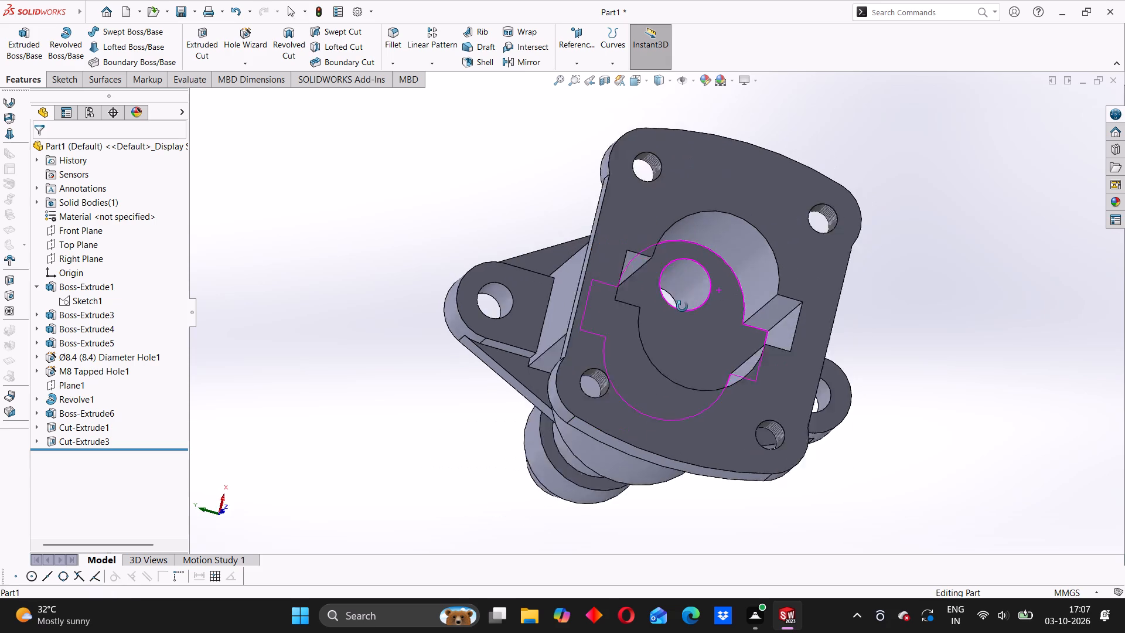
pyautogui.moveTo(682, 307); pyautogui.dragTo(669, 317, button='middle')
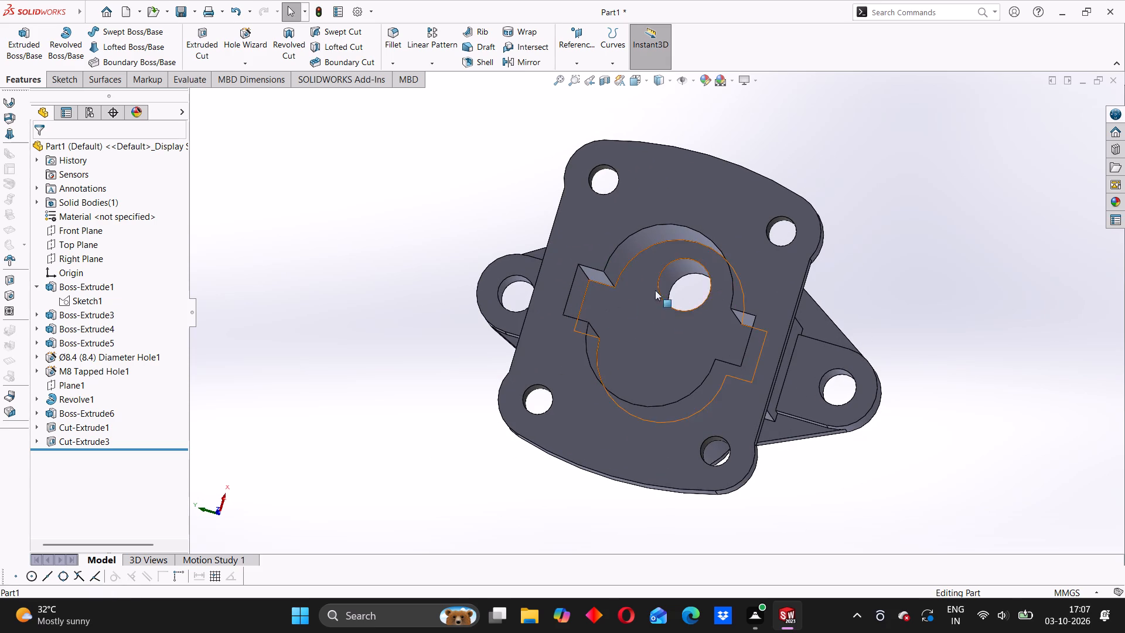
pyautogui.scroll(-3, 643, 290)
pyautogui.scroll(2, 642, 290)
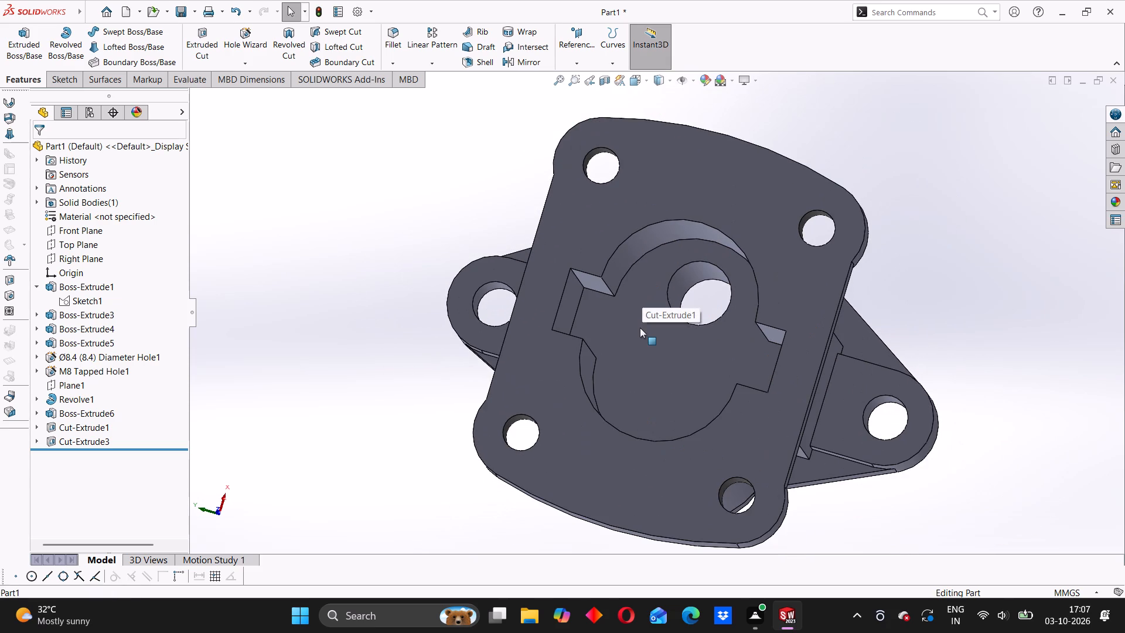
pyautogui.moveTo(637, 346); pyautogui.dragTo(519, 319, button='middle')
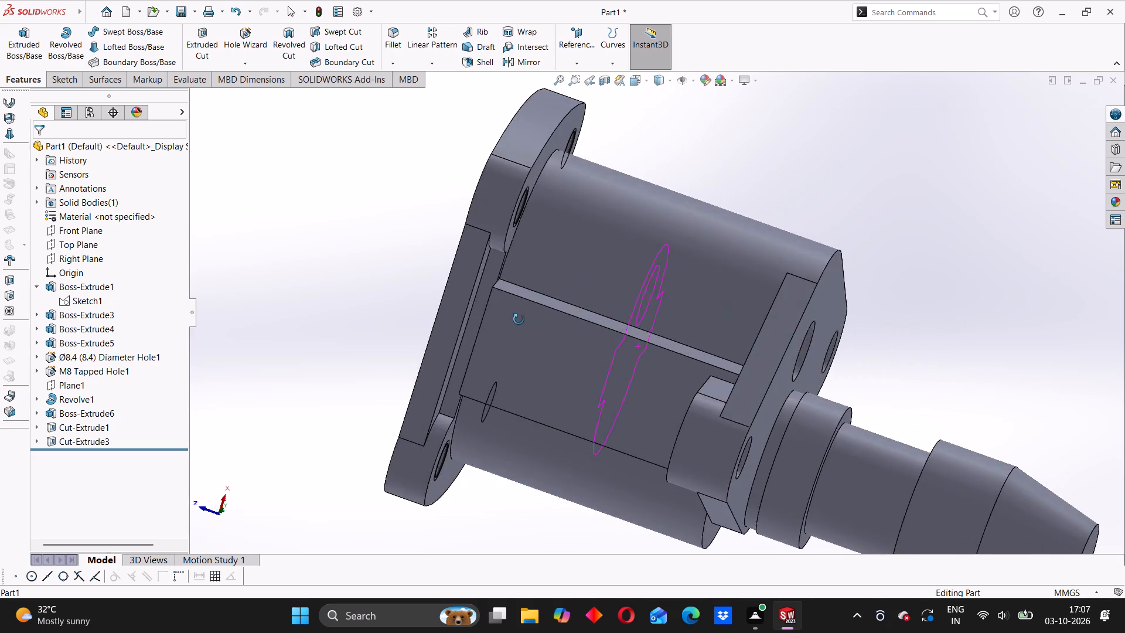
pyautogui.moveTo(519, 319); pyautogui.dragTo(587, 345, button='middle')
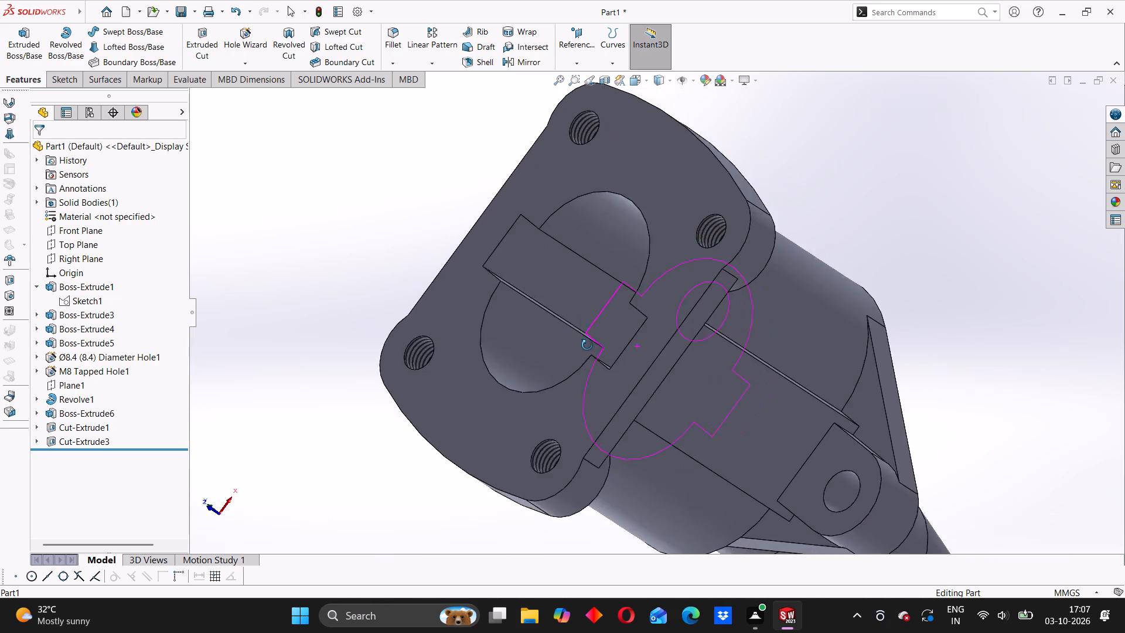
pyautogui.moveTo(587, 345); pyautogui.dragTo(540, 339, button='middle')
pyautogui.scroll(3, 496, 311)
pyautogui.moveTo(543, 349); pyautogui.dragTo(602, 399, button='middle')
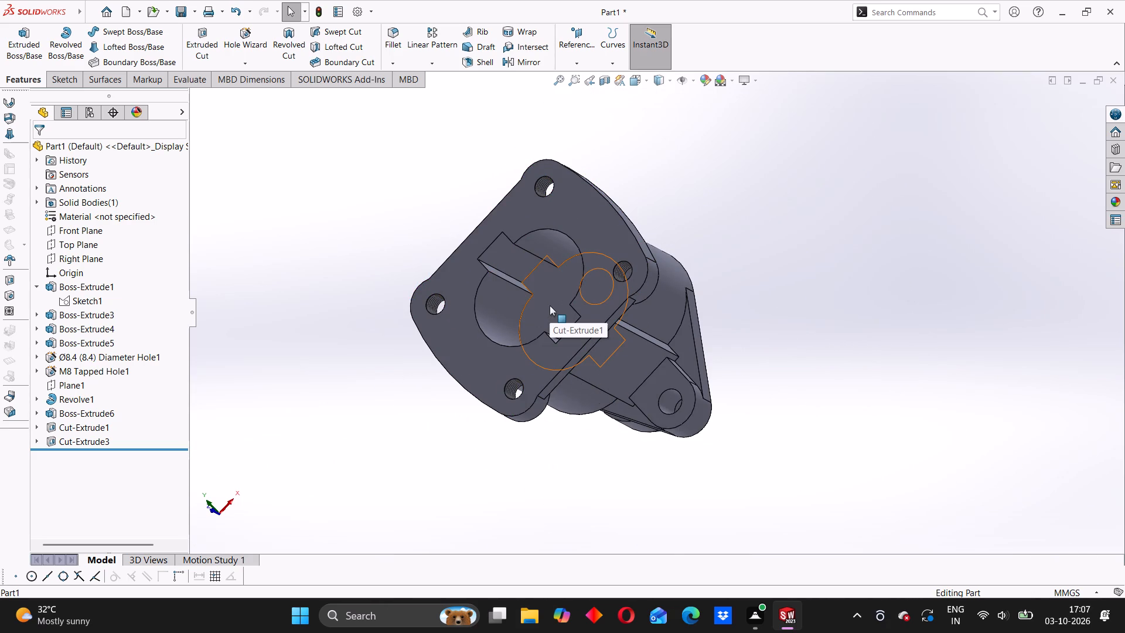
pyautogui.scroll(-1, 528, 283)
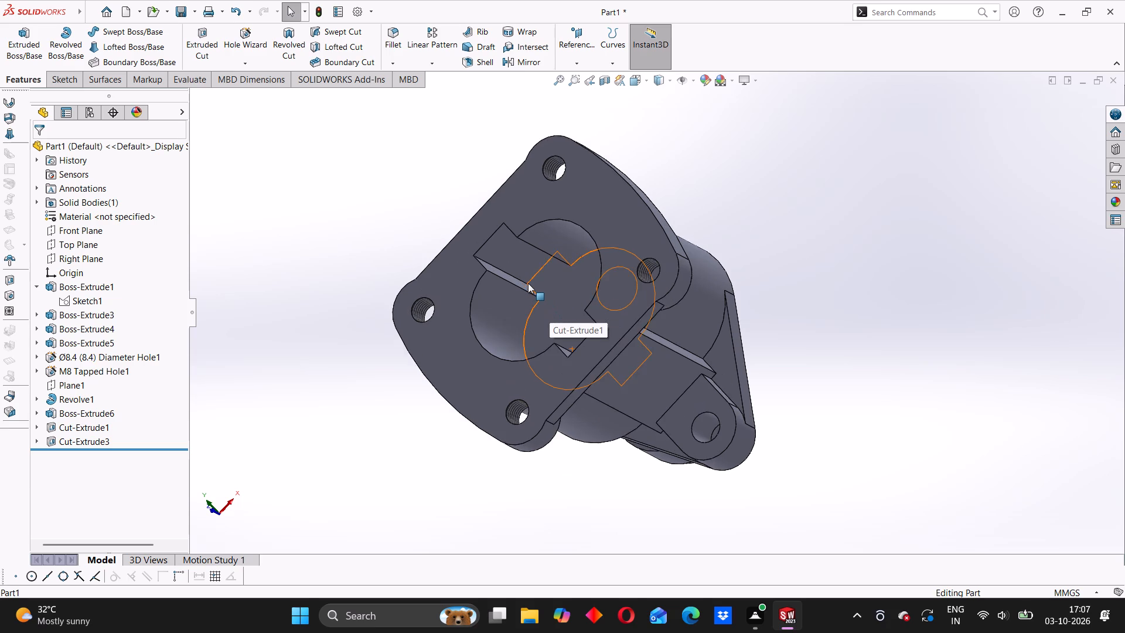
pyautogui.scroll(3, 528, 283)
# Examine the body, both flanges and the revolved spigot from several sides.
pyautogui.moveTo(616, 242); pyautogui.dragTo(521, 291, button='middle')
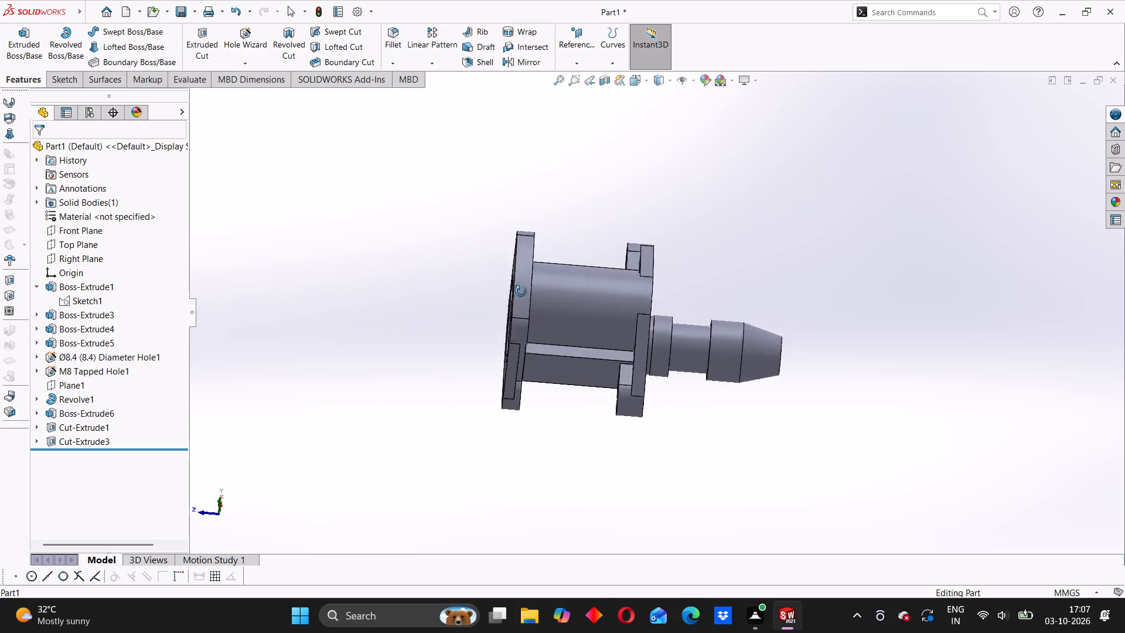
pyautogui.moveTo(521, 291); pyautogui.dragTo(422, 287, button='middle')
pyautogui.moveTo(654, 300); pyautogui.dragTo(611, 292, button='middle')
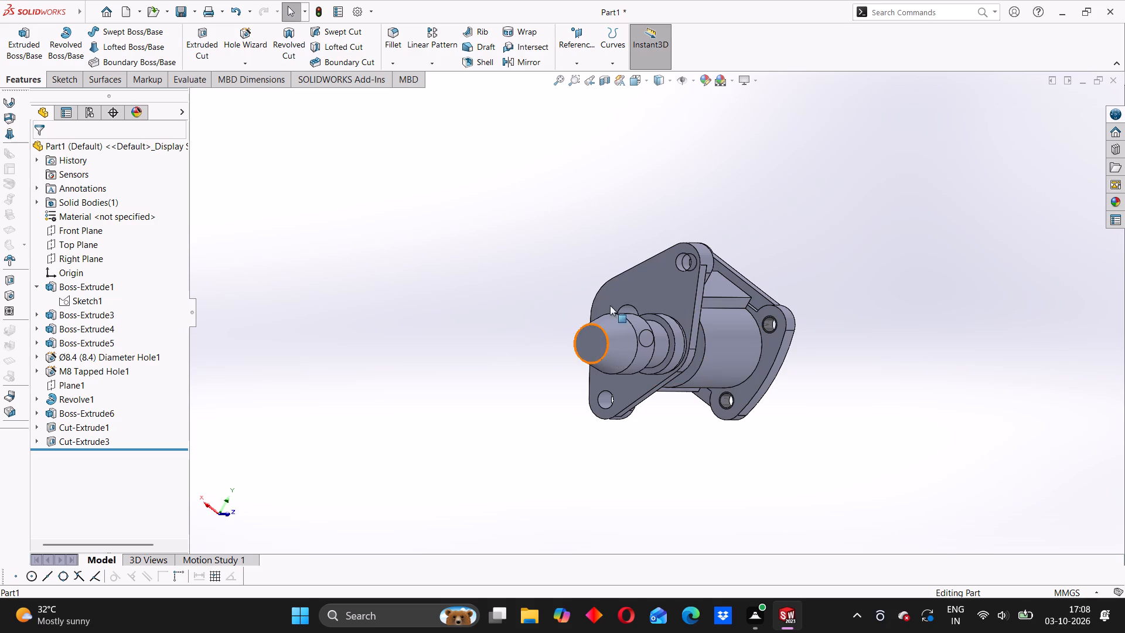
pyautogui.scroll(-2, 626, 276)
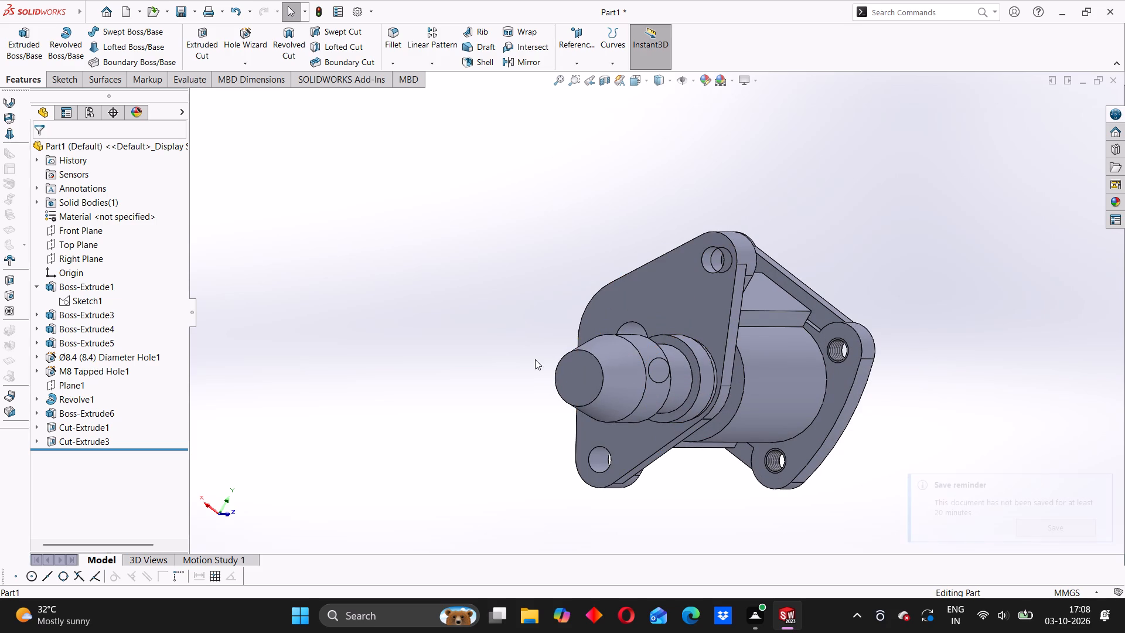
pyautogui.scroll(2, 537, 314)
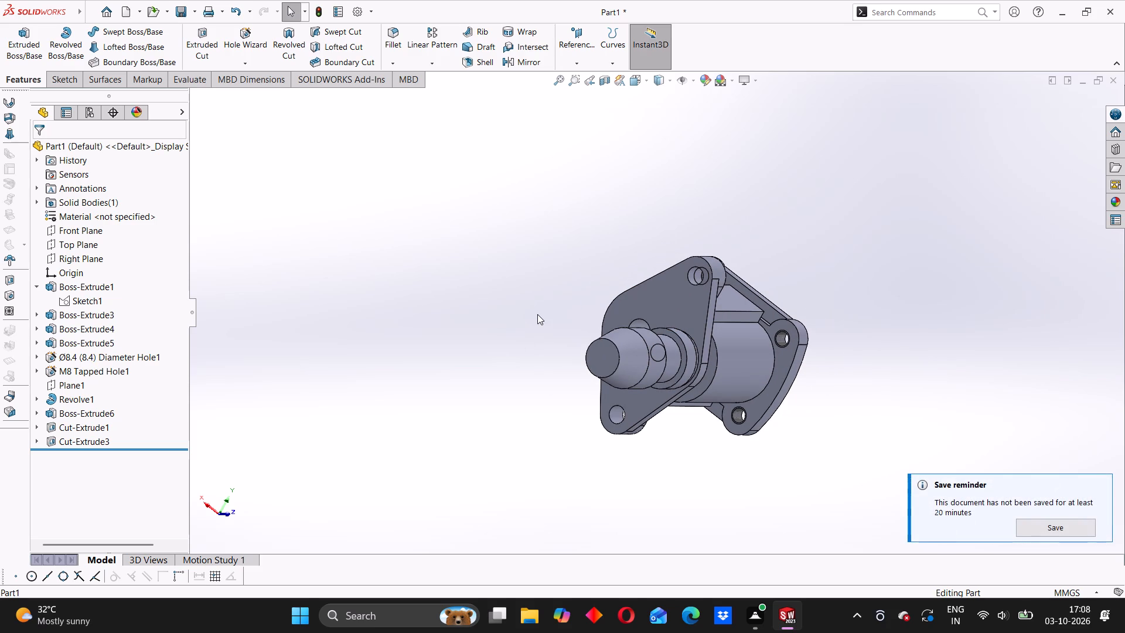
pyautogui.scroll(-3, 654, 281)
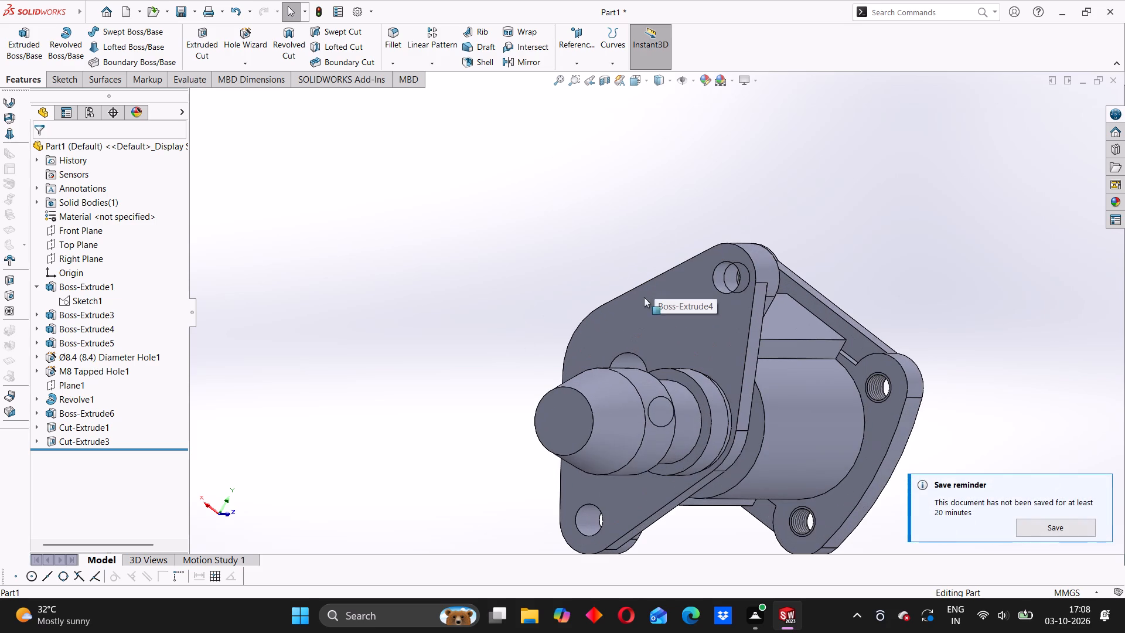
pyautogui.moveTo(615, 348); pyautogui.dragTo(718, 316, button='middle')
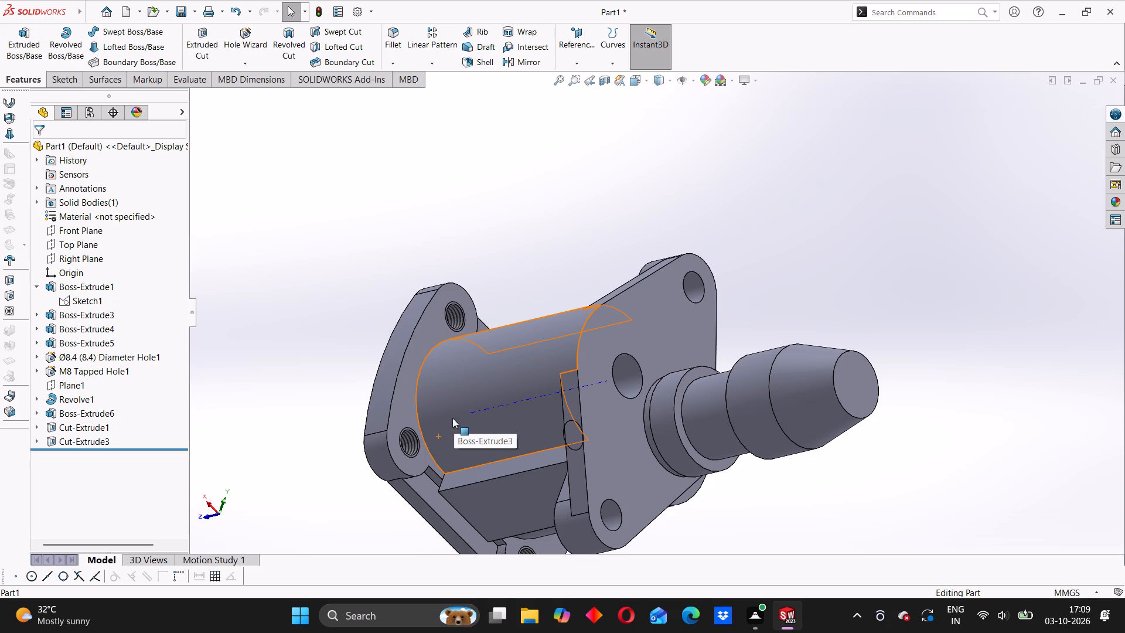
pyautogui.moveTo(669, 464); pyautogui.dragTo(619, 425, button='middle')
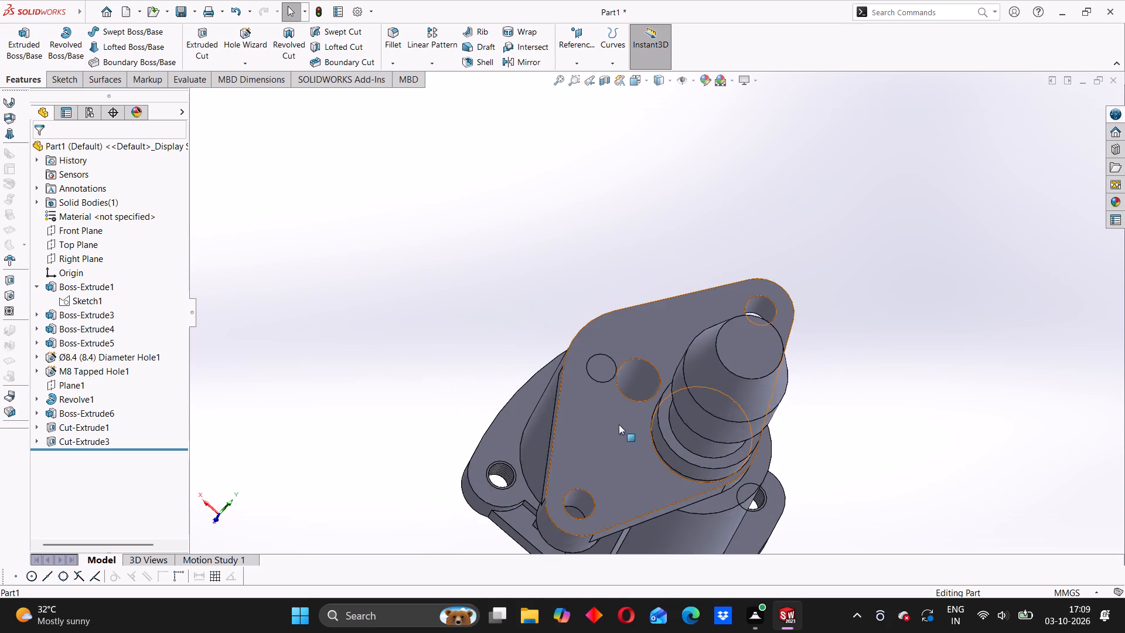
pyautogui.scroll(-3, 729, 384)
pyautogui.scroll(2, 702, 454)
pyautogui.scroll(2, 644, 466)
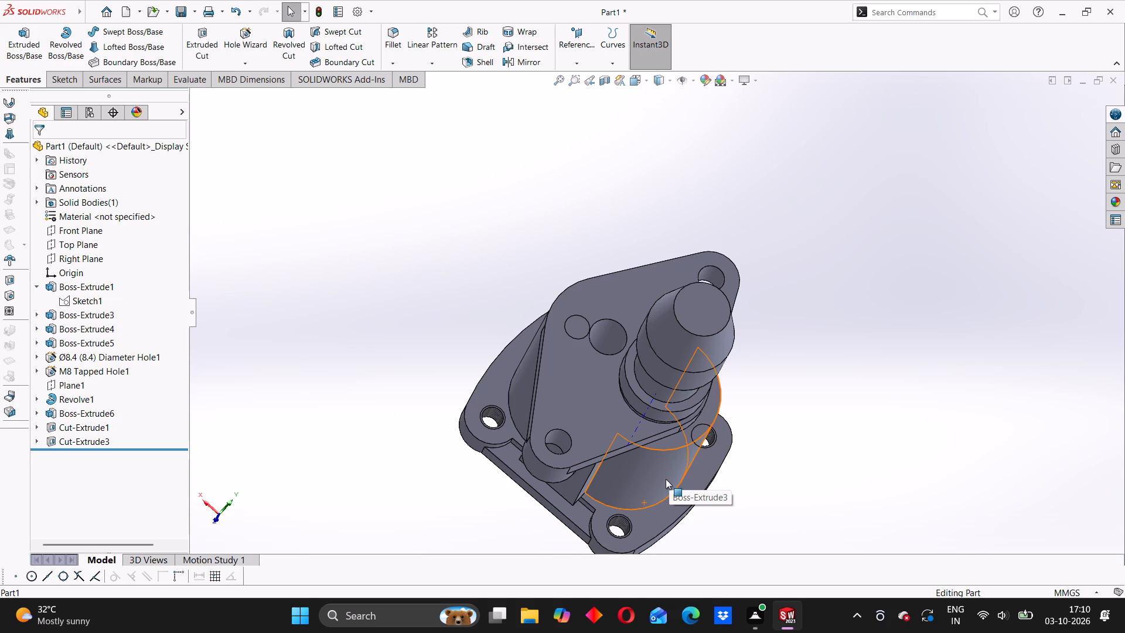
pyautogui.scroll(-2, 703, 457)
pyautogui.moveTo(703, 456); pyautogui.dragTo(581, 355, button='middle')
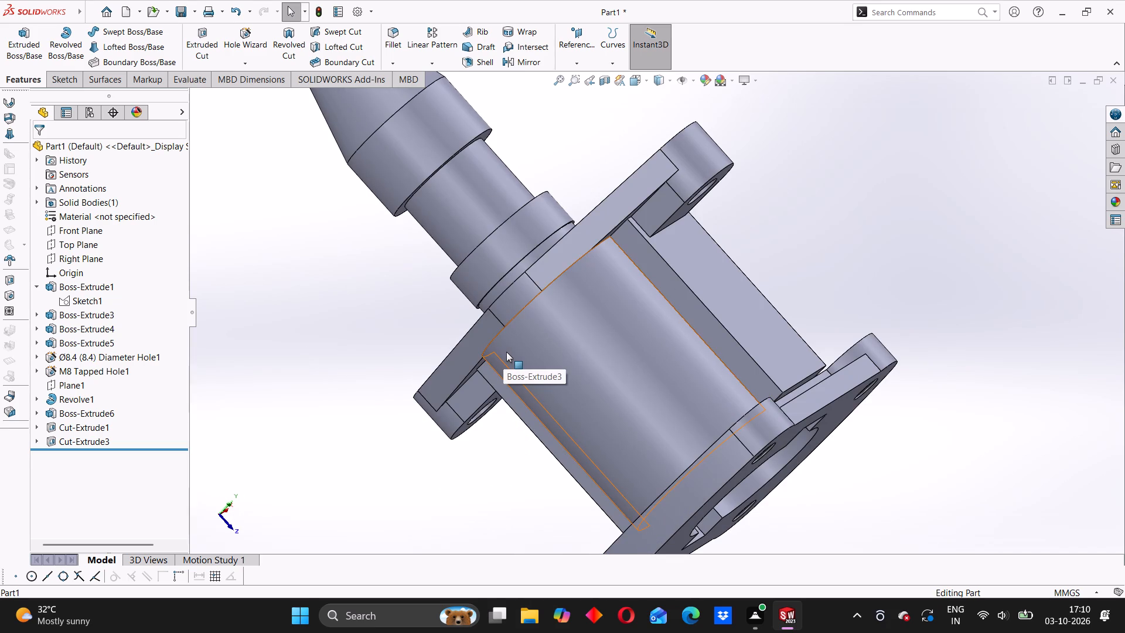
pyautogui.scroll(4, 497, 291)
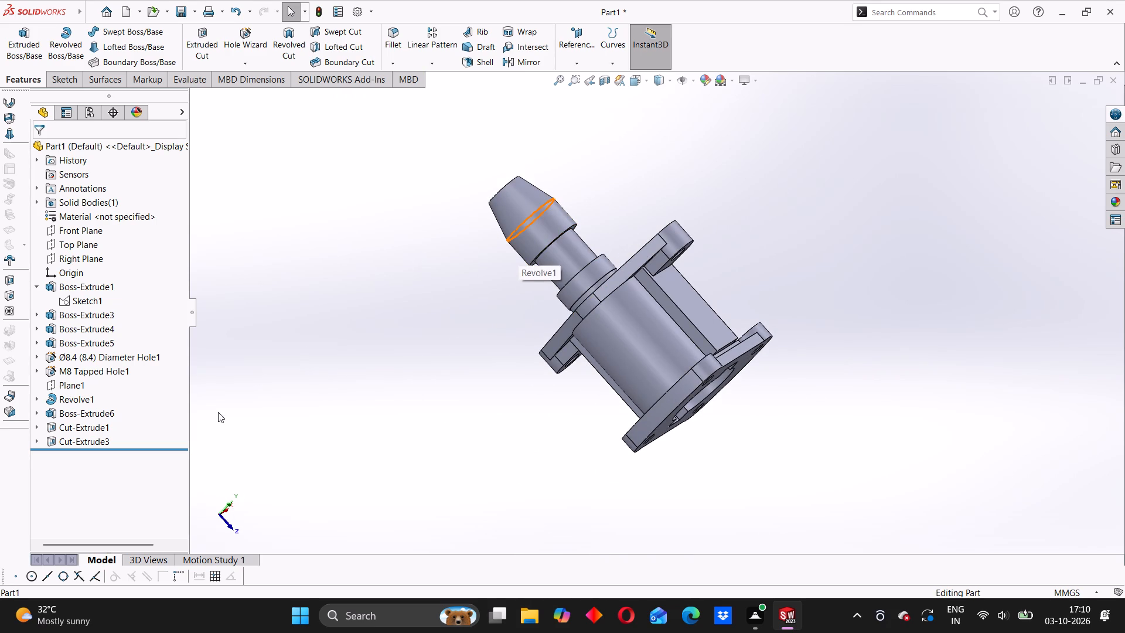
# Show Sketch9, the profile sketch of the revolved spigot.
pyautogui.click(37, 400)
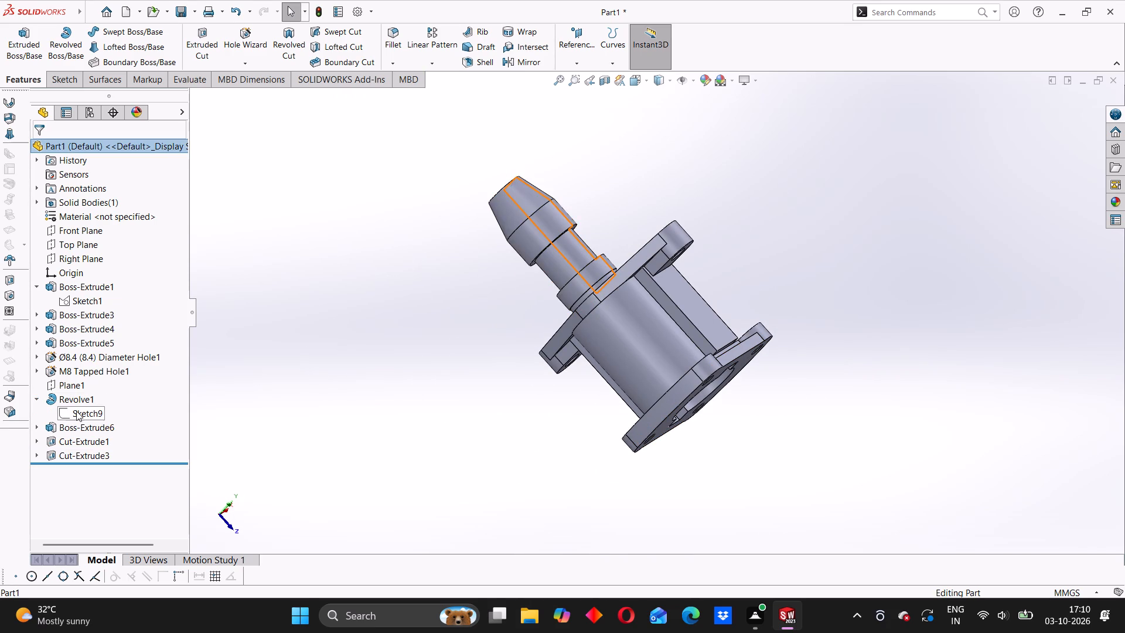
pyautogui.click(76, 411)
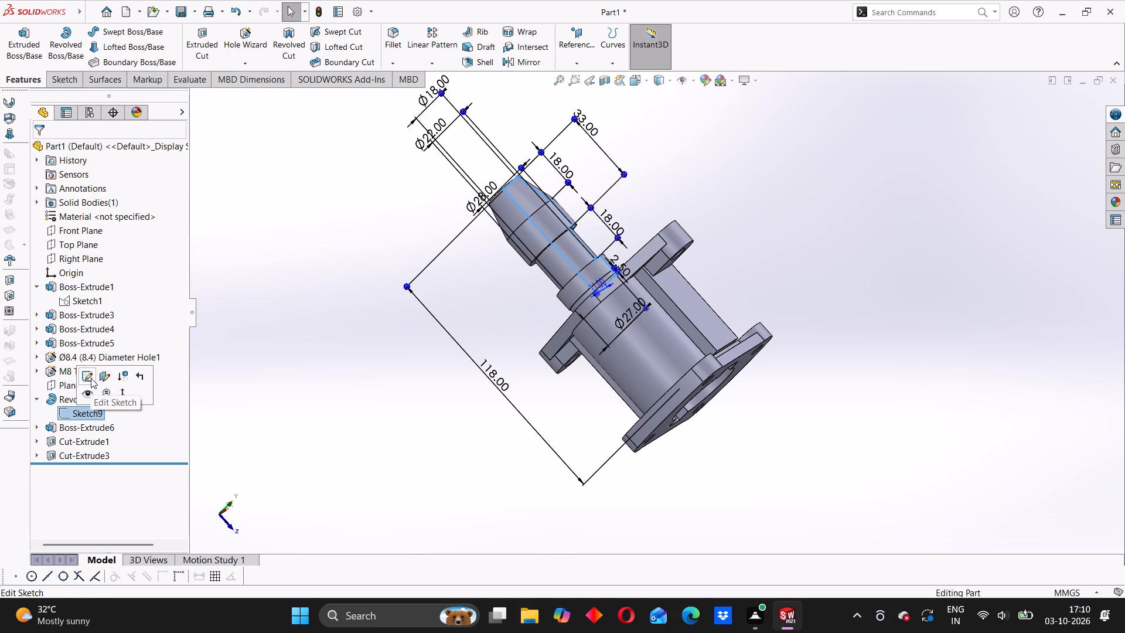
pyautogui.click(90, 396)
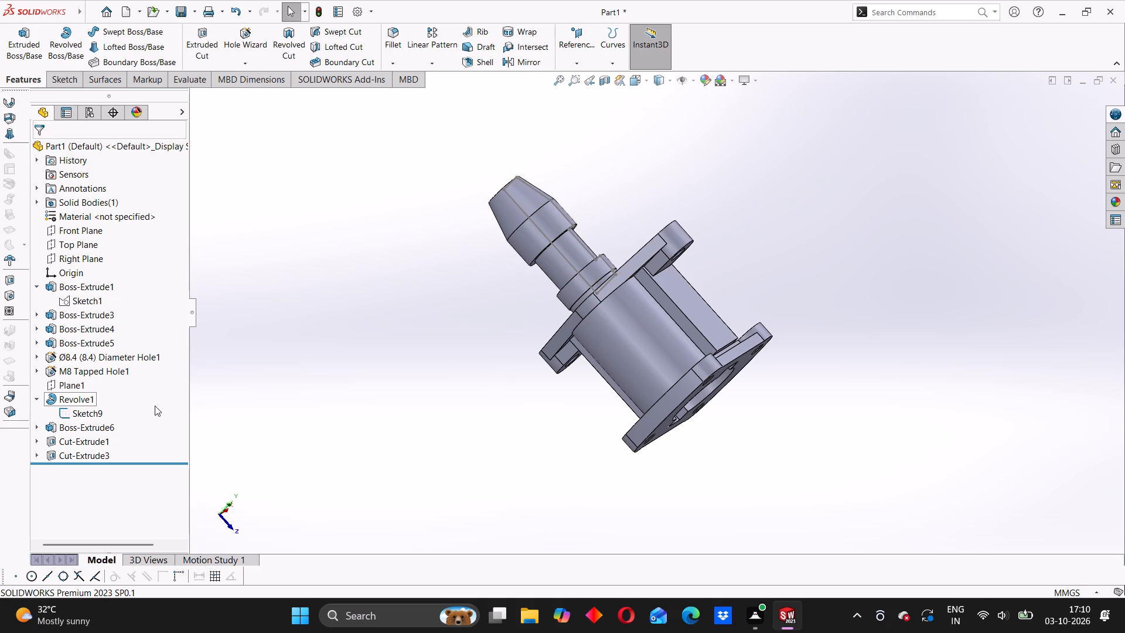
# Start a new sketch on the Top Plane.
pyautogui.moveTo(428, 300); pyautogui.dragTo(467, 341, button='middle')
pyautogui.scroll(-4, 570, 229)
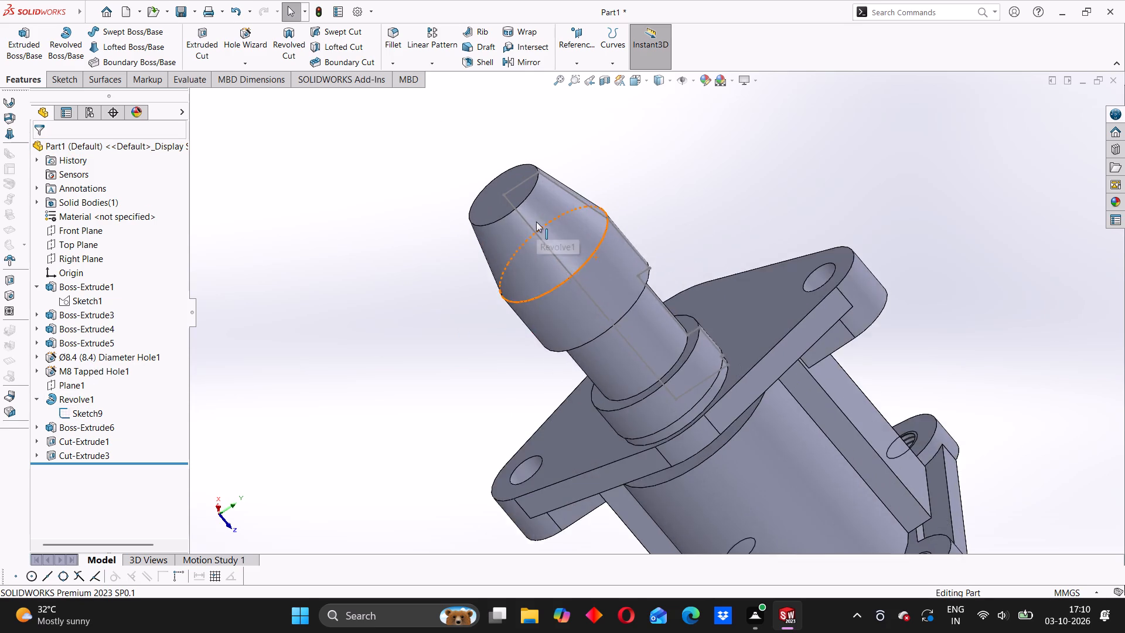
pyautogui.moveTo(536, 222); pyautogui.dragTo(574, 285, button='middle')
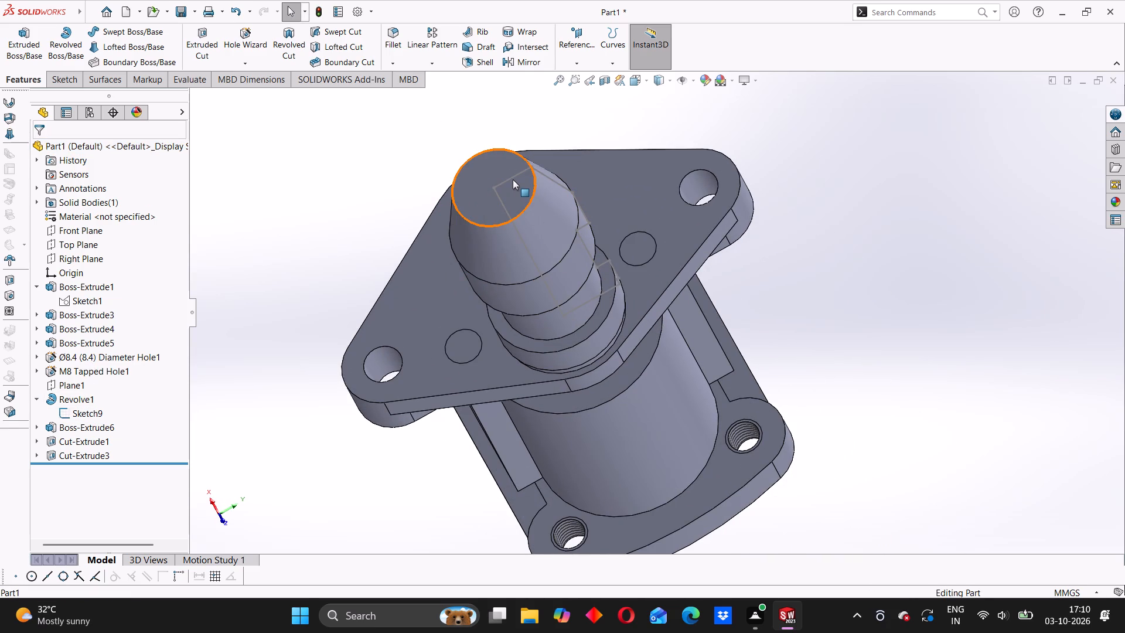
pyautogui.click(513, 176)
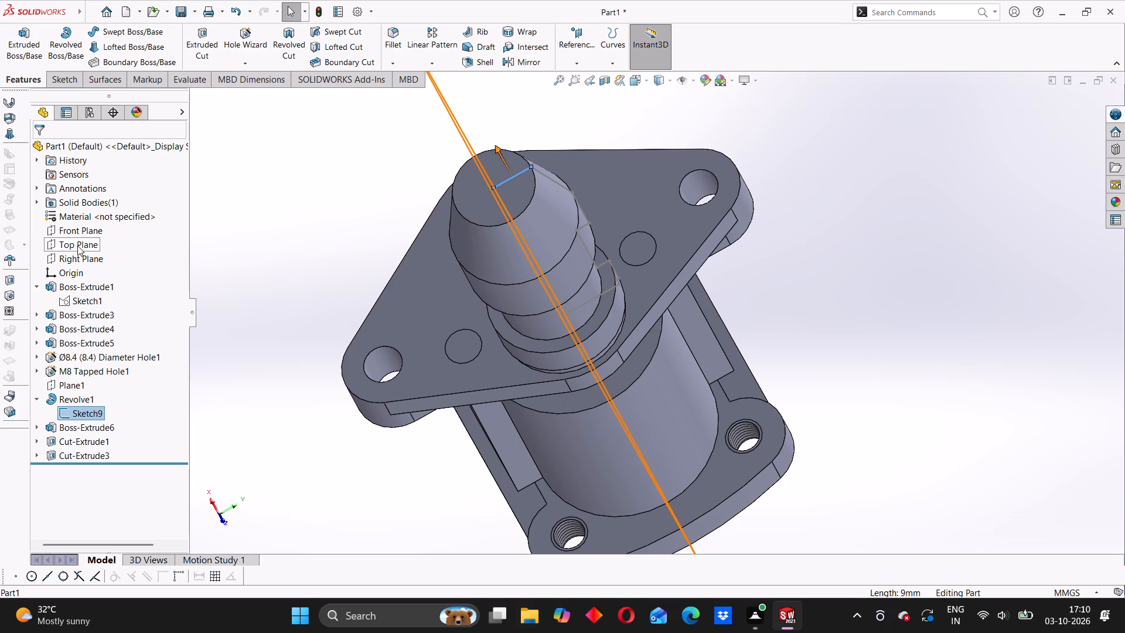
pyautogui.click(77, 246)
pyautogui.rightClick(76, 248)
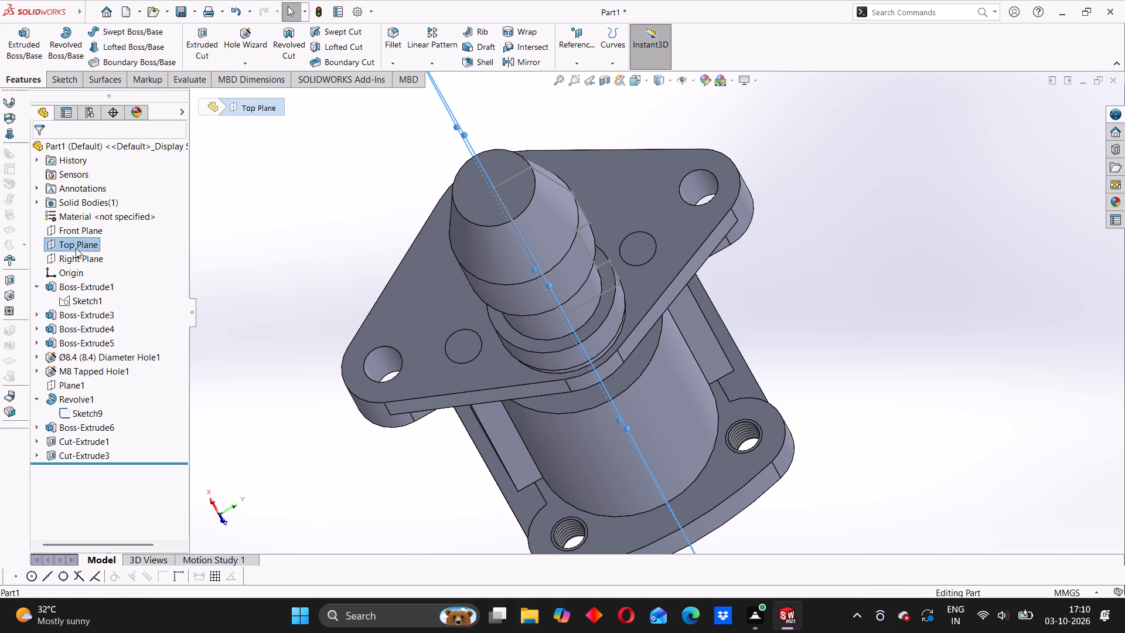
pyautogui.click(89, 237)
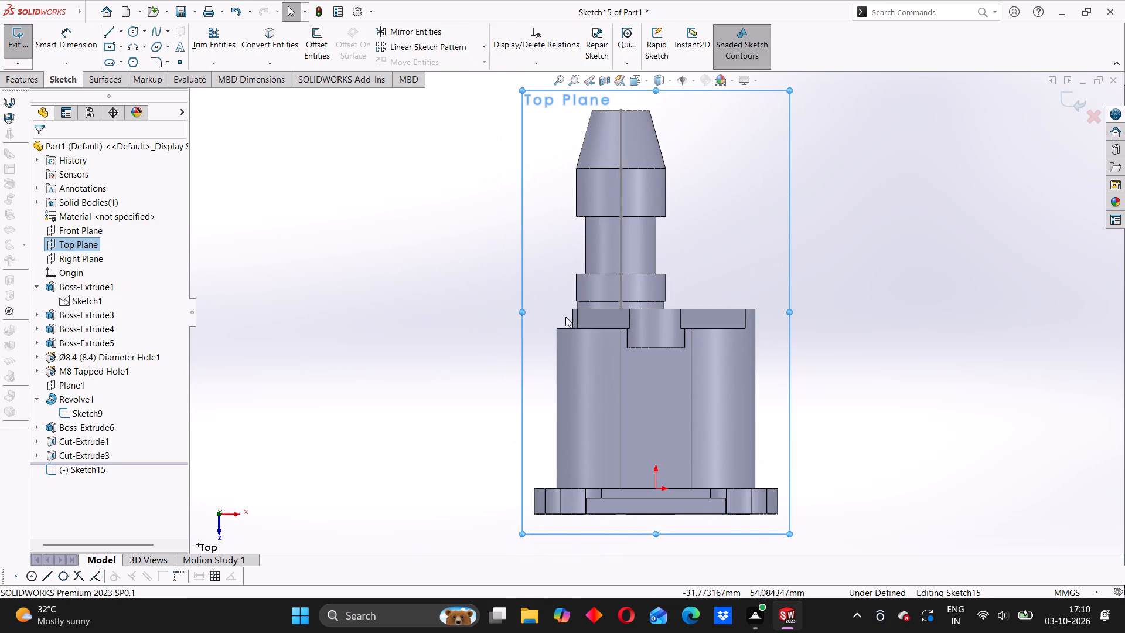
# Leave the Top Plane sketch without drawing anything in it.
pyautogui.click(66, 230)
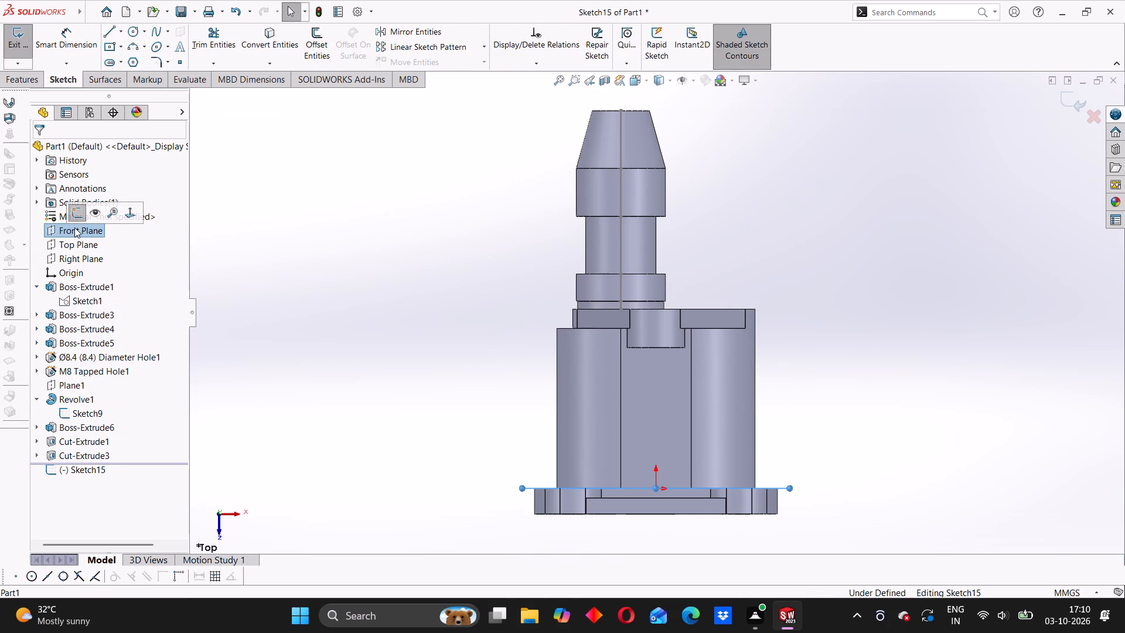
pyautogui.click(76, 246)
pyautogui.click(85, 232)
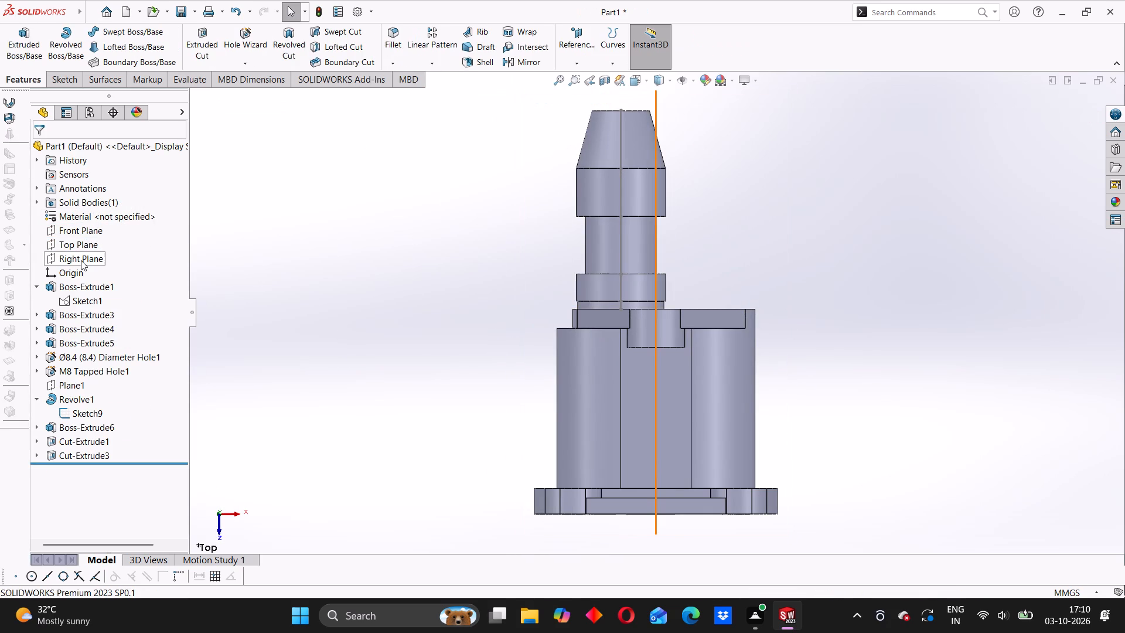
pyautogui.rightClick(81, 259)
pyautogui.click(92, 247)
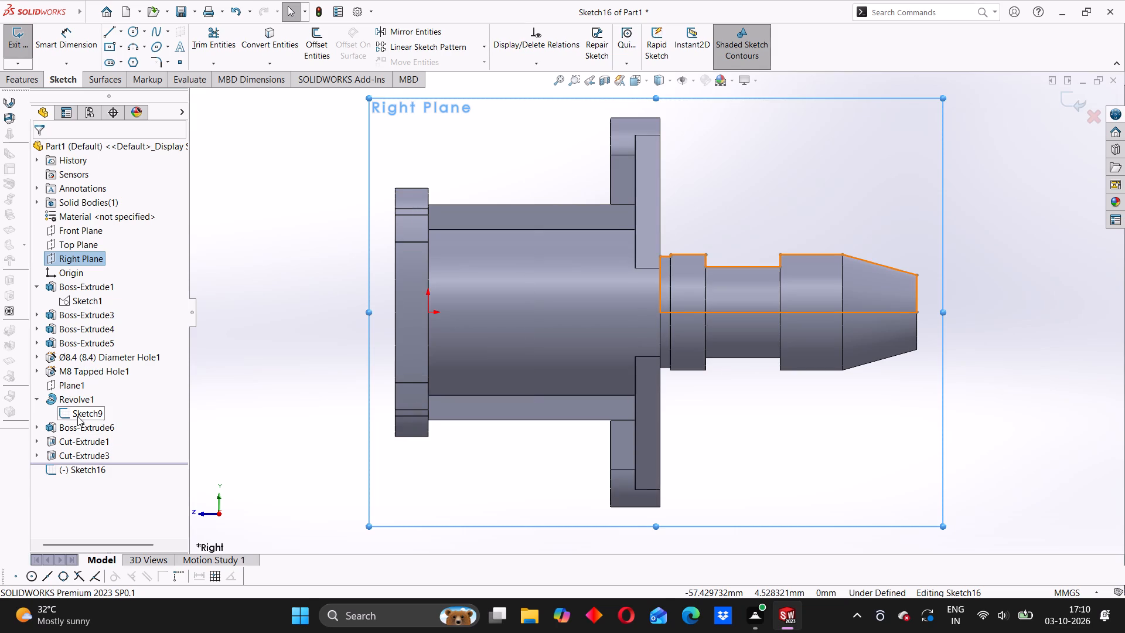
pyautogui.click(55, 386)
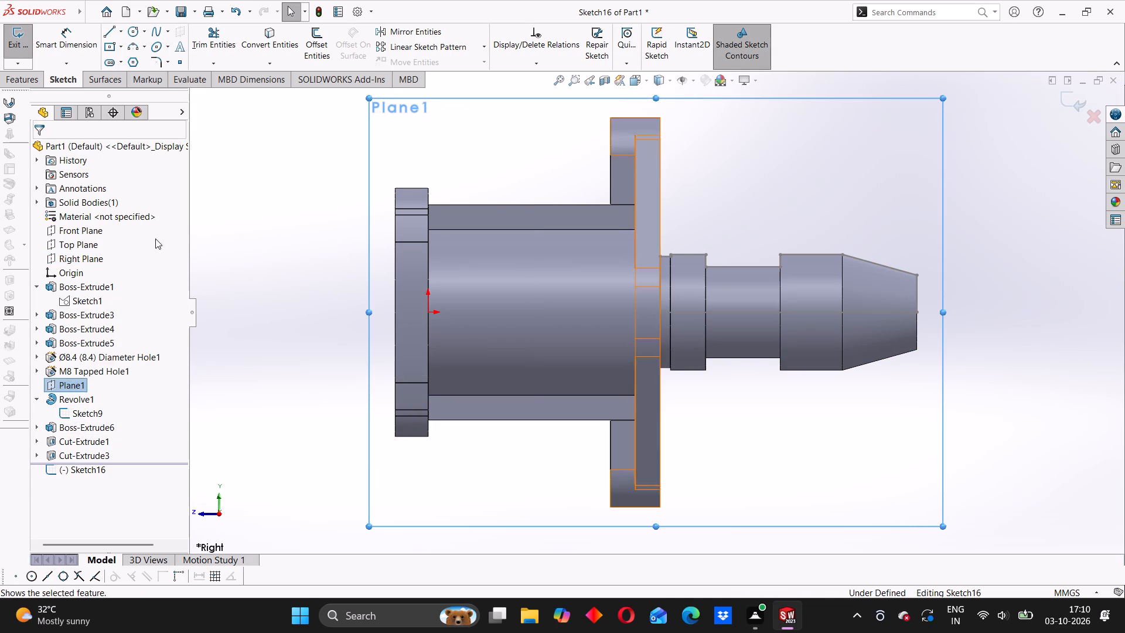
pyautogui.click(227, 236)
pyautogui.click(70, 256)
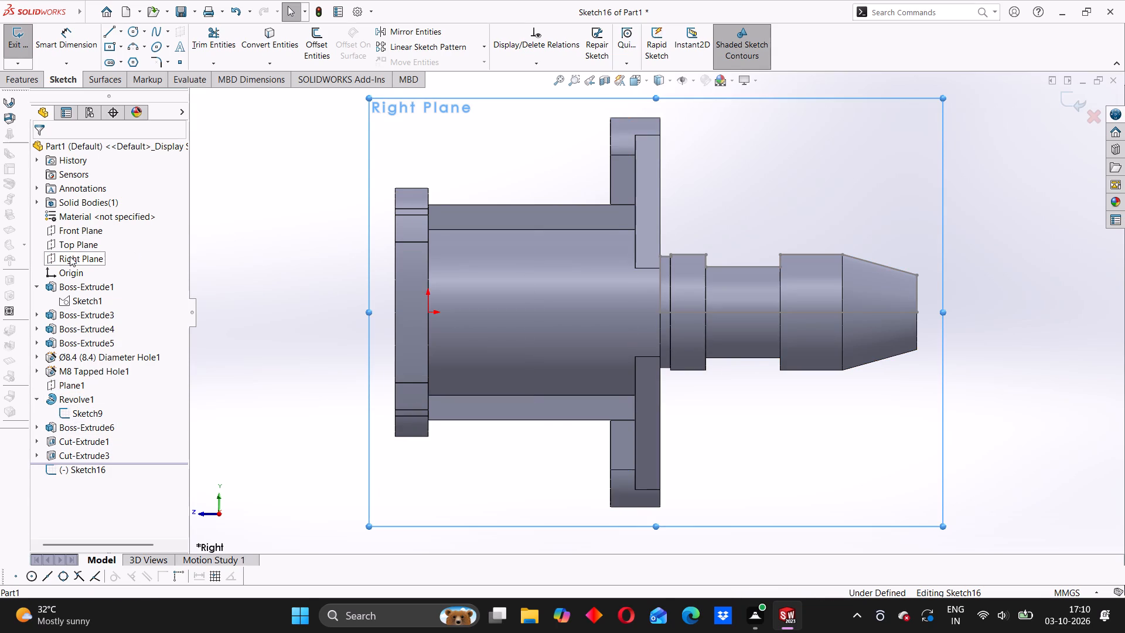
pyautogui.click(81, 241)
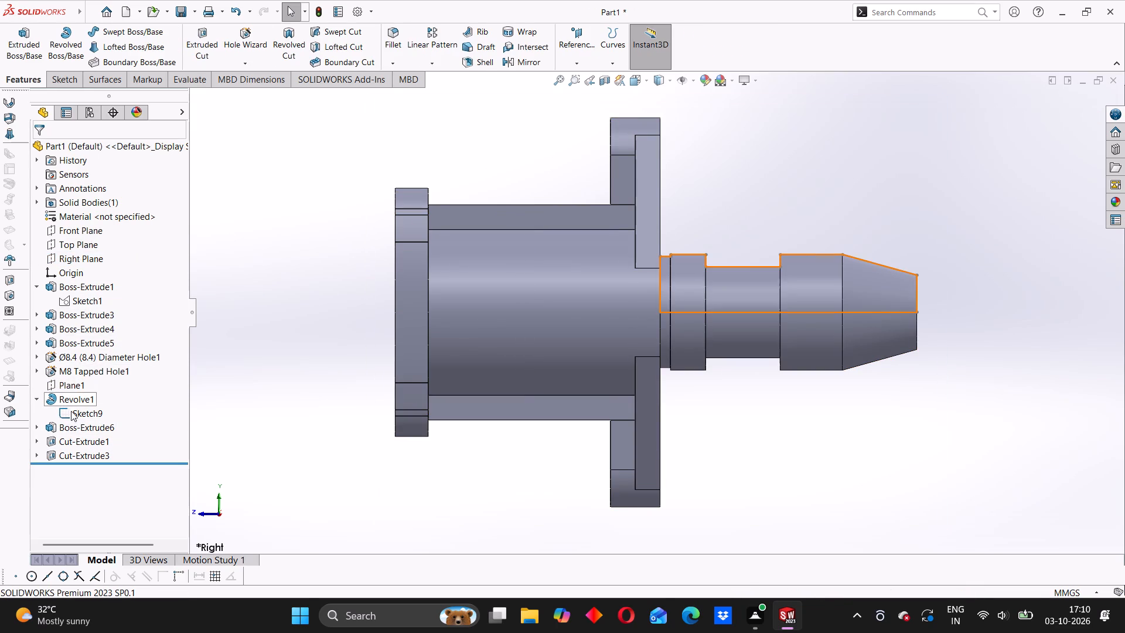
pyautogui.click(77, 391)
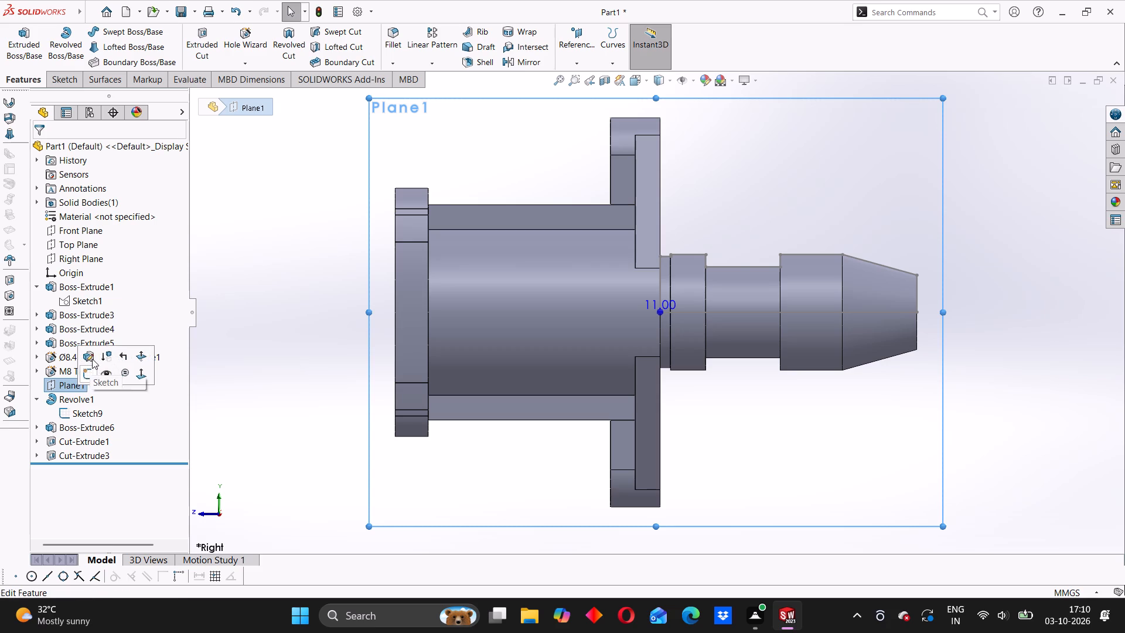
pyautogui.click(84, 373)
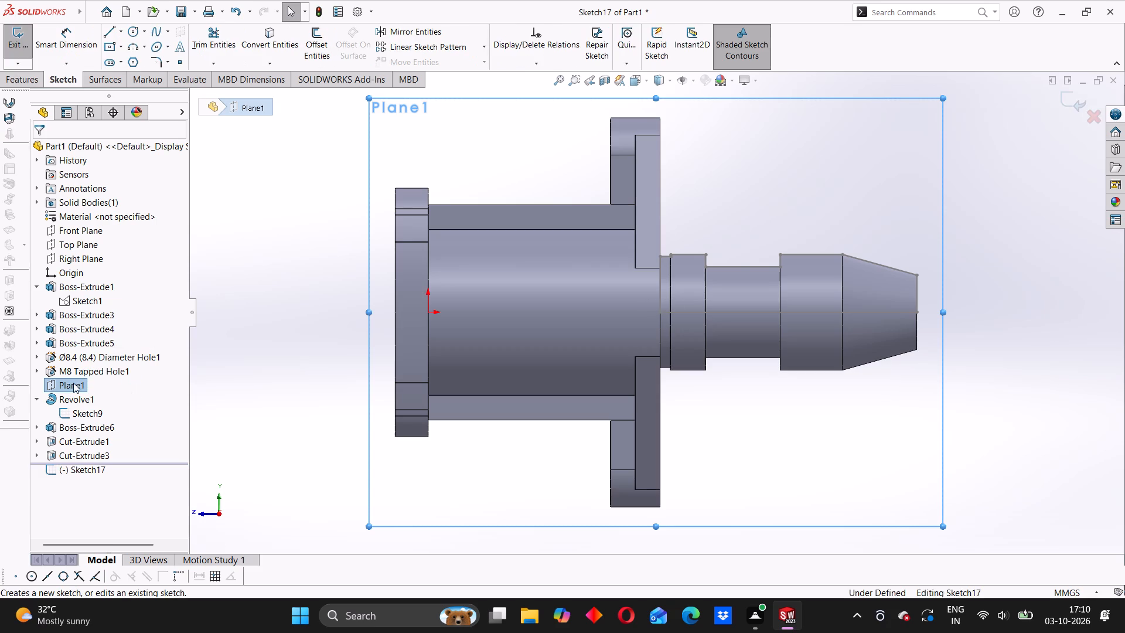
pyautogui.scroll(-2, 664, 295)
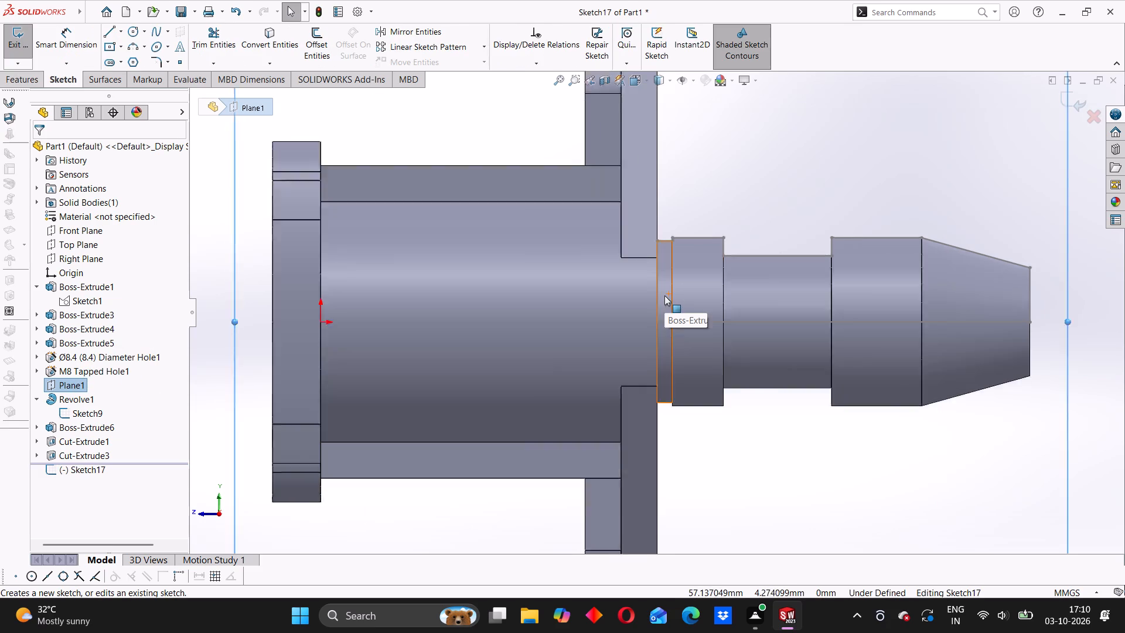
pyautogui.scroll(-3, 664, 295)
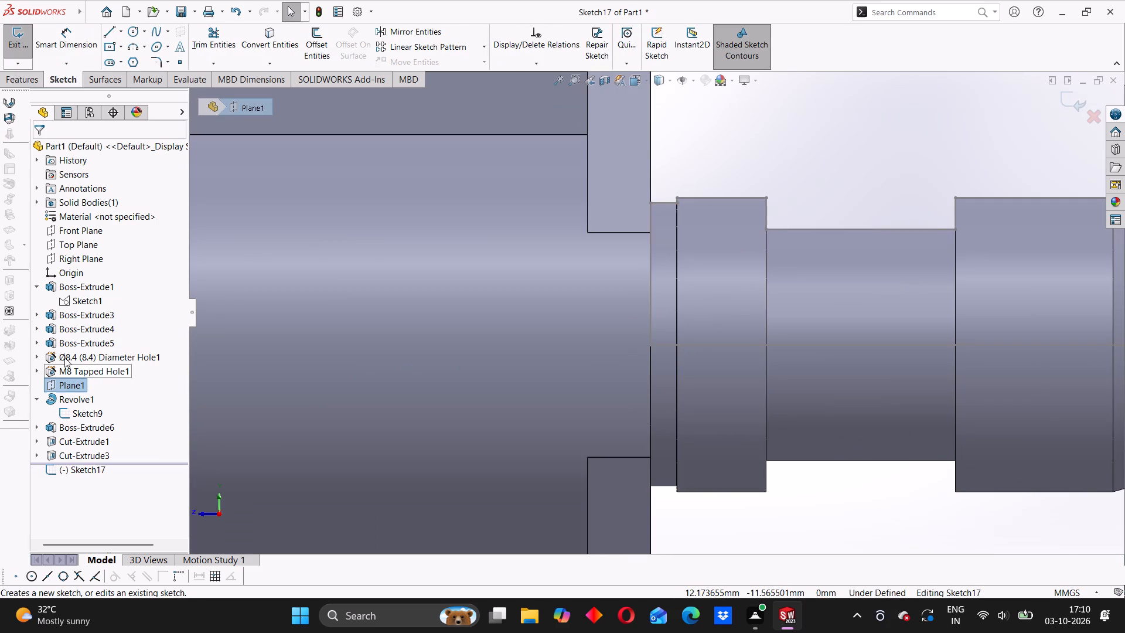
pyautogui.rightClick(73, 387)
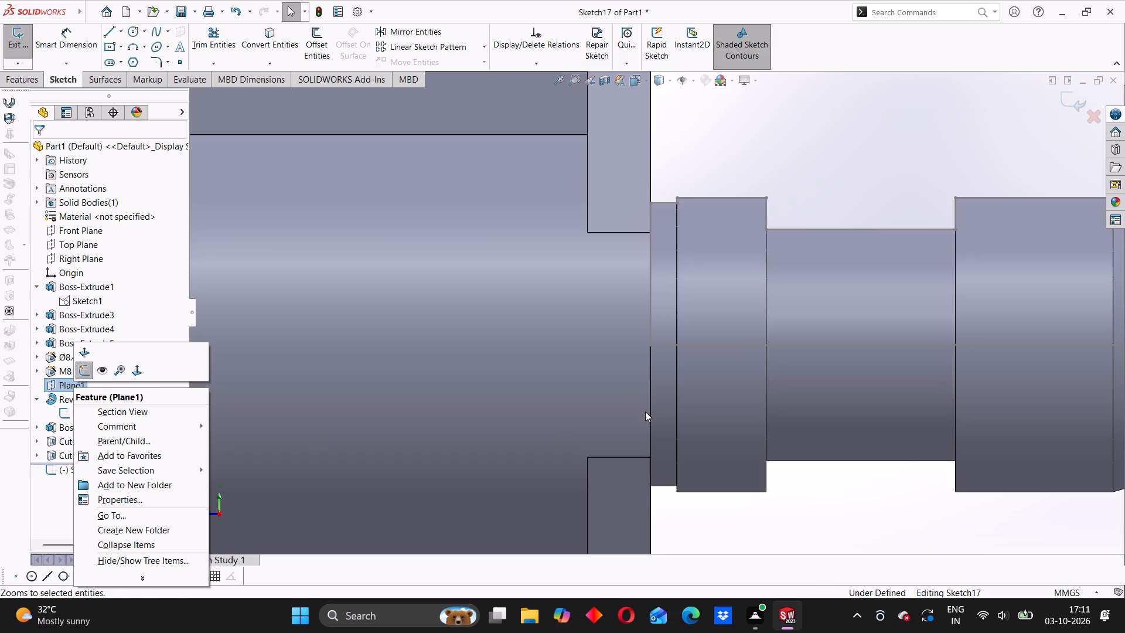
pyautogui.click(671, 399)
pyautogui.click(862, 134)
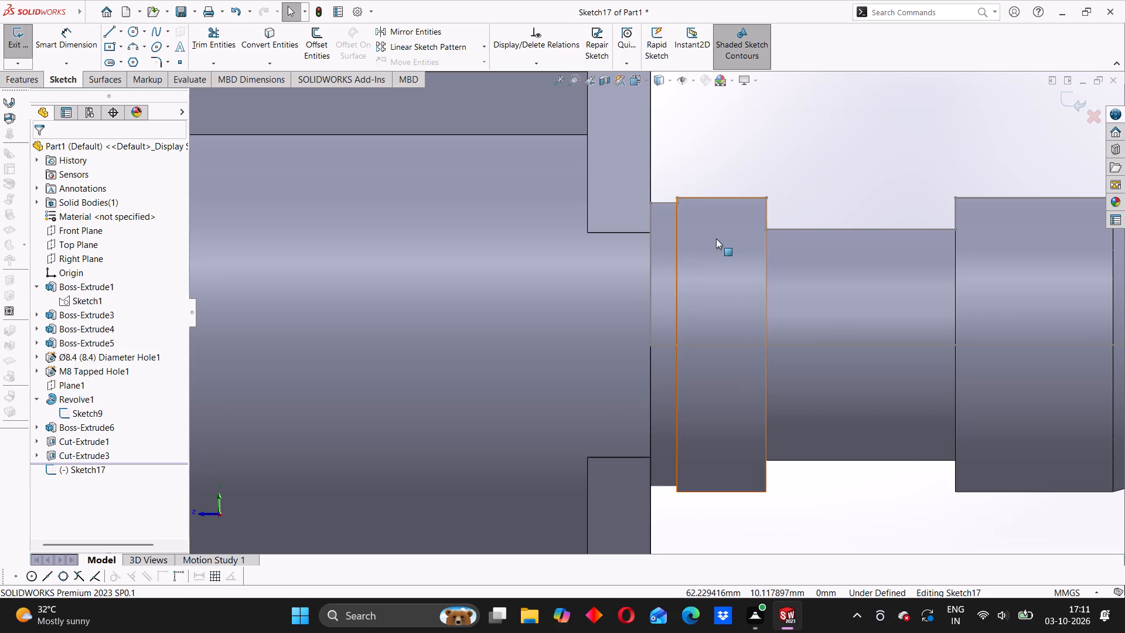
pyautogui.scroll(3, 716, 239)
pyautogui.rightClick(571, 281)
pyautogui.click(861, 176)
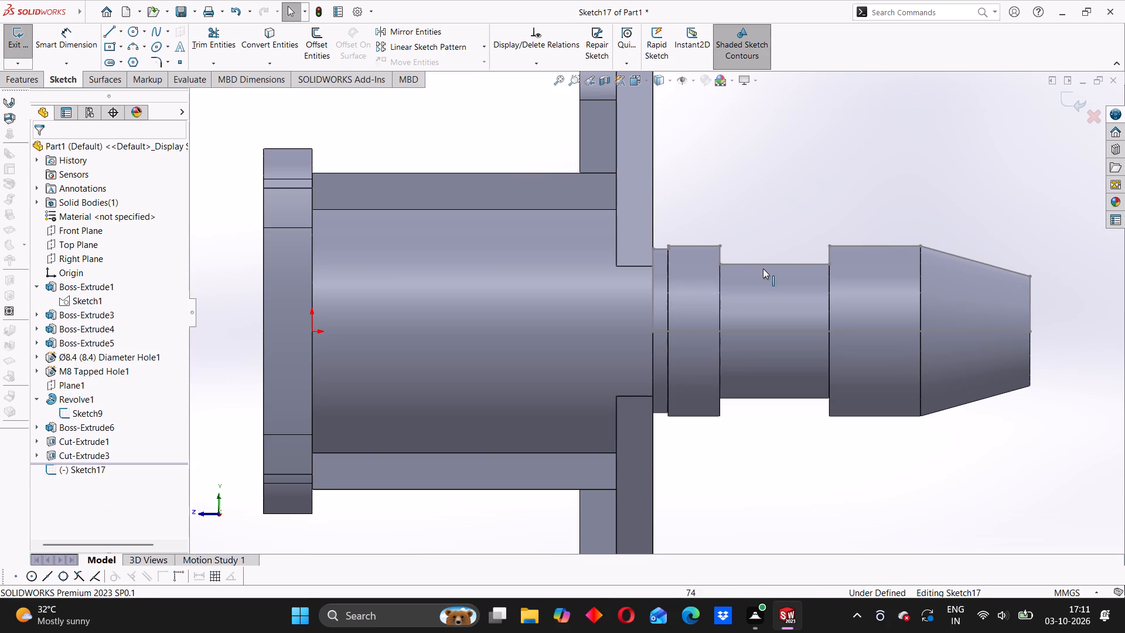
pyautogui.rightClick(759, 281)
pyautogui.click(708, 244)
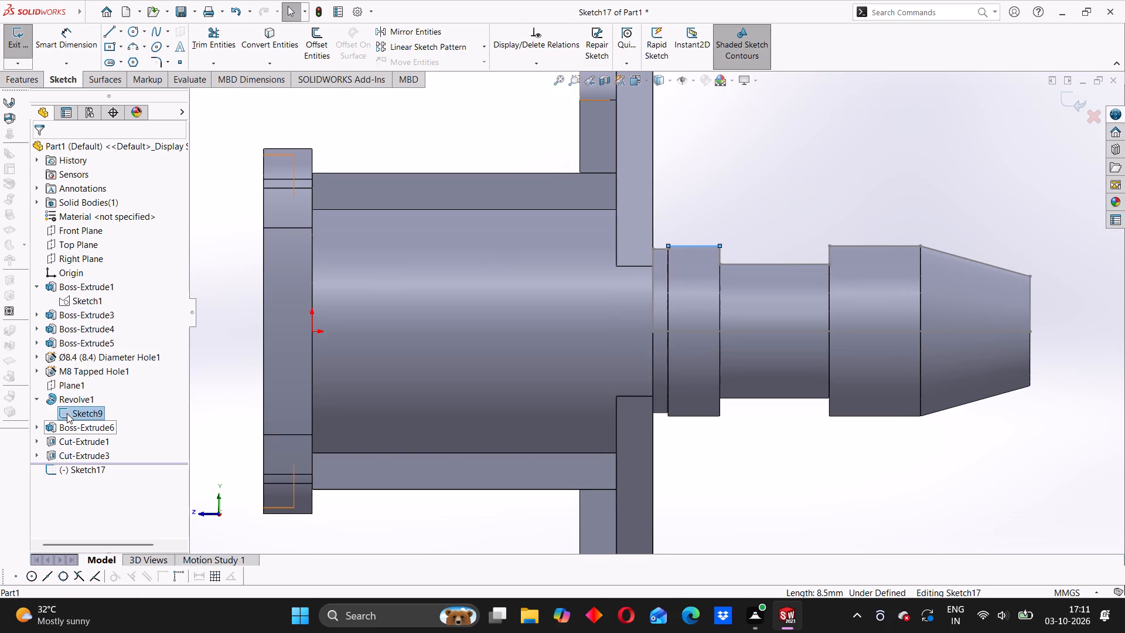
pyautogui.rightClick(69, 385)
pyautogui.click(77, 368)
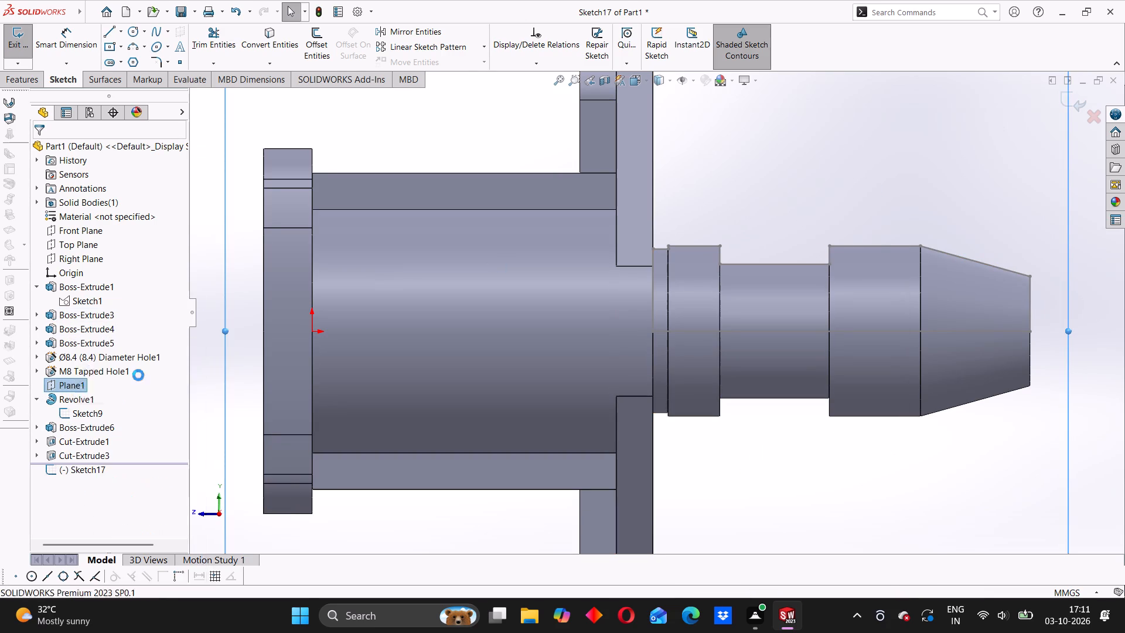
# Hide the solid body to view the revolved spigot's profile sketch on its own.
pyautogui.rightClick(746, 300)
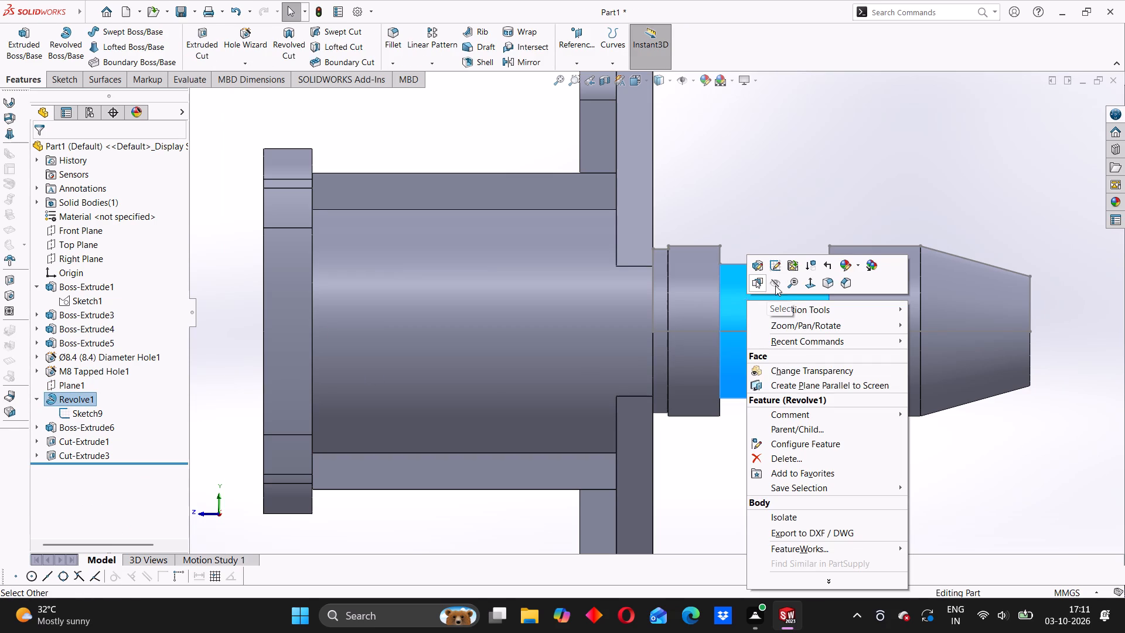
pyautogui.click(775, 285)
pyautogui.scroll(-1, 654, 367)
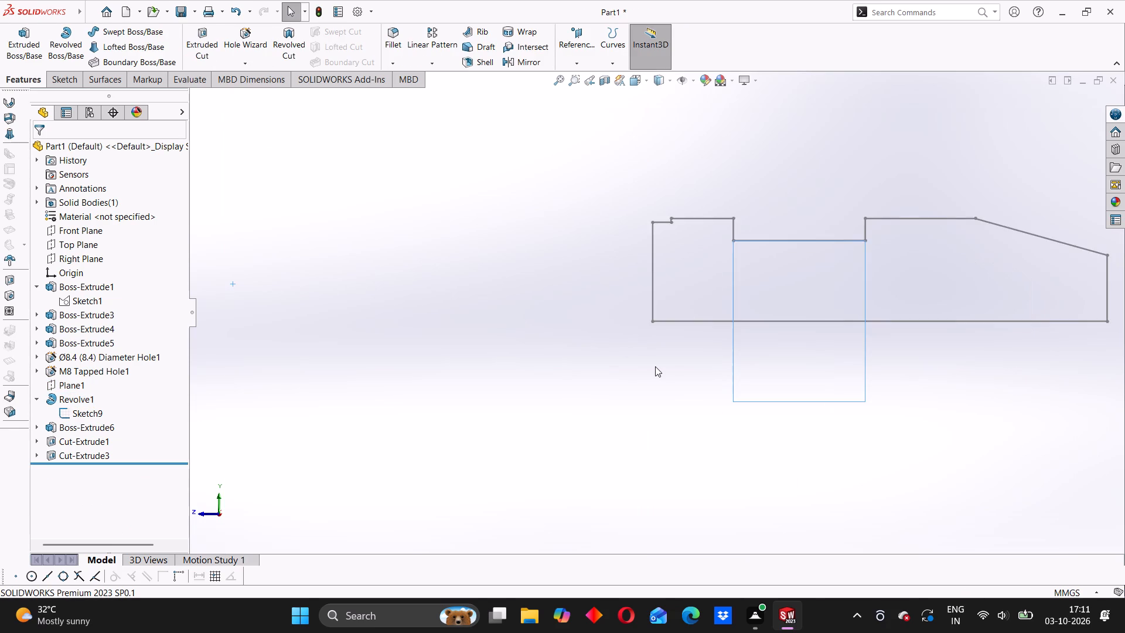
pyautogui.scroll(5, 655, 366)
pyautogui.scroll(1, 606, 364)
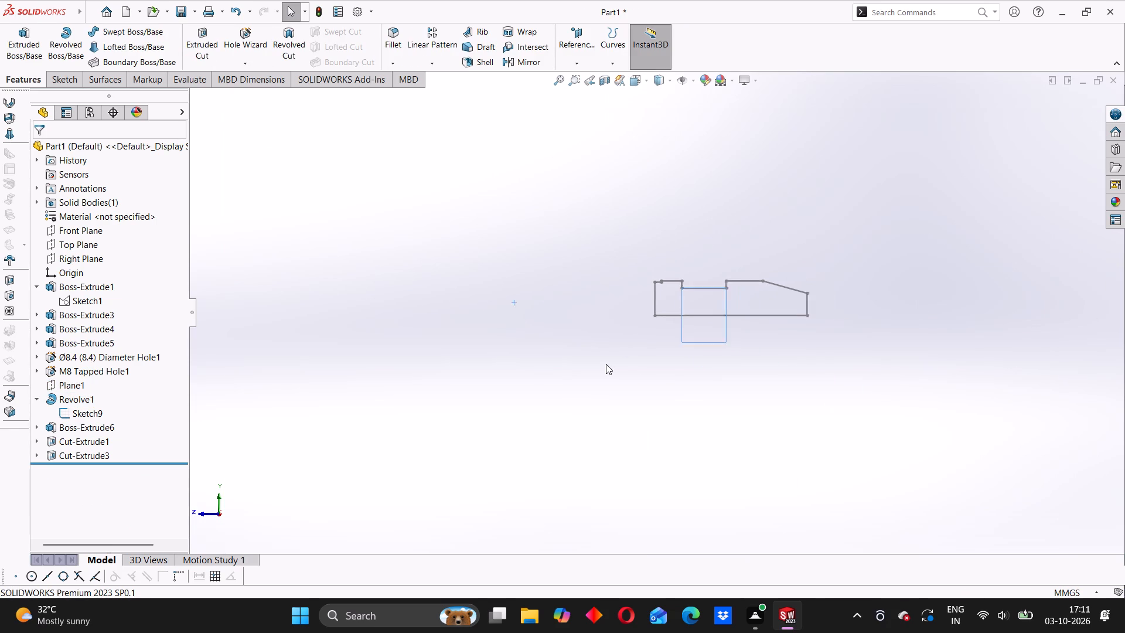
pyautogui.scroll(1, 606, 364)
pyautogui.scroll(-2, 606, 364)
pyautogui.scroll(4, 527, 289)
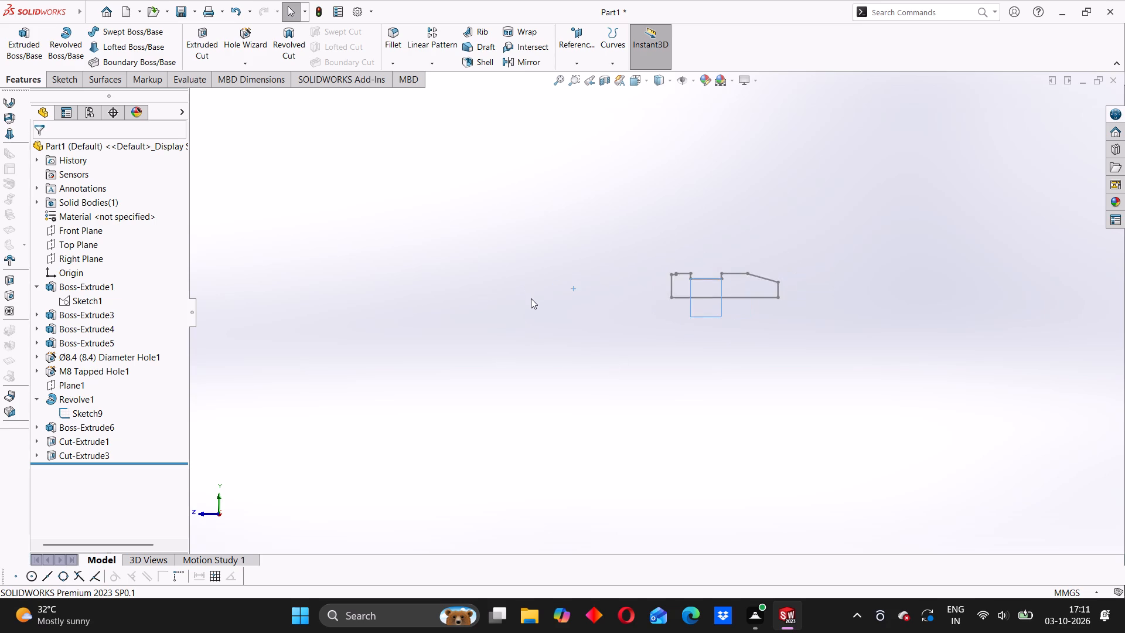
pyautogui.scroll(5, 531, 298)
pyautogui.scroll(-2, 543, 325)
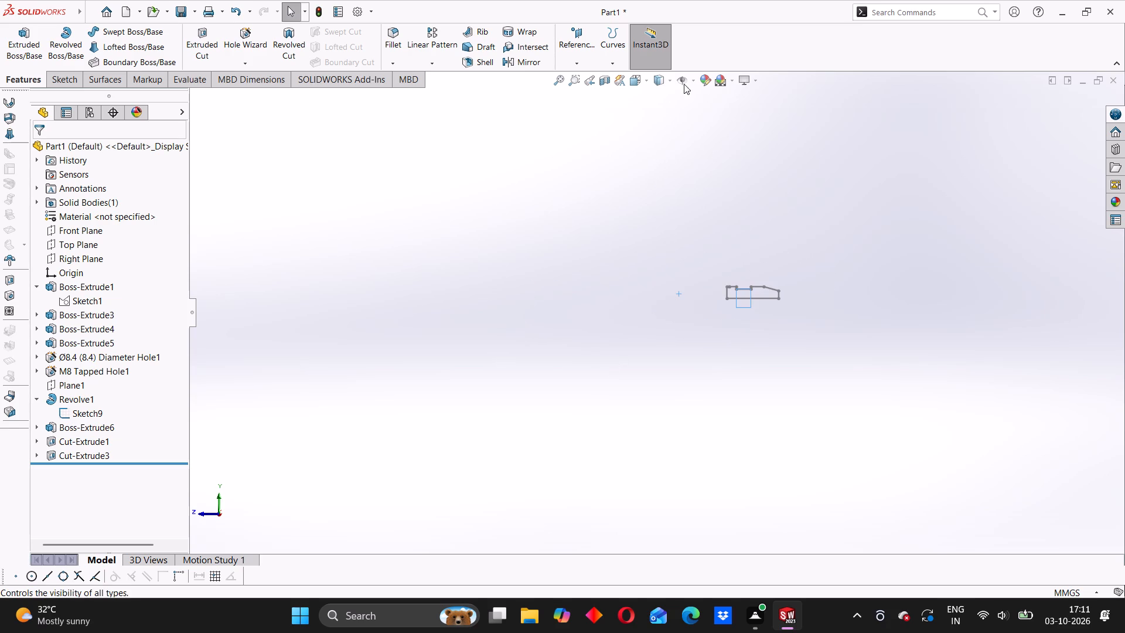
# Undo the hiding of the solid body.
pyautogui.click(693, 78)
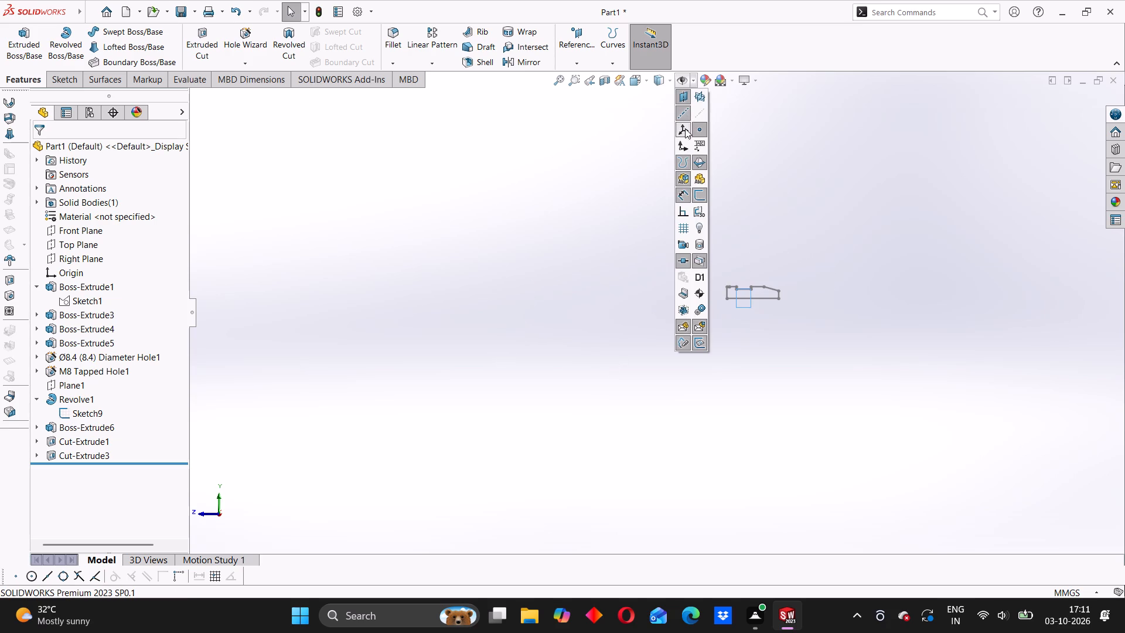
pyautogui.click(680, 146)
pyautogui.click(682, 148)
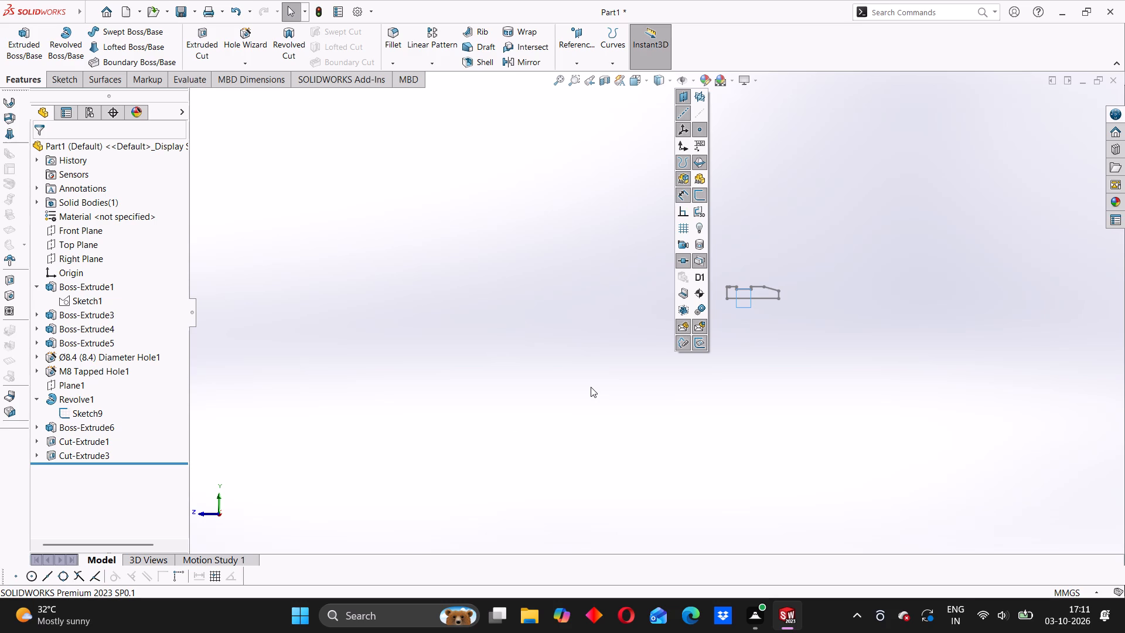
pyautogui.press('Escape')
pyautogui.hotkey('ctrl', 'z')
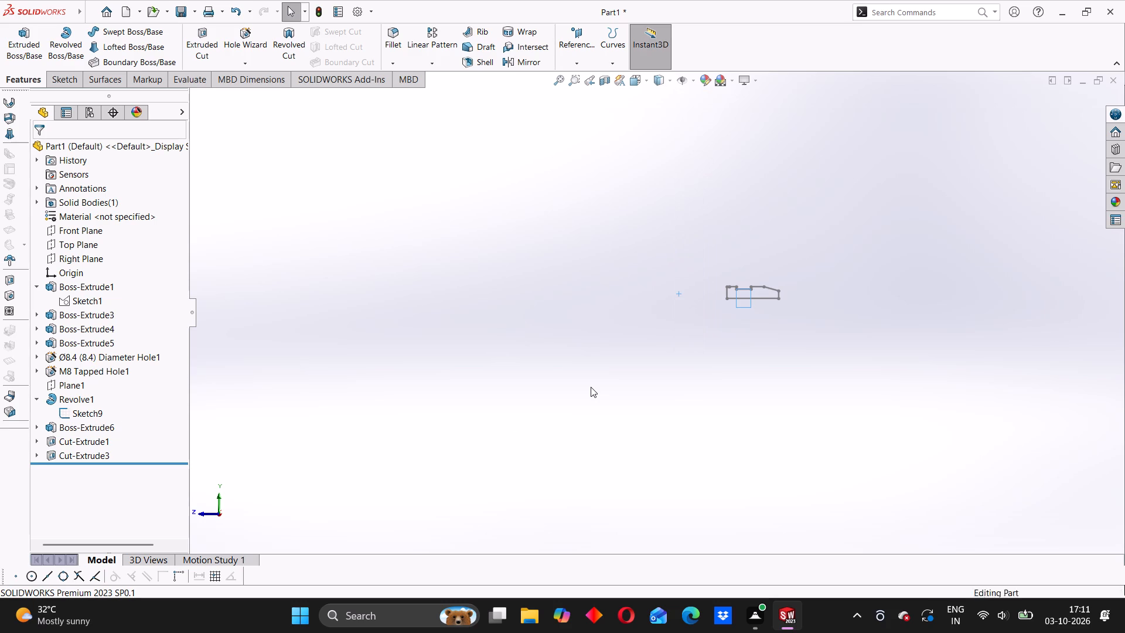
# Open the revolved spigot's profile sketch, Sketch9, for editing and try Convert Entities in it.
pyautogui.scroll(-6, 780, 312)
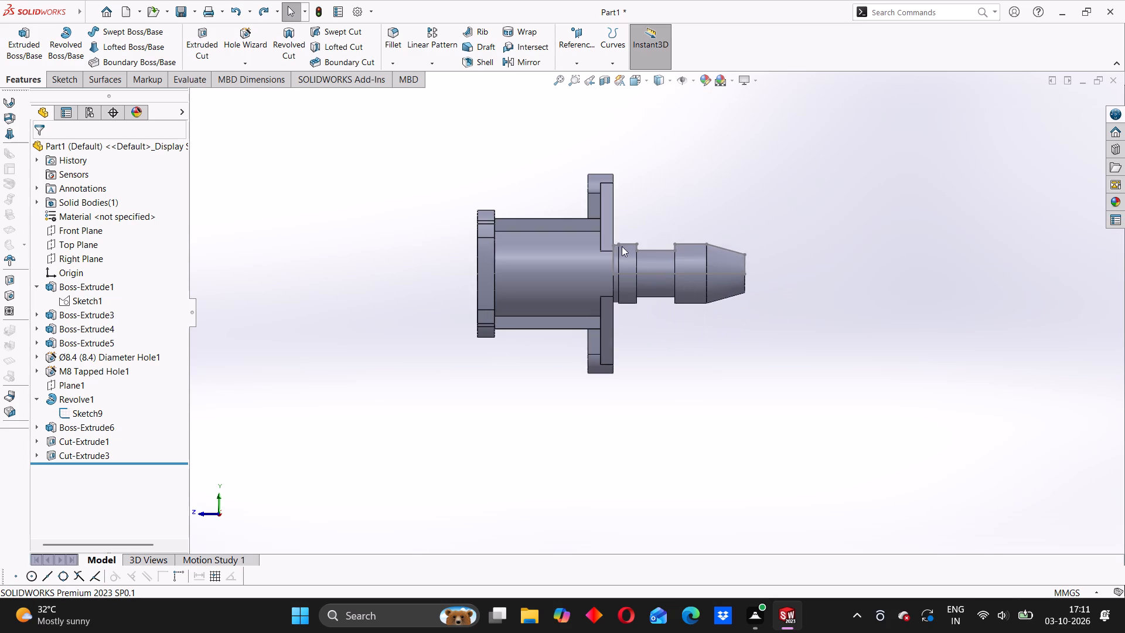
pyautogui.scroll(-6, 621, 246)
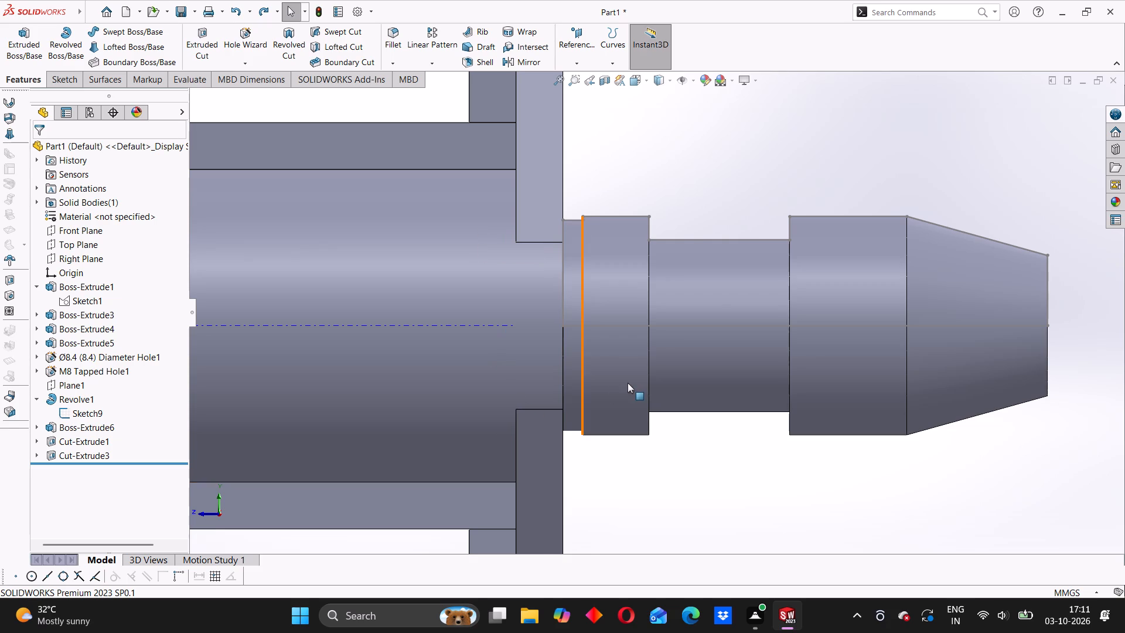
pyautogui.scroll(2, 648, 399)
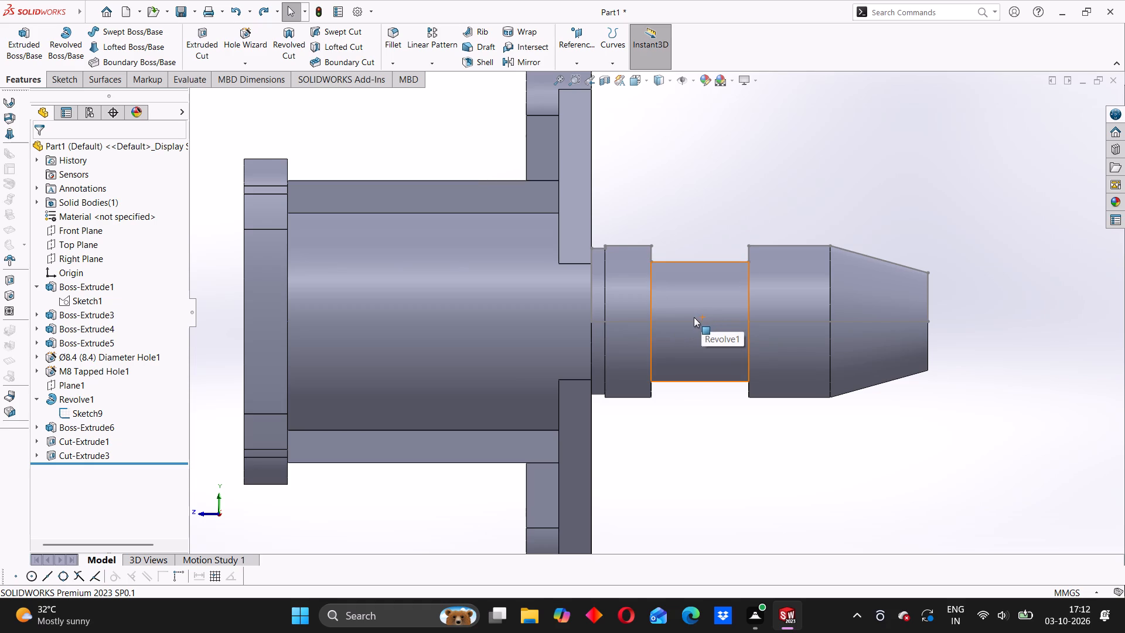
pyautogui.scroll(2, 690, 343)
pyautogui.scroll(-1, 687, 325)
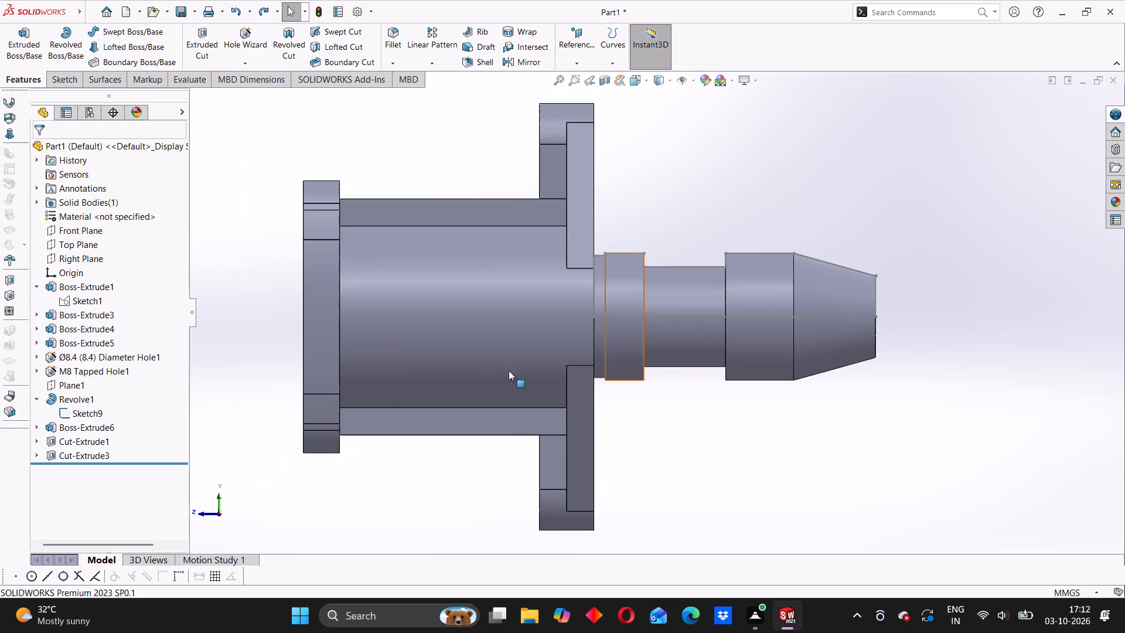
pyautogui.click(63, 411)
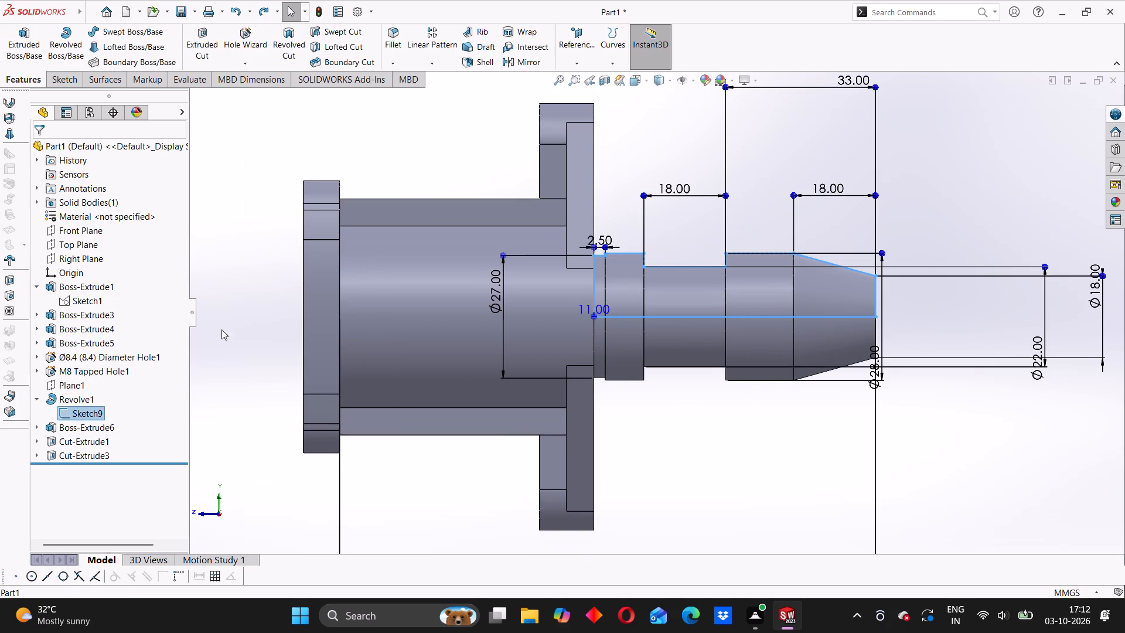
pyautogui.click(73, 87)
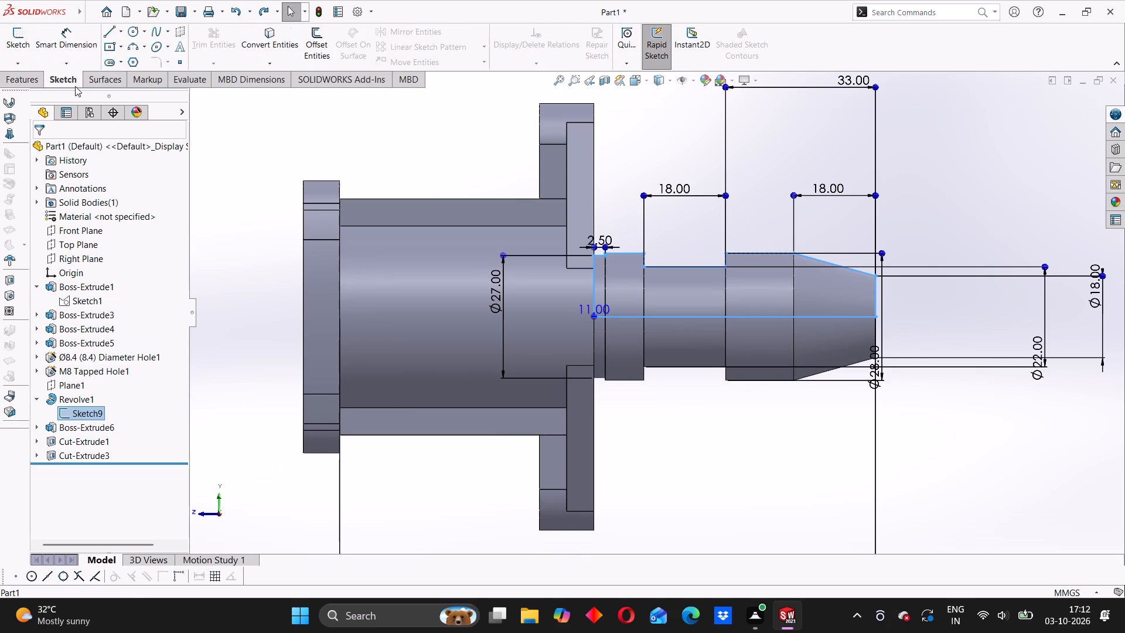
pyautogui.click(252, 45)
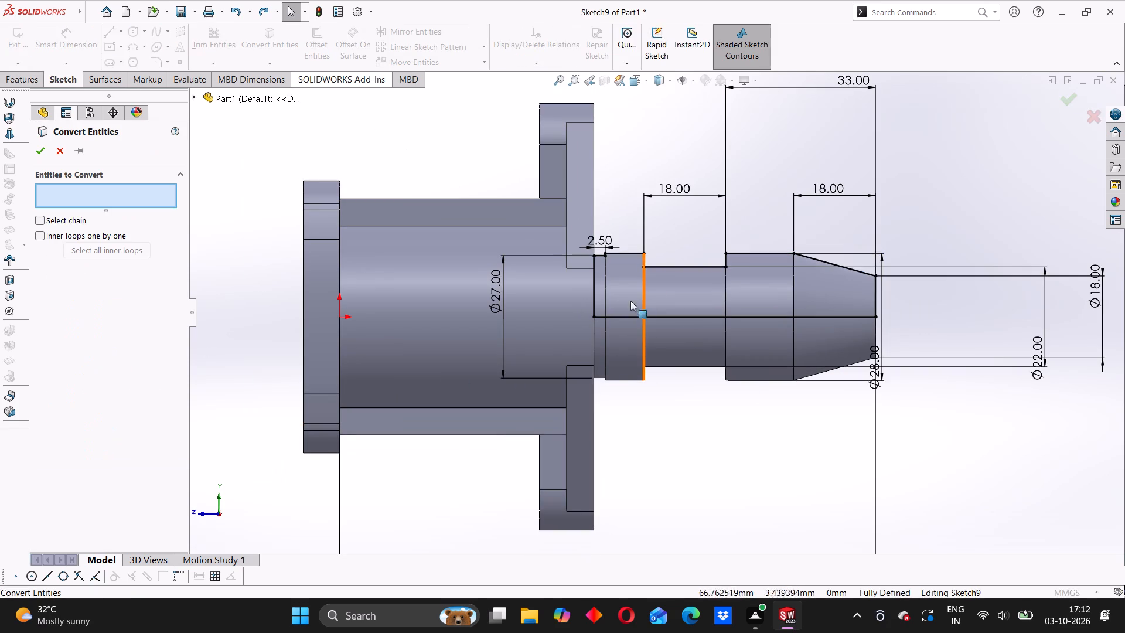
pyautogui.click(640, 176)
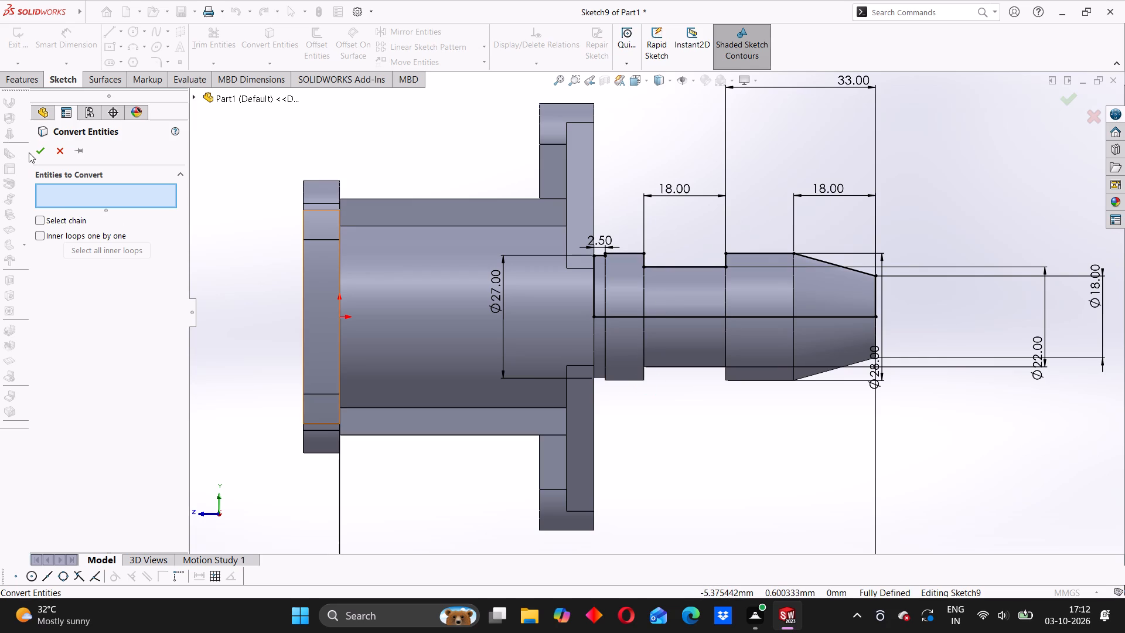
pyautogui.doubleClick(29, 152)
pyautogui.click(37, 149)
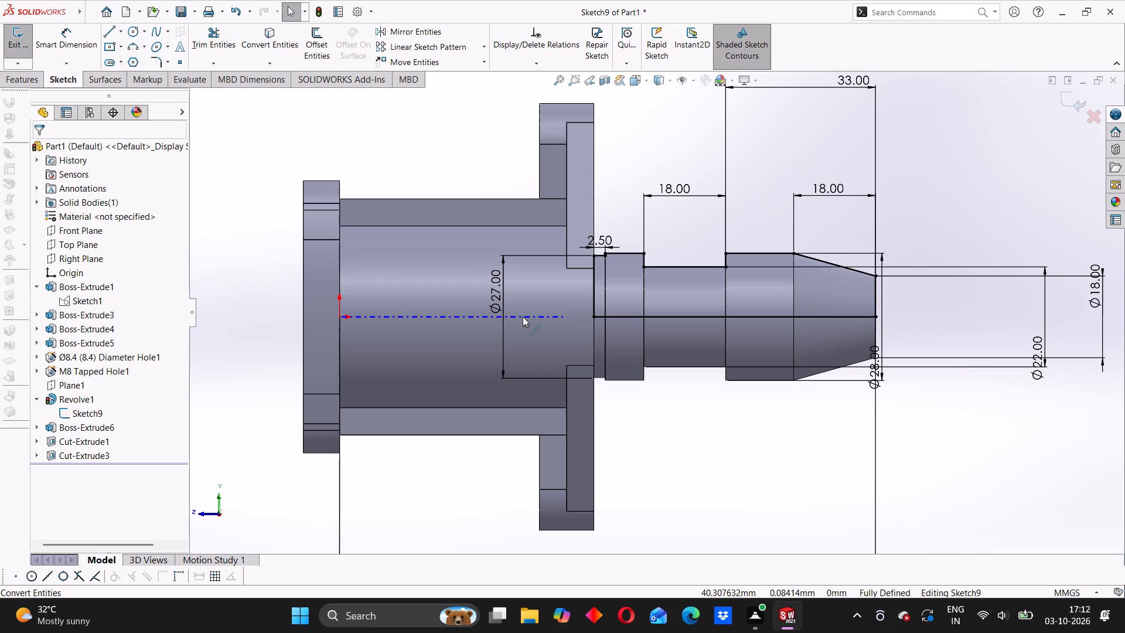
# Undo the most recent changes inside Sketch9.
pyautogui.hotkey('ctrl', 'z')
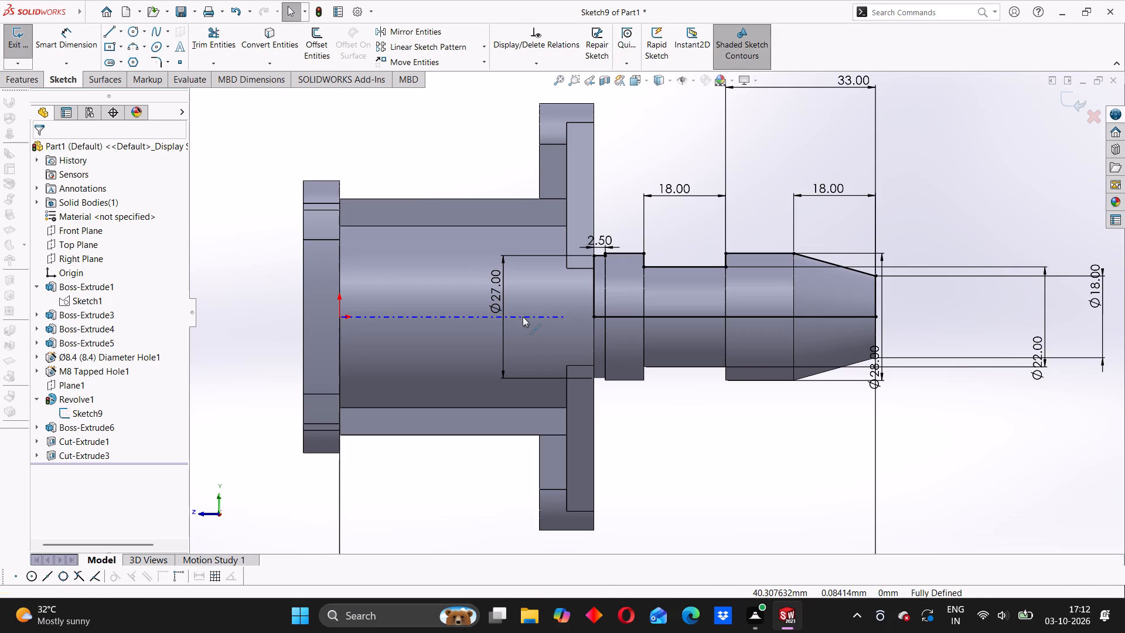
pyautogui.hotkey('ctrl', 'z')
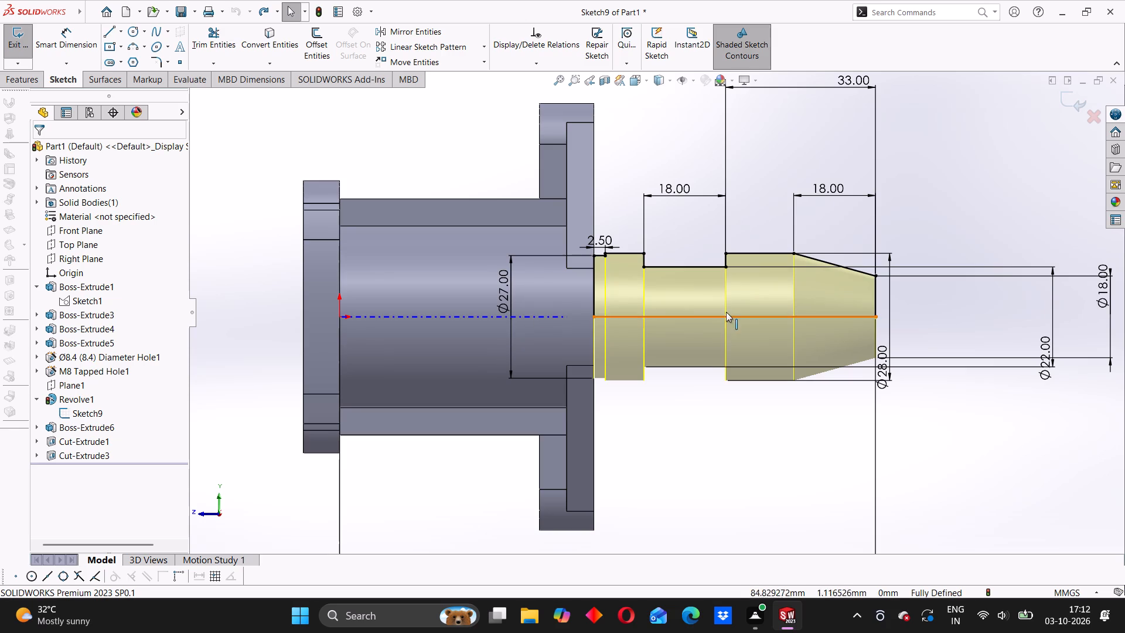
pyautogui.click(939, 197)
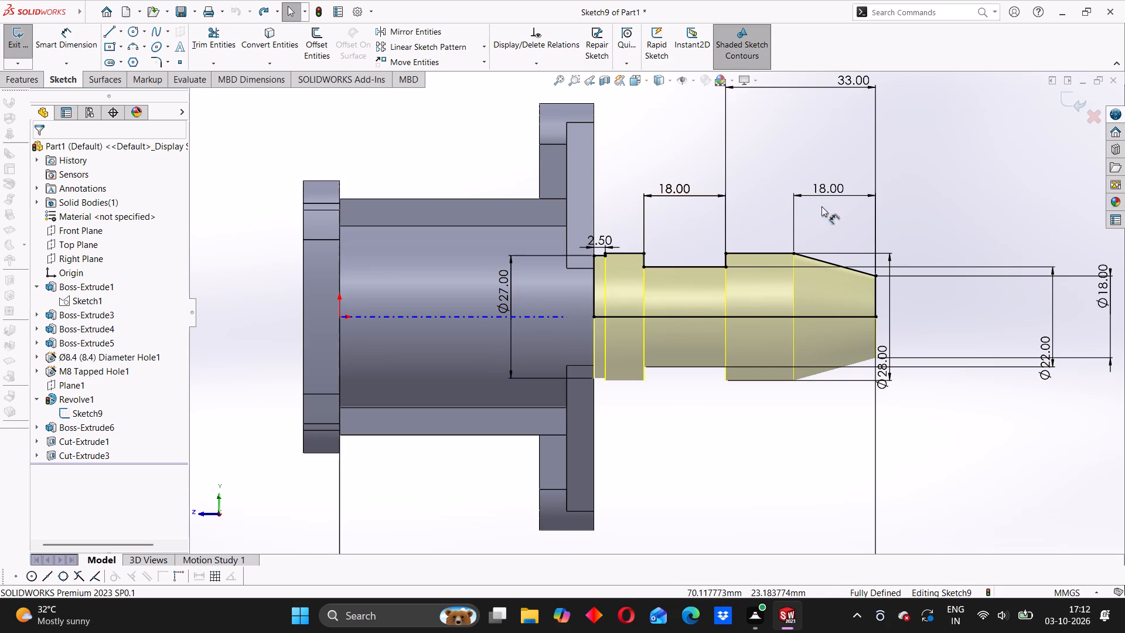
# Exit the revolved spigot's profile sketch, Sketch9, and return to the part.
pyautogui.scroll(1, 632, 222)
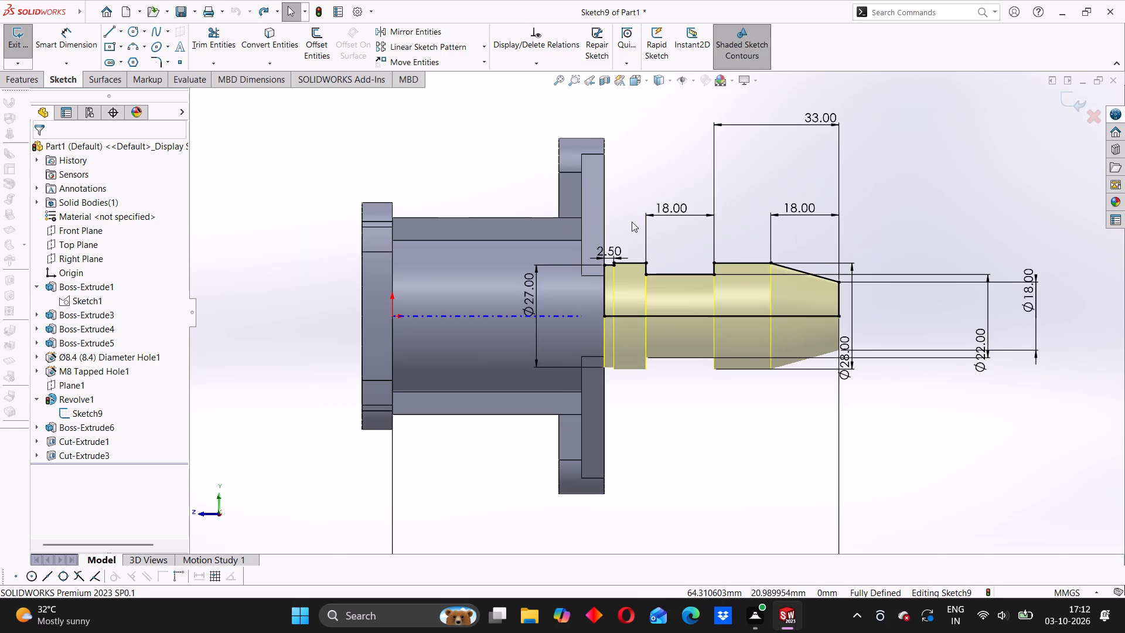
pyautogui.scroll(3, 632, 222)
pyautogui.press('Escape')
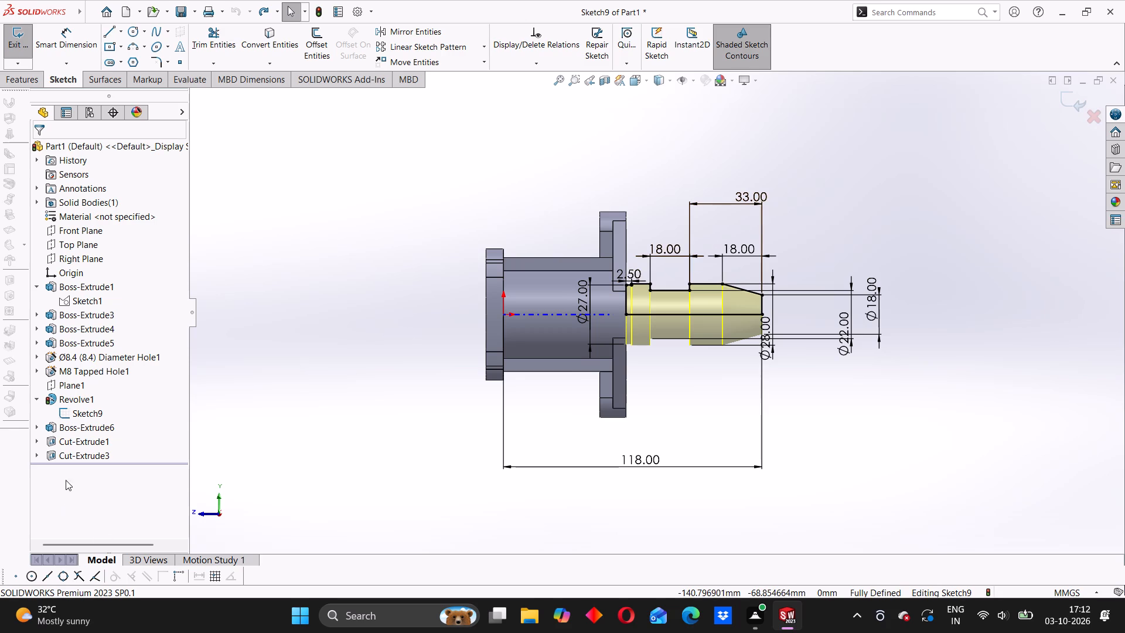
pyautogui.click(1068, 99)
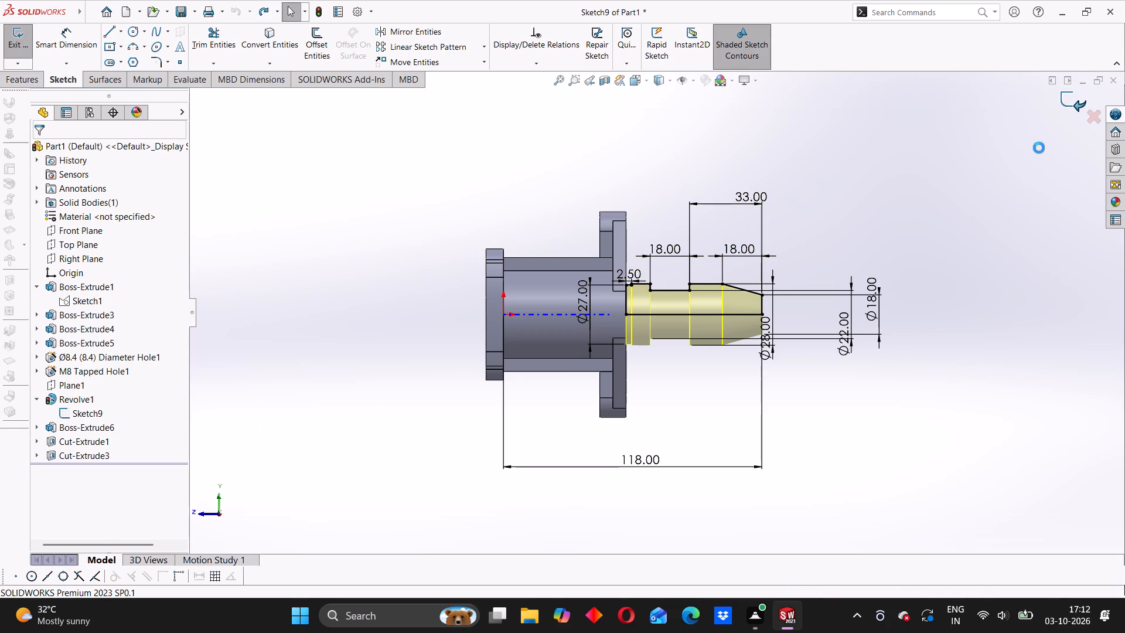
# Hide Sketch9, the profile sketch displayed over the revolved spigot.
pyautogui.scroll(-3, 641, 300)
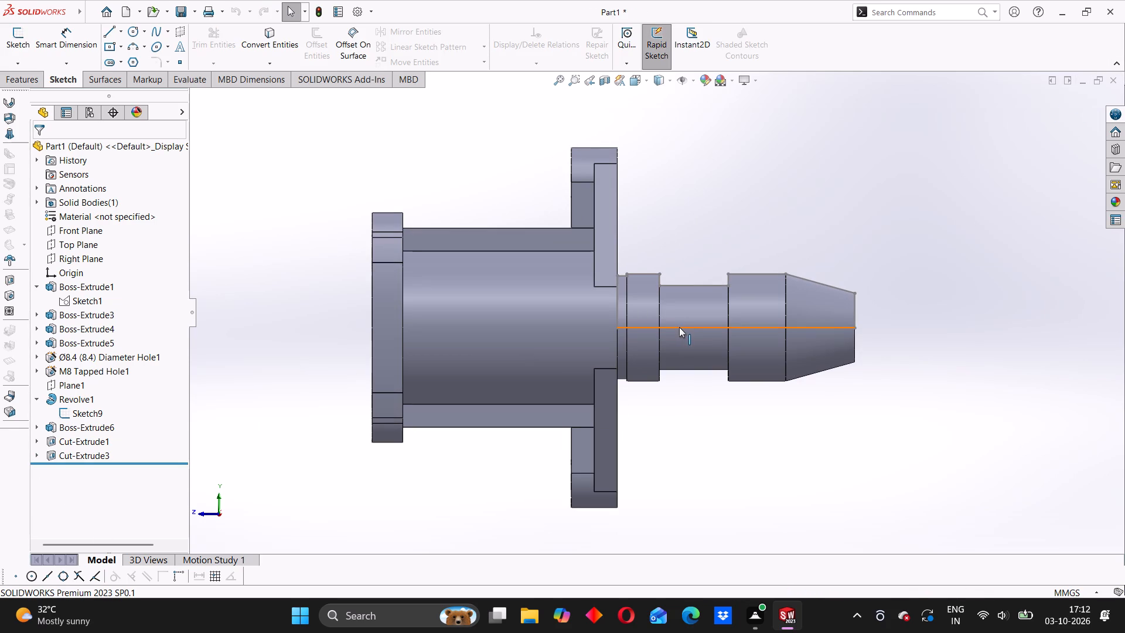
pyautogui.click(679, 327)
pyautogui.click(674, 220)
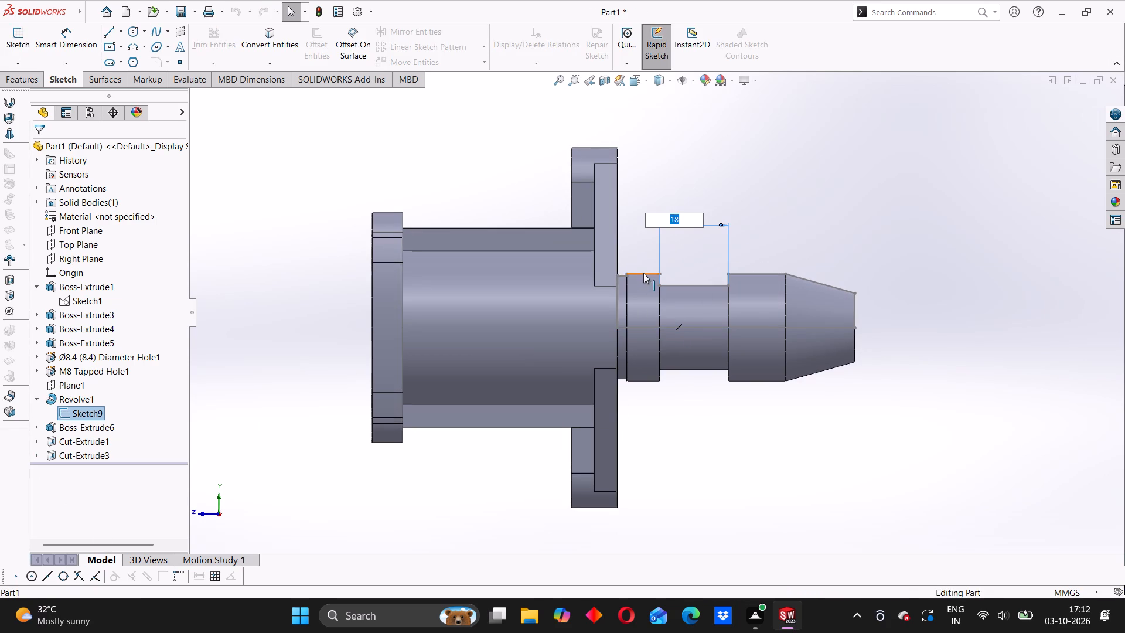
pyautogui.click(643, 273)
pyautogui.press('Escape')
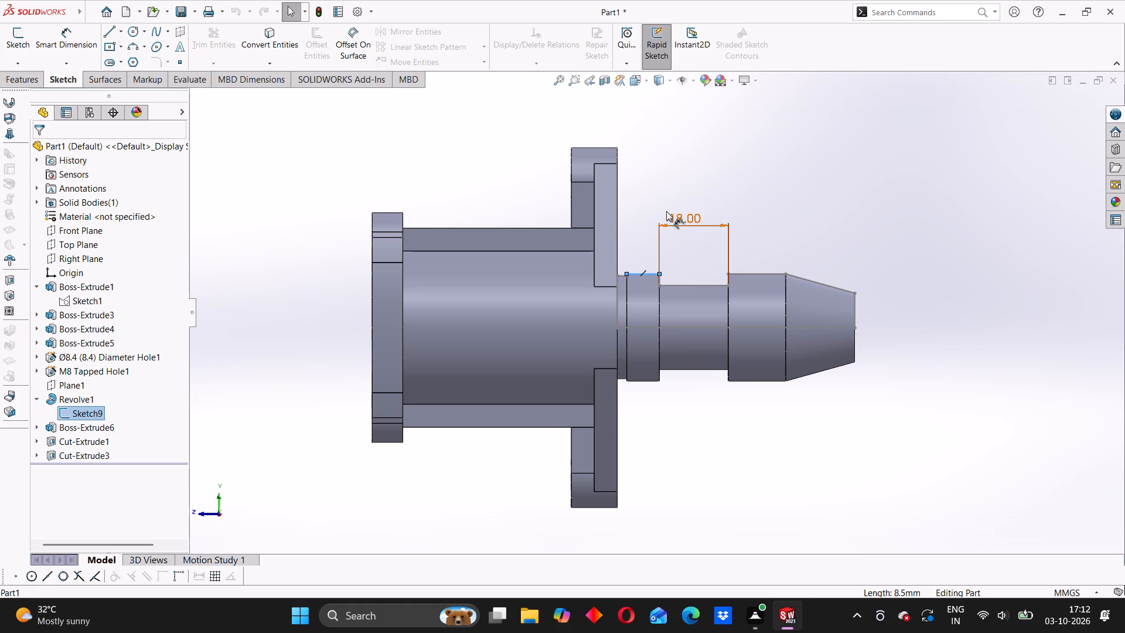
pyautogui.press('Escape')
pyautogui.click(642, 274)
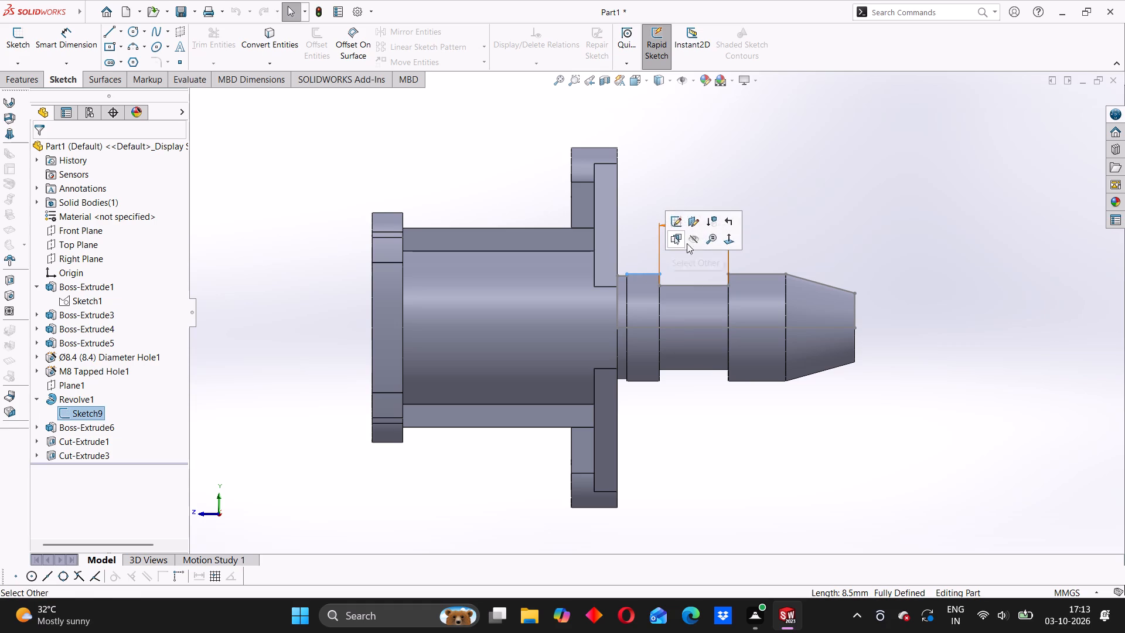
pyautogui.click(695, 242)
pyautogui.click(645, 233)
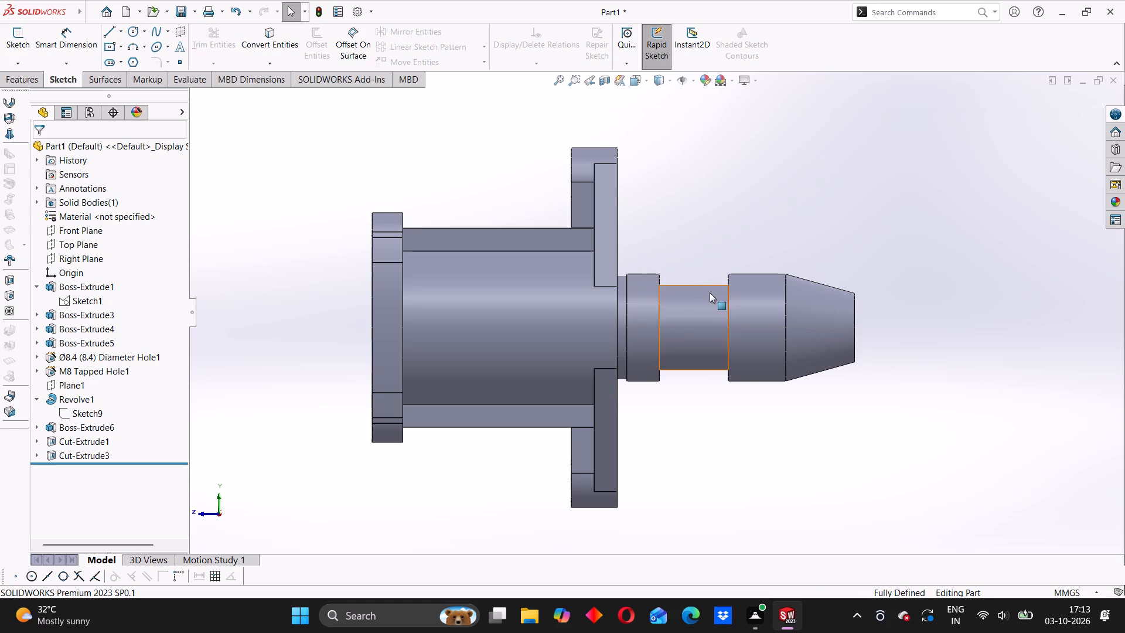
# Start a new sketch on Plane1.
pyautogui.scroll(2, 710, 295)
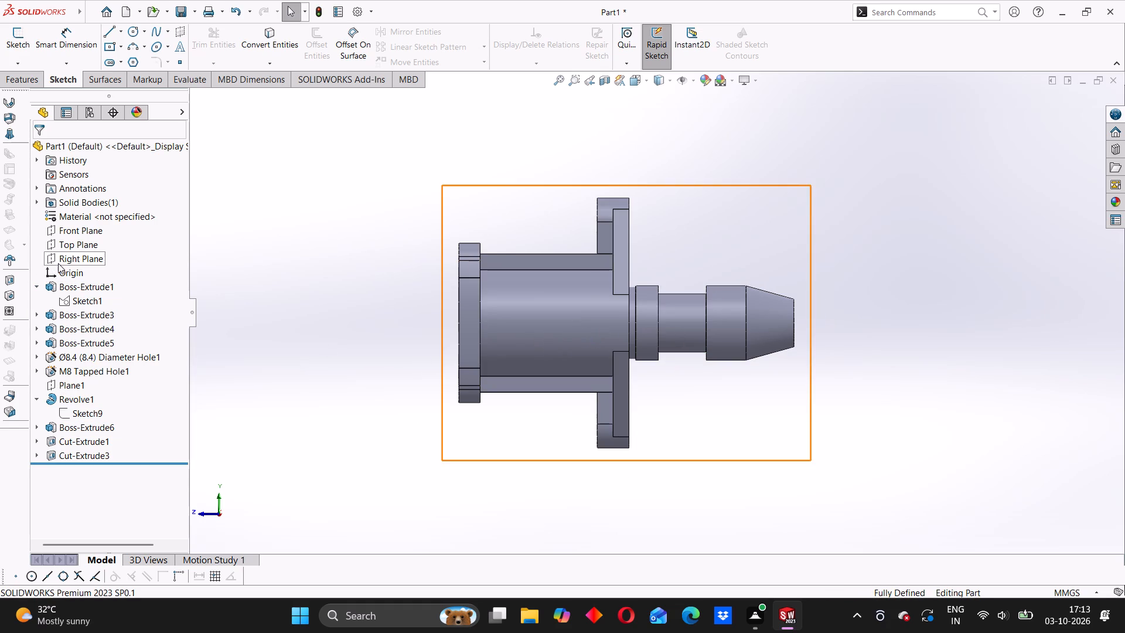
pyautogui.click(67, 381)
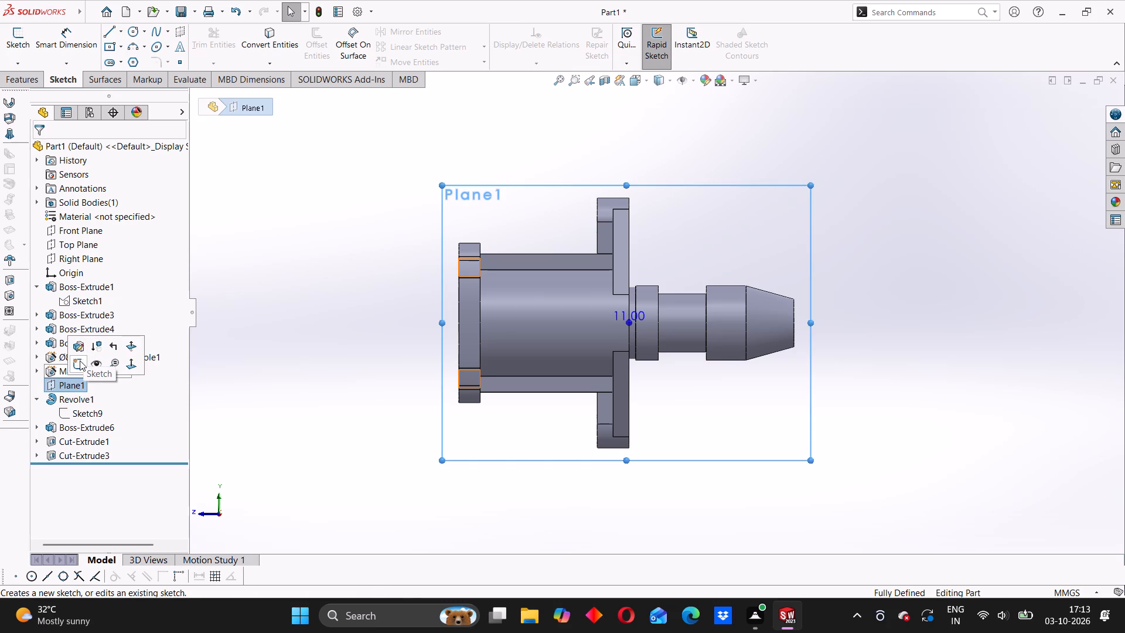
pyautogui.click(333, 303)
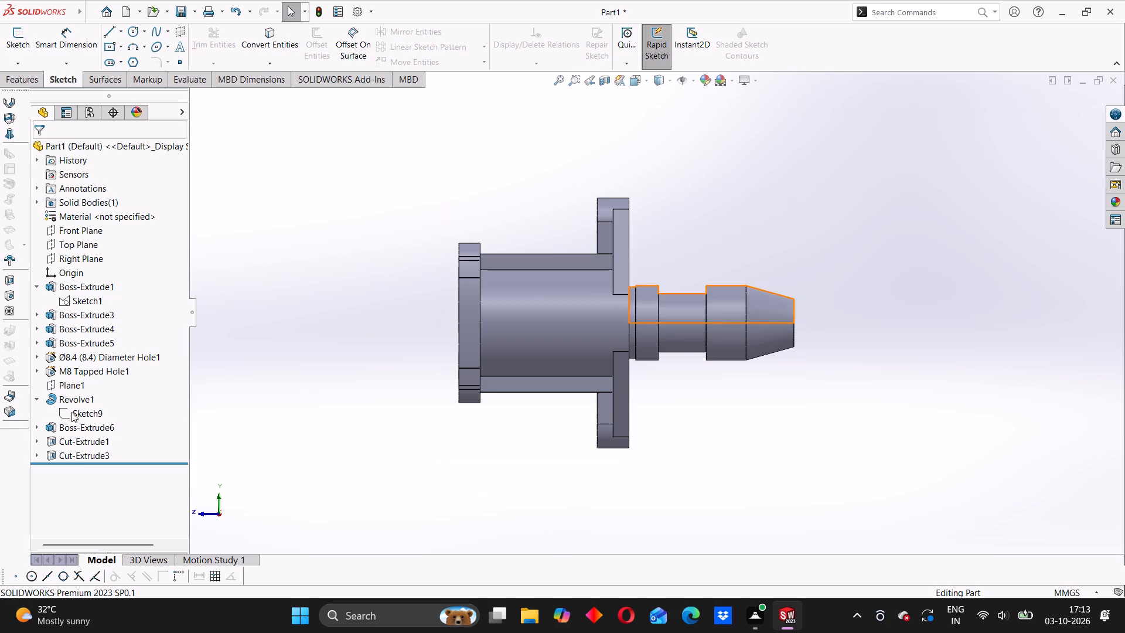
pyautogui.click(79, 389)
pyautogui.click(84, 367)
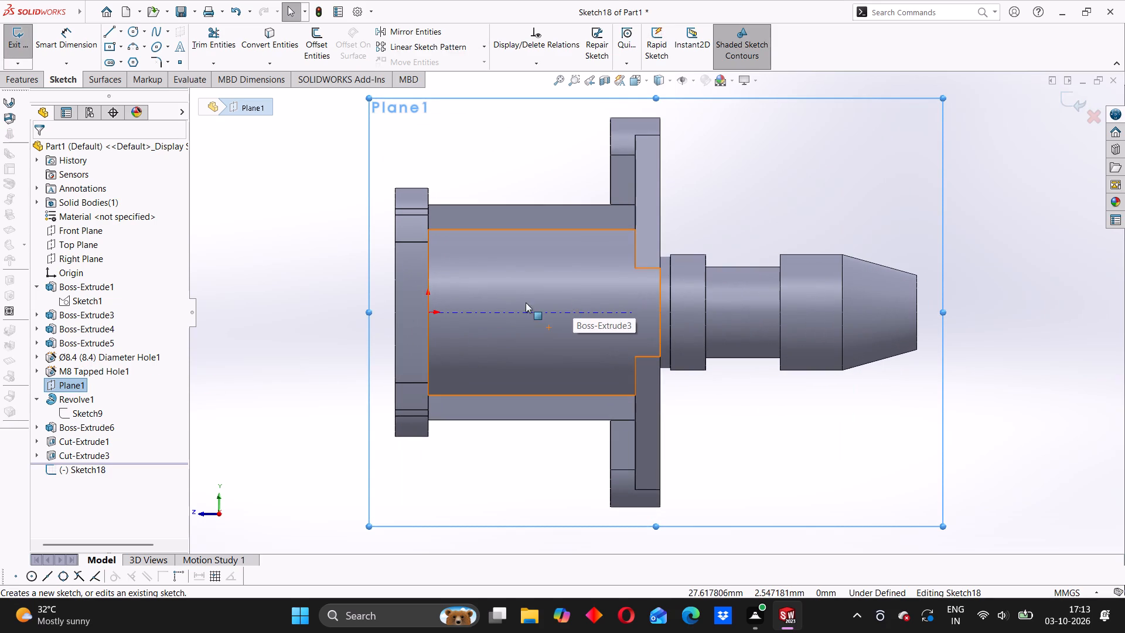
# Sketch a stepped line chain from the spigot tip's centre, rising about 4.4 mm, through two sloped shoulders and a square step, back to the axis.
pyautogui.click(113, 28)
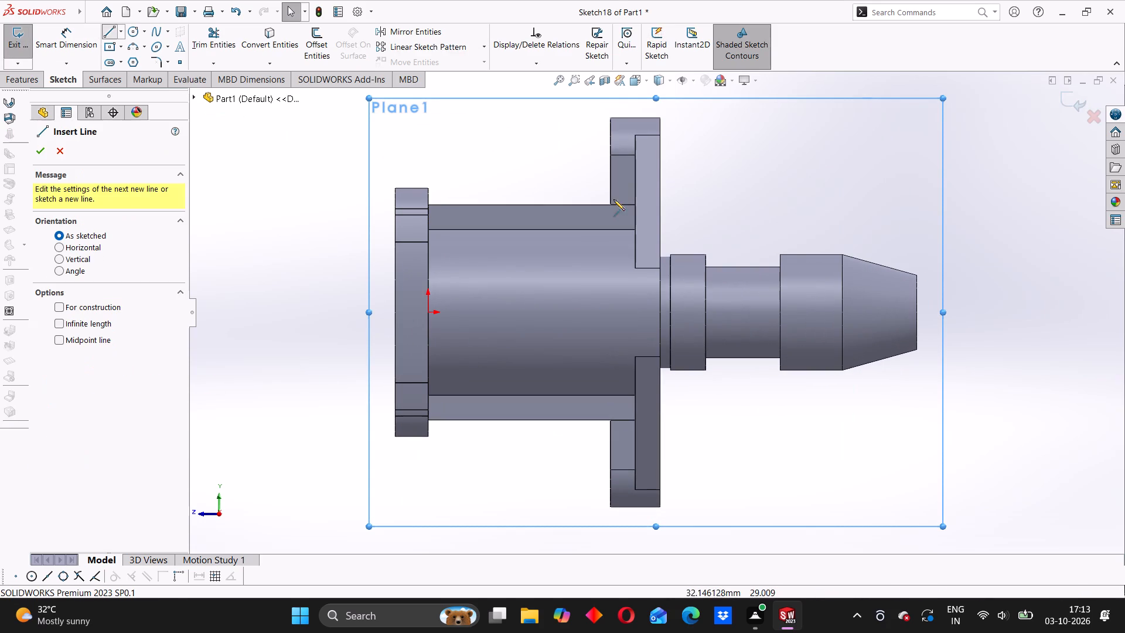
pyautogui.click(917, 312)
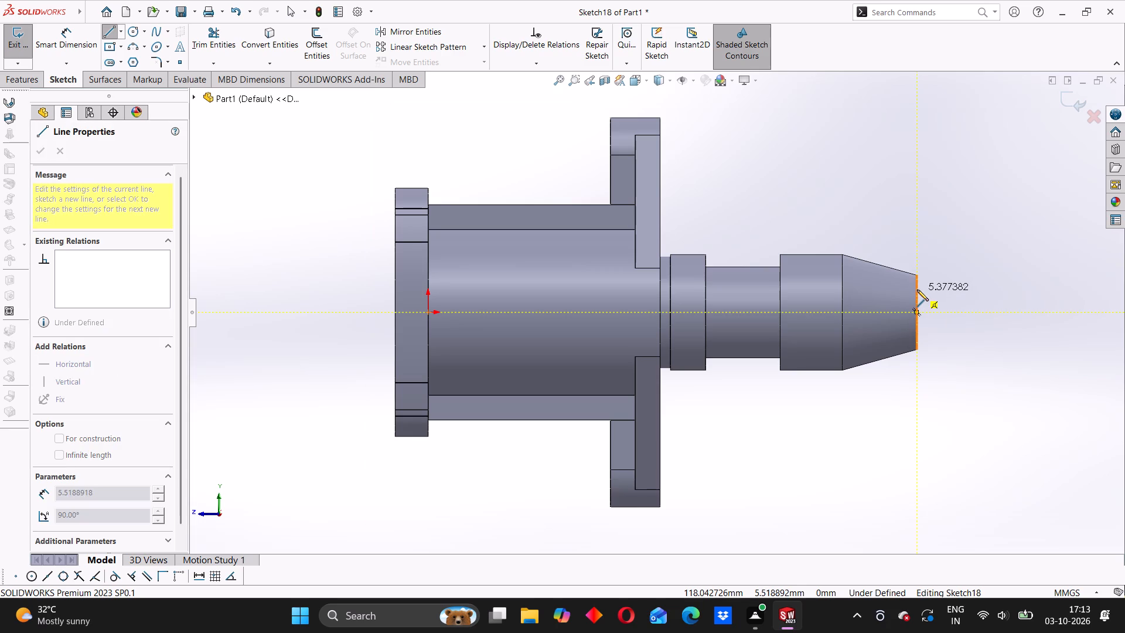
pyautogui.click(916, 294)
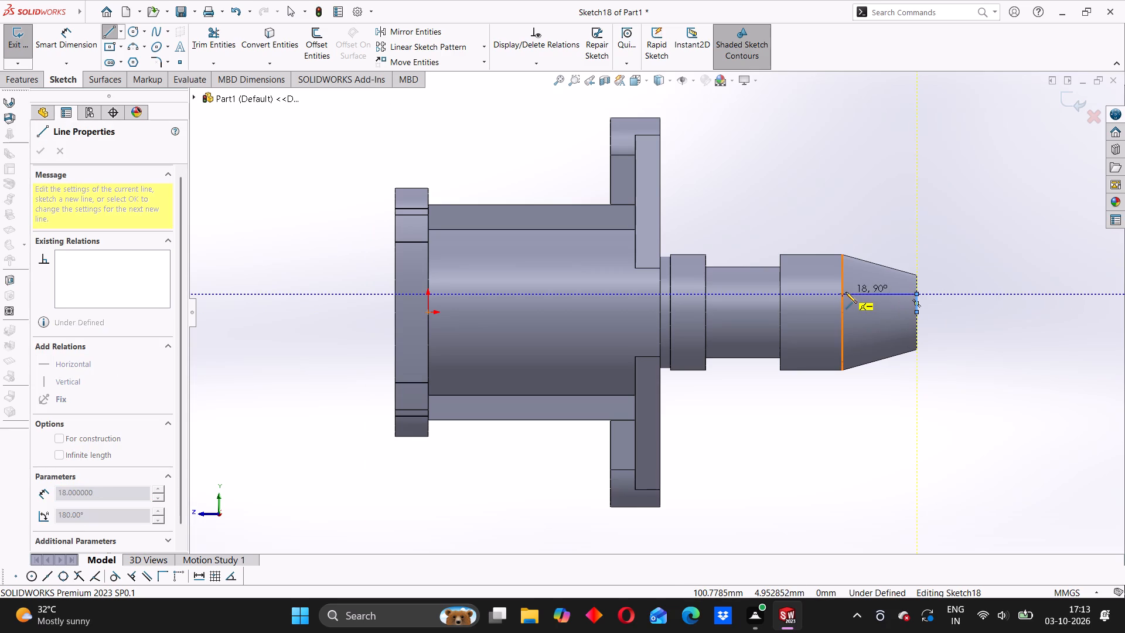
pyautogui.click(814, 293)
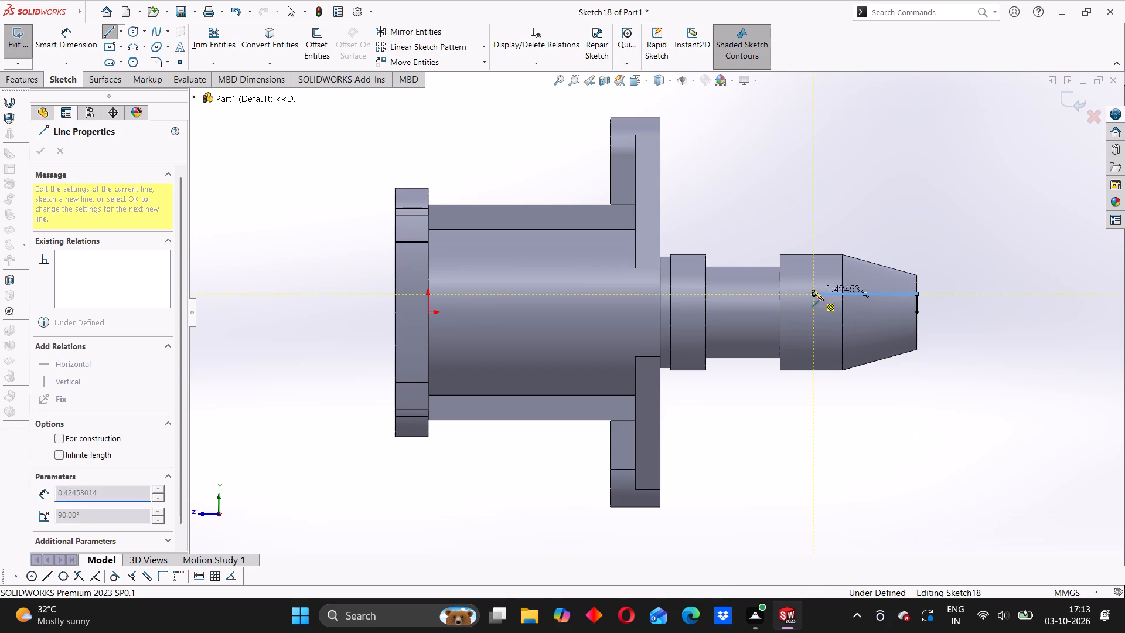
pyautogui.click(805, 282)
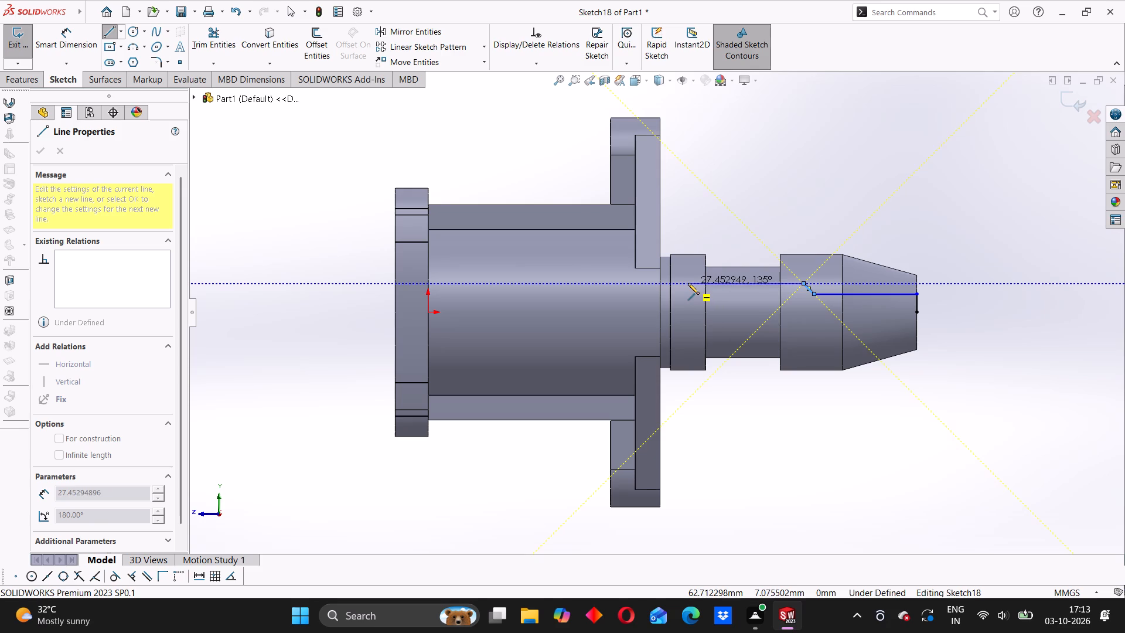
pyautogui.click(684, 283)
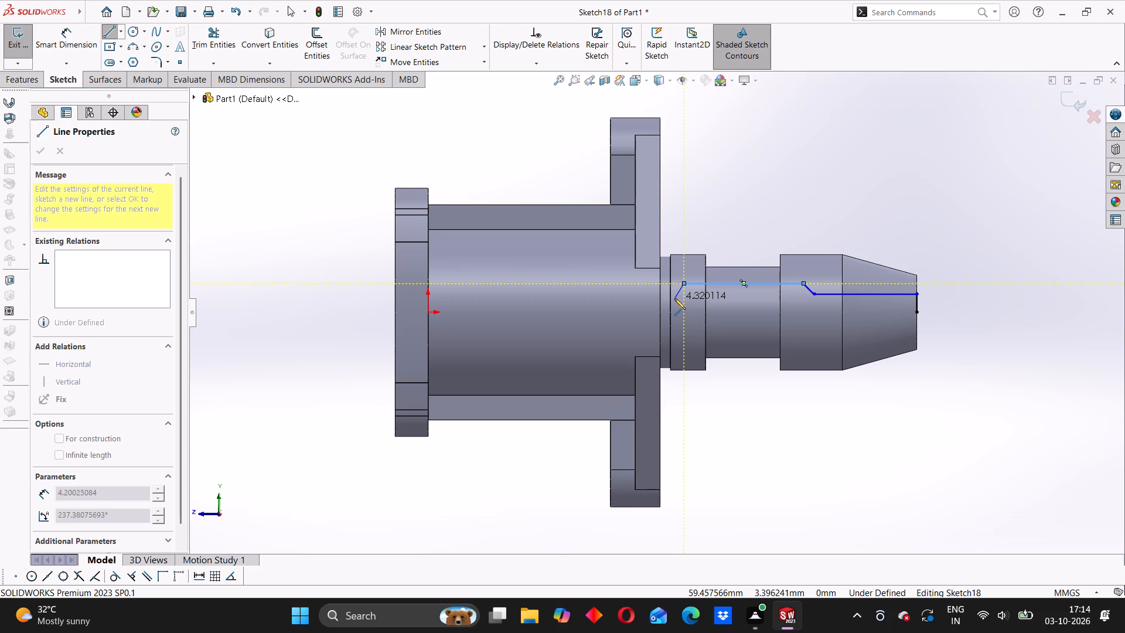
pyautogui.click(674, 298)
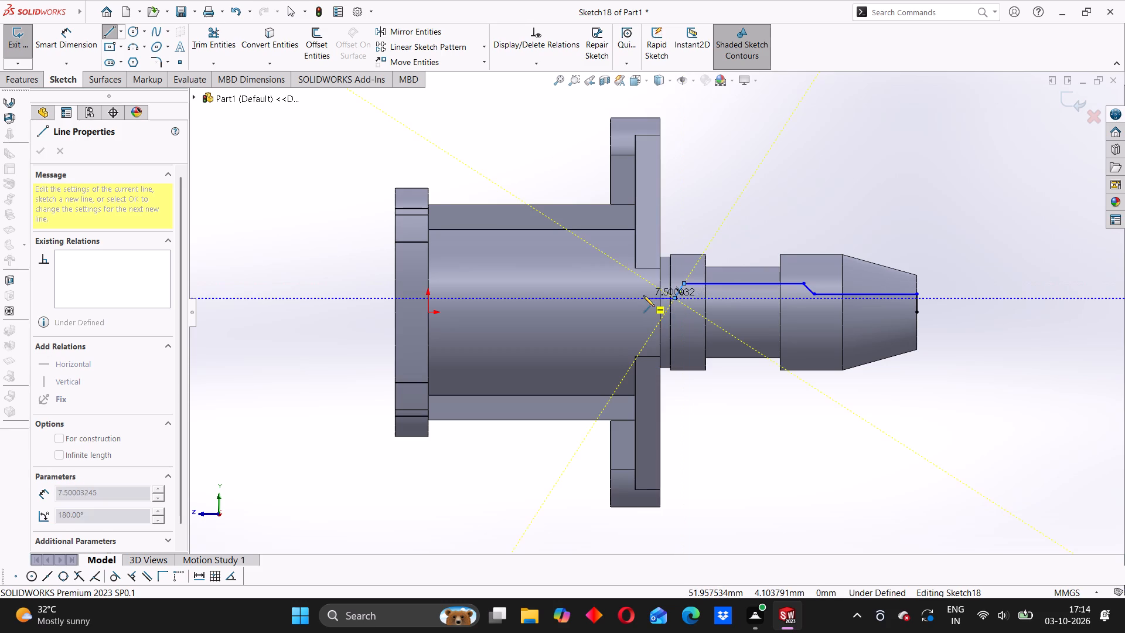
pyautogui.click(591, 300)
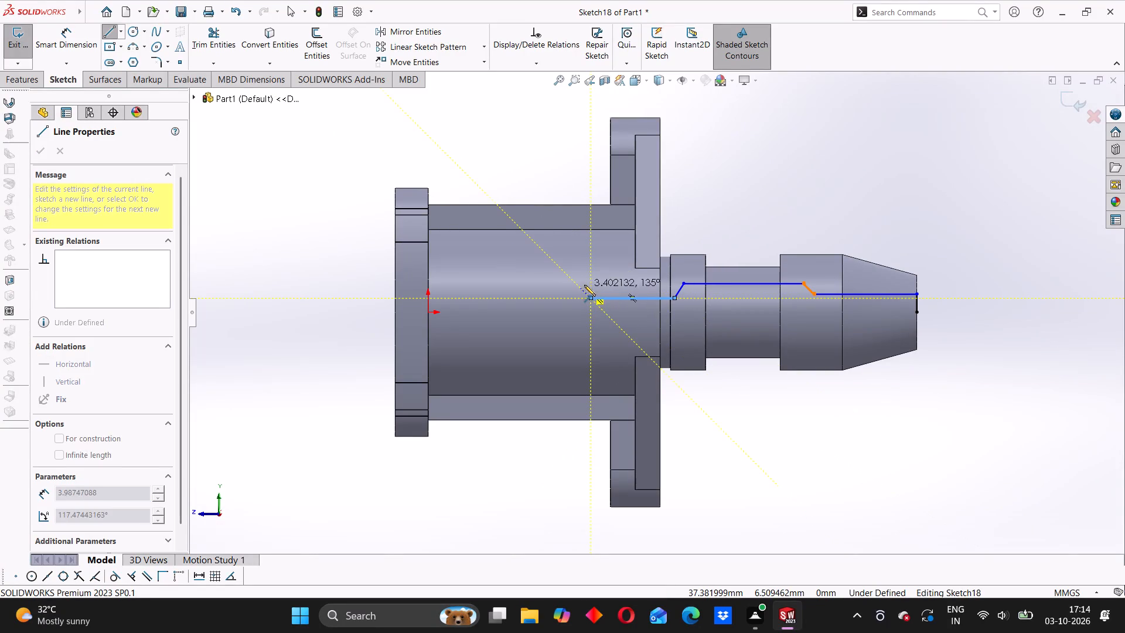
pyautogui.click(588, 285)
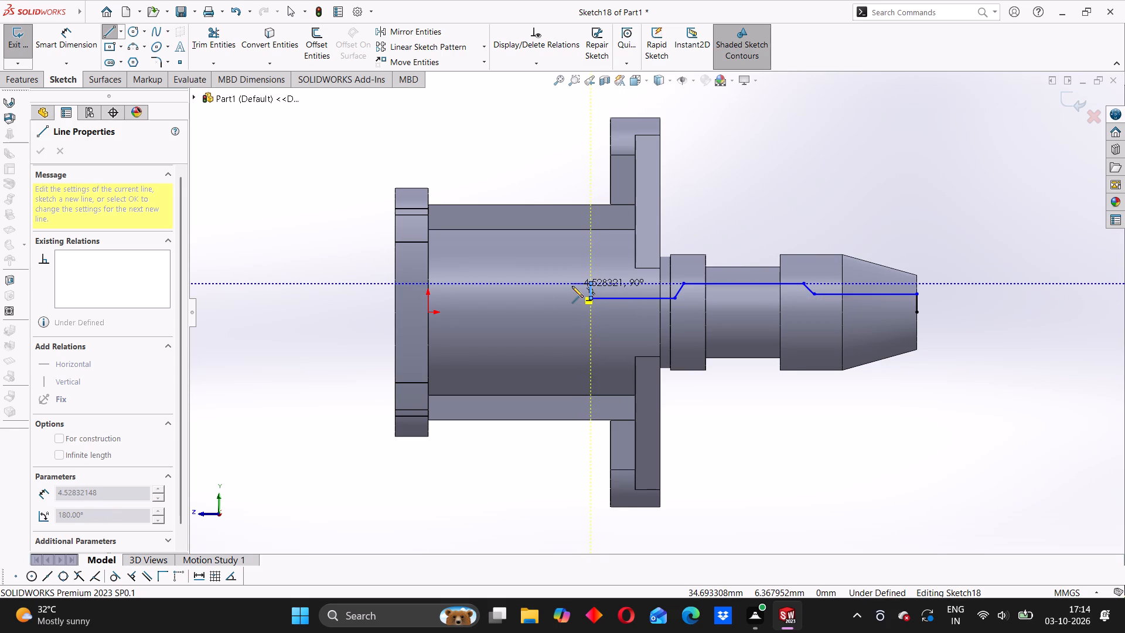
pyautogui.click(572, 285)
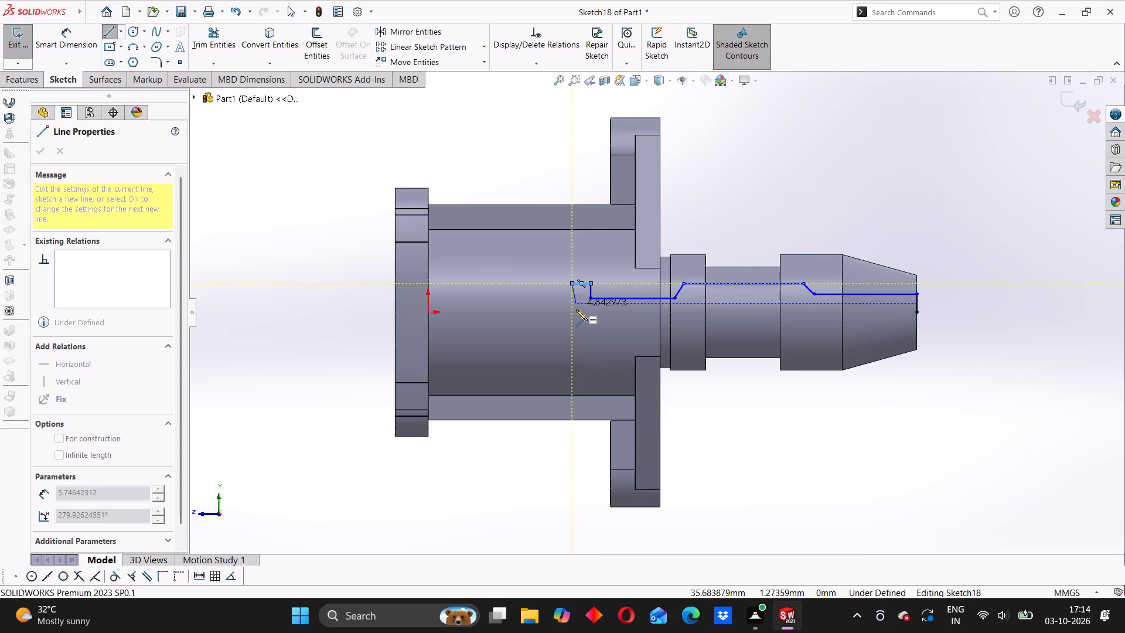
pyautogui.click(574, 312)
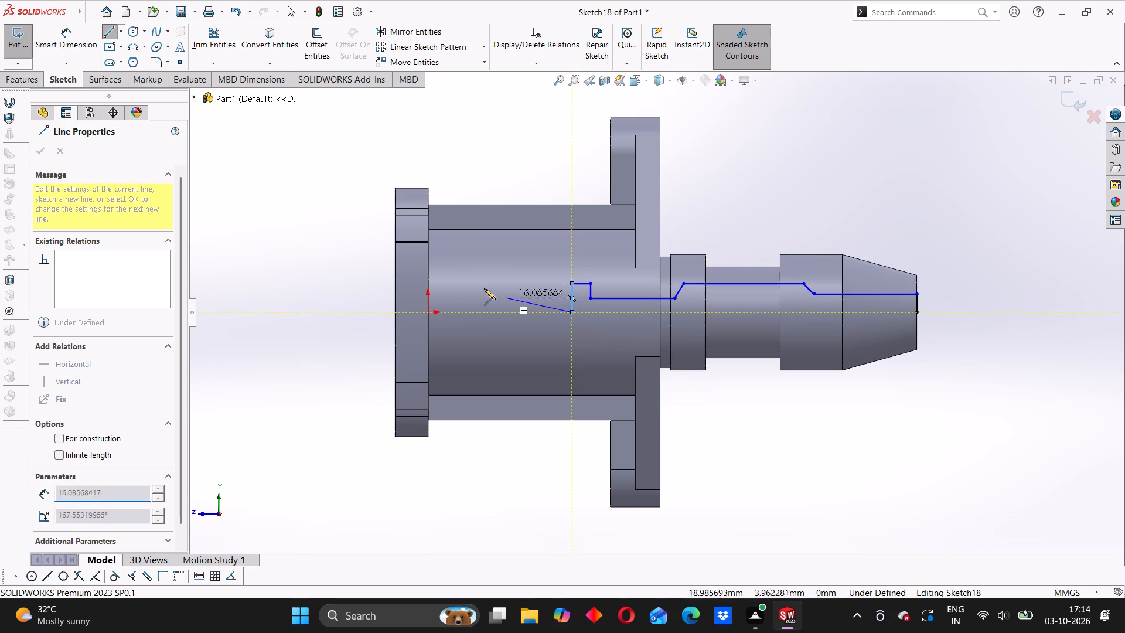
pyautogui.rightClick(323, 233)
pyautogui.click(336, 239)
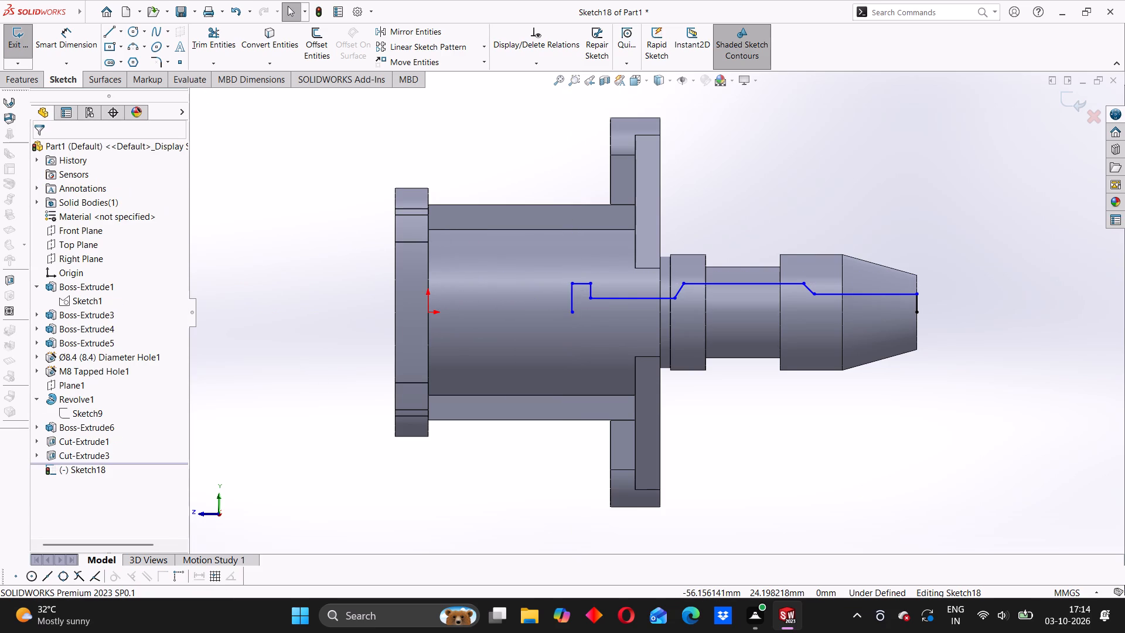
# Draw a horizontal 118 mm centerline along the axis from the spigot tip's centre to the origin.
pyautogui.click(121, 35)
pyautogui.click(143, 63)
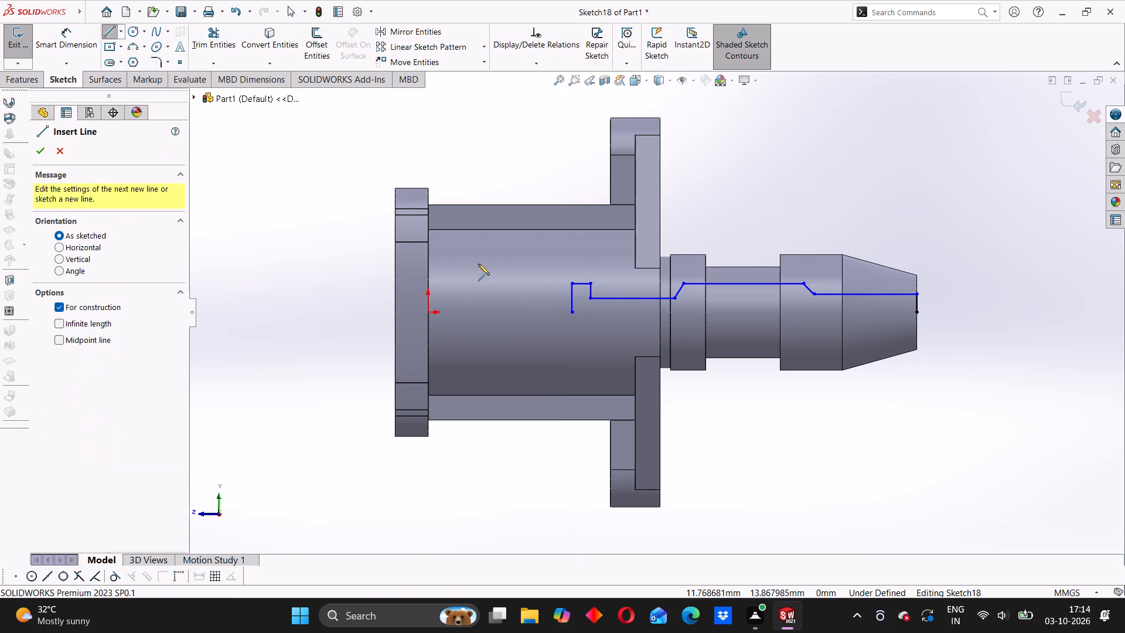
pyautogui.click(916, 314)
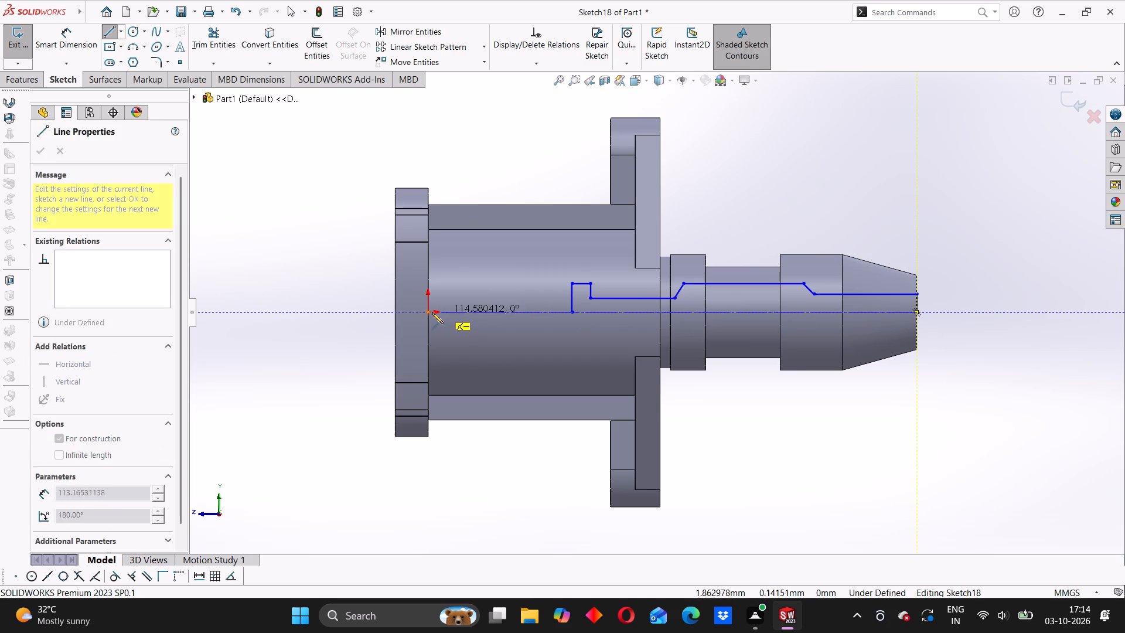
pyautogui.click(429, 312)
pyautogui.rightClick(339, 247)
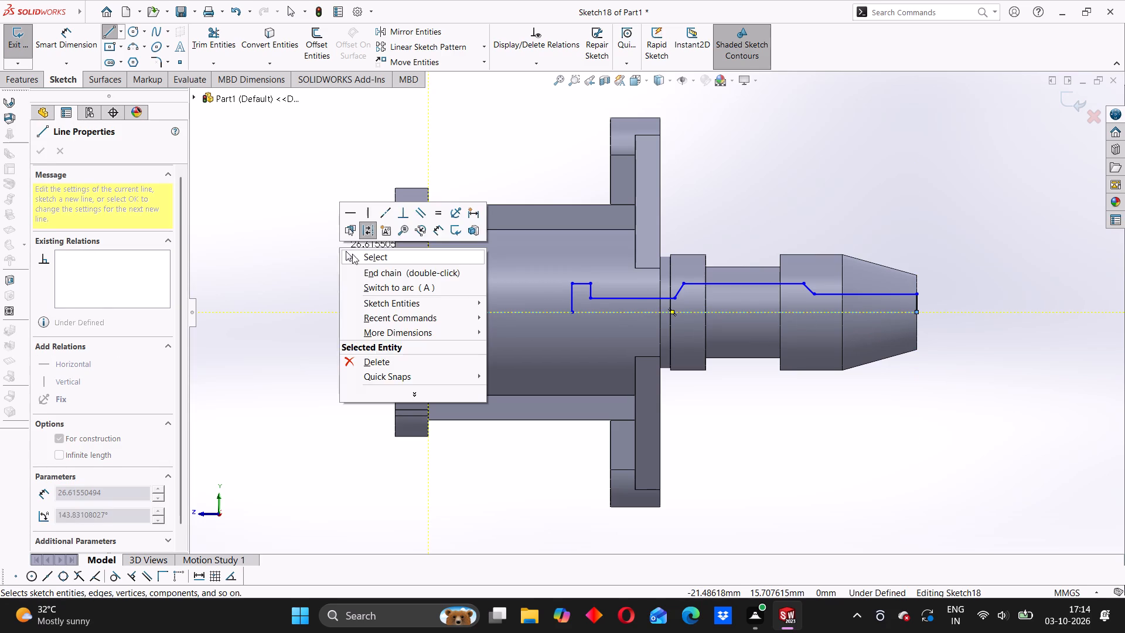
pyautogui.click(353, 254)
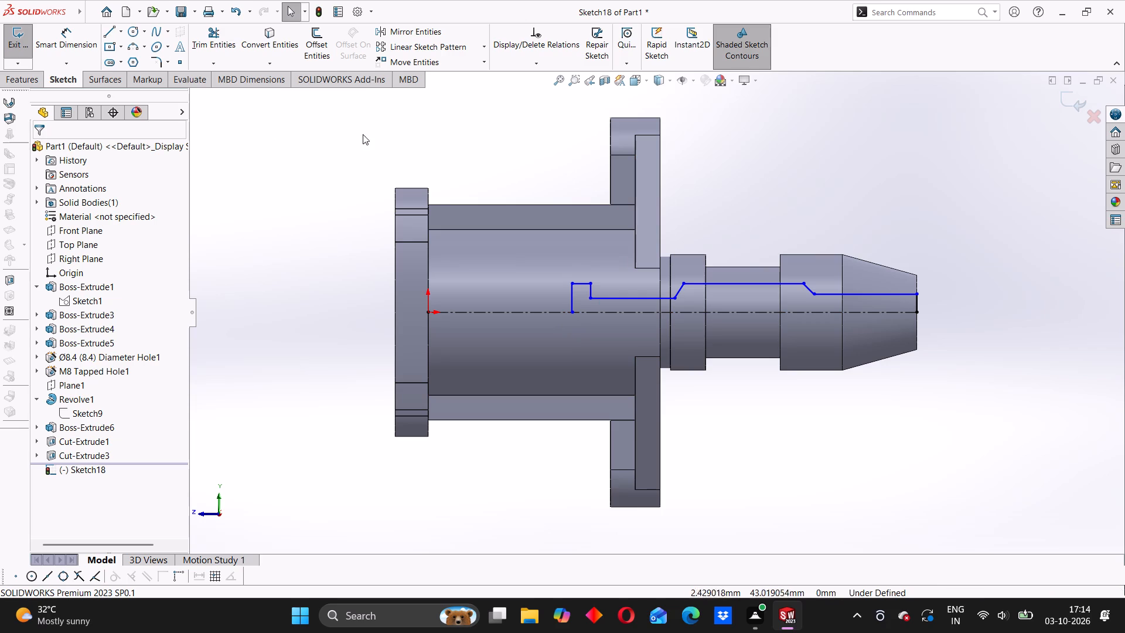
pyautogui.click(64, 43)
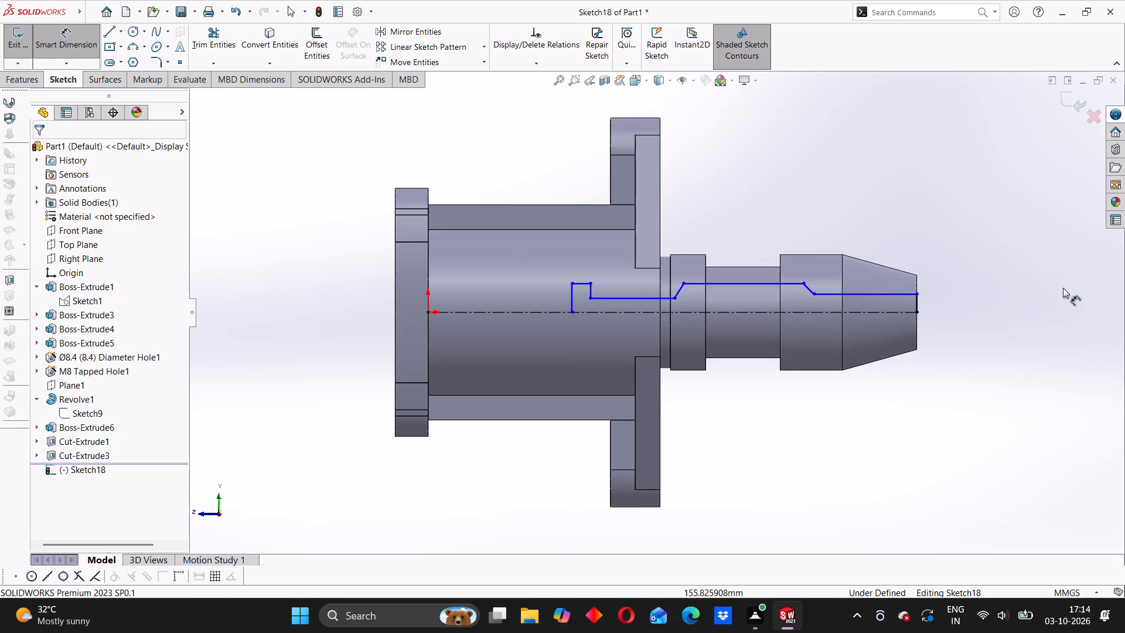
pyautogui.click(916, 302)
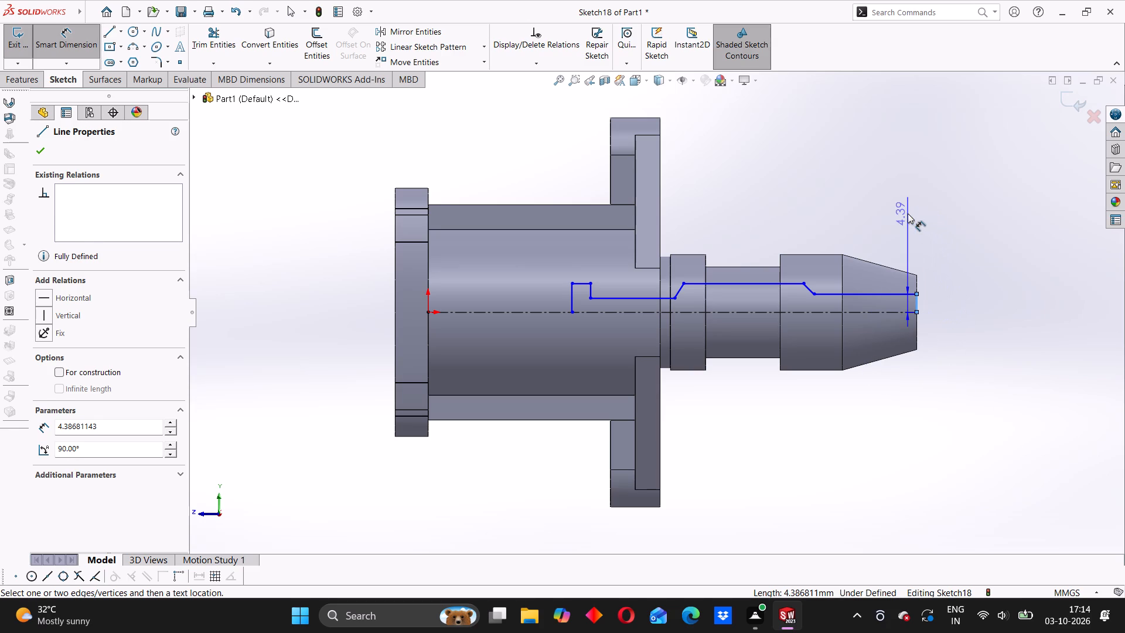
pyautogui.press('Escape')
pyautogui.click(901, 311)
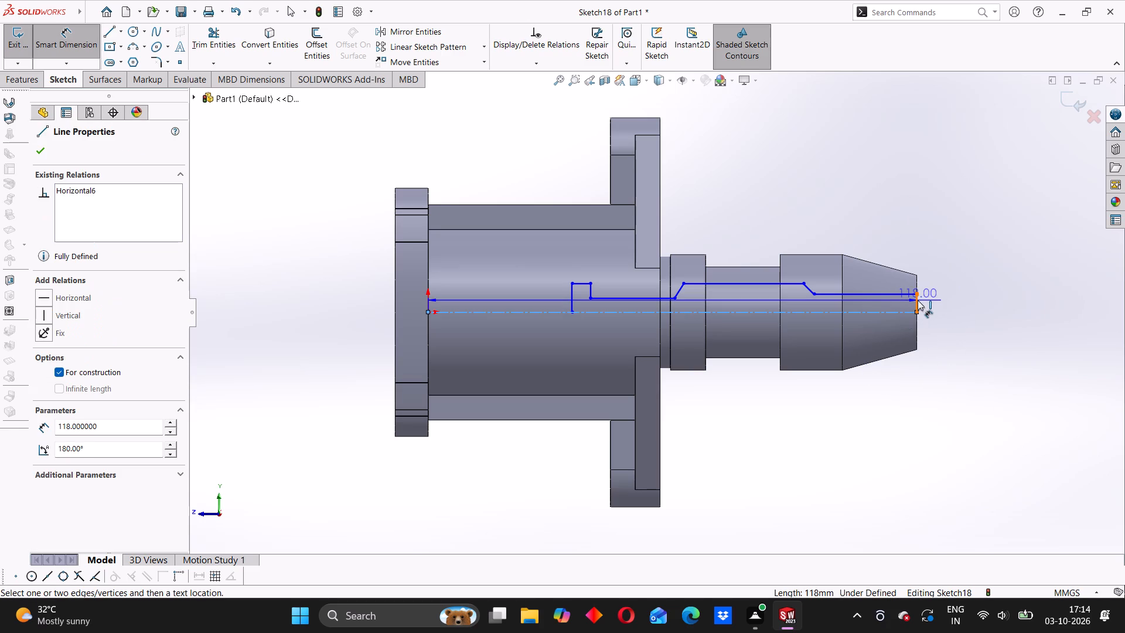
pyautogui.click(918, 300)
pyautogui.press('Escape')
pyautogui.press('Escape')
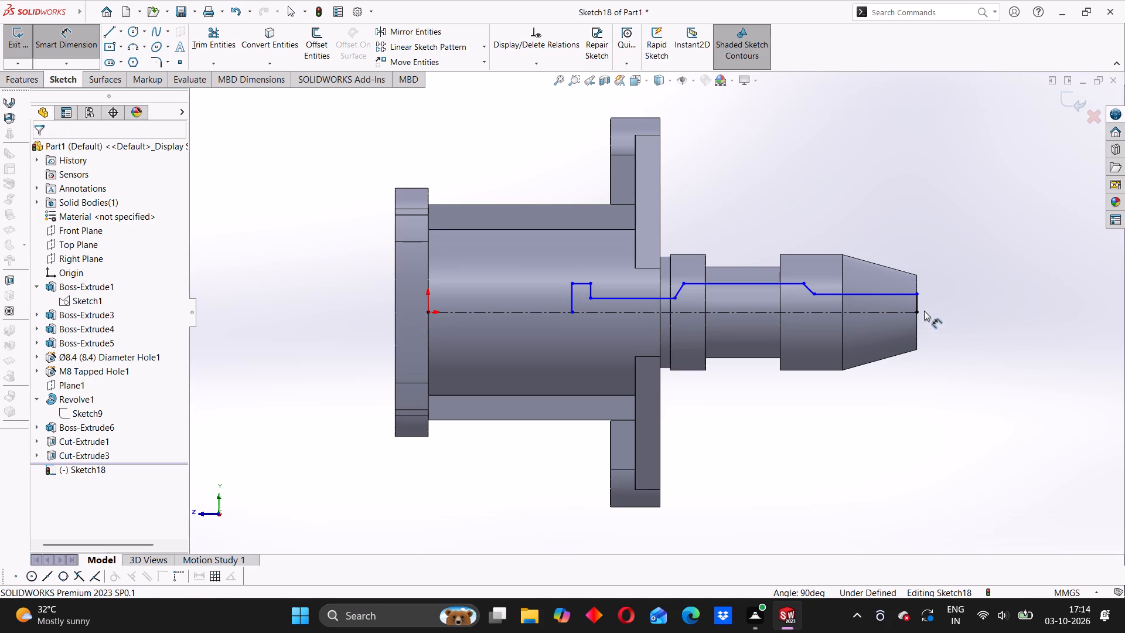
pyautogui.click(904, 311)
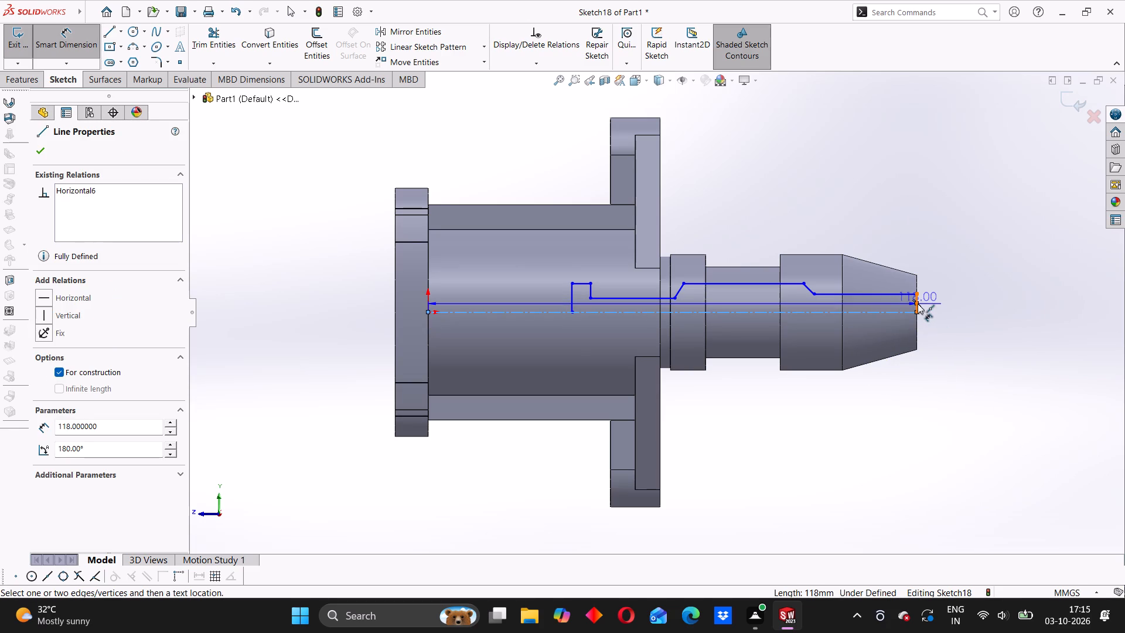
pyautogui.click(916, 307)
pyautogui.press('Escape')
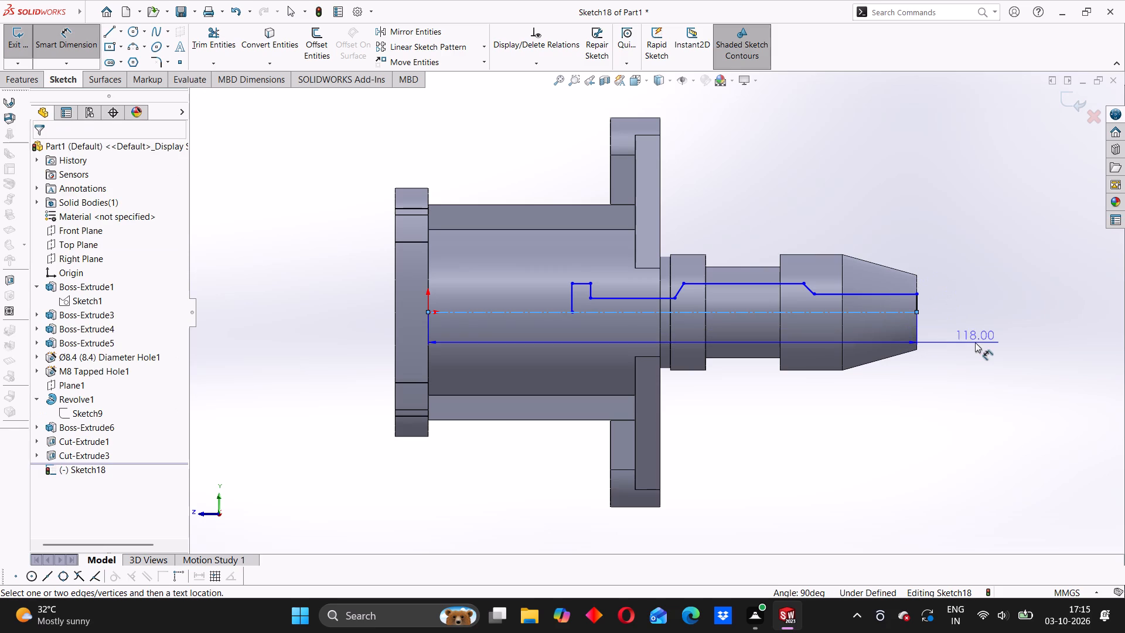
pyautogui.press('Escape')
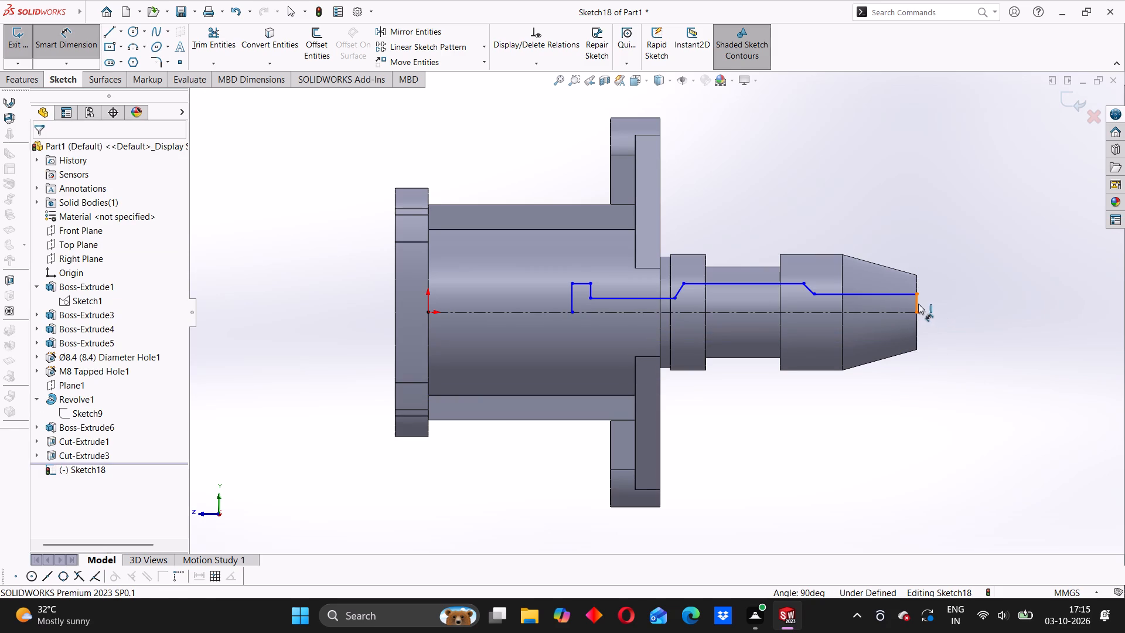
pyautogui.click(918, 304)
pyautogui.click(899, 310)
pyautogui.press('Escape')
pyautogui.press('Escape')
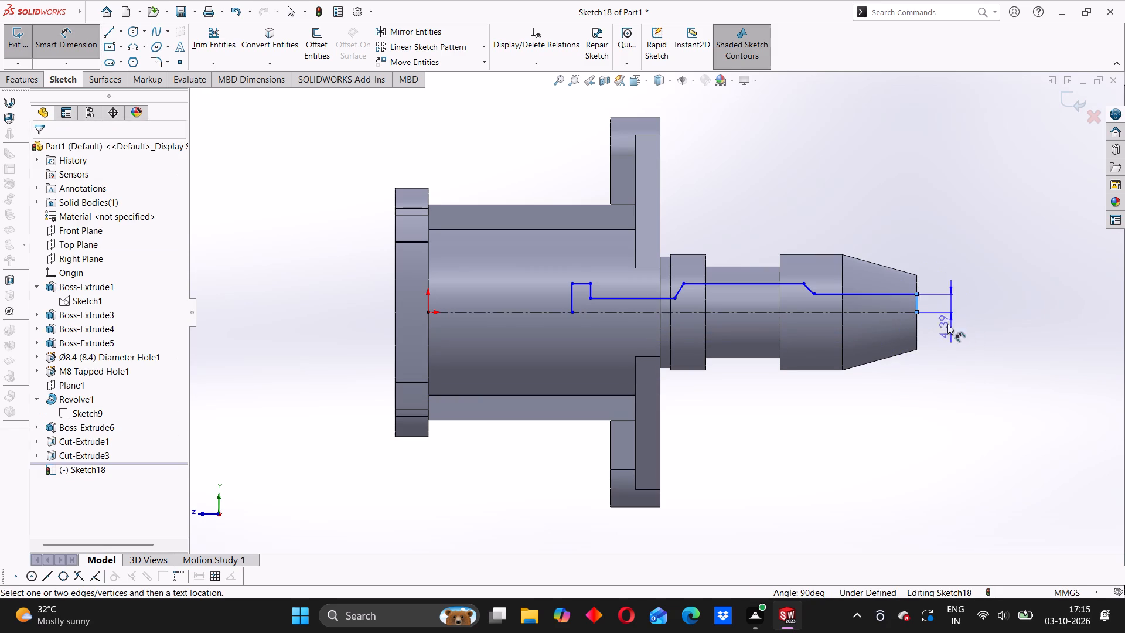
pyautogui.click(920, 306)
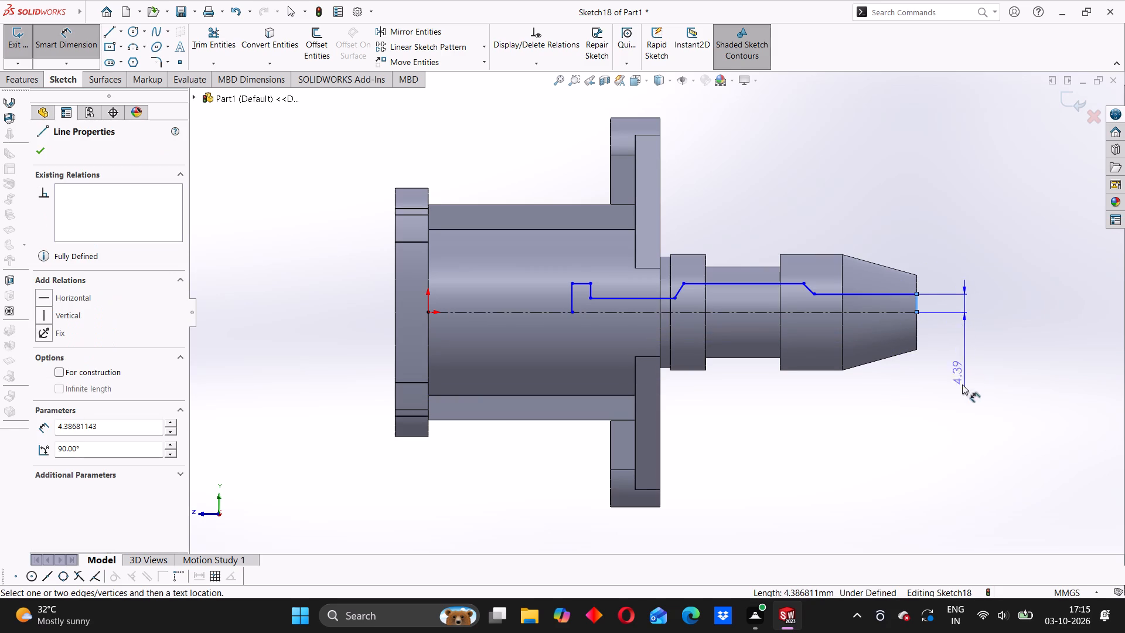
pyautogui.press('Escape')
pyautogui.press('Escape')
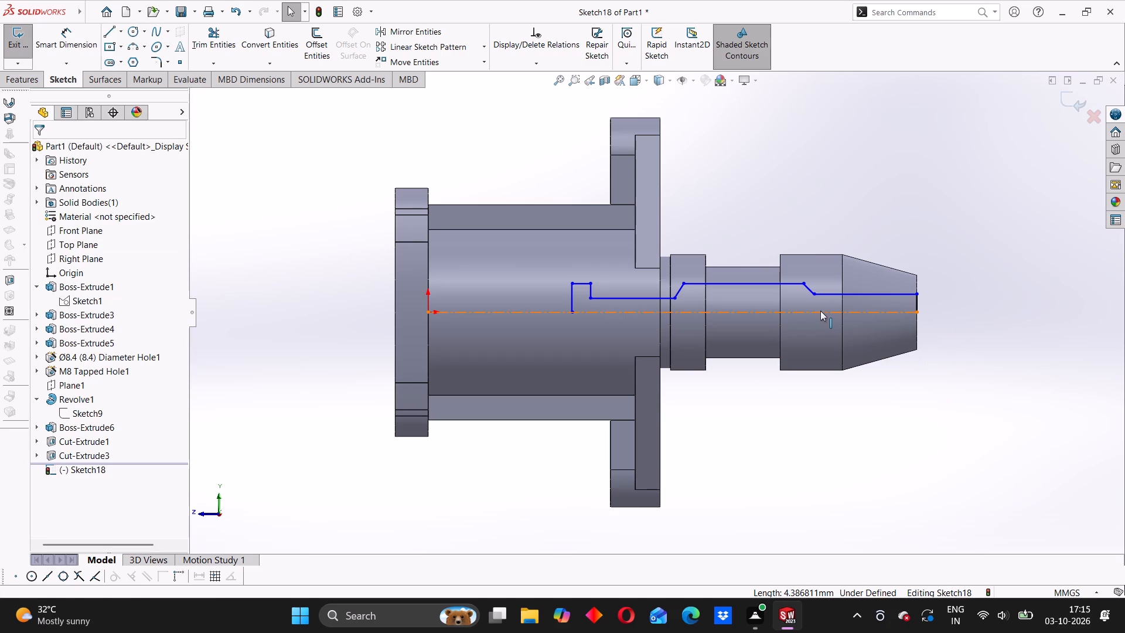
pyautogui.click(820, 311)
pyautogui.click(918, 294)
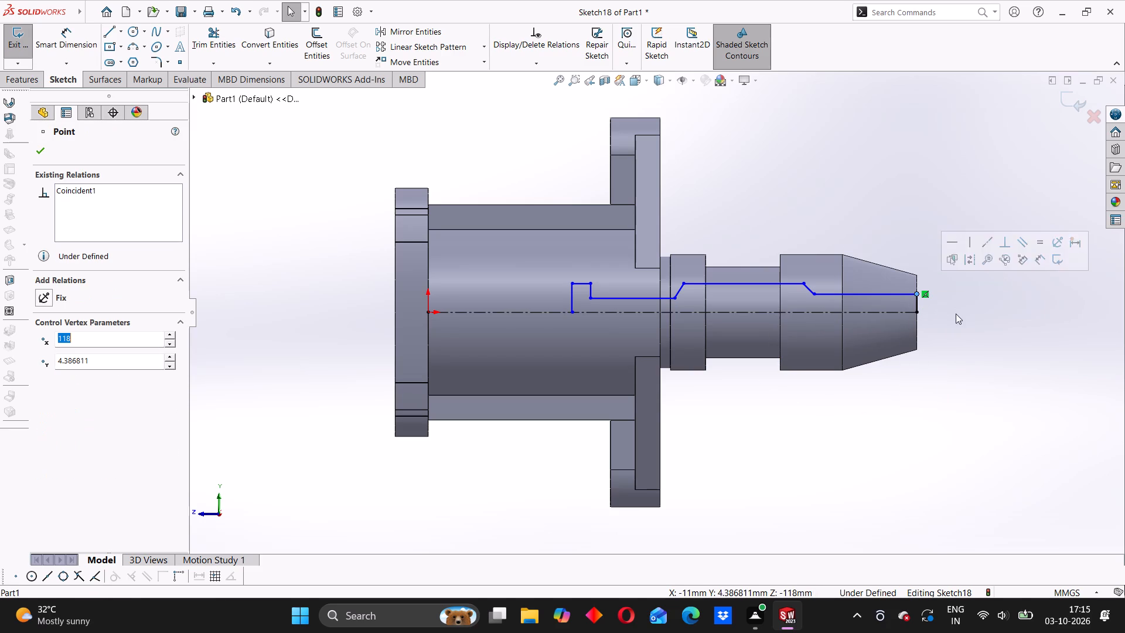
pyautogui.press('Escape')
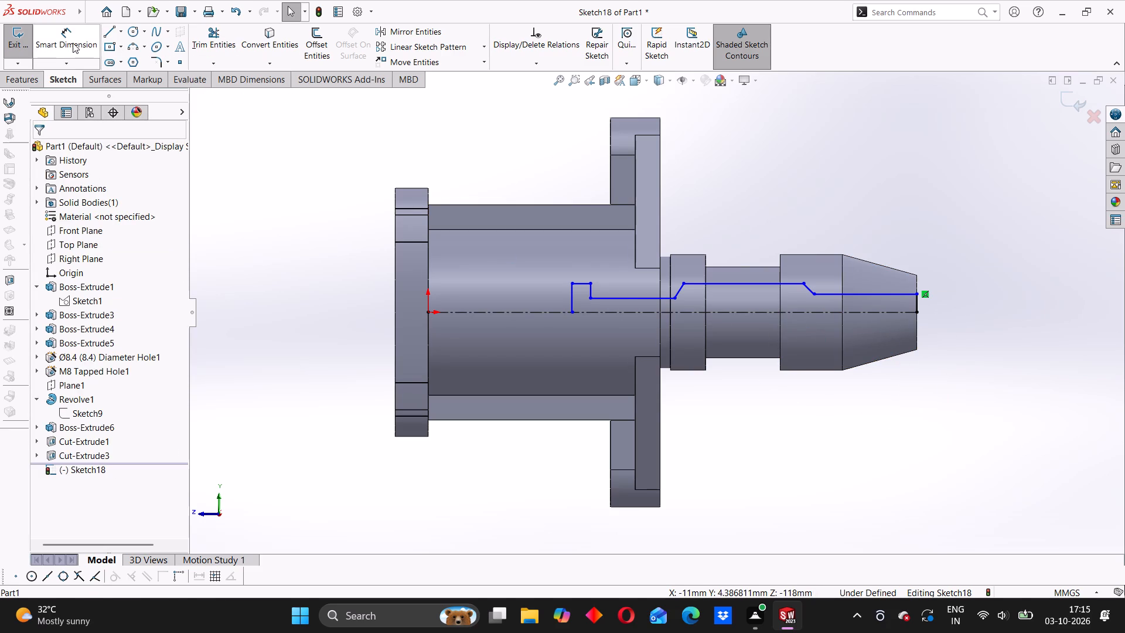
# Dimension the profile's corner at the spigot tip as a 12 mm diameter about the centerline.
pyautogui.click(73, 43)
pyautogui.click(888, 314)
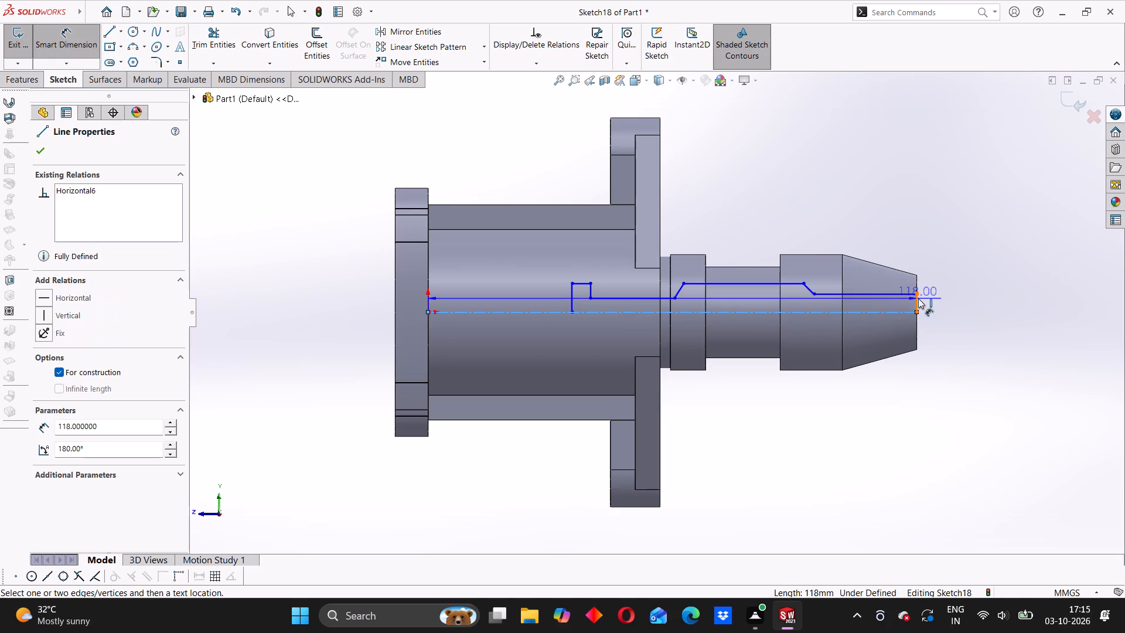
pyautogui.click(918, 295)
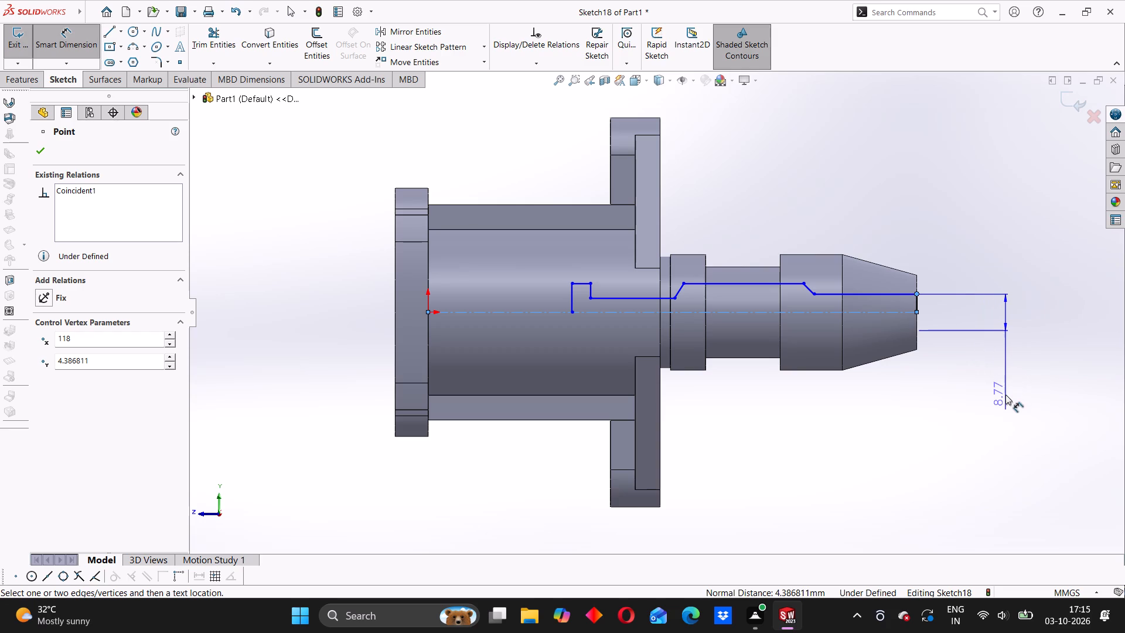
pyautogui.click(974, 357)
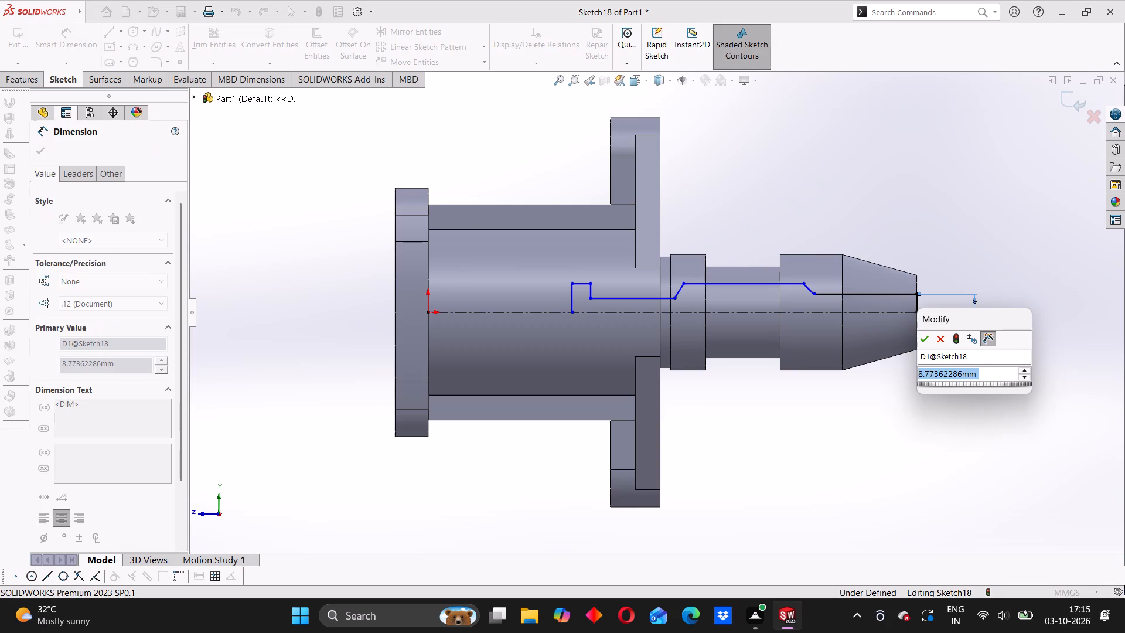
pyautogui.write('12')
pyautogui.press('Return')
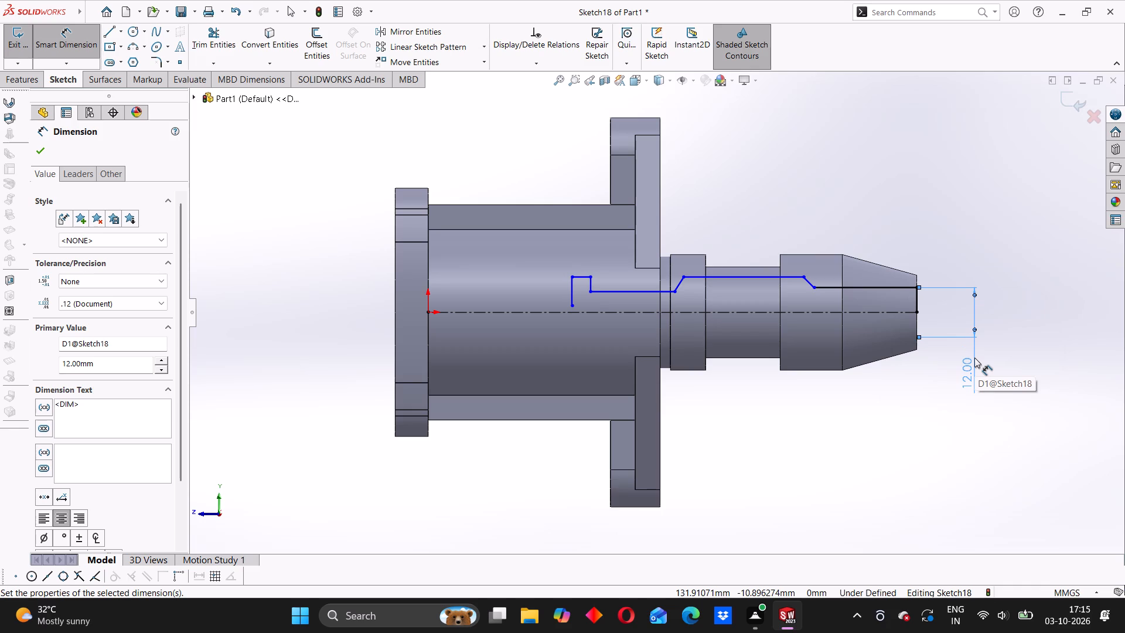
pyautogui.press('Escape')
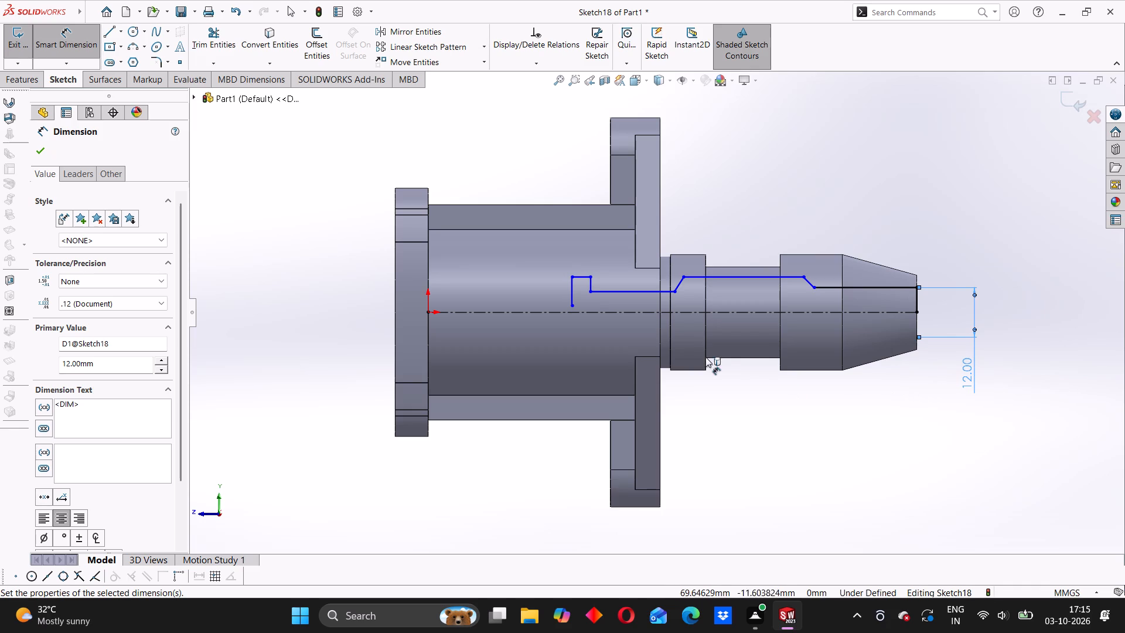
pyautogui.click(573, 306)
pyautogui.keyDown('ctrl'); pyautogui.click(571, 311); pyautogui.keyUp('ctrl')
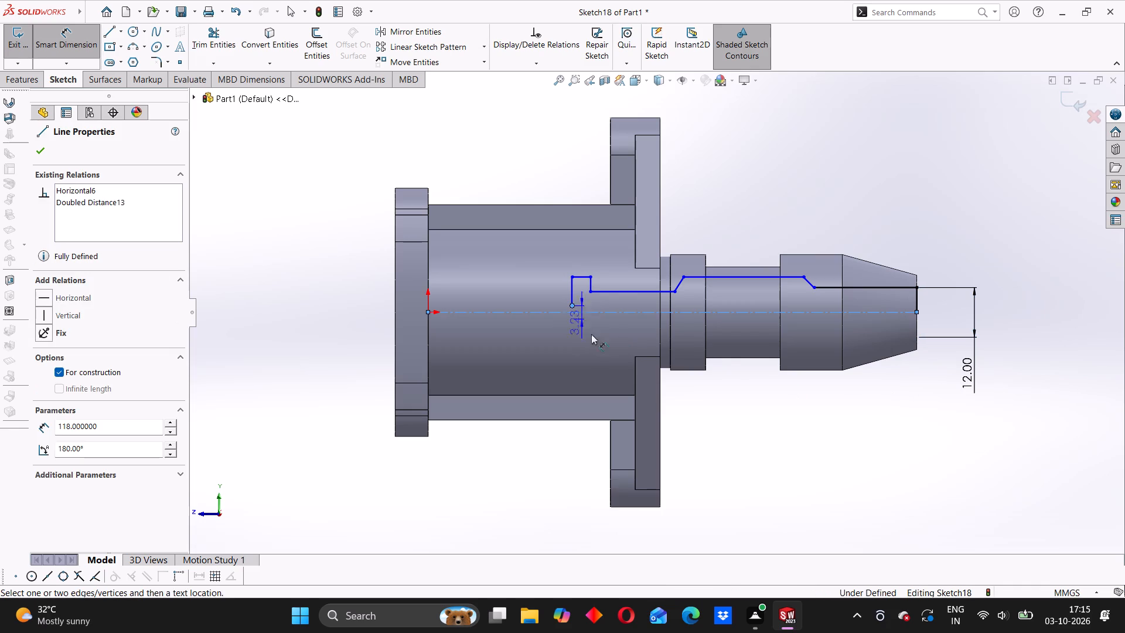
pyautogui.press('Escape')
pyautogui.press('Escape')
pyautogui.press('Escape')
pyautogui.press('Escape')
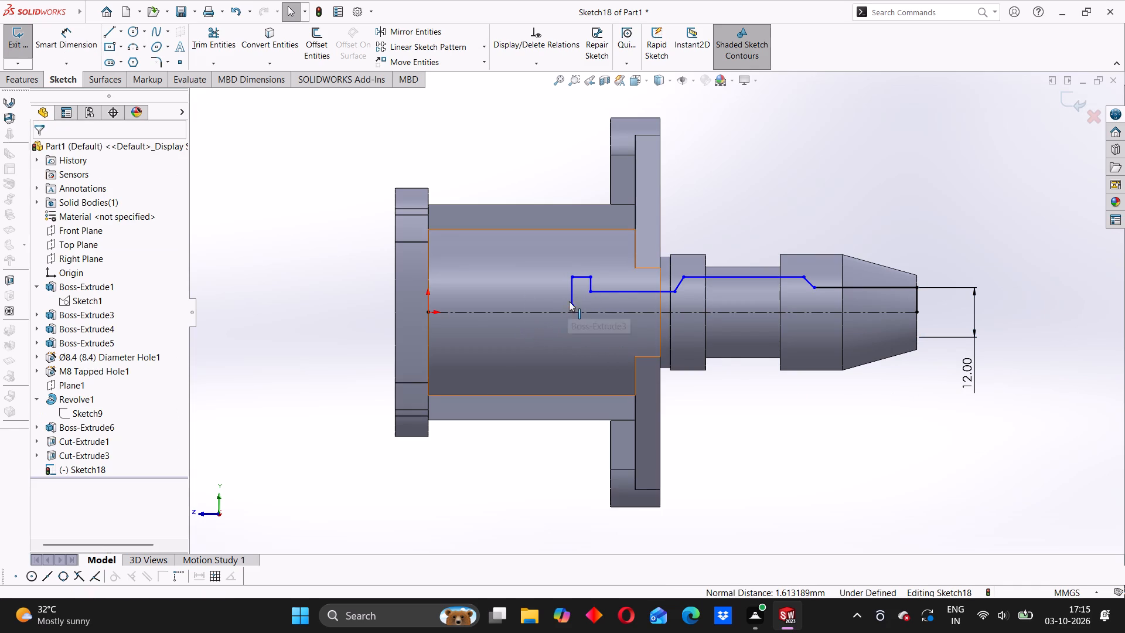
# Add a Coincident relation between the centerline and the open lower endpoint of the profile's inner end line.
pyautogui.click(571, 305)
pyautogui.keyDown('ctrl'); pyautogui.click(570, 312); pyautogui.keyUp('ctrl')
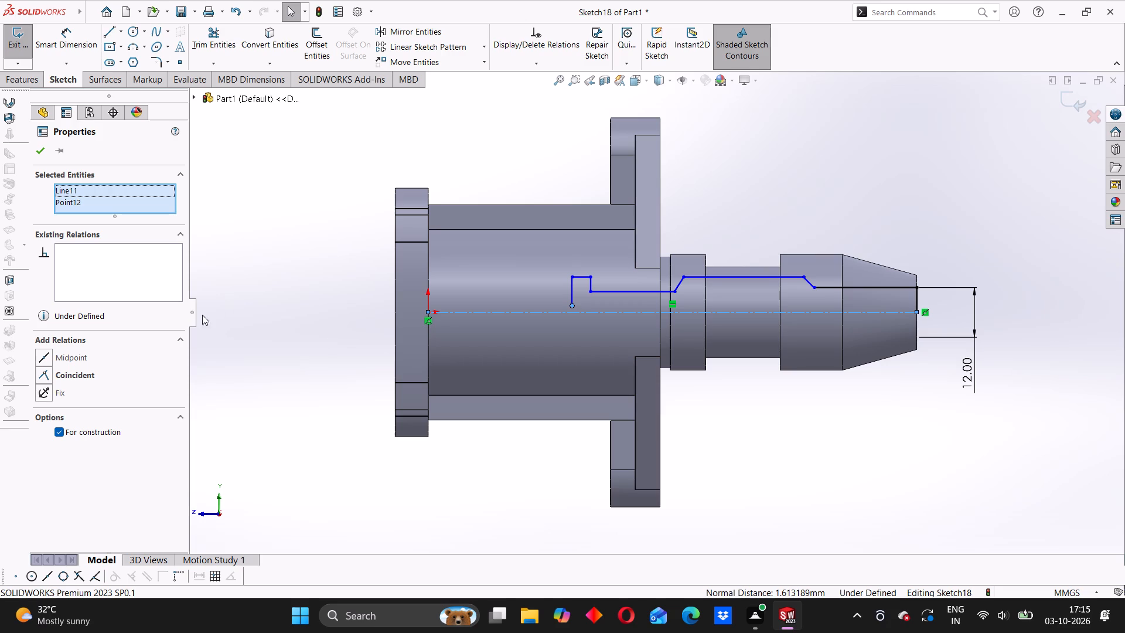
pyautogui.click(40, 375)
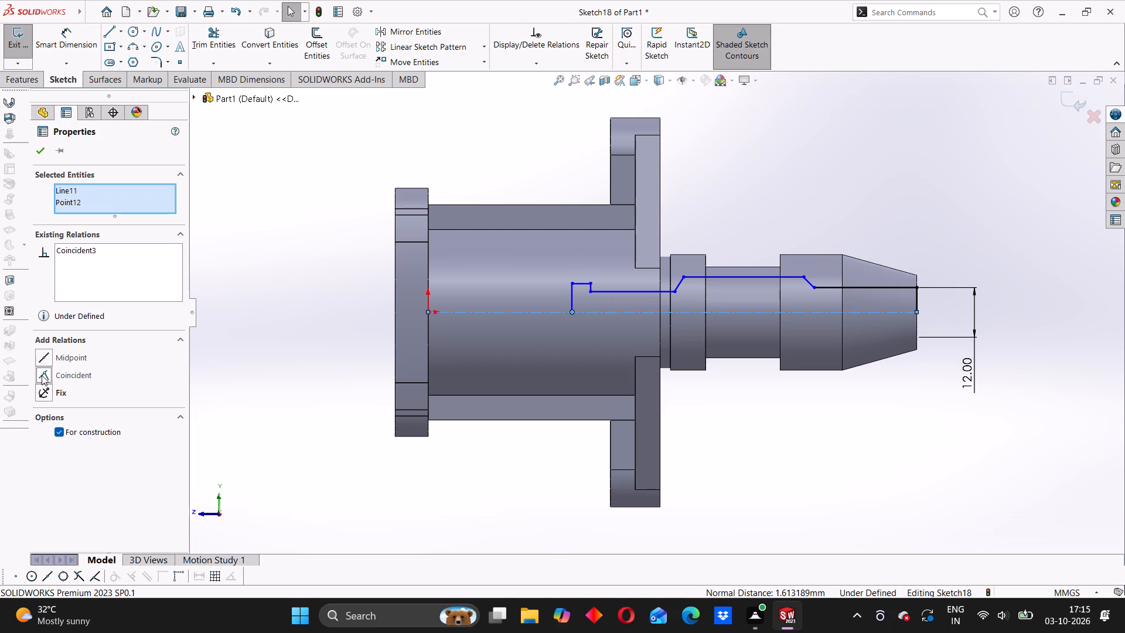
pyautogui.click(40, 148)
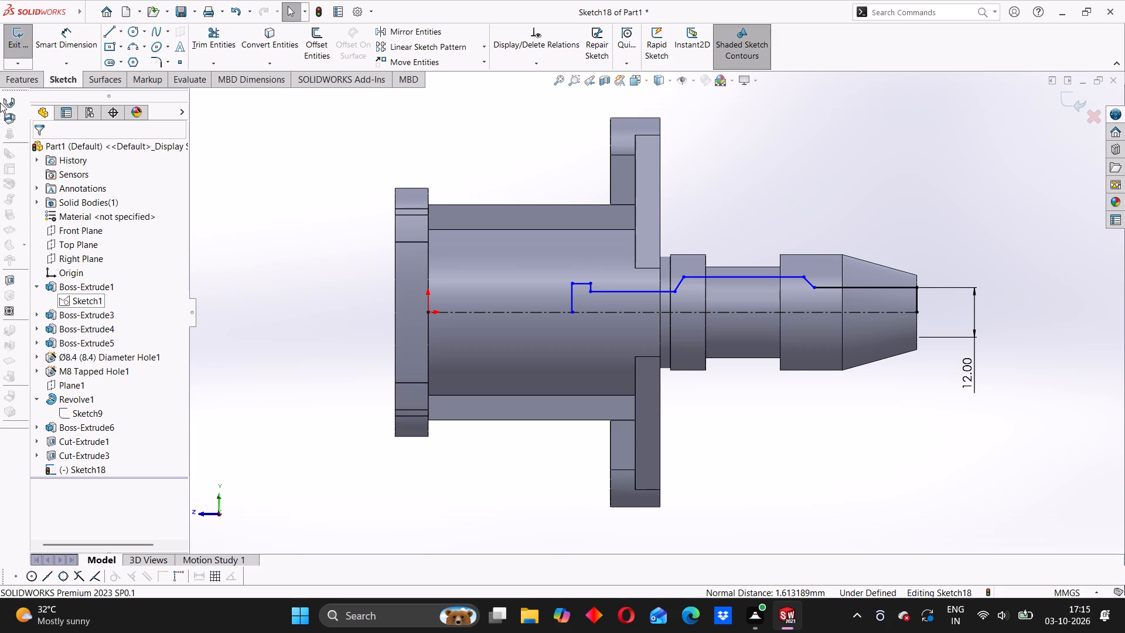
# Dimension the raised profile section between the two sloped shoulders as a 16 mm diameter about the centerline.
pyautogui.click(73, 43)
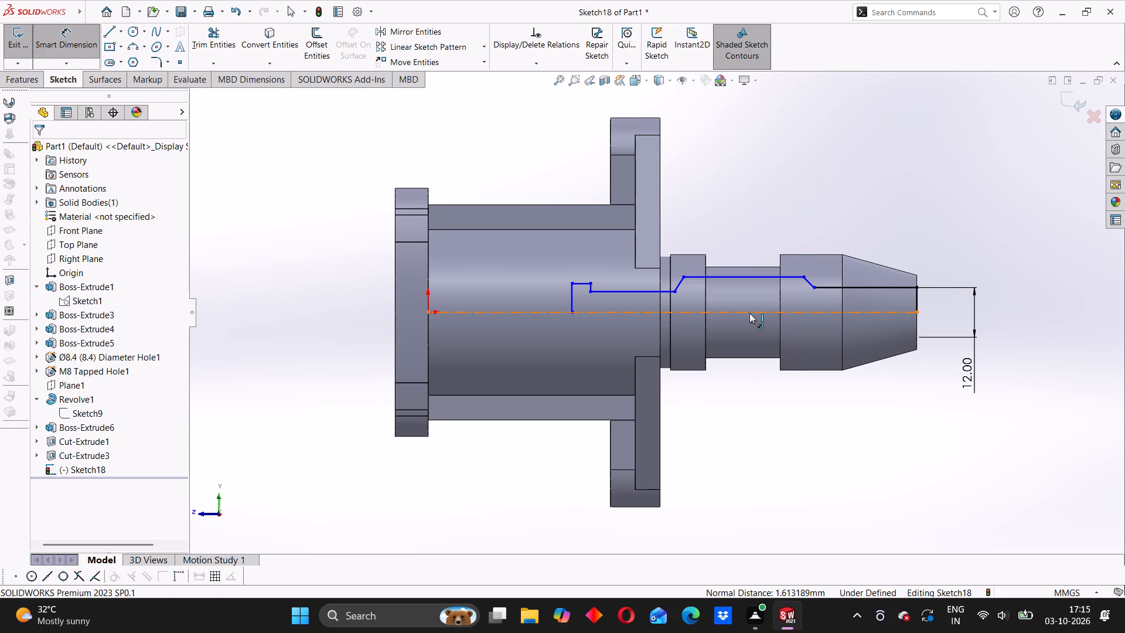
pyautogui.click(749, 313)
pyautogui.moveTo(803, 275); pyautogui.dragTo(810, 275)
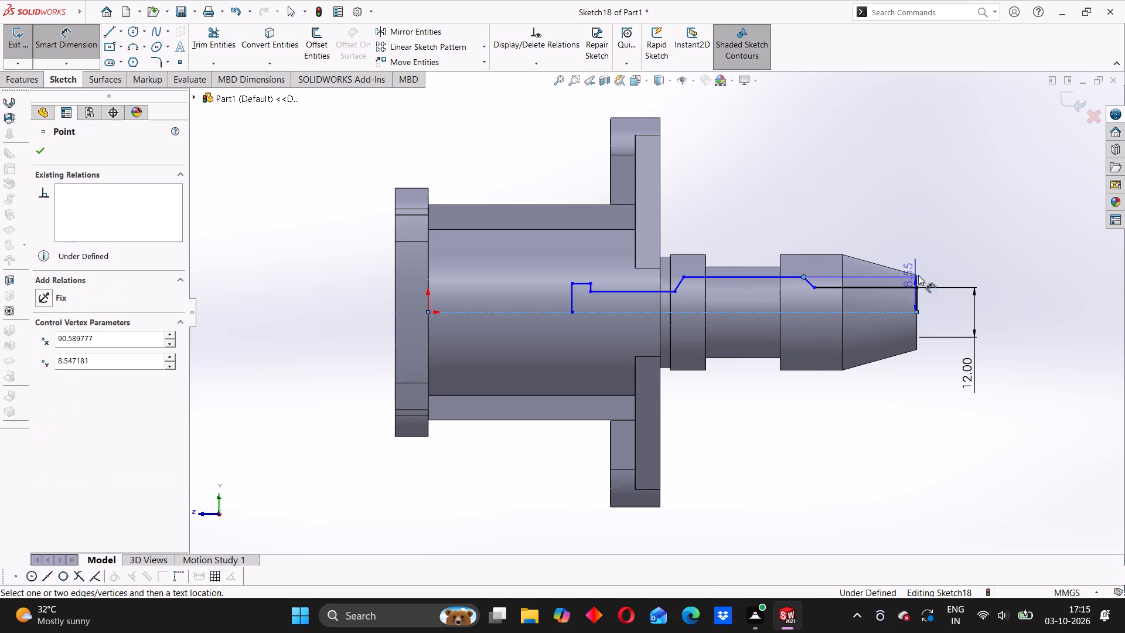
pyautogui.click(1011, 342)
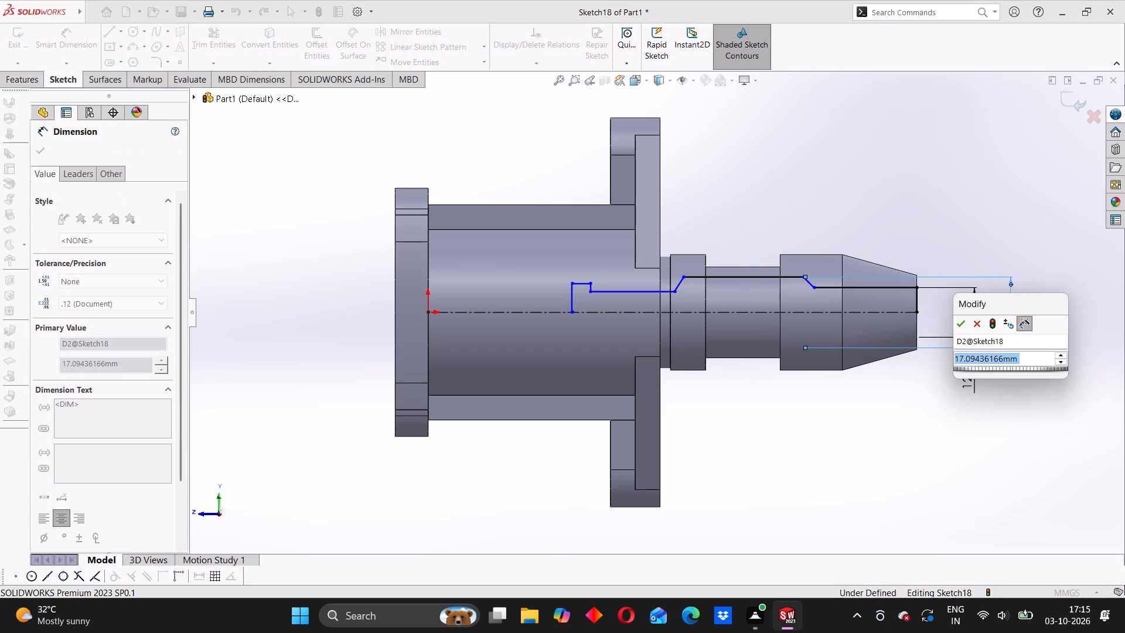
pyautogui.write('16')
pyautogui.press('Return')
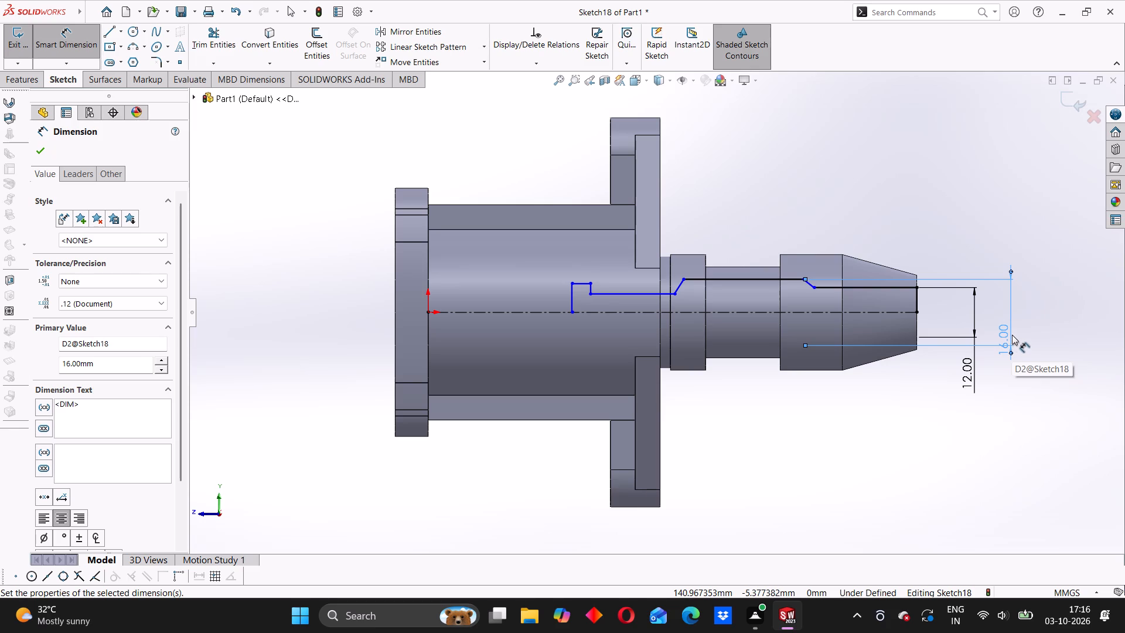
# Dimension the top corner of the square step at the profile's inner end as a 16 mm diameter about the centerline.
pyautogui.click(588, 314)
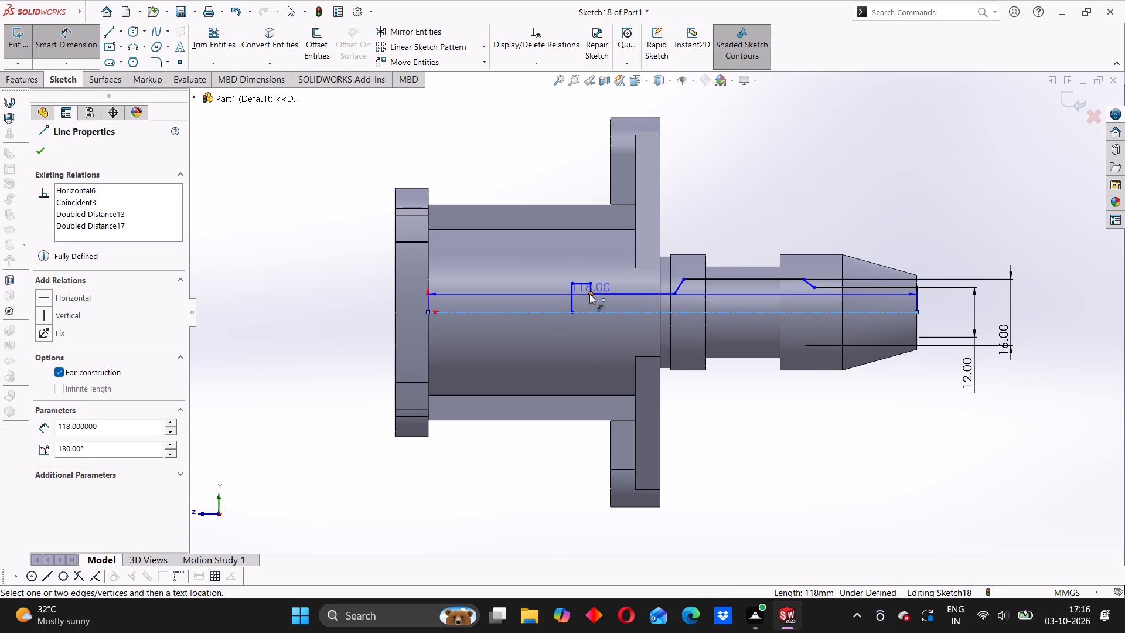
pyautogui.click(572, 283)
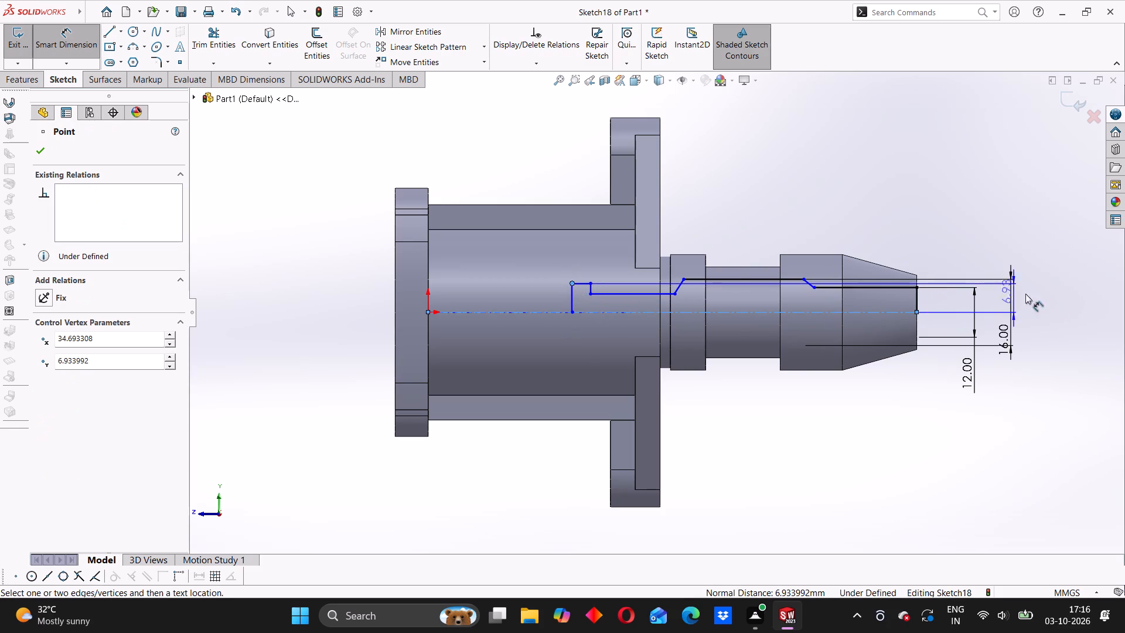
pyautogui.click(1092, 330)
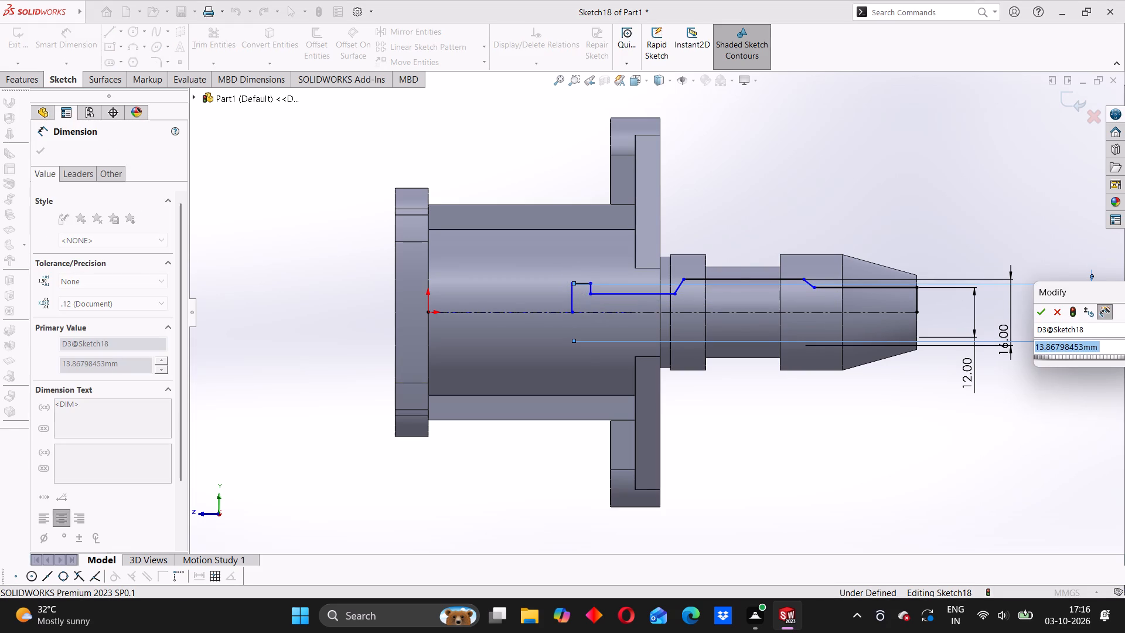
pyautogui.write('16')
pyautogui.press('Return')
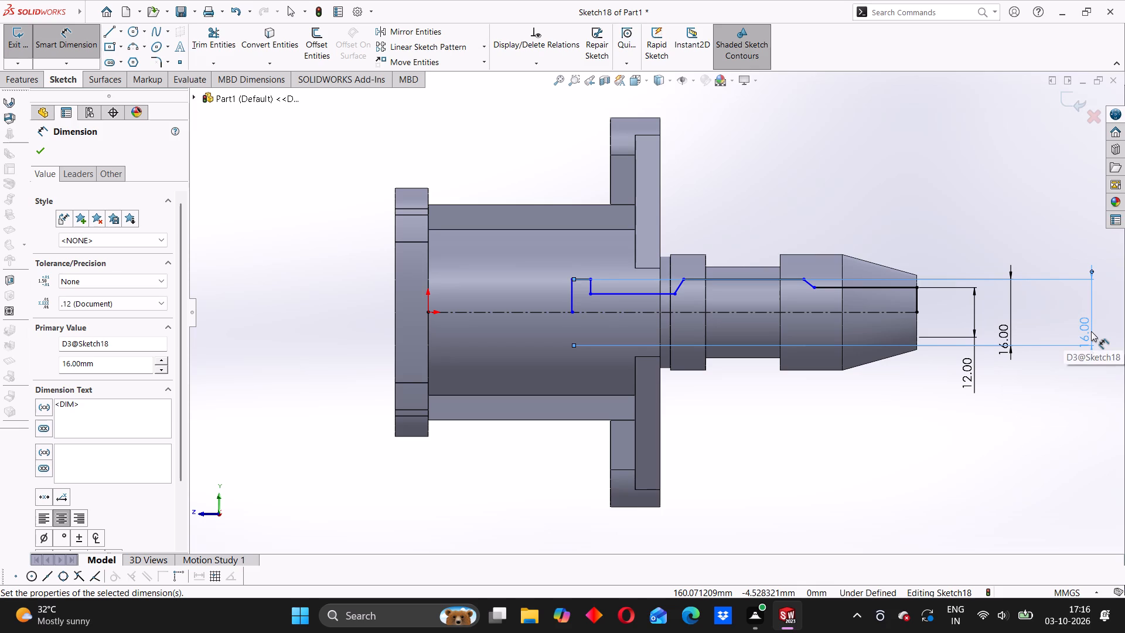
pyautogui.click(916, 251)
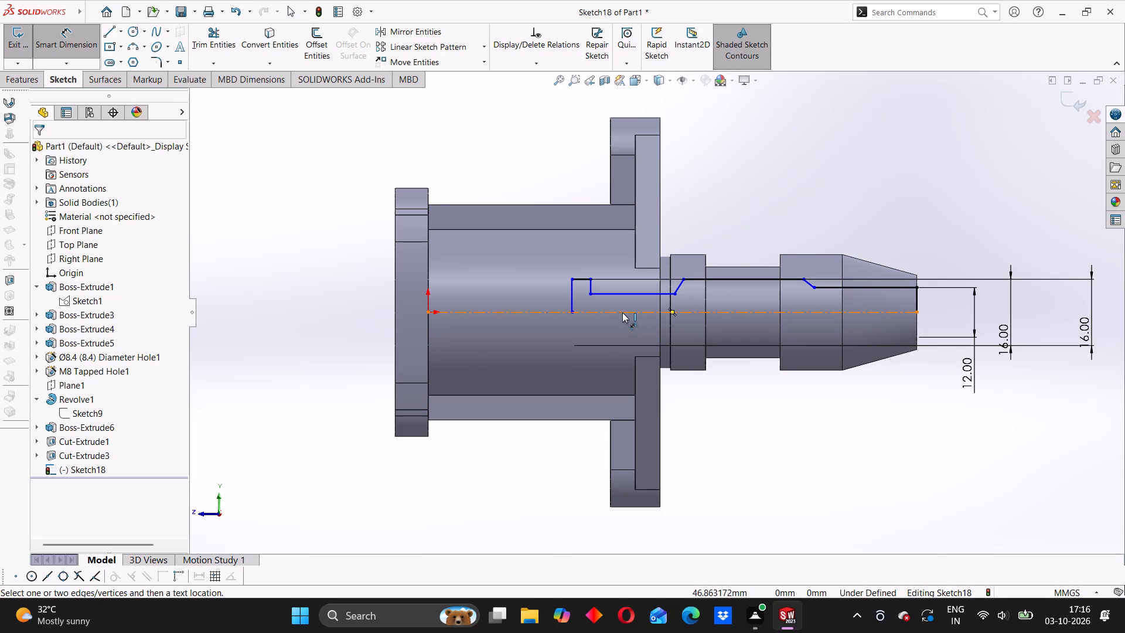
# Dimension the horizontal line between the square step and the nearer sloped shoulder as a 12 mm diameter about the centerline.
pyautogui.click(622, 312)
pyautogui.click(623, 293)
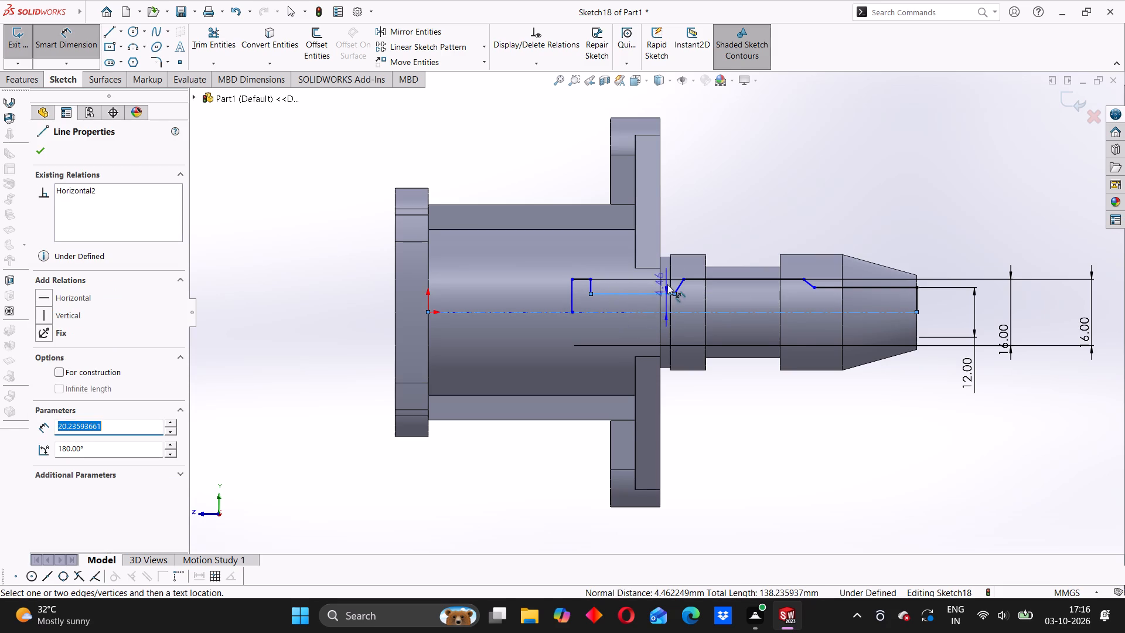
pyautogui.scroll(2, 1114, 339)
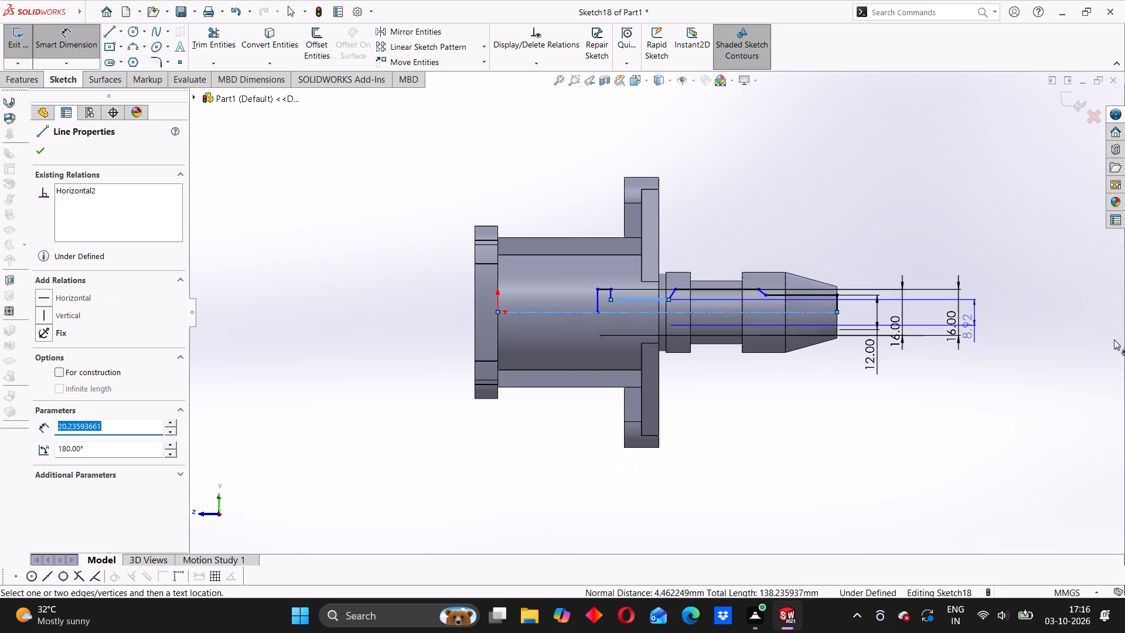
pyautogui.click(994, 336)
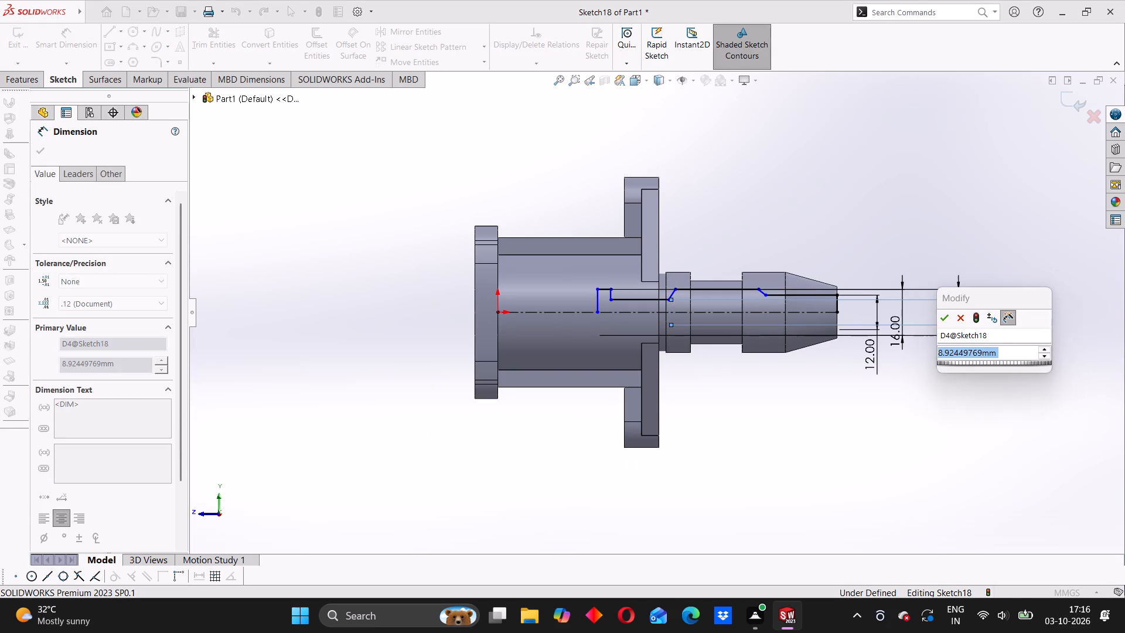
pyautogui.press('1')
pyautogui.press('2')
pyautogui.press('Return')
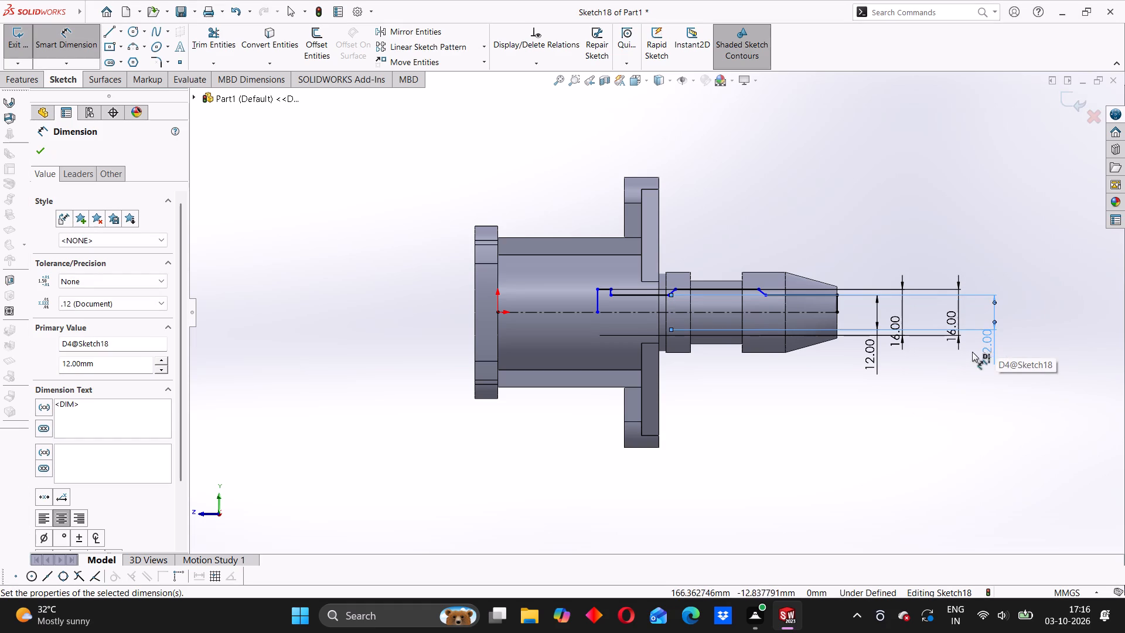
# Add a driven diameter dimension about the centerline to the horizontal profile line at the spigot's tapered end.
pyautogui.scroll(-2, 798, 313)
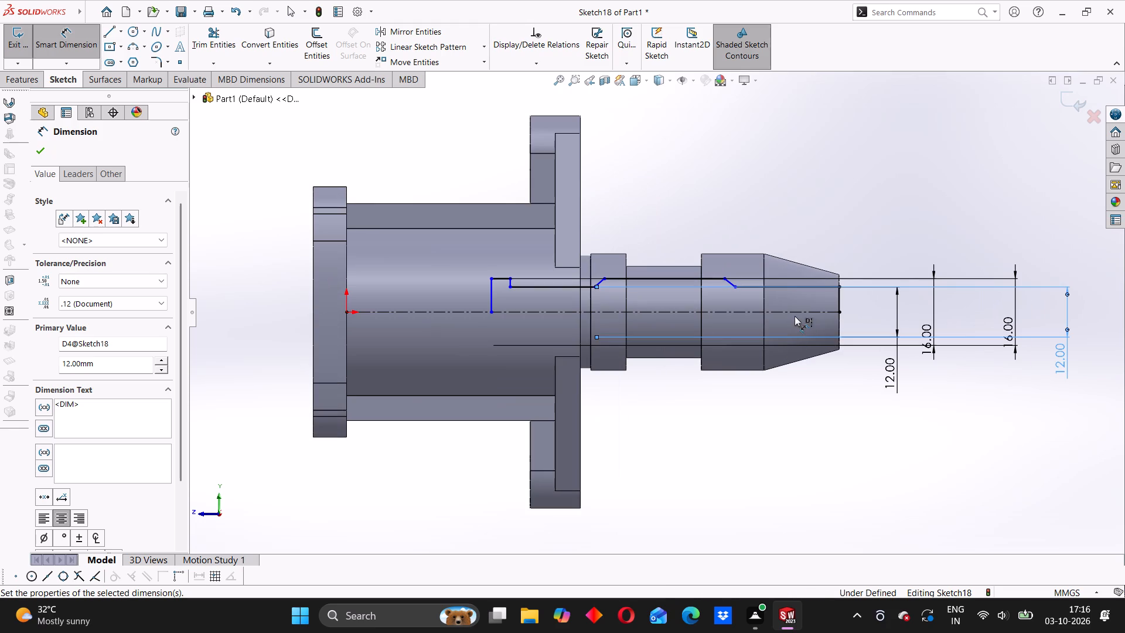
pyautogui.click(788, 312)
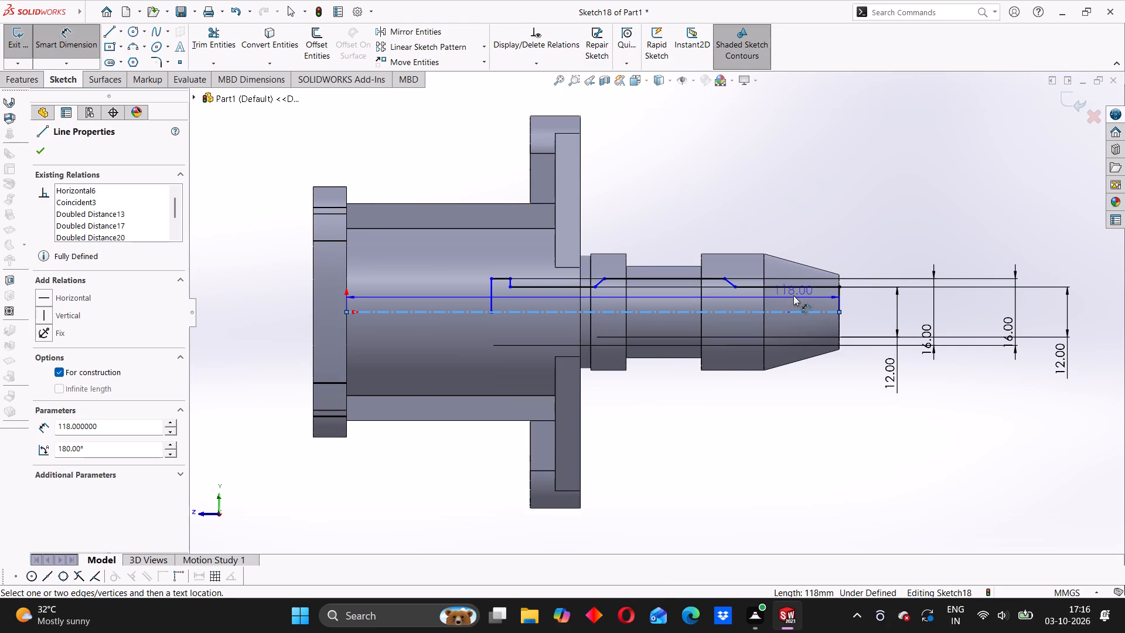
pyautogui.click(792, 287)
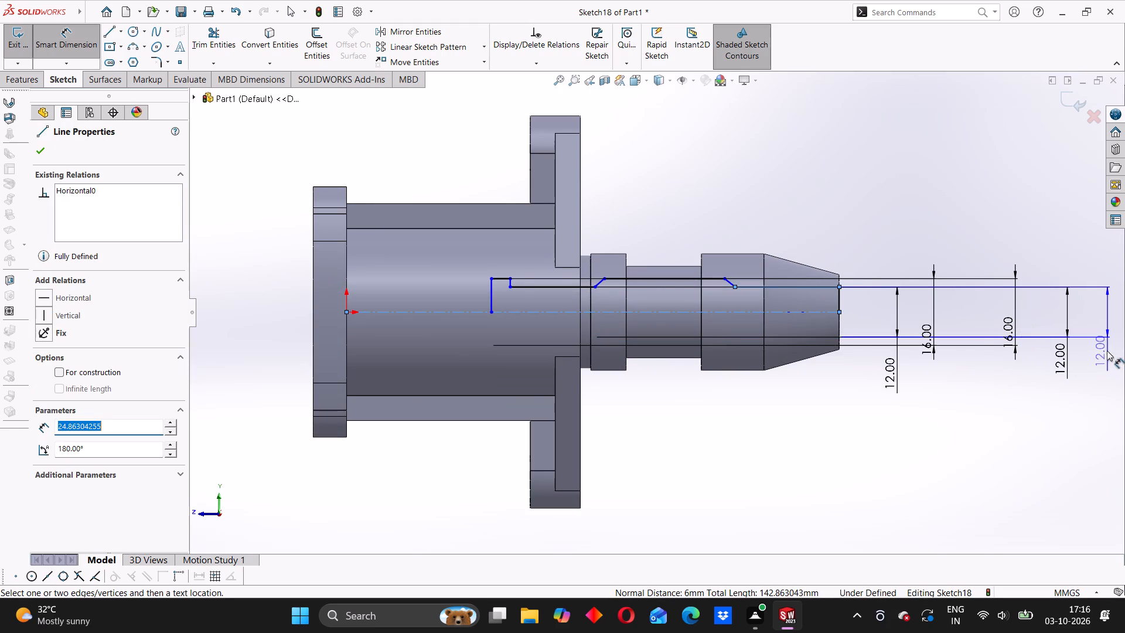
pyautogui.scroll(1, 1107, 350)
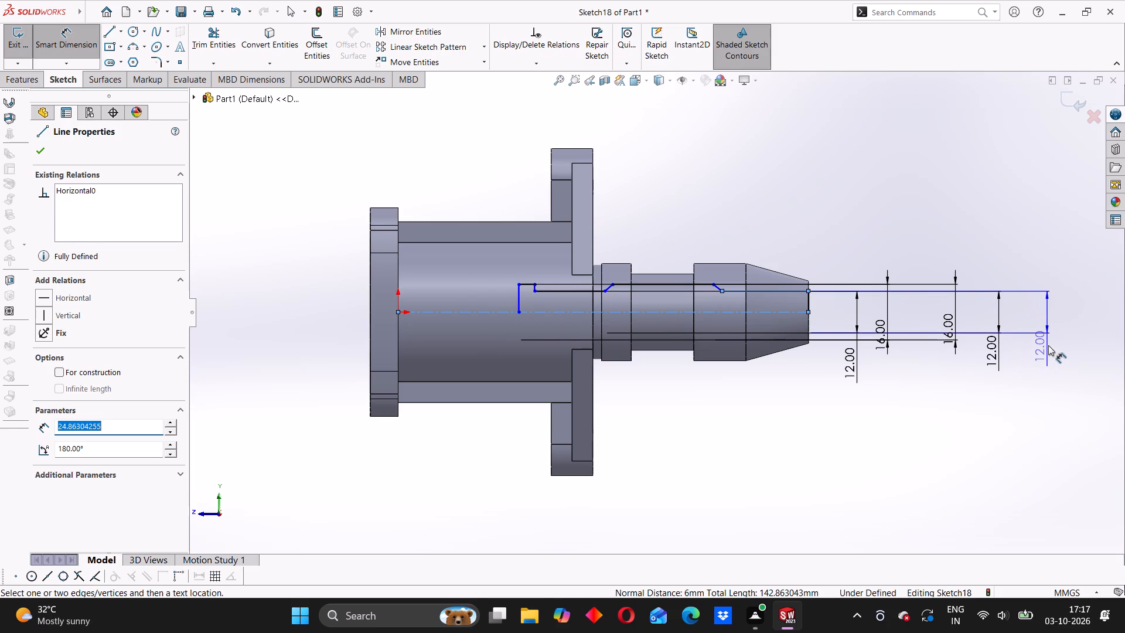
pyautogui.click(1048, 345)
pyautogui.click(943, 294)
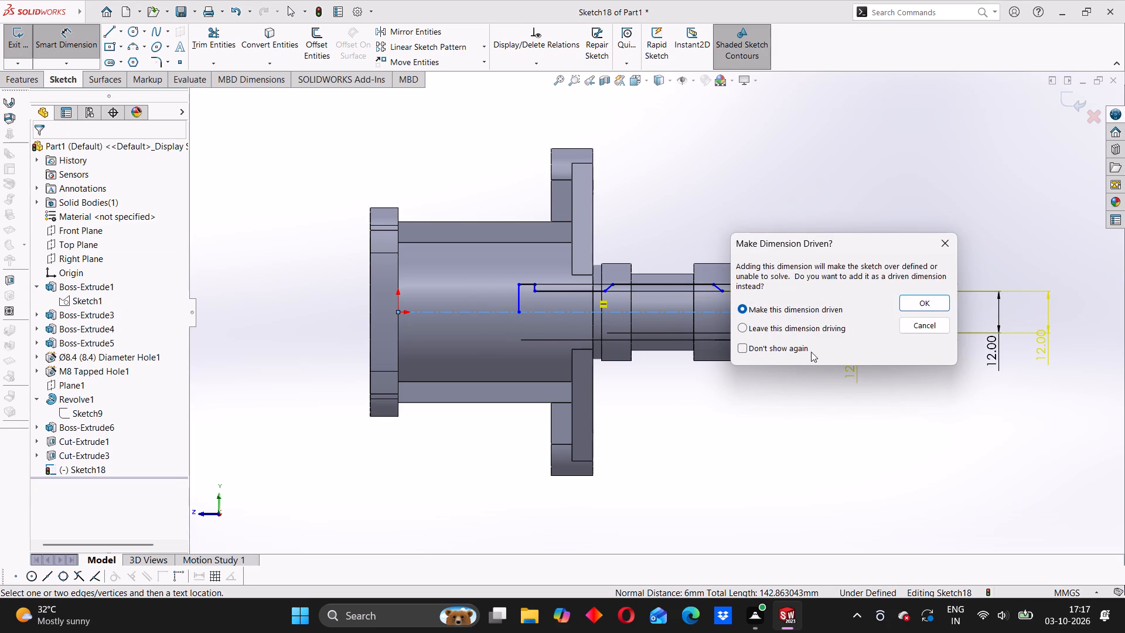
pyautogui.click(924, 305)
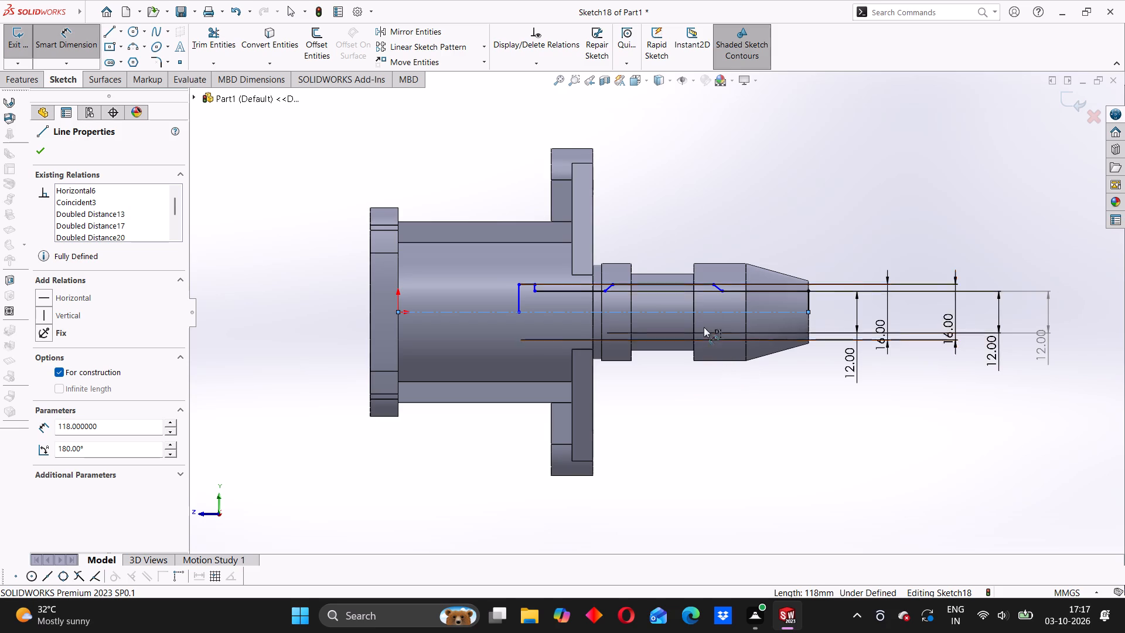
# Dimension the length of the horizontal profile line at the spigot's tapered end as 22 mm.
pyautogui.scroll(-3, 704, 327)
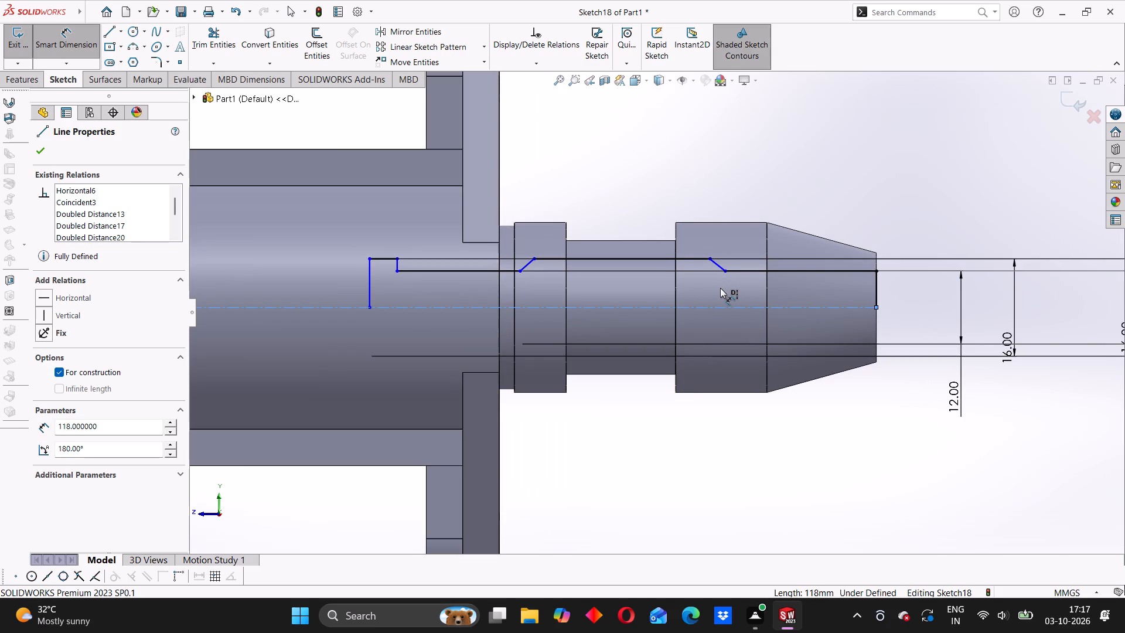
pyautogui.click(794, 271)
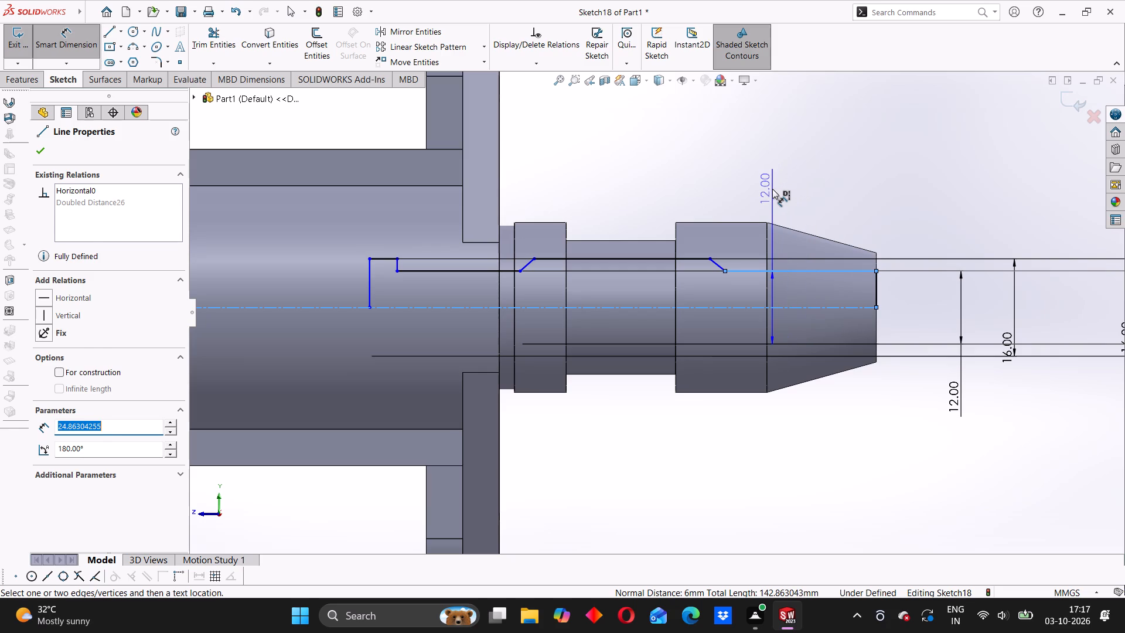
pyautogui.press('Escape')
pyautogui.click(794, 188)
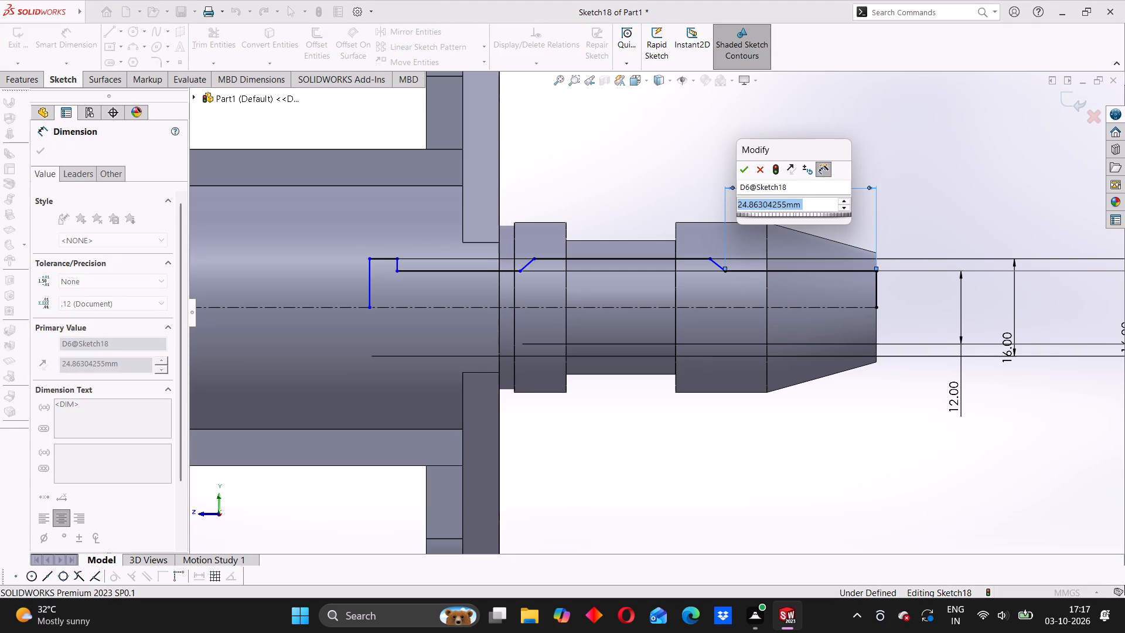
pyautogui.write('22')
pyautogui.press('Return')
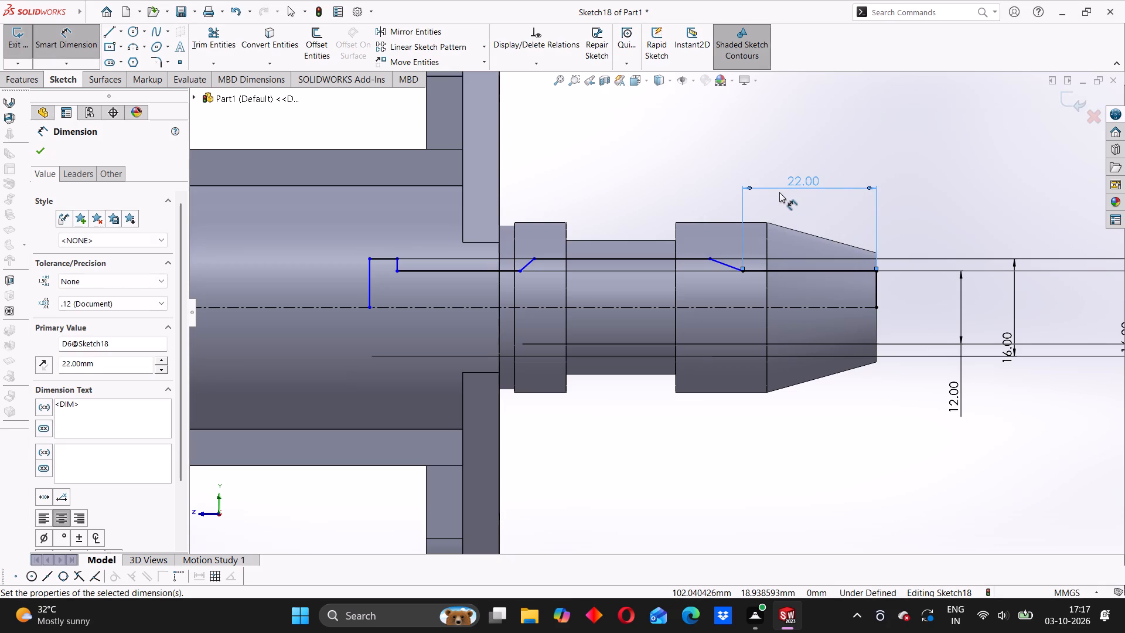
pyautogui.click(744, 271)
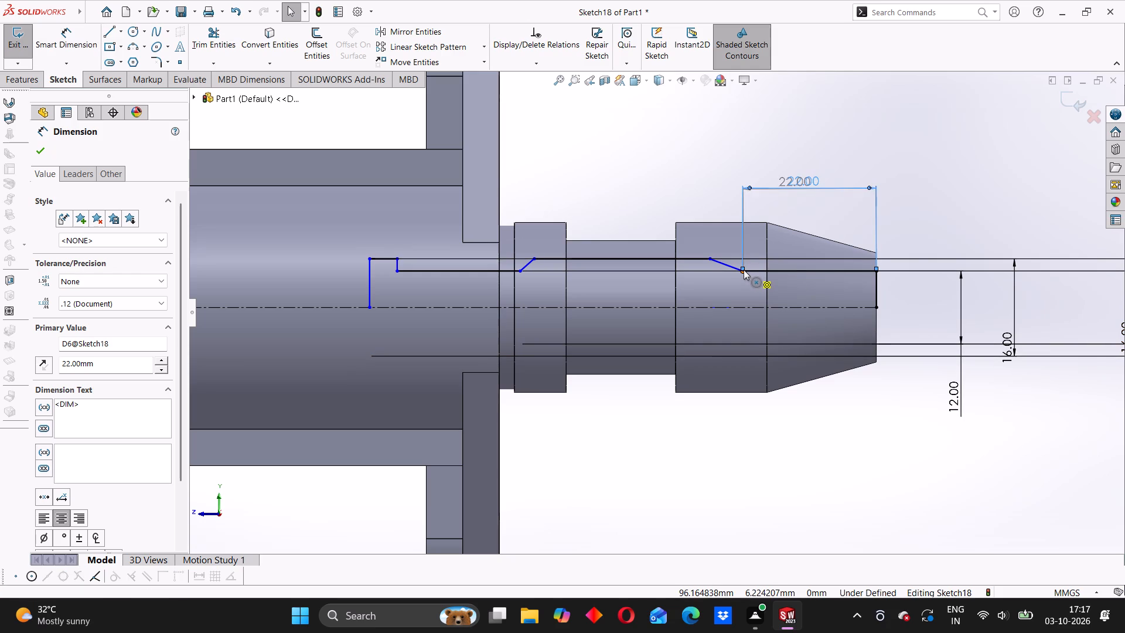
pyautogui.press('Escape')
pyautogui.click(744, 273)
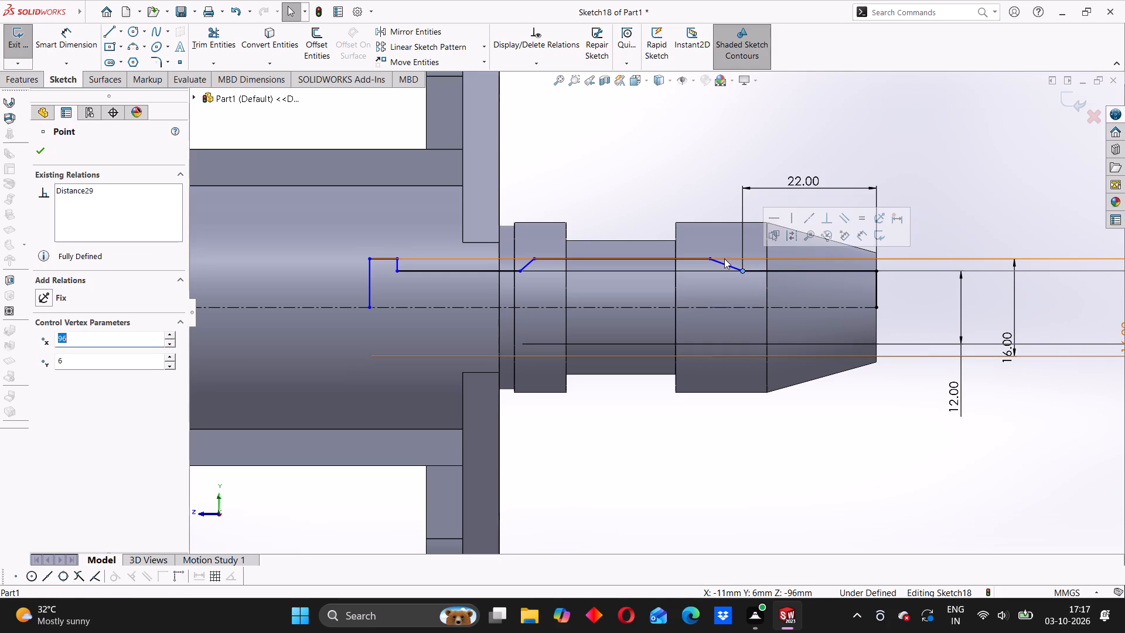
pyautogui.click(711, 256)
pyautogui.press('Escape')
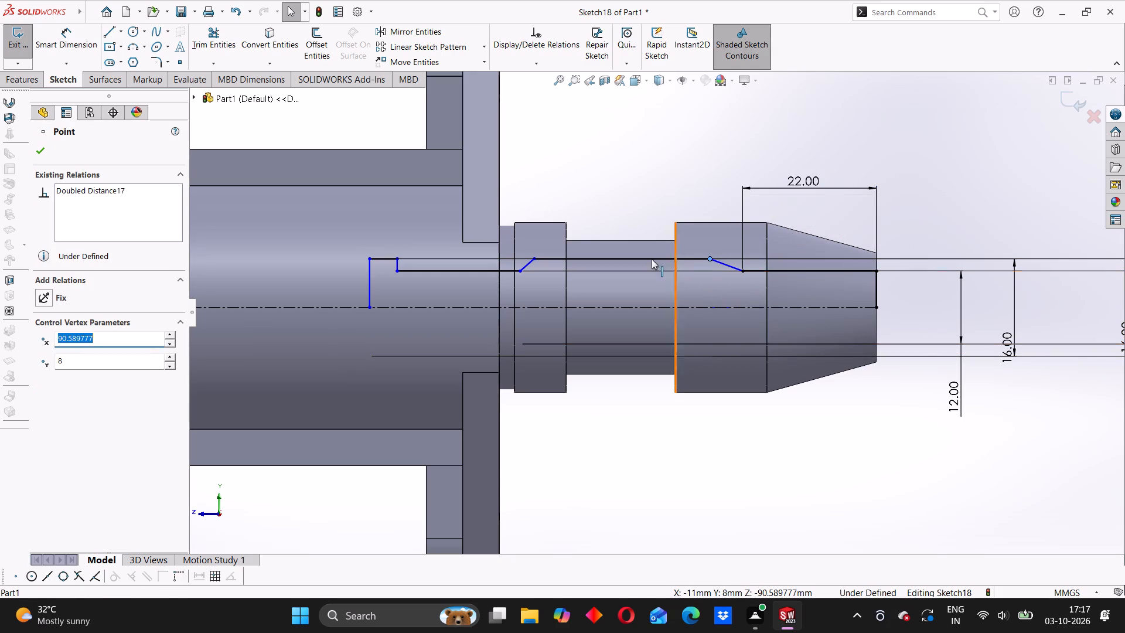
# Dimension the horizontal distance between the endpoints of the sloped shoulder nearer the tapered end as 2 mm.
pyautogui.click(91, 47)
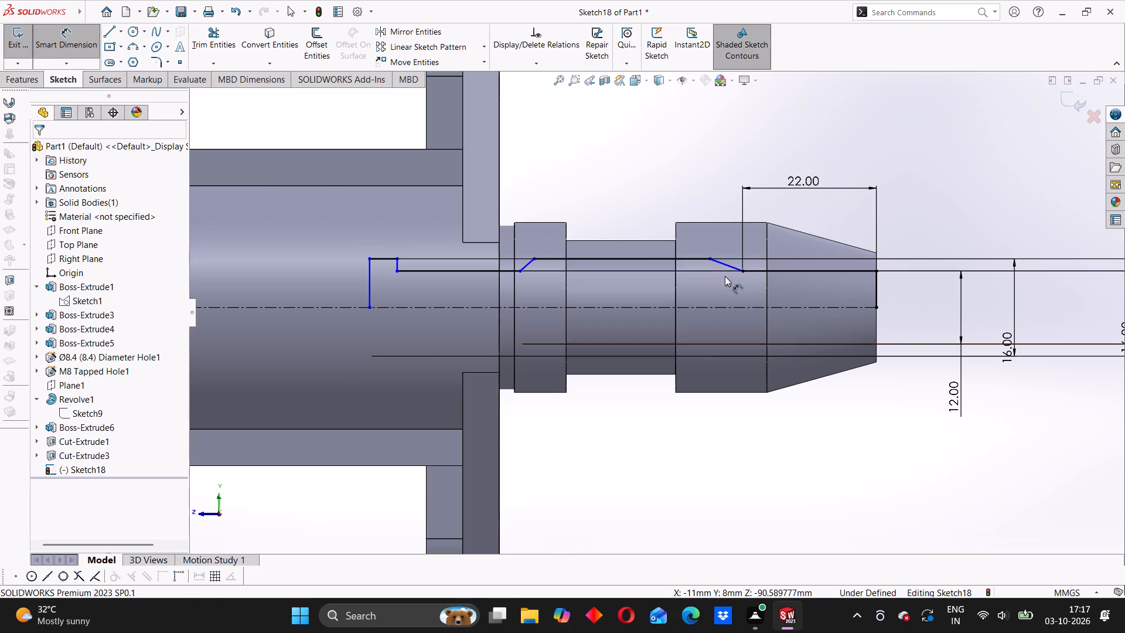
pyautogui.click(742, 270)
pyautogui.click(708, 257)
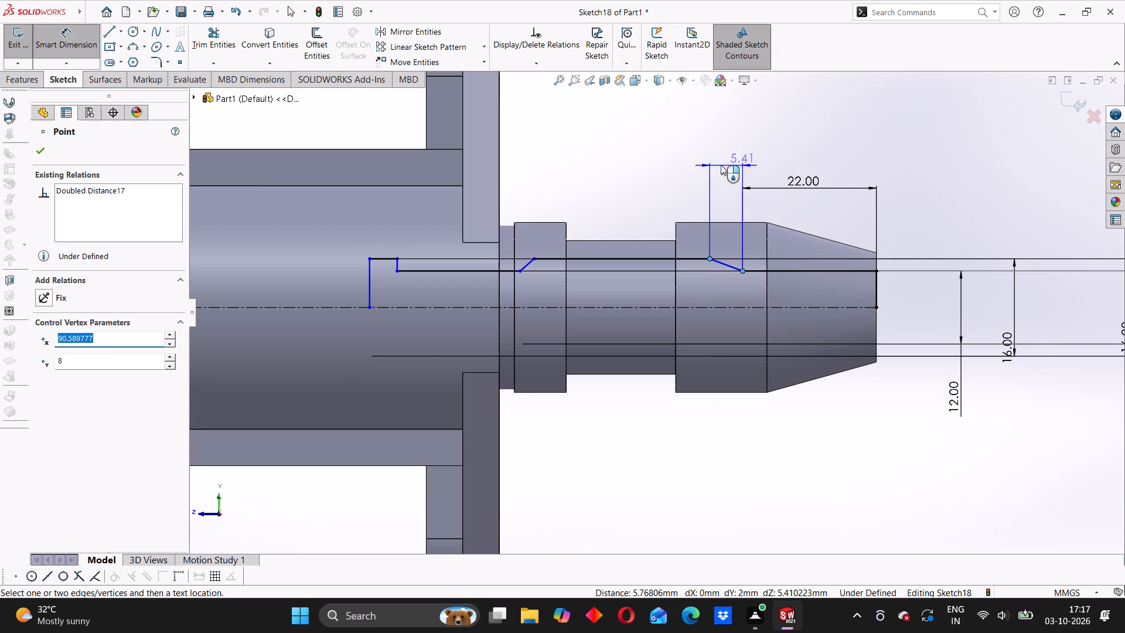
pyautogui.click(722, 154)
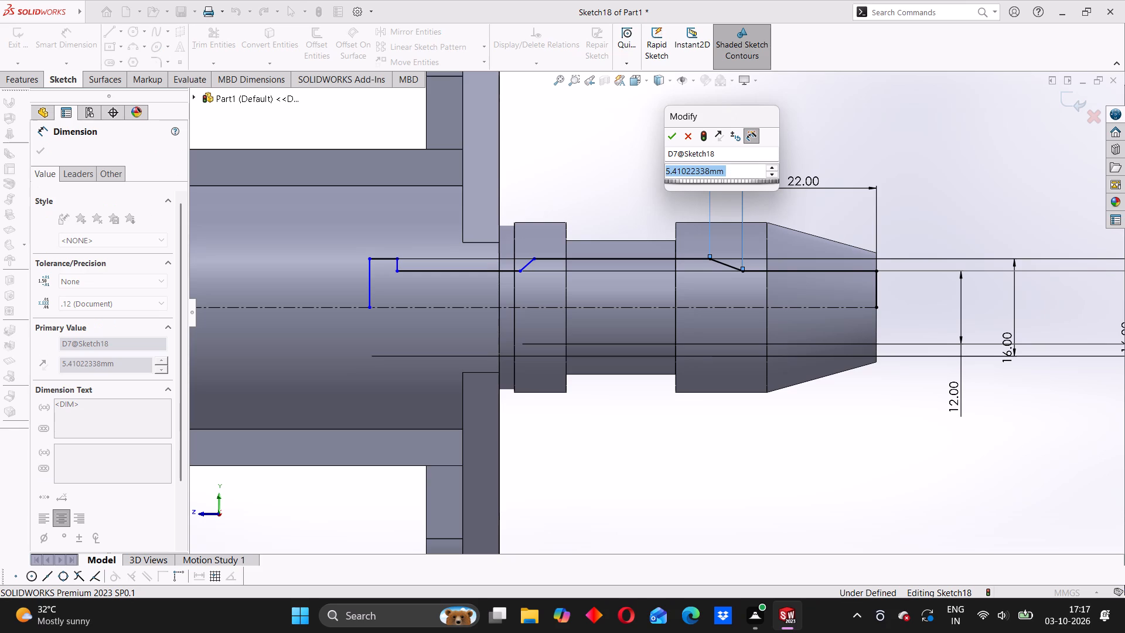
pyautogui.press('2')
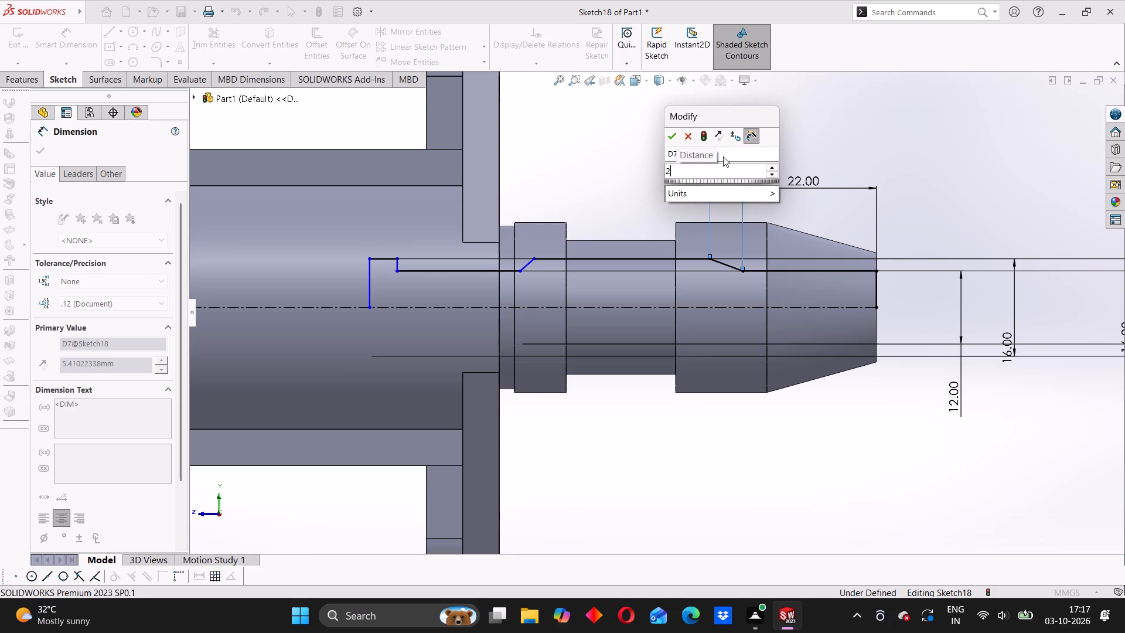
pyautogui.press('Return')
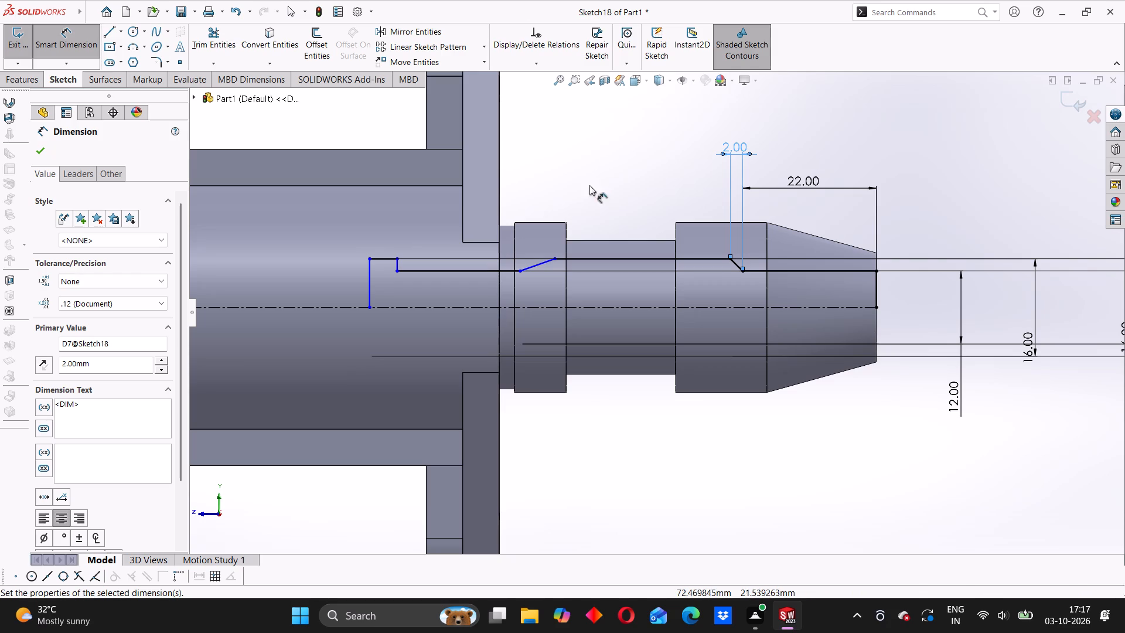
# Dimension the horizontal distance between the endpoints of the sloped shoulder nearer the flange as 2 mm.
pyautogui.click(521, 270)
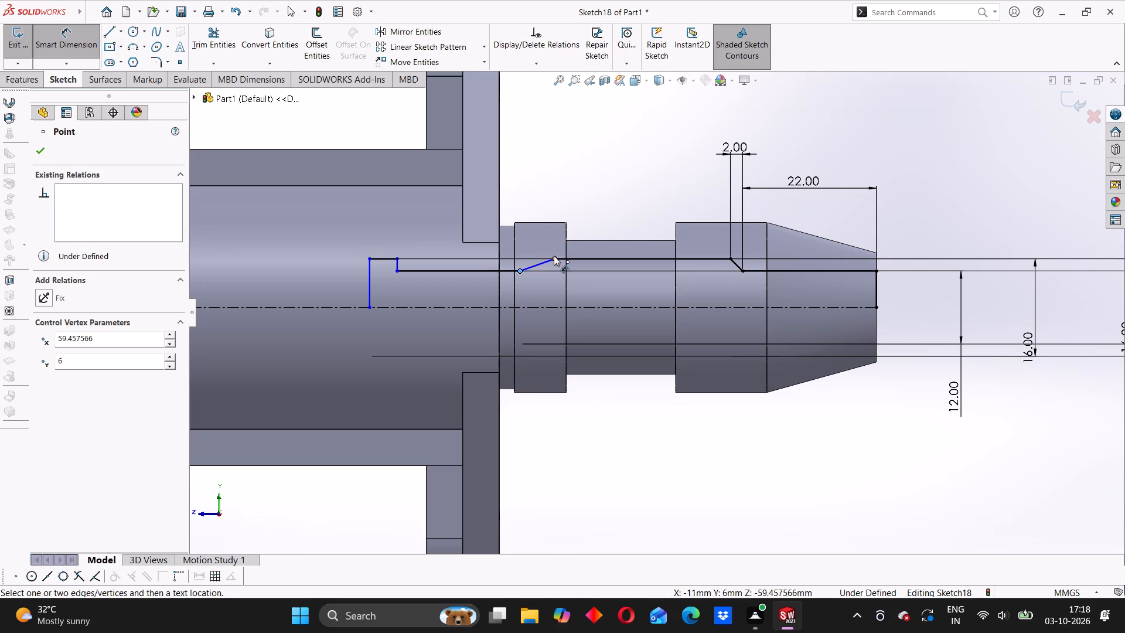
pyautogui.click(554, 257)
pyautogui.click(550, 179)
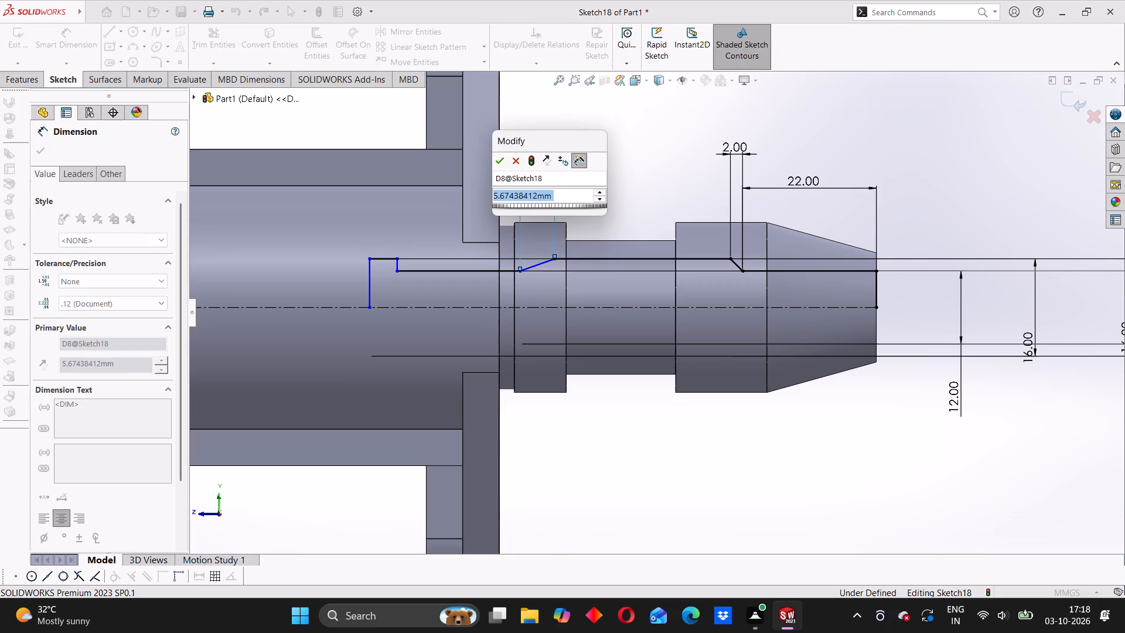
pyautogui.press('2')
pyautogui.press('Return')
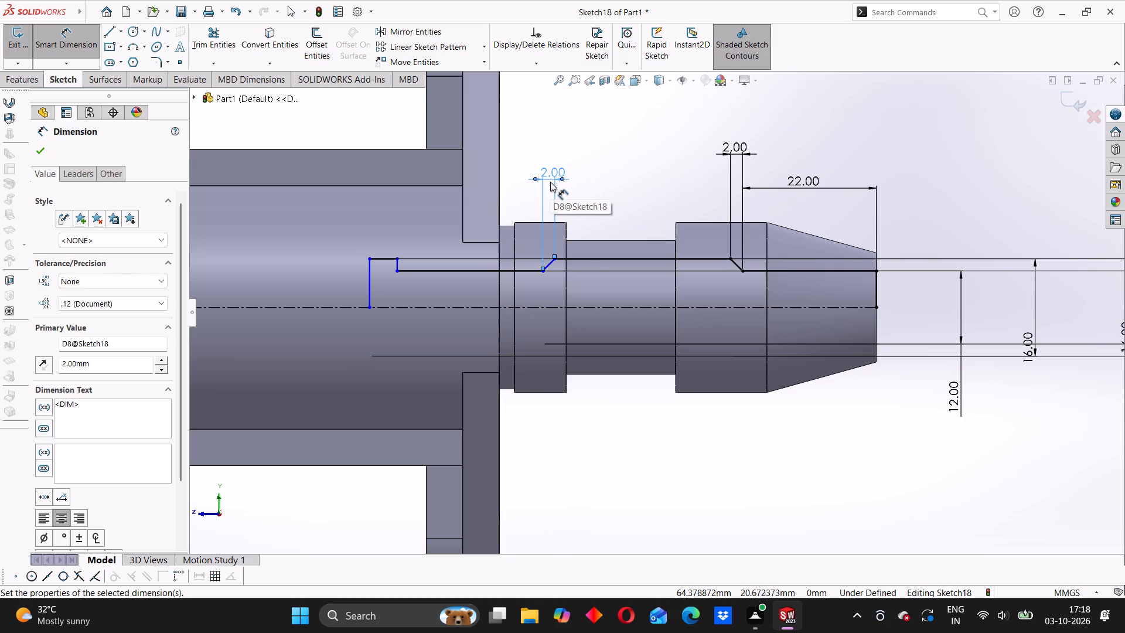
# Dimension the length of the raised profile line between the two sloped shoulders as 40 mm.
pyautogui.click(585, 256)
pyautogui.click(600, 206)
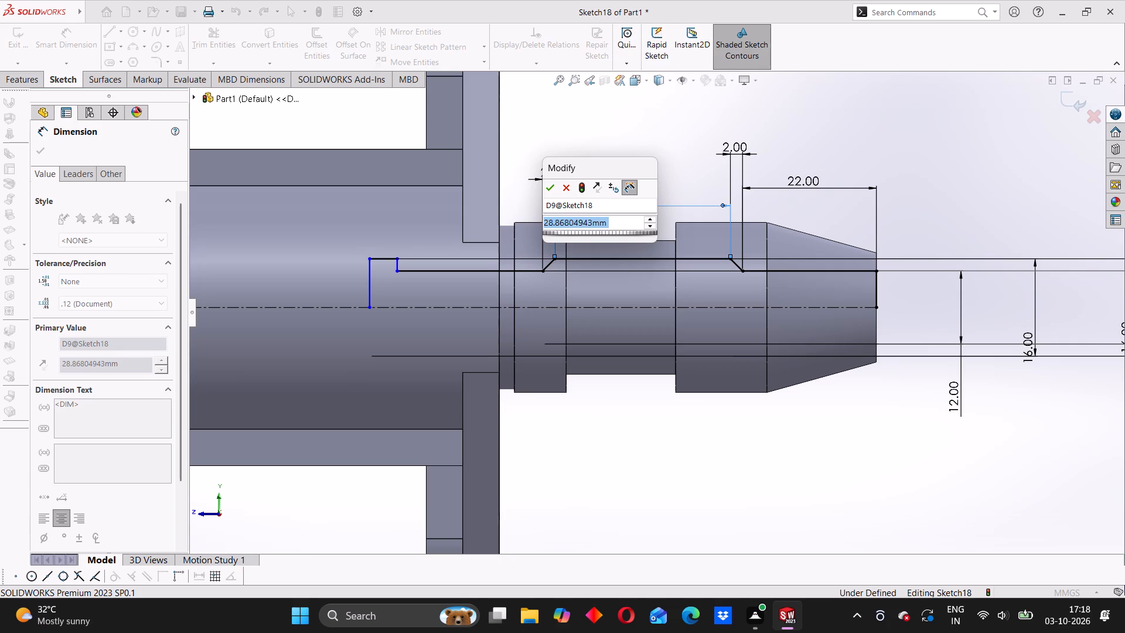
pyautogui.write('40')
pyautogui.press('Return')
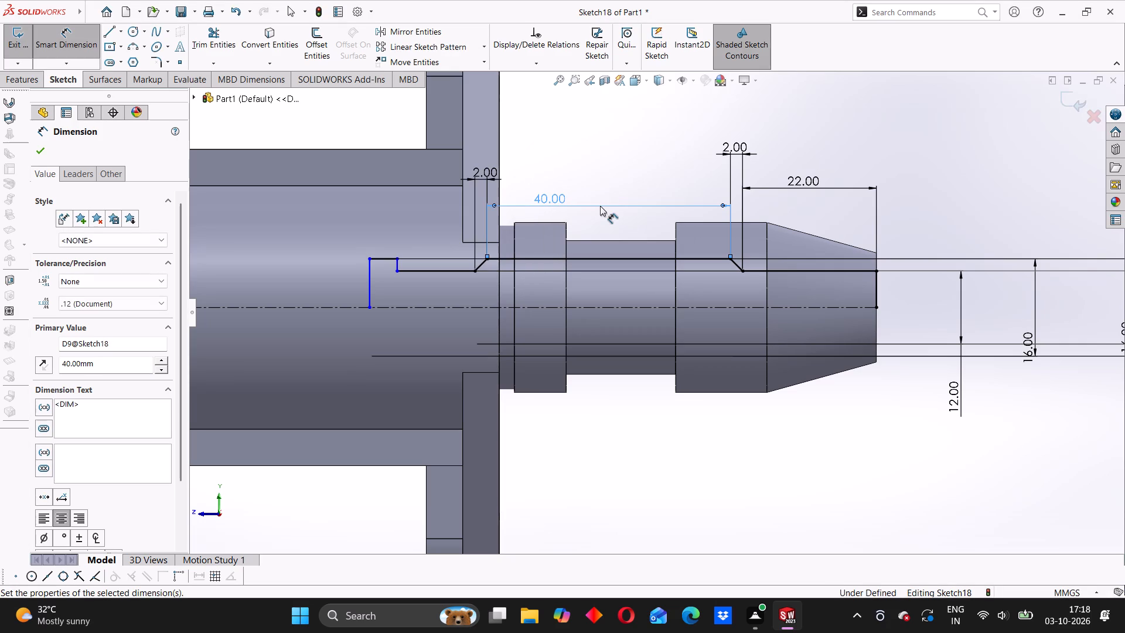
pyautogui.click(588, 172)
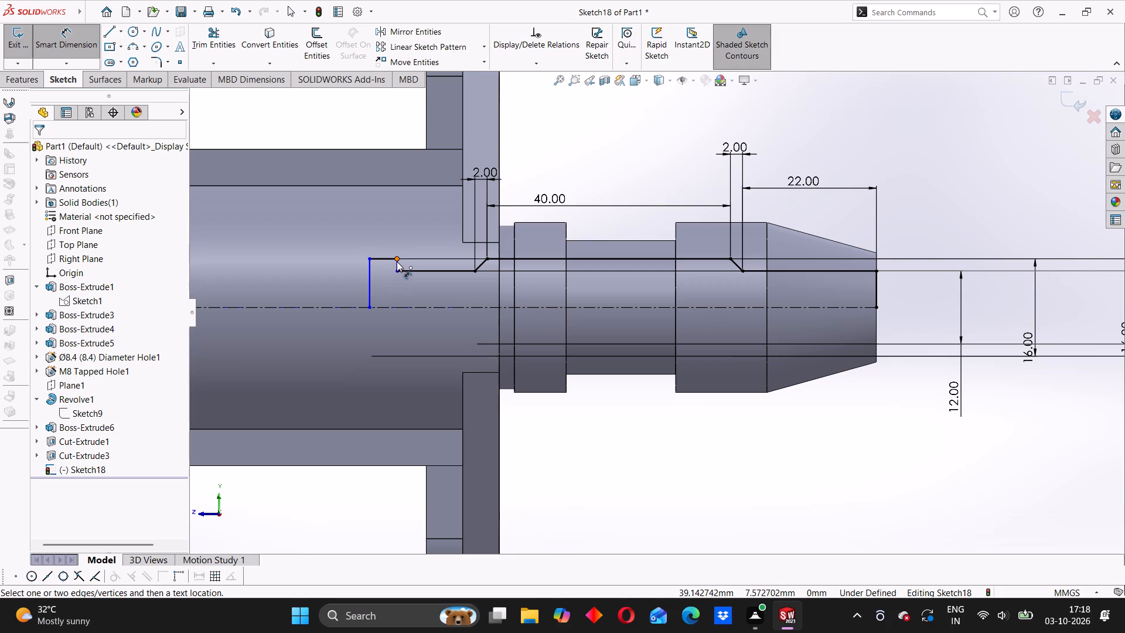
# Dimension the width of the square step at the profile's inner end as 2 mm.
pyautogui.click(380, 258)
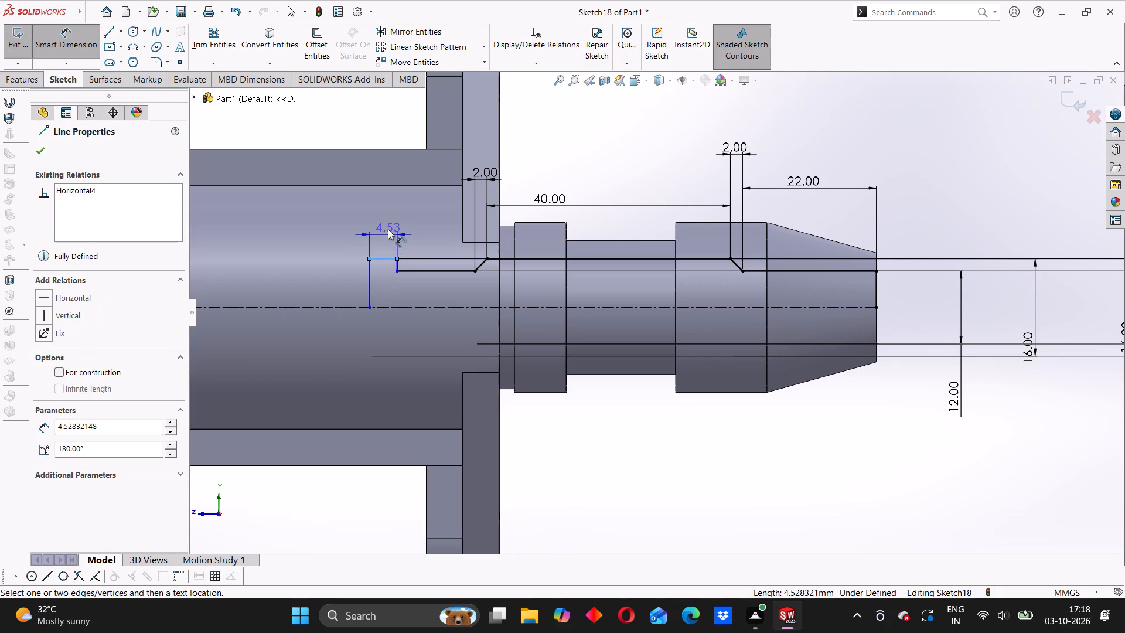
pyautogui.click(388, 229)
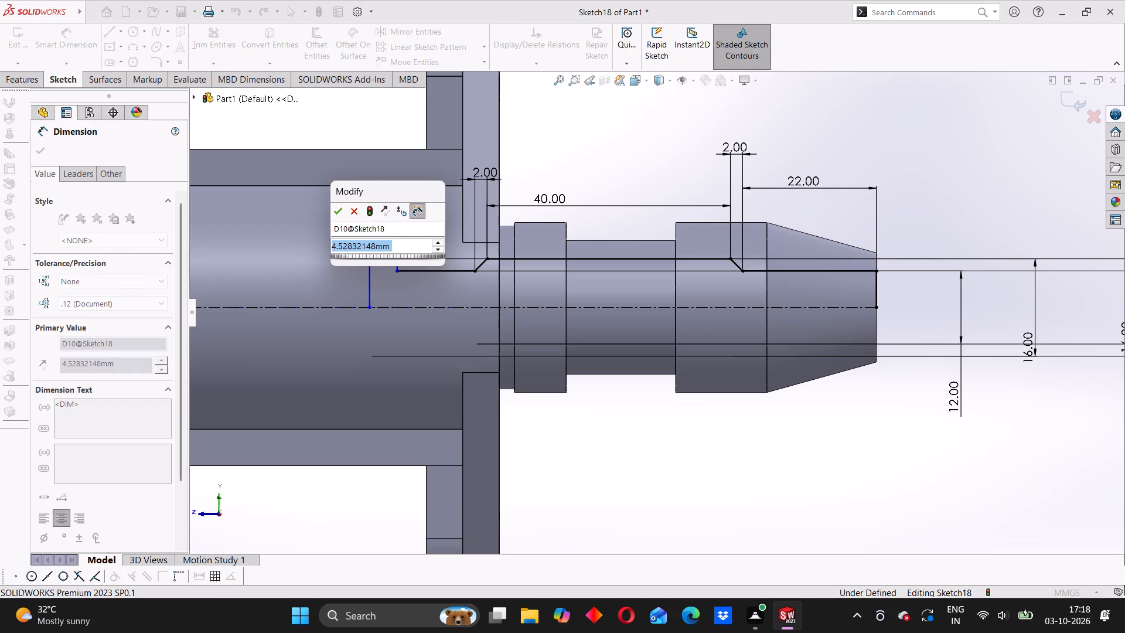
pyautogui.press('2')
pyautogui.press('Return')
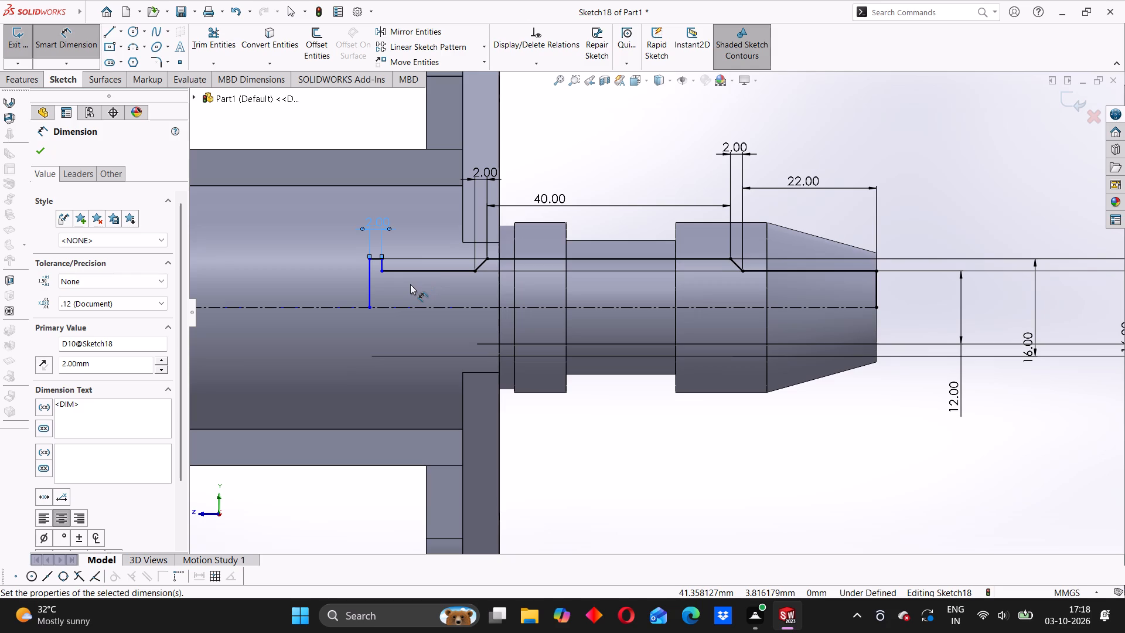
# Dimension the bore's overall length from the vertical inner end line to the centerline's endpoint at the tapered end as 85 mm.
pyautogui.click(370, 285)
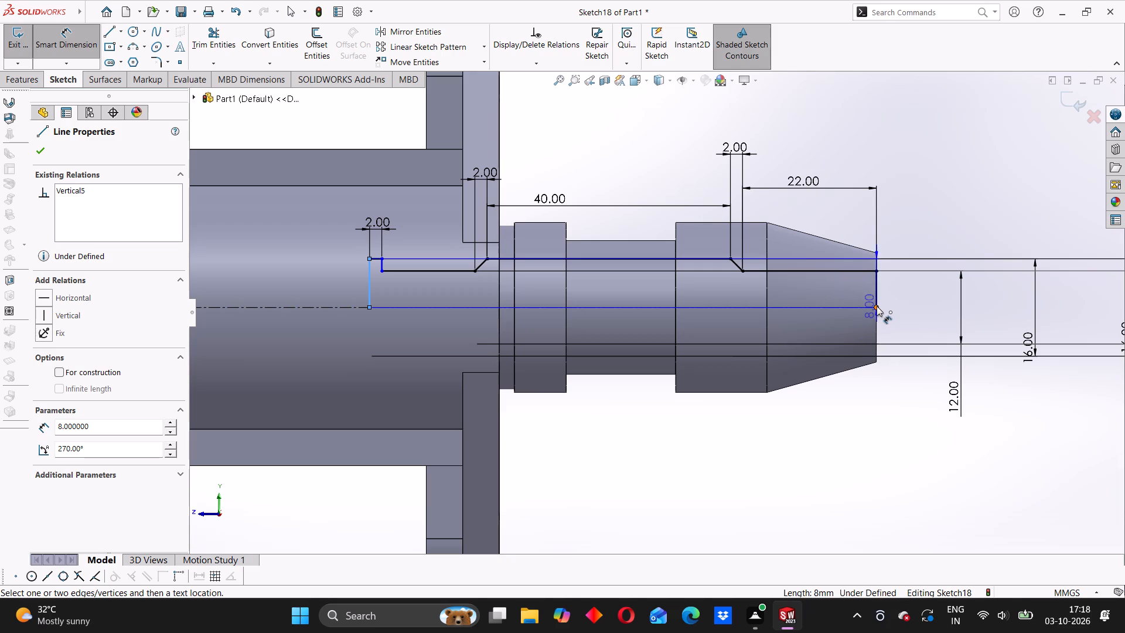
pyautogui.click(875, 308)
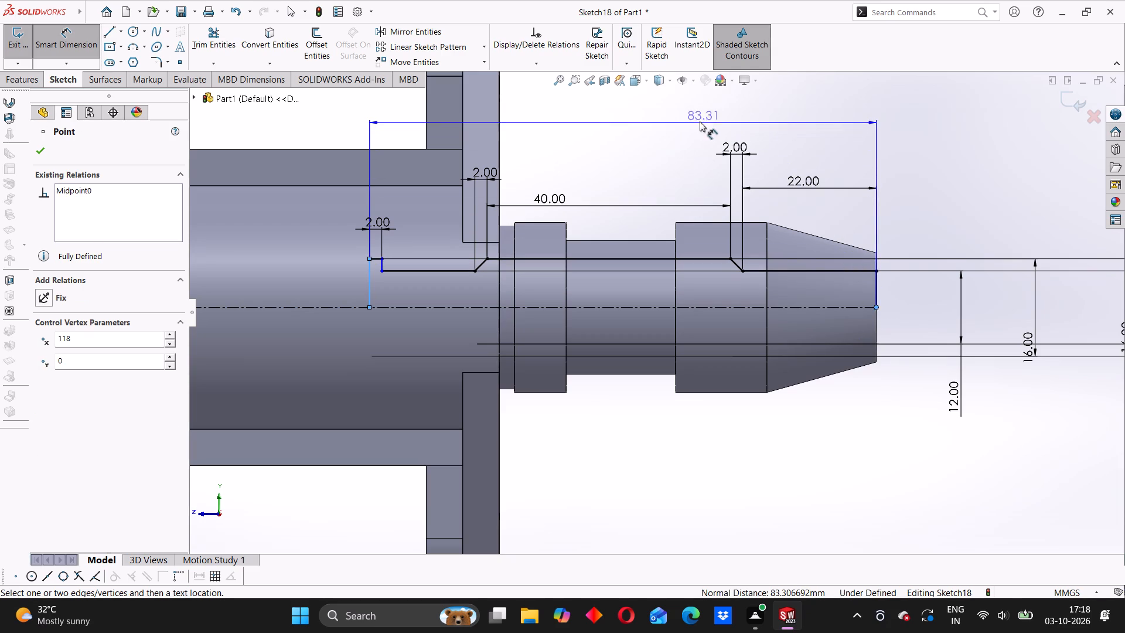
pyautogui.click(655, 120)
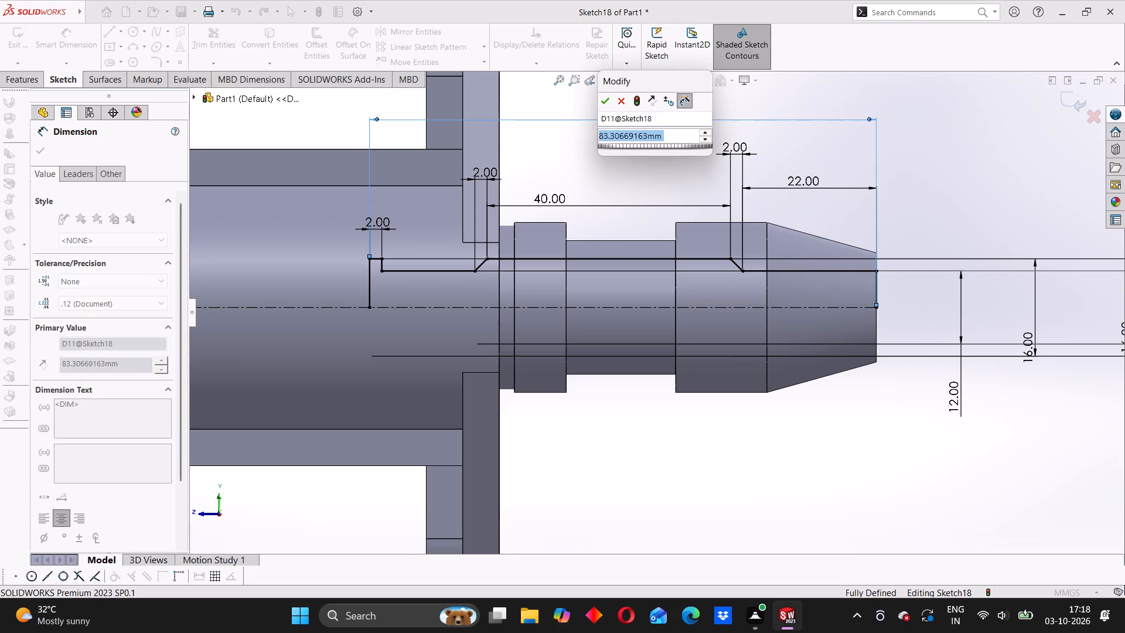
pyautogui.write('85')
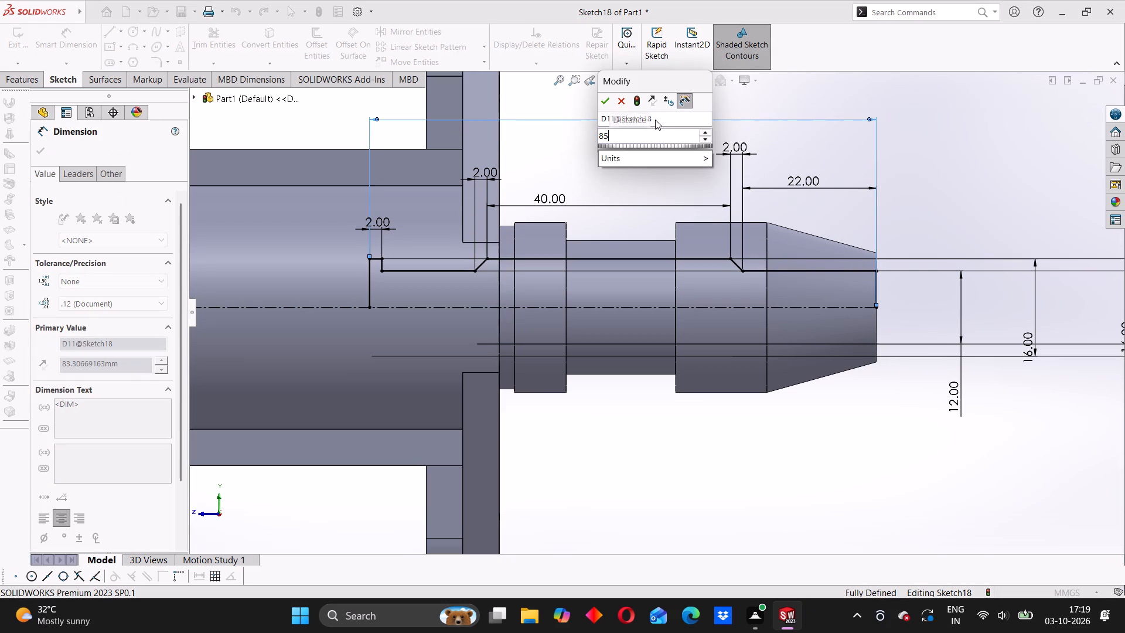
pyautogui.press('Return')
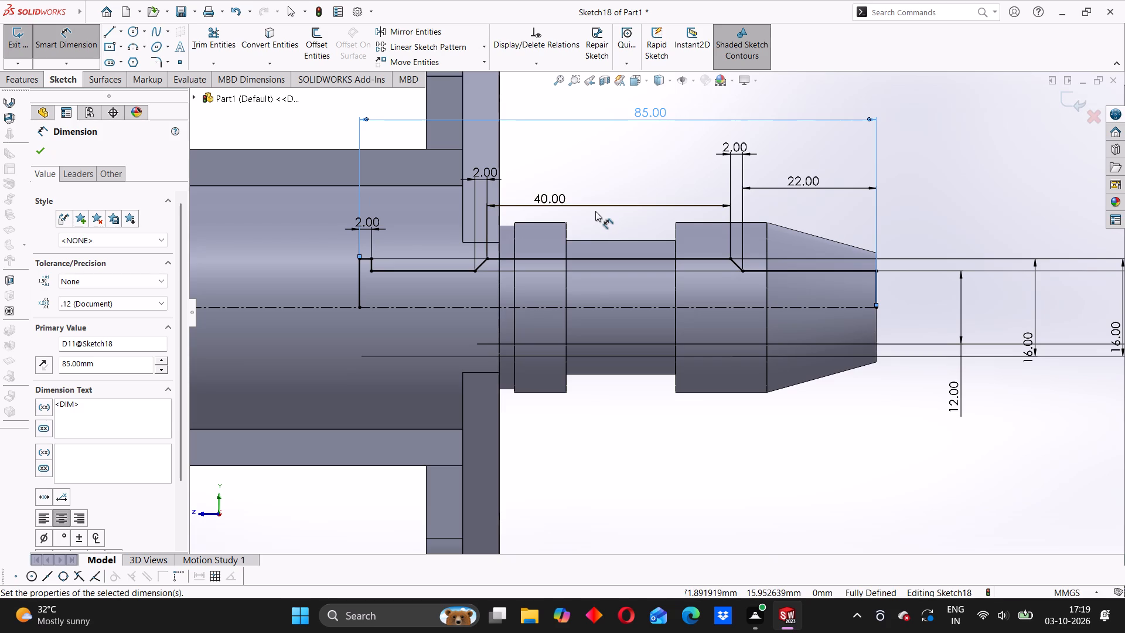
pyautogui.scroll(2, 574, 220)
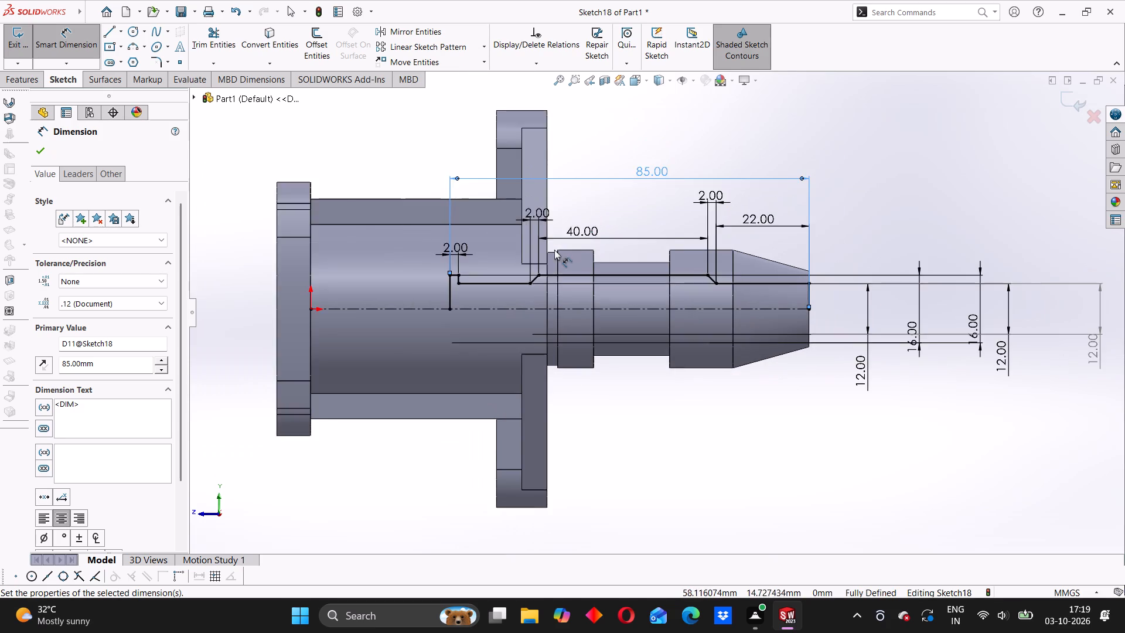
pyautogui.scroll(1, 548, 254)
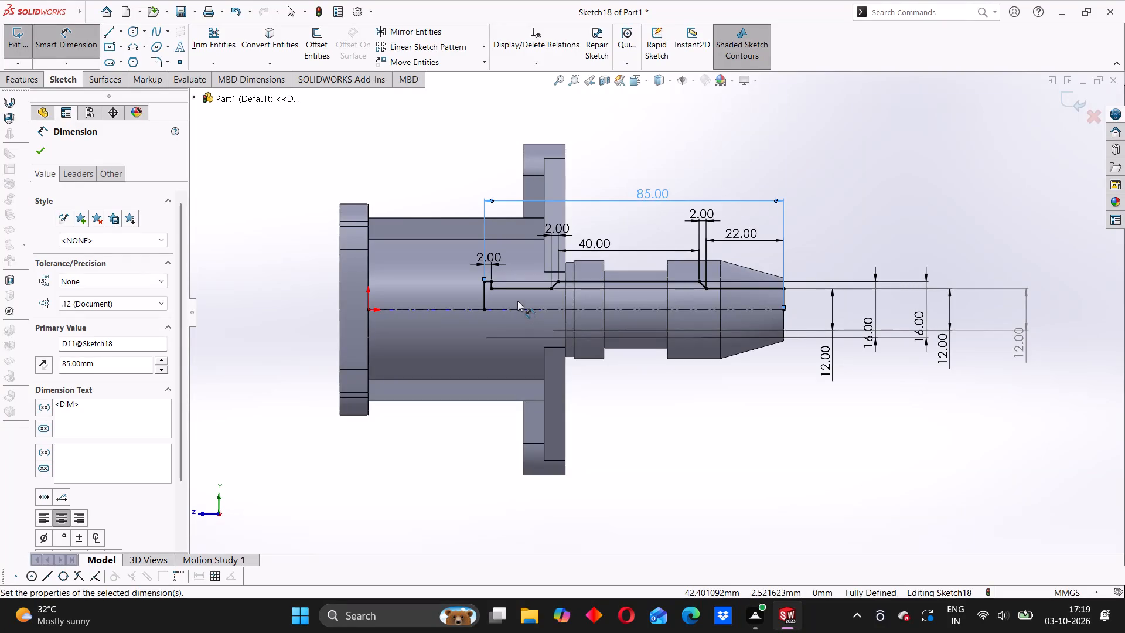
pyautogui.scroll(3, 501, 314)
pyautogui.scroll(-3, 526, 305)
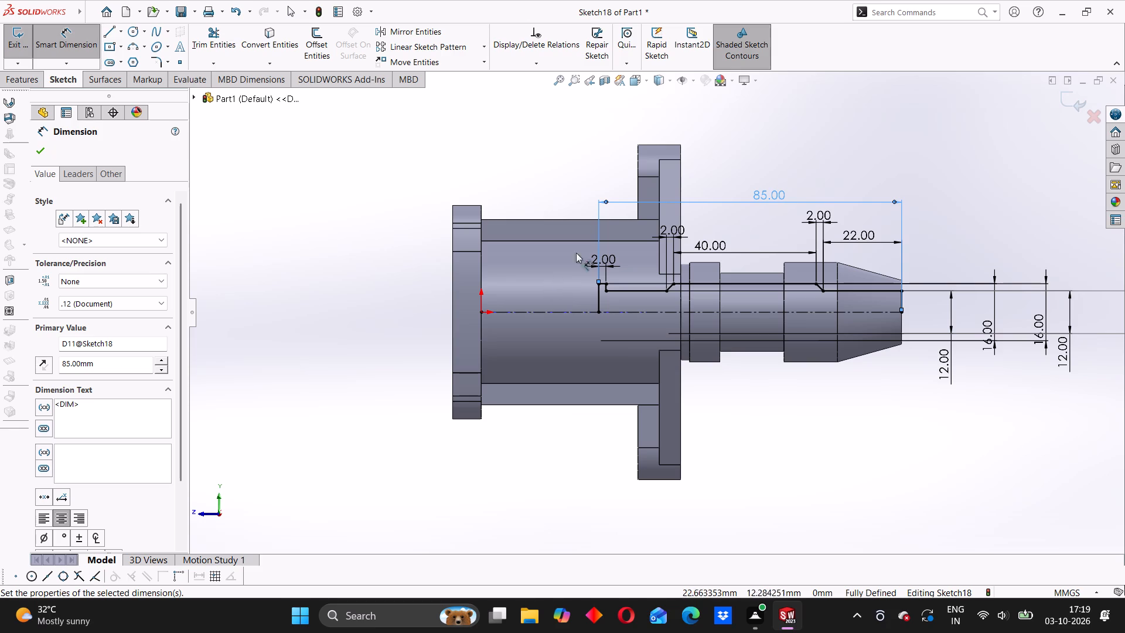
# Switch the model's display style to Hidden Lines Visible.
pyautogui.click(673, 79)
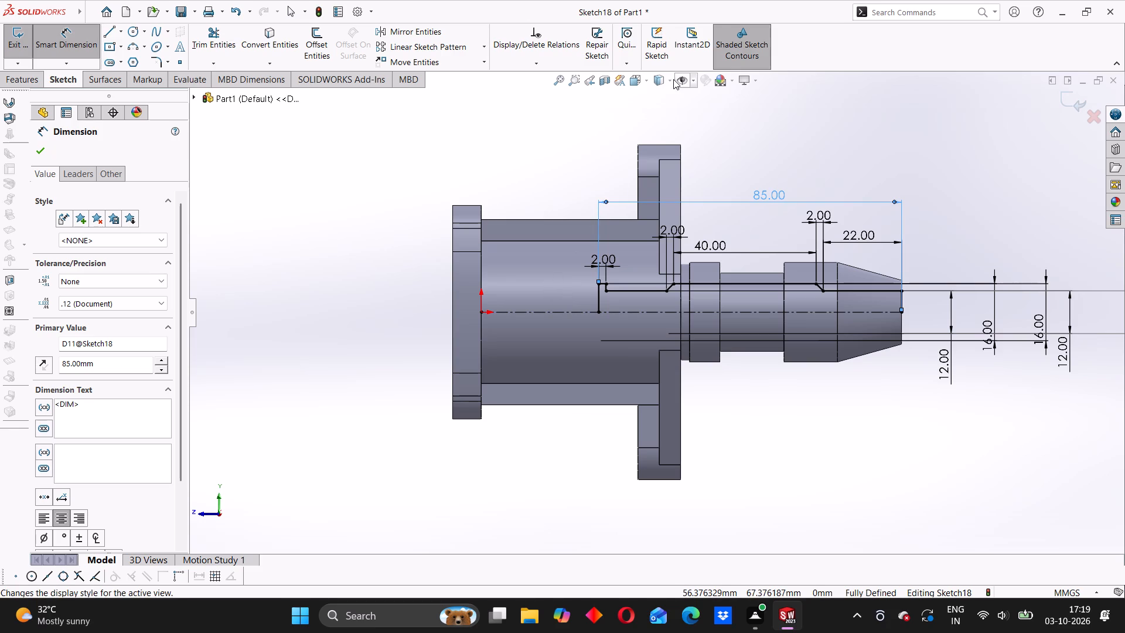
pyautogui.click(656, 143)
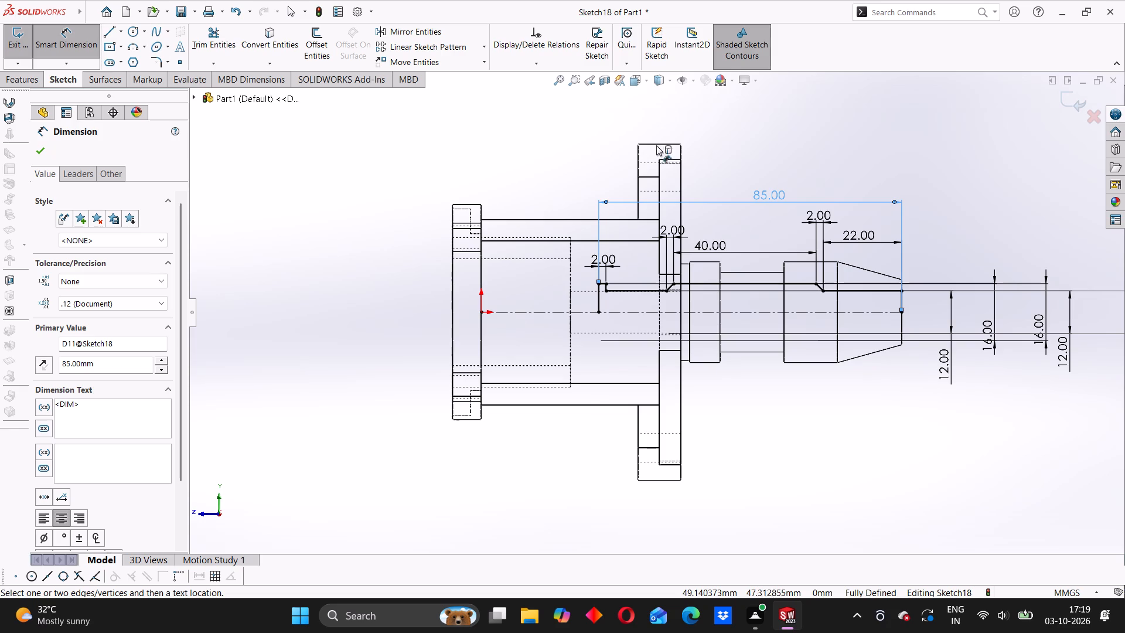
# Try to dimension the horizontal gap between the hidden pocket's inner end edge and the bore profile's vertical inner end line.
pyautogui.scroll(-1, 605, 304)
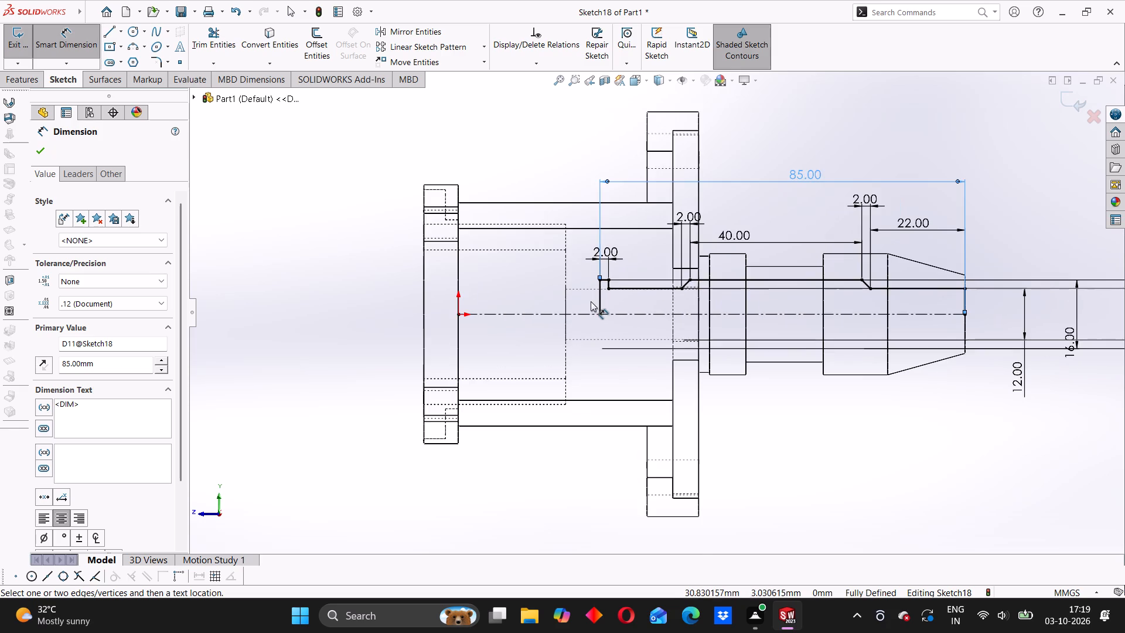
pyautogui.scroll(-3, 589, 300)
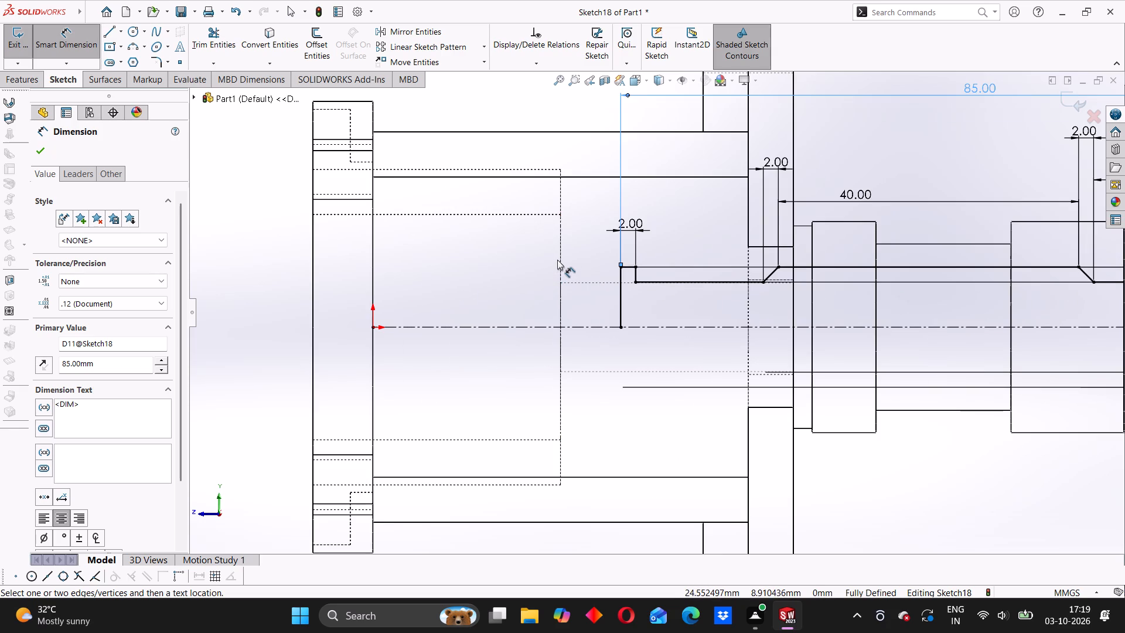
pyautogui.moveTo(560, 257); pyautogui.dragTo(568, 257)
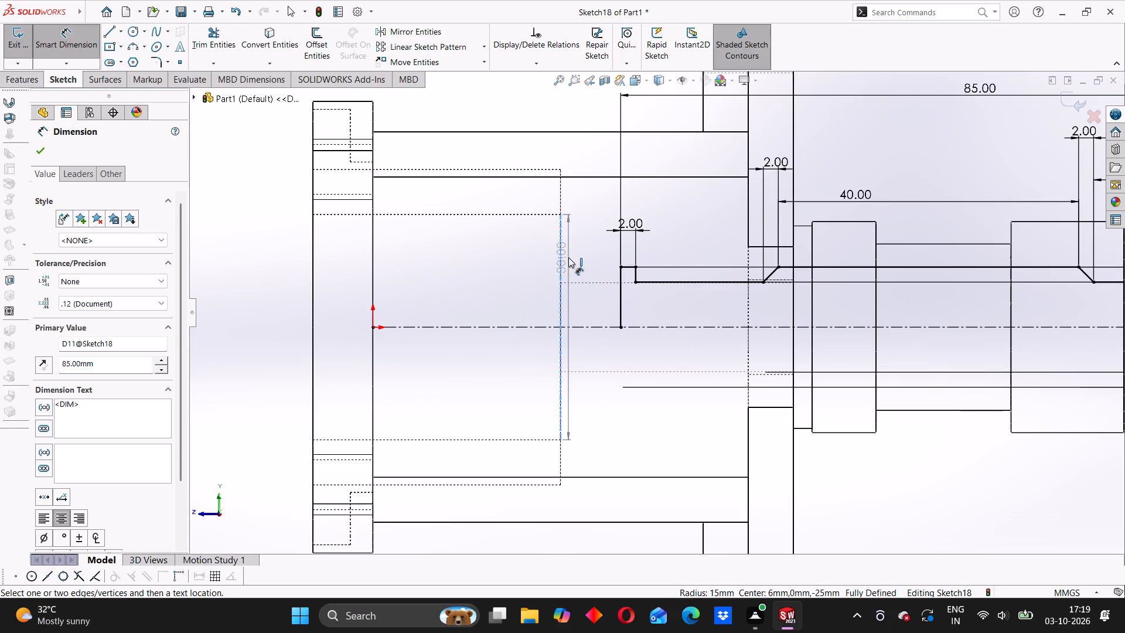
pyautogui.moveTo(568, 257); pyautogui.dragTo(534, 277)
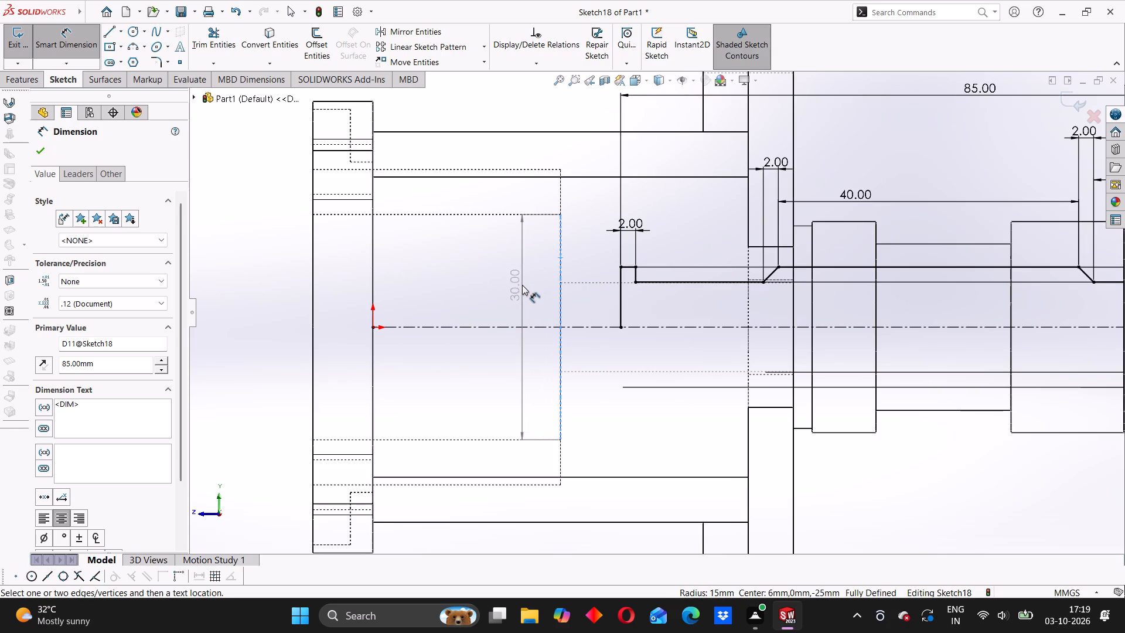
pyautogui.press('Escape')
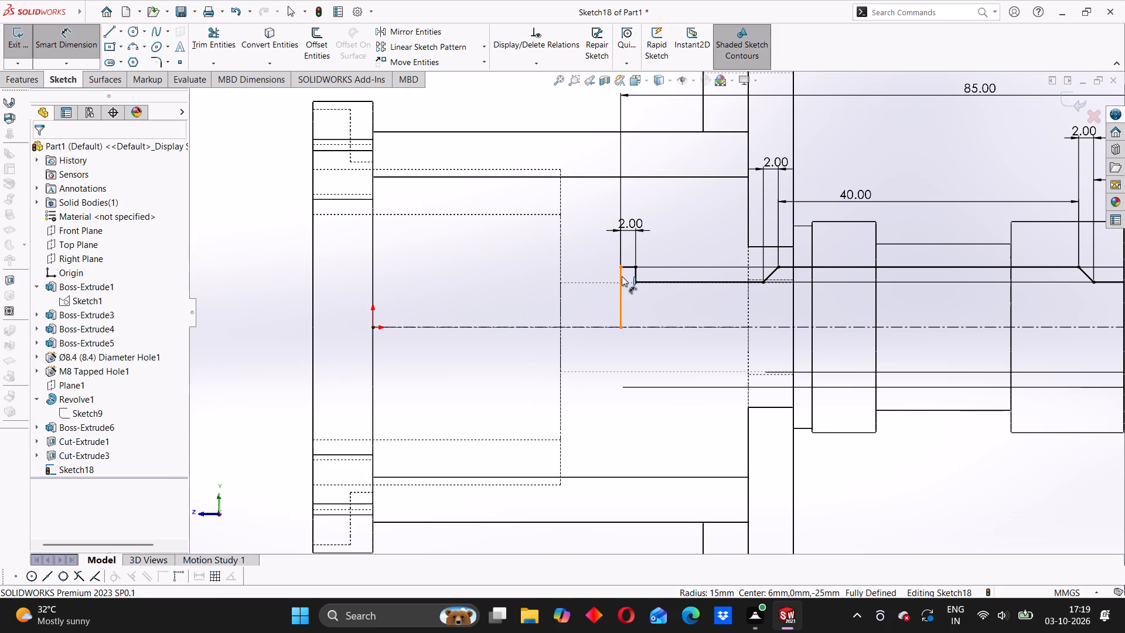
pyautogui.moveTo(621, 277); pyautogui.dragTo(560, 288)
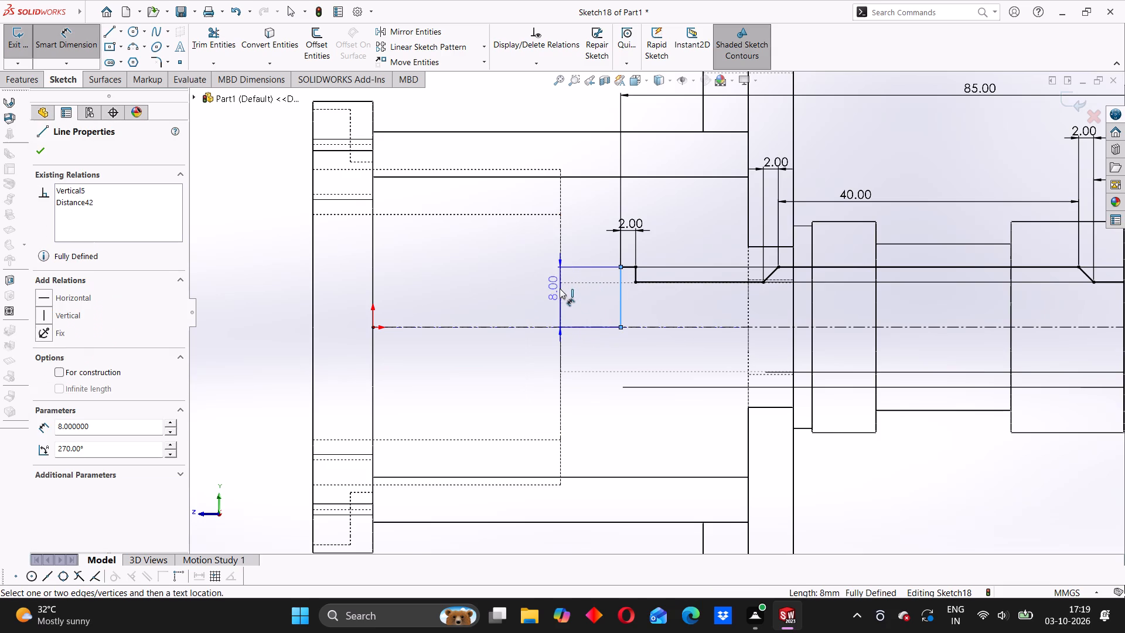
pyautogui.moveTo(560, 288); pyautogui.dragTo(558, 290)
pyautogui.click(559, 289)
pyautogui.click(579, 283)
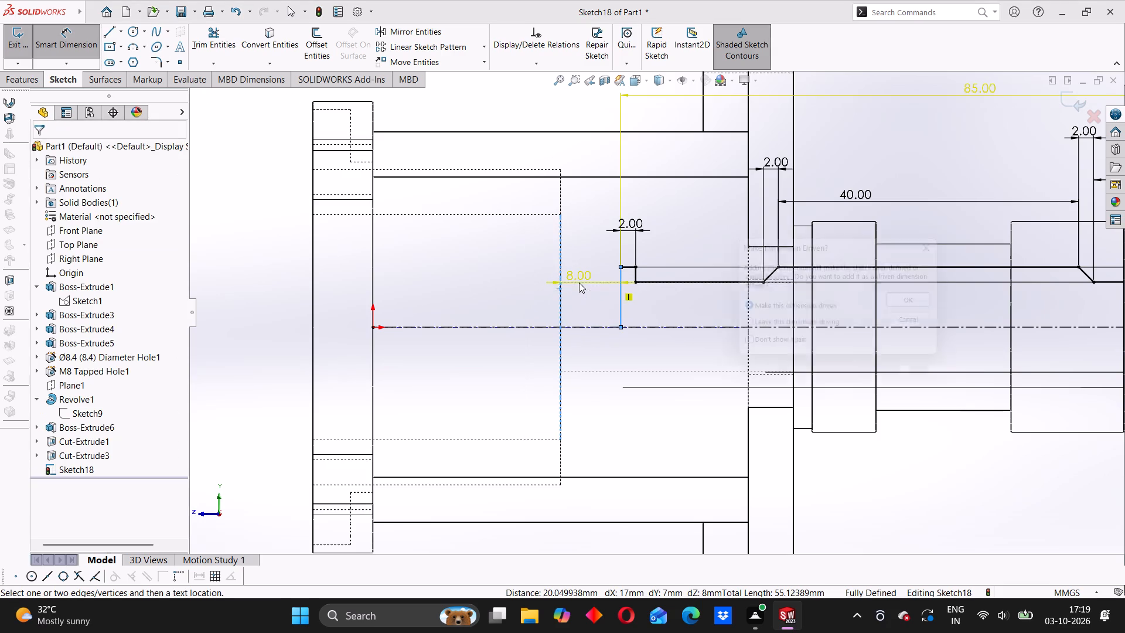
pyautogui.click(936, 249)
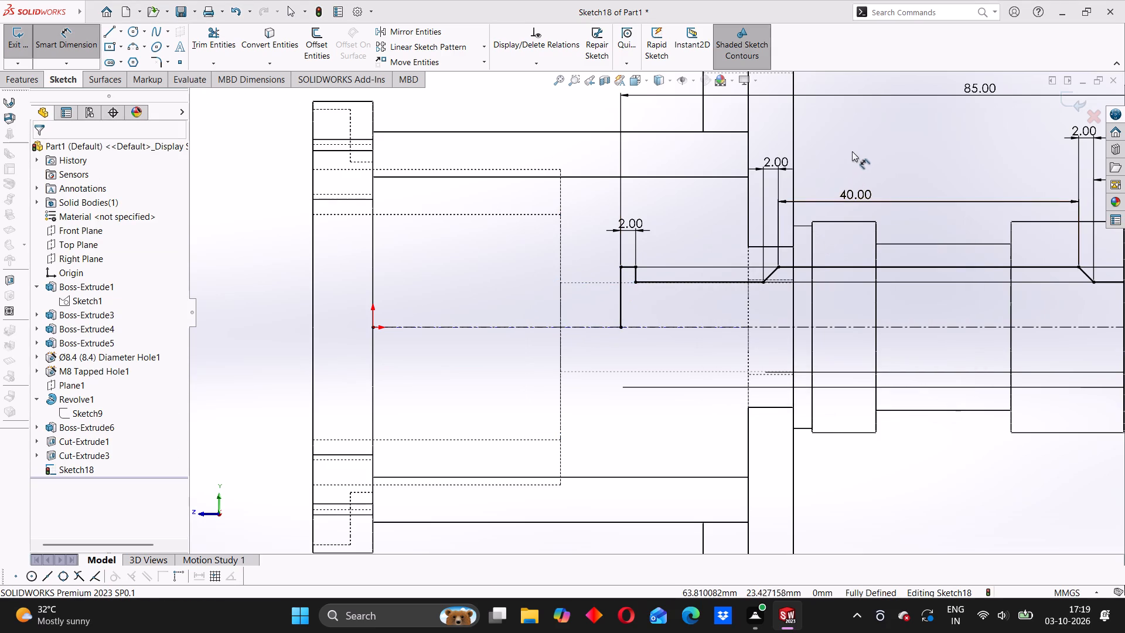
# Examine how the bore profile's inner end sits relative to the hidden pocket, from the side and at an angle.
pyautogui.scroll(1, 884, 318)
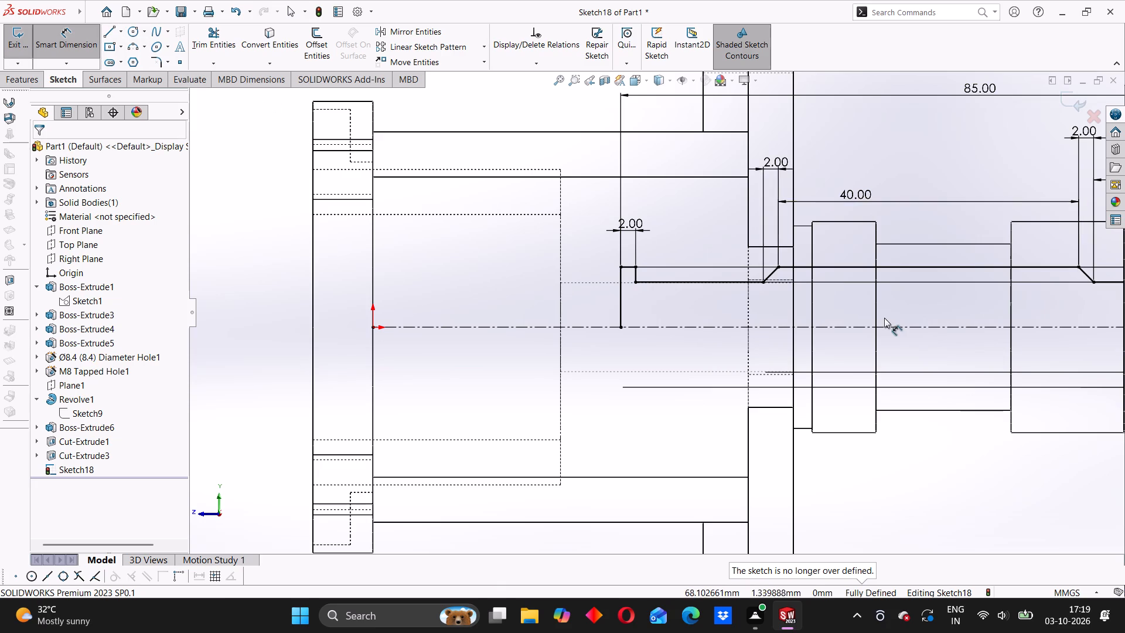
pyautogui.scroll(4, 884, 318)
pyautogui.scroll(-2, 831, 308)
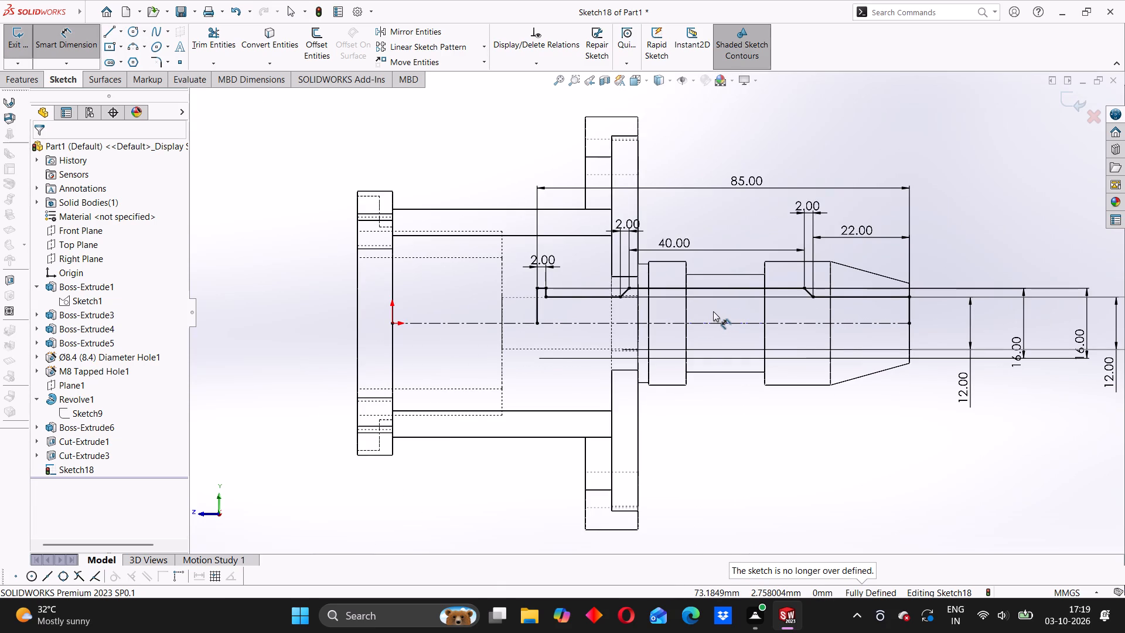
pyautogui.scroll(3, 687, 352)
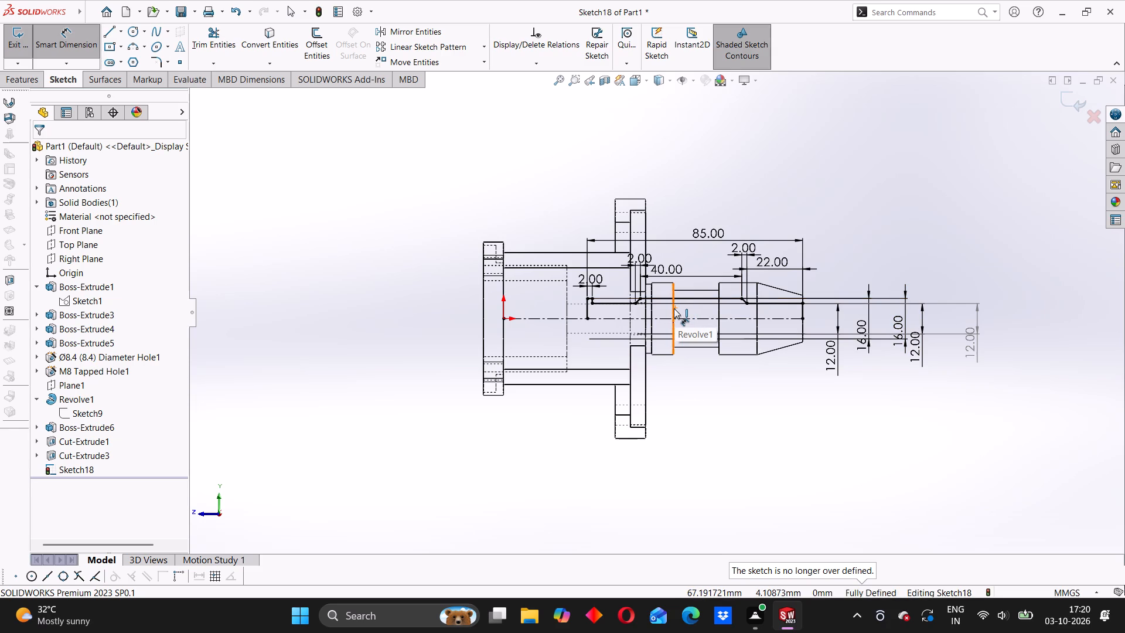
pyautogui.scroll(-2, 611, 325)
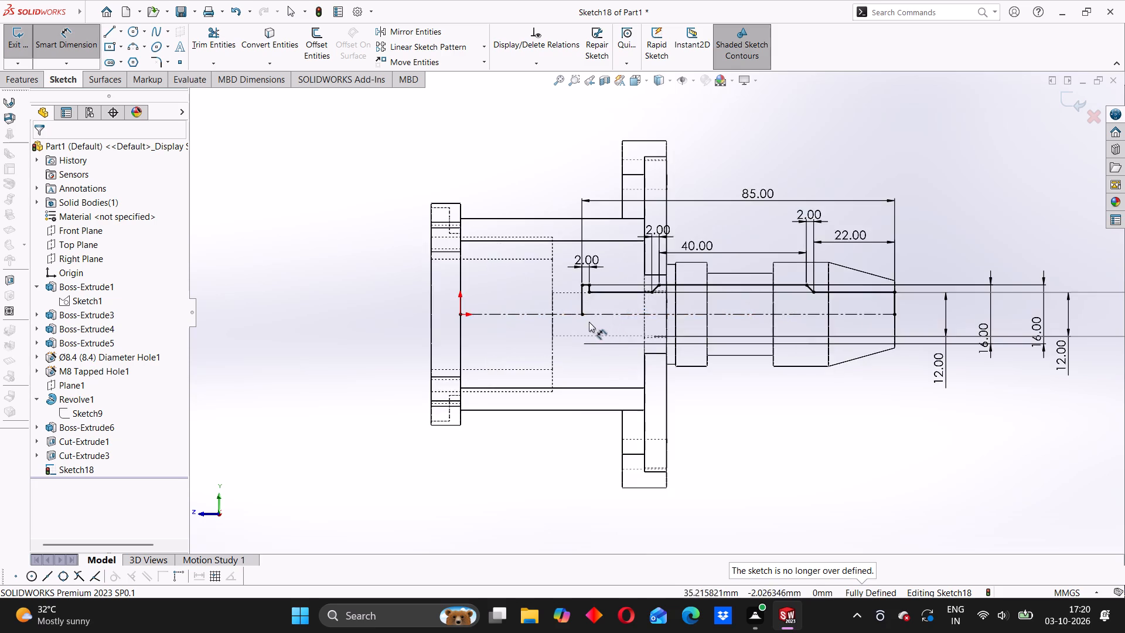
pyautogui.scroll(-3, 588, 322)
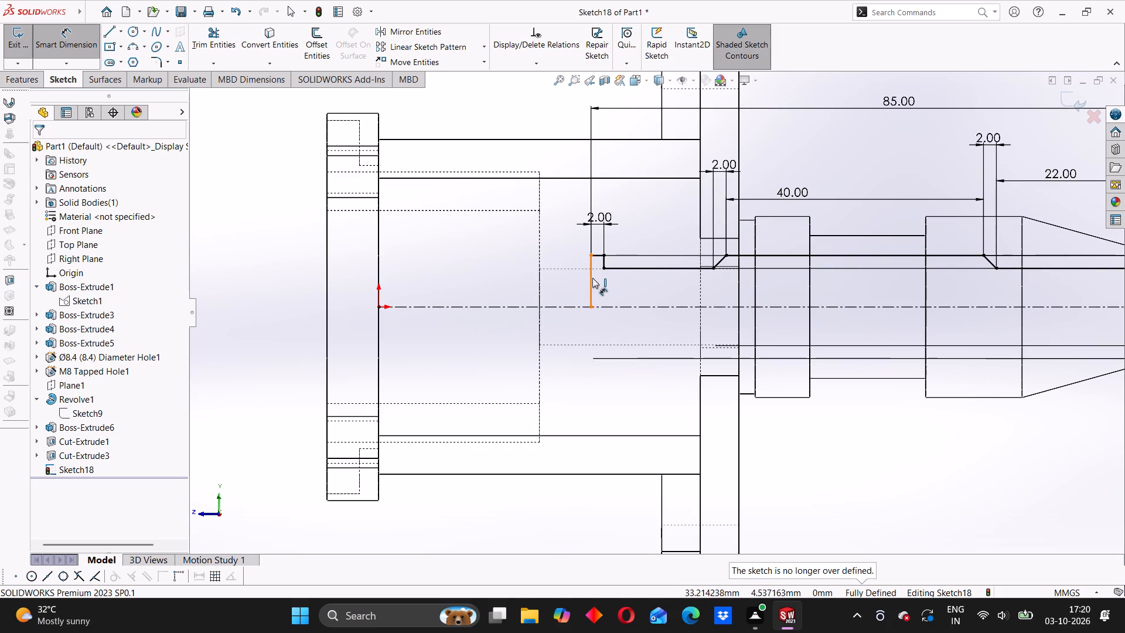
pyautogui.scroll(1, 538, 289)
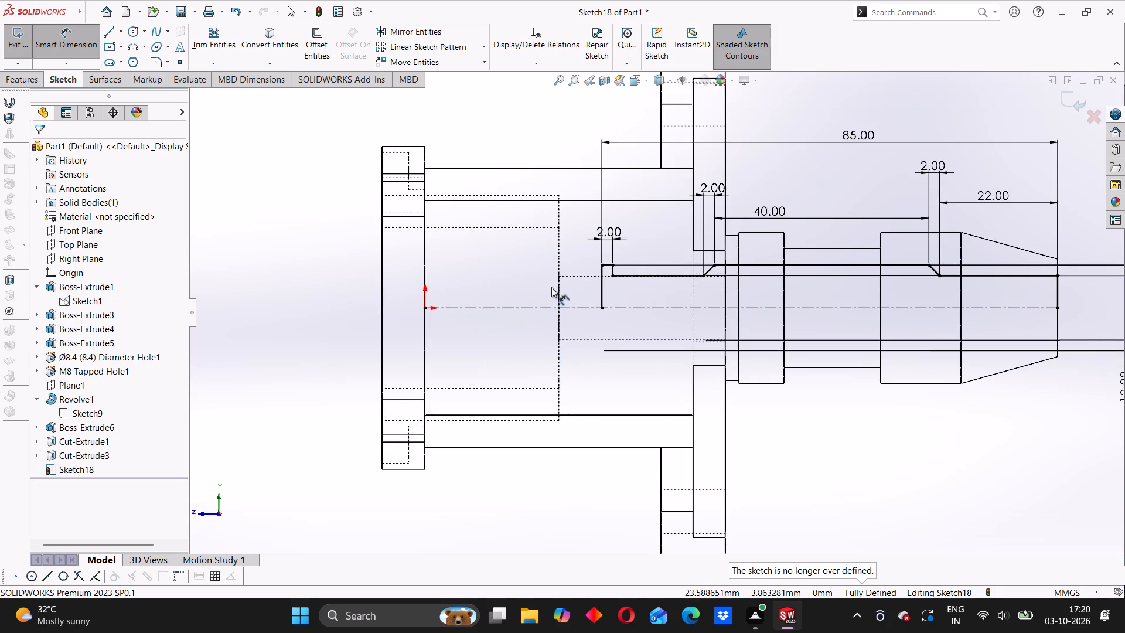
pyautogui.scroll(3, 551, 287)
pyautogui.scroll(-3, 599, 306)
pyautogui.scroll(3, 549, 316)
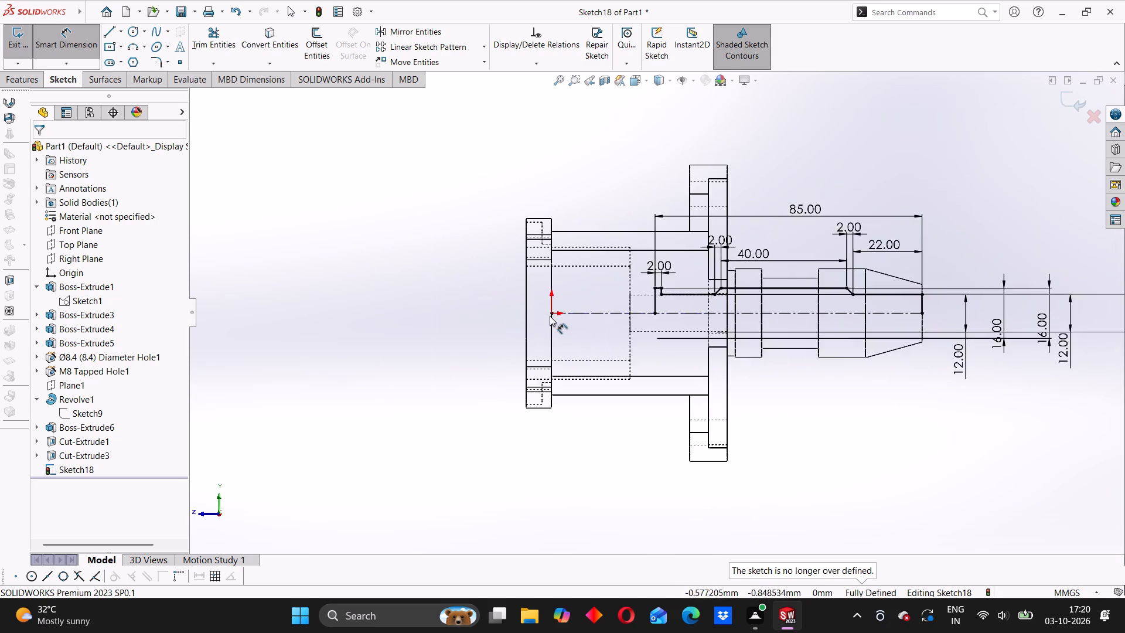
pyautogui.scroll(3, 545, 330)
pyautogui.moveTo(572, 398); pyautogui.dragTo(619, 401, button='middle')
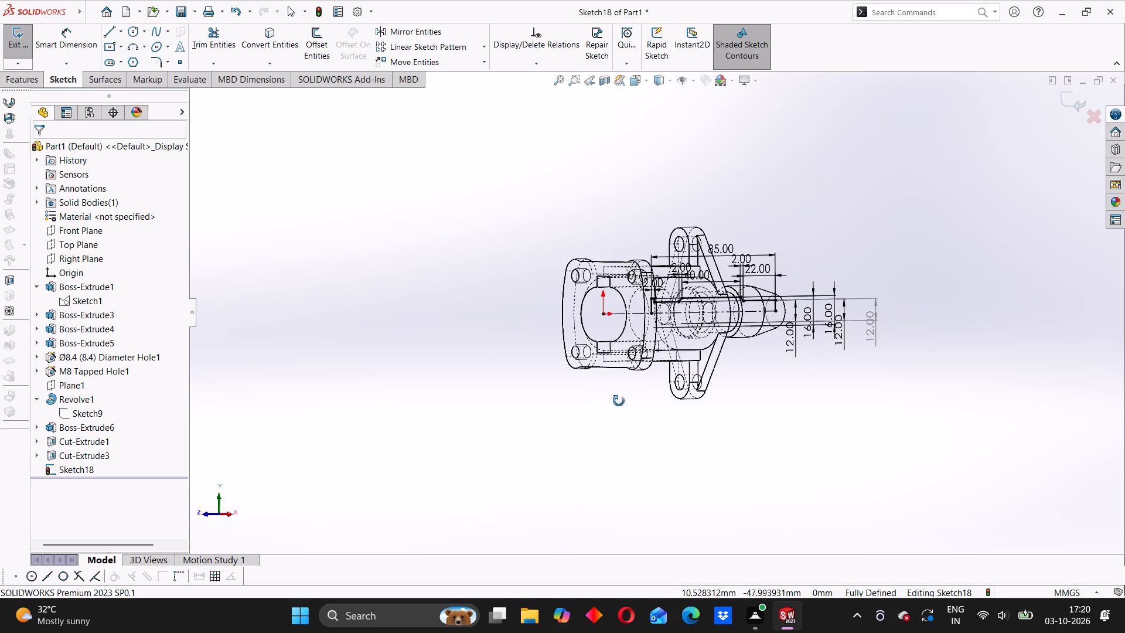
pyautogui.moveTo(619, 401); pyautogui.dragTo(653, 393, button='middle')
pyautogui.scroll(-5, 657, 324)
pyautogui.scroll(3, 657, 346)
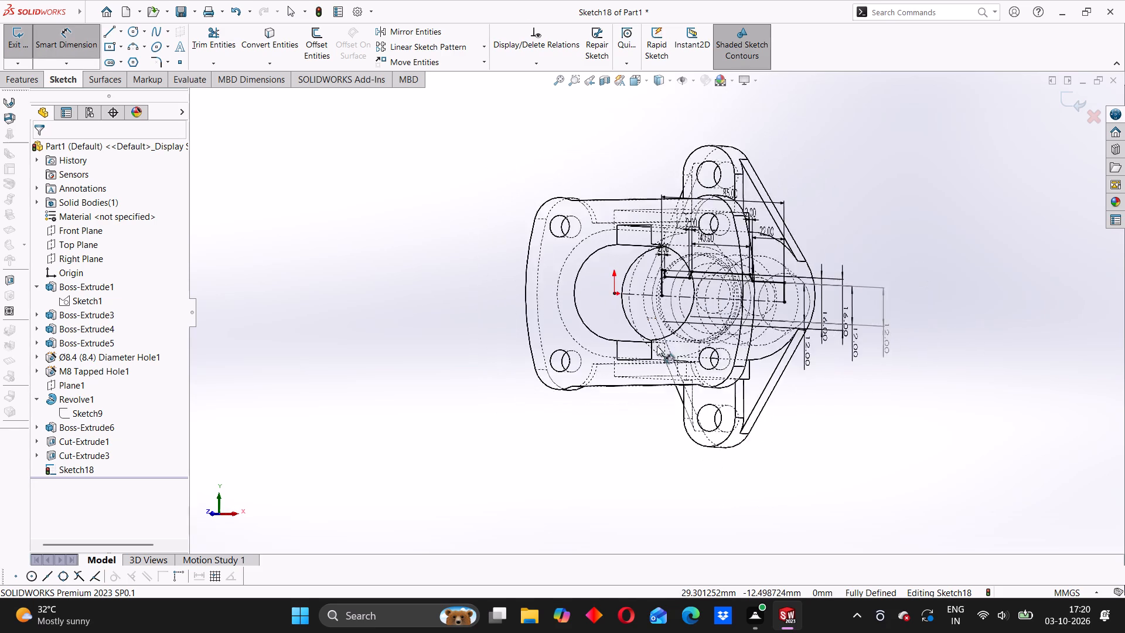
pyautogui.scroll(2, 657, 349)
pyautogui.moveTo(773, 430); pyautogui.dragTo(696, 434, button='middle')
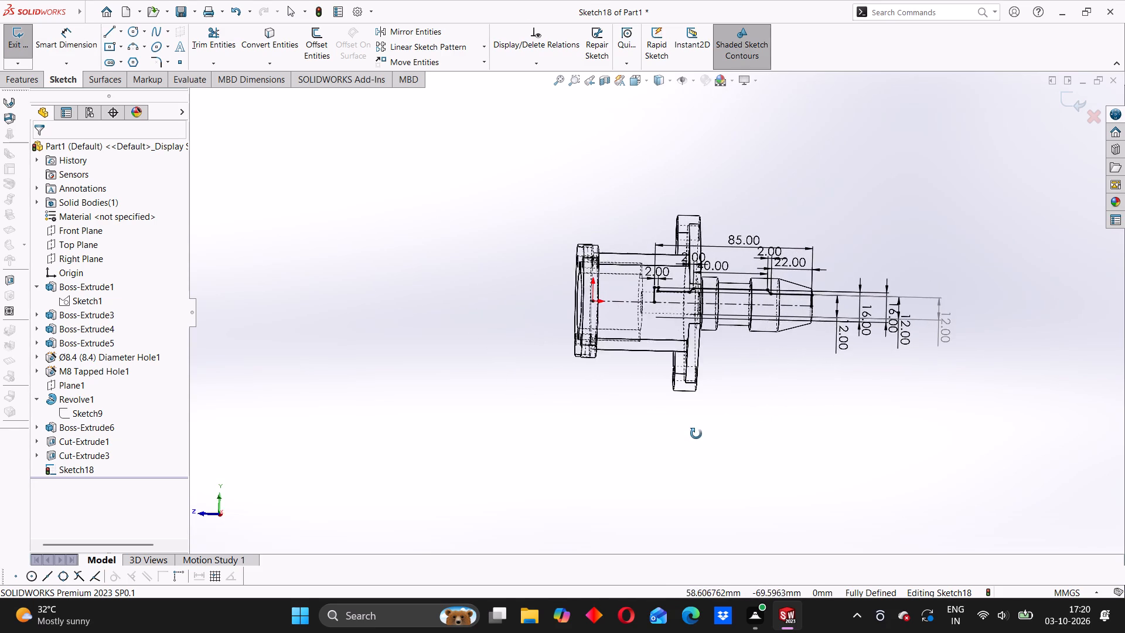
pyautogui.moveTo(696, 434); pyautogui.dragTo(686, 442, button='middle')
pyautogui.scroll(2, 643, 386)
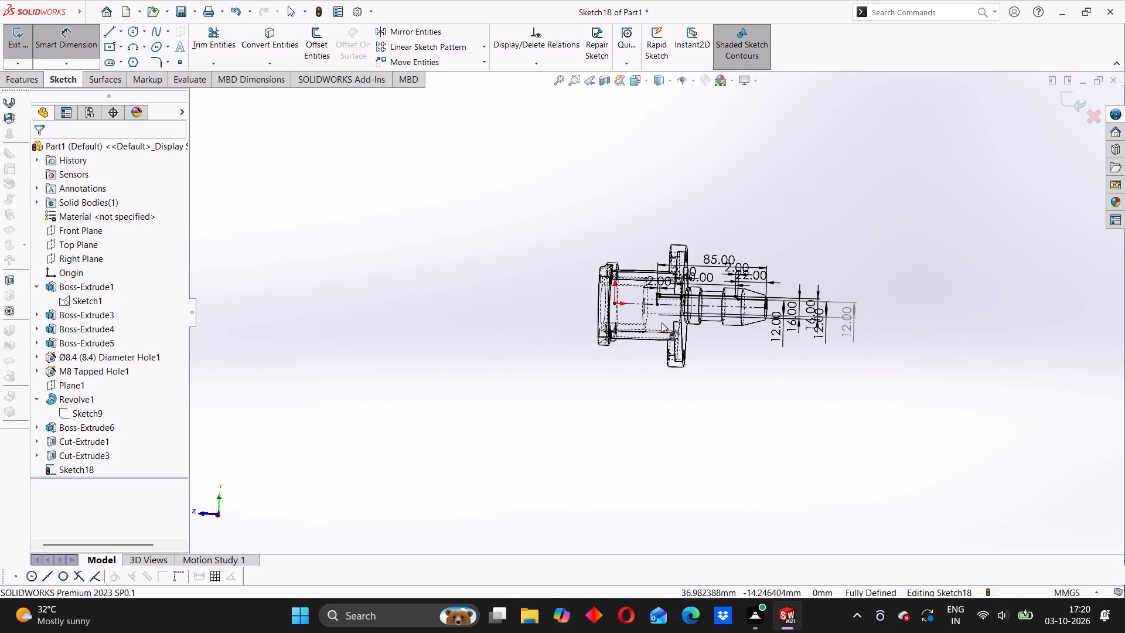
pyautogui.scroll(-6, 662, 322)
pyautogui.scroll(2, 628, 346)
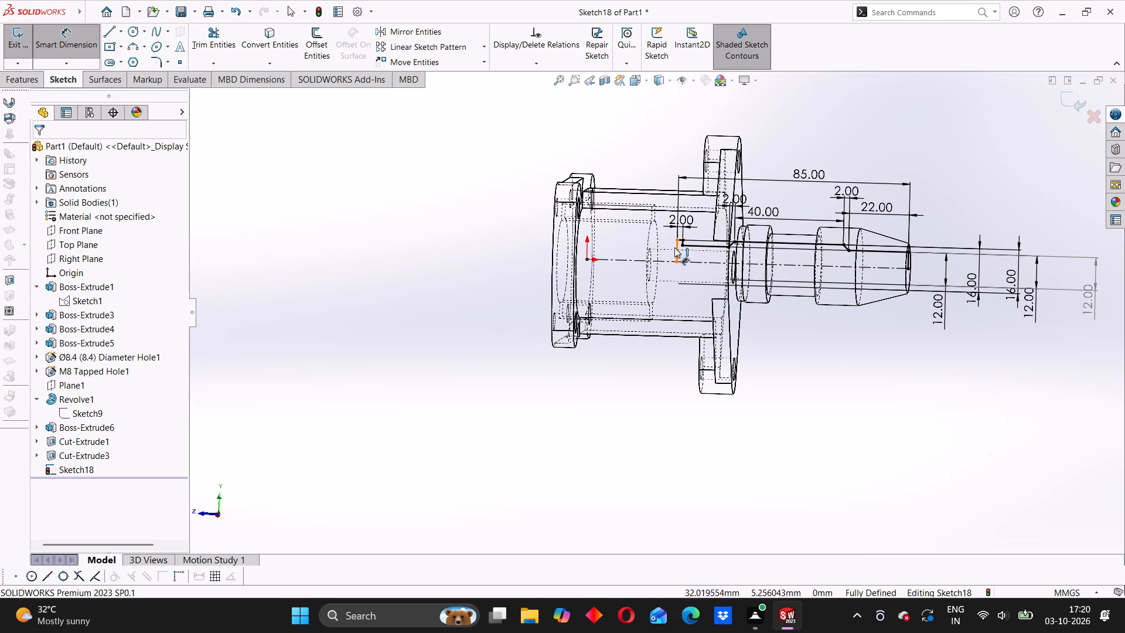
pyautogui.scroll(4, 622, 285)
pyautogui.scroll(-3, 671, 287)
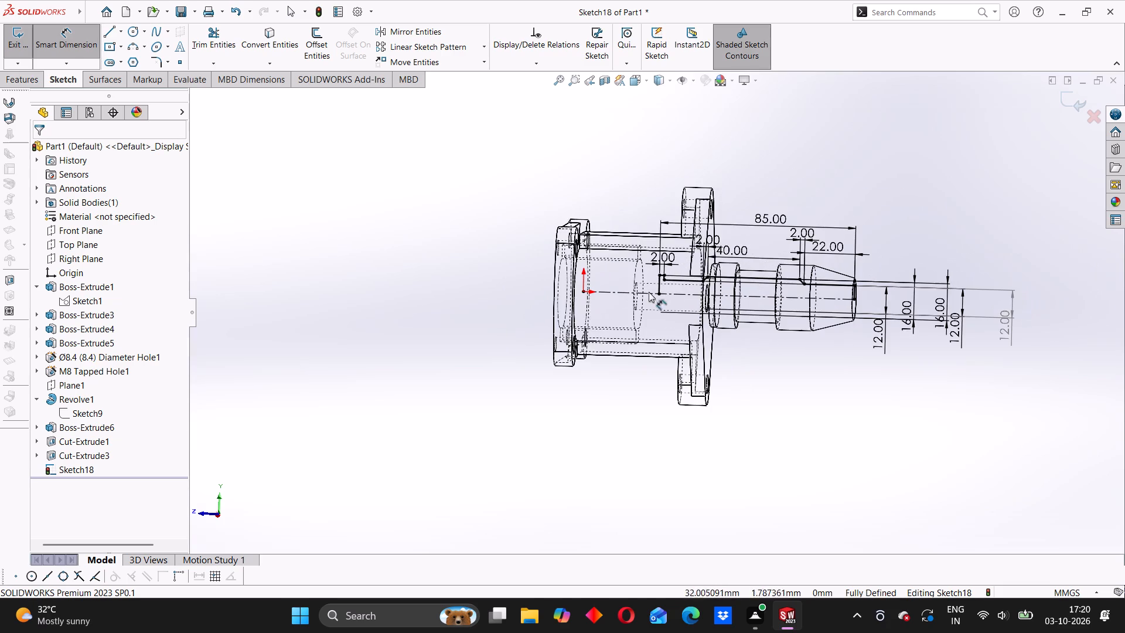
pyautogui.moveTo(539, 309); pyautogui.dragTo(549, 309, button='middle')
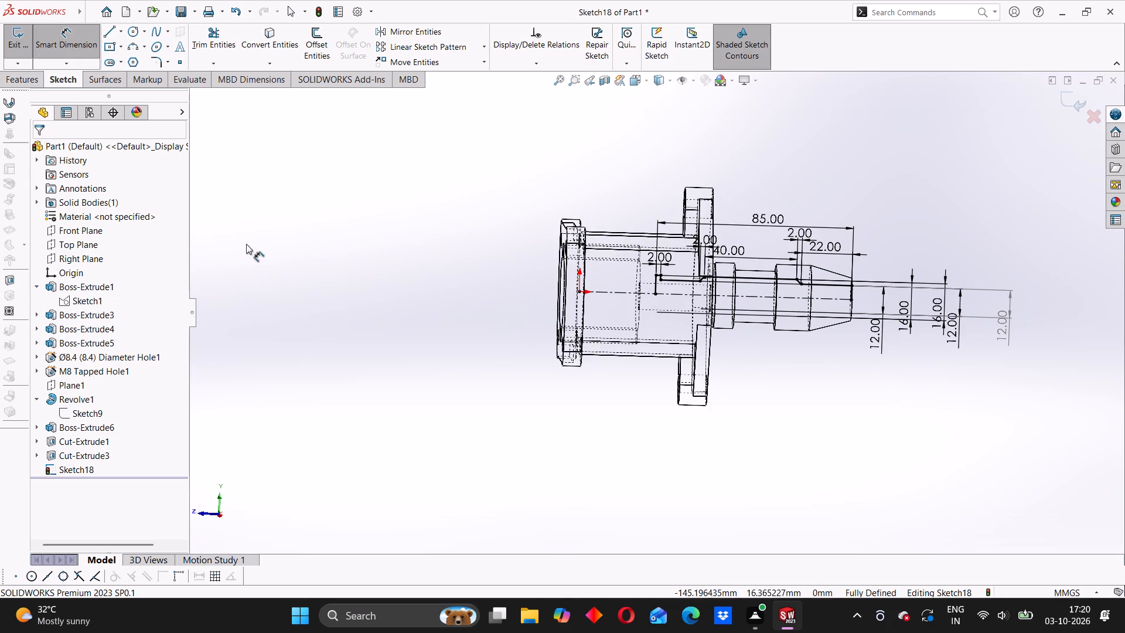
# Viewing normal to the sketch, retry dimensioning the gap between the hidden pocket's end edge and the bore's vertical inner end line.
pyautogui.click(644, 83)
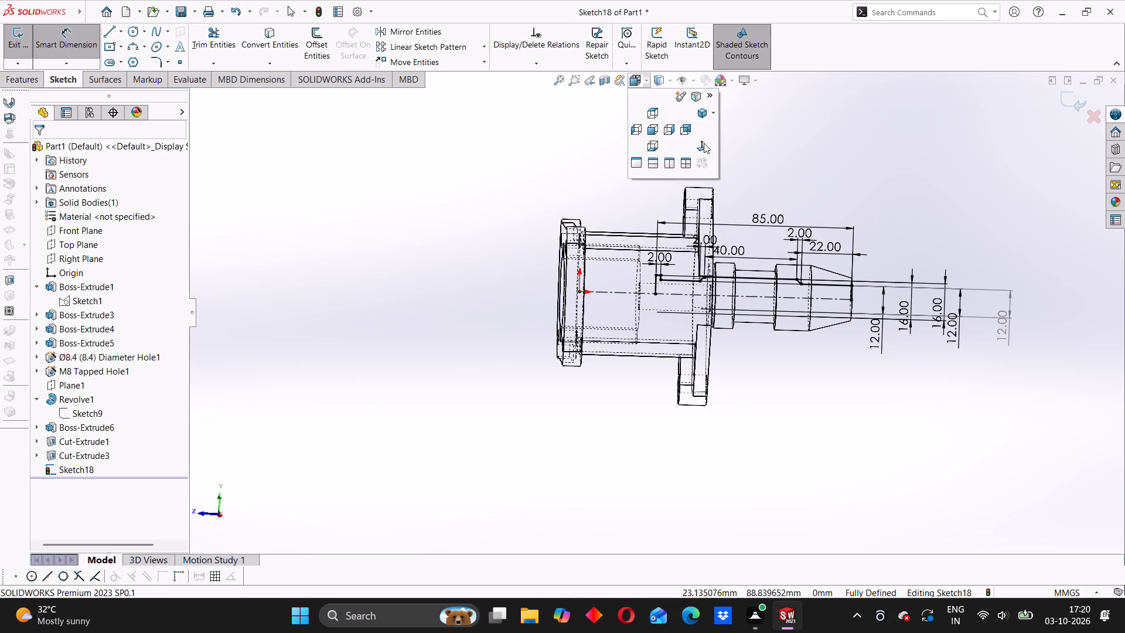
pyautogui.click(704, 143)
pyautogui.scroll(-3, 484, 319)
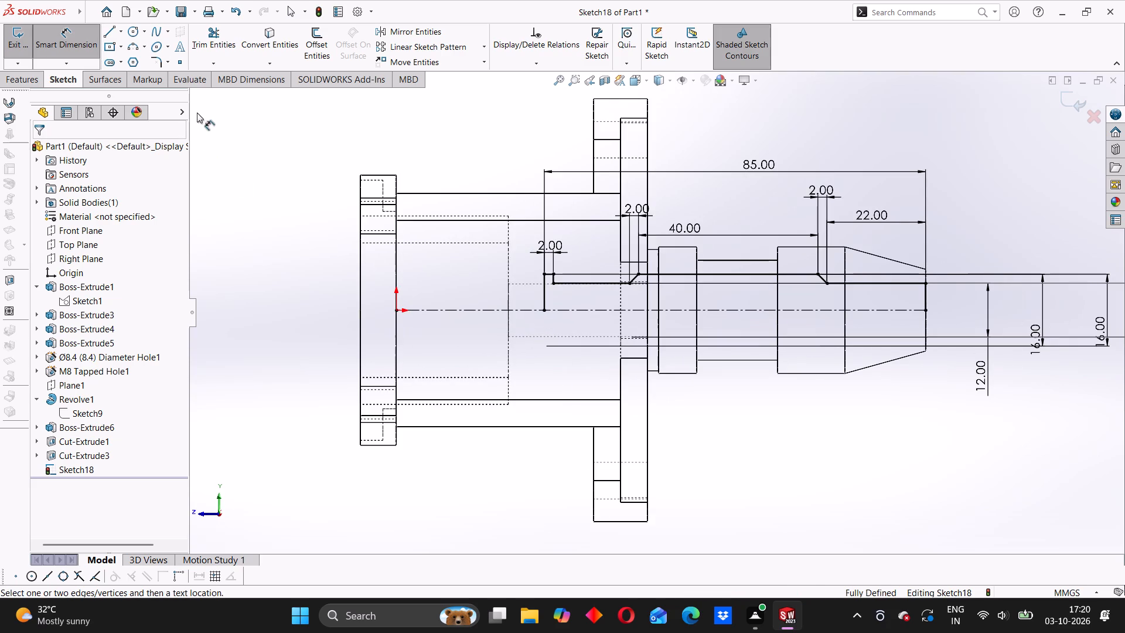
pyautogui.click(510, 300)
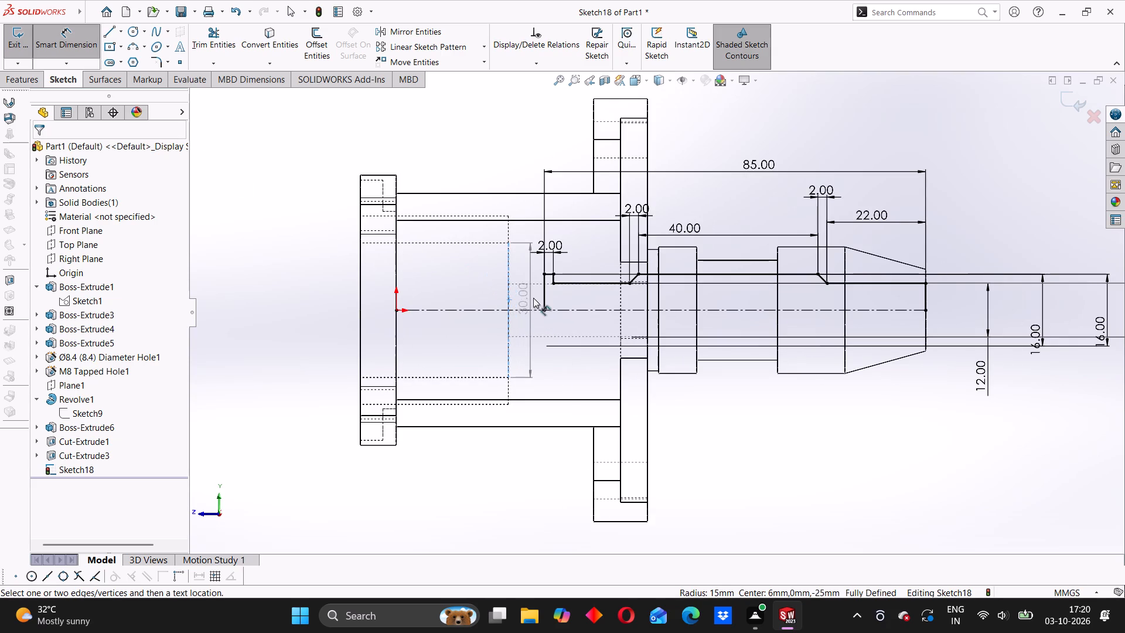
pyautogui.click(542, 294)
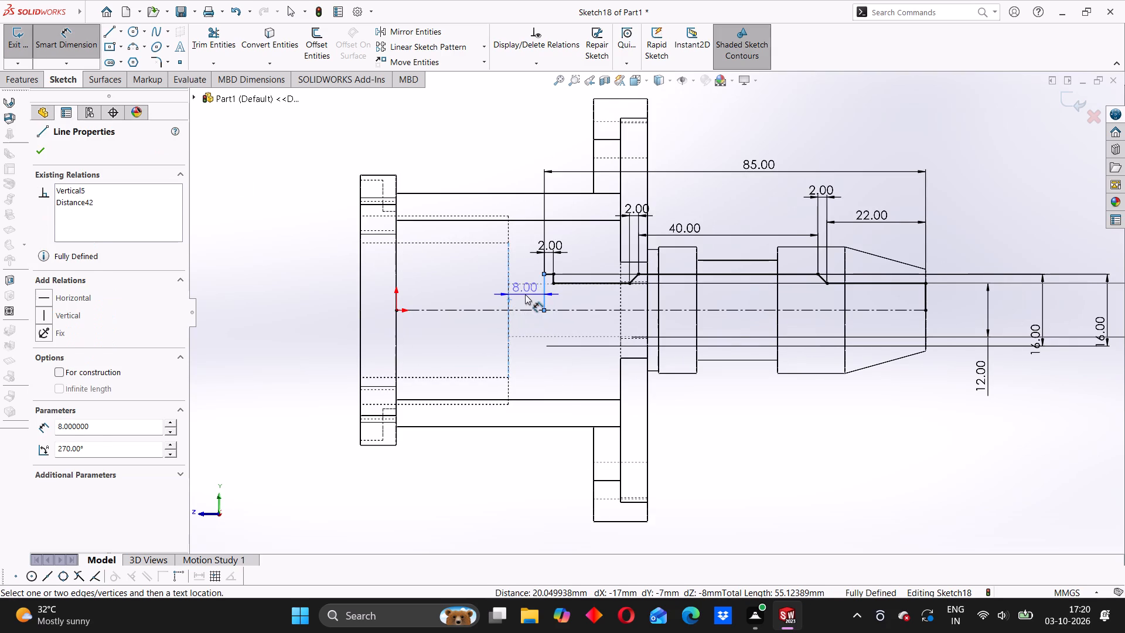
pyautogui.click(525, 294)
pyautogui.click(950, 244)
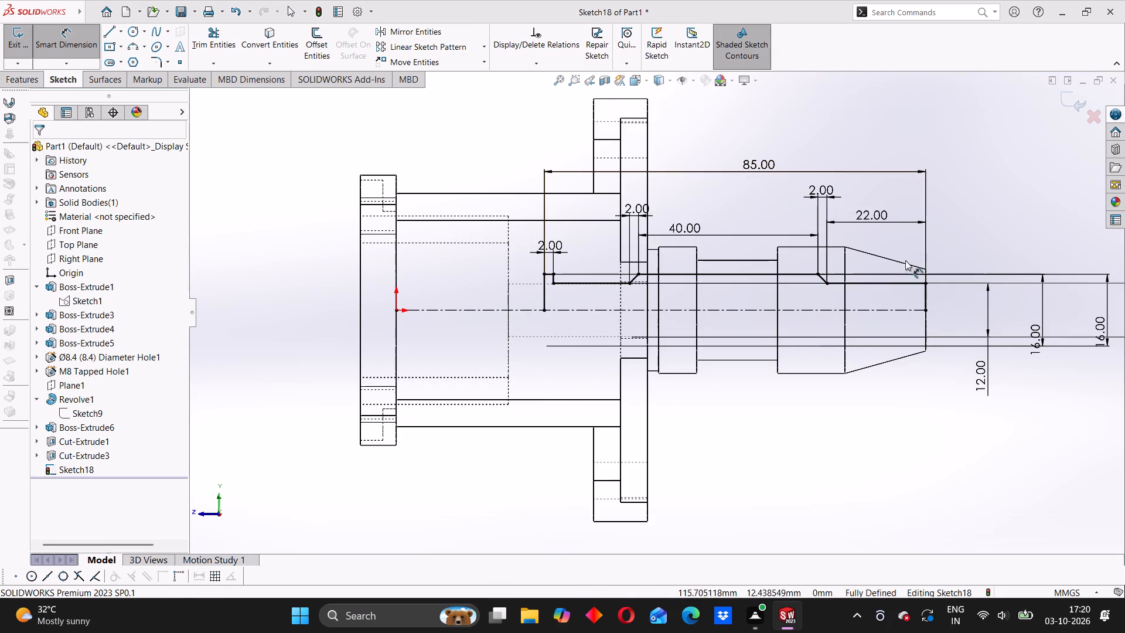
# Return the model's display style to Shaded With Edges.
pyautogui.scroll(2, 776, 293)
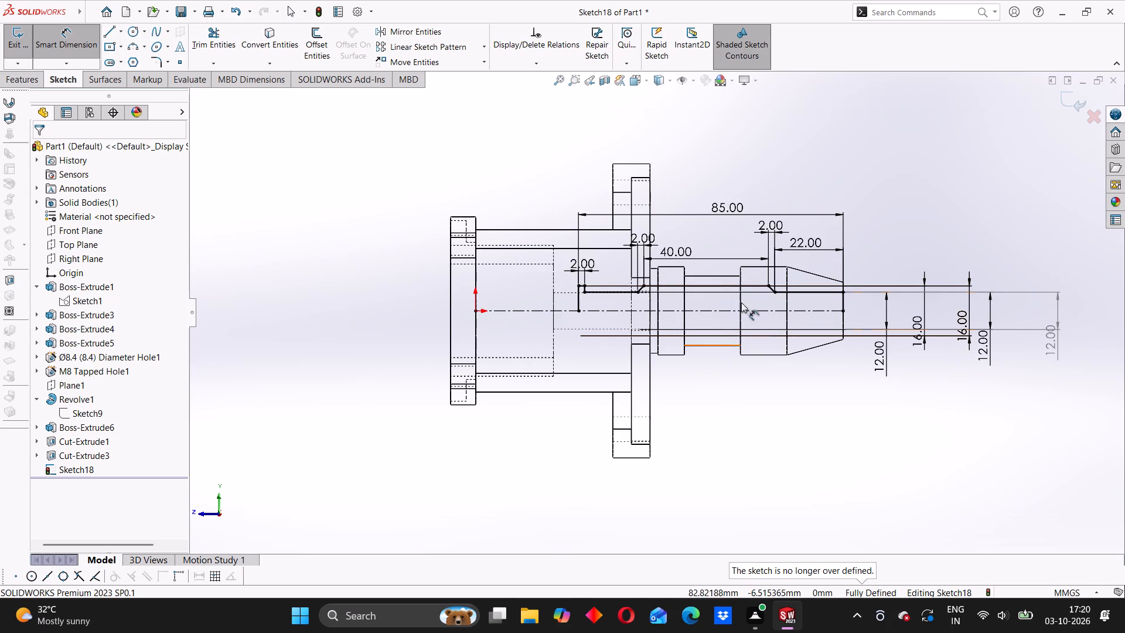
pyautogui.click(671, 81)
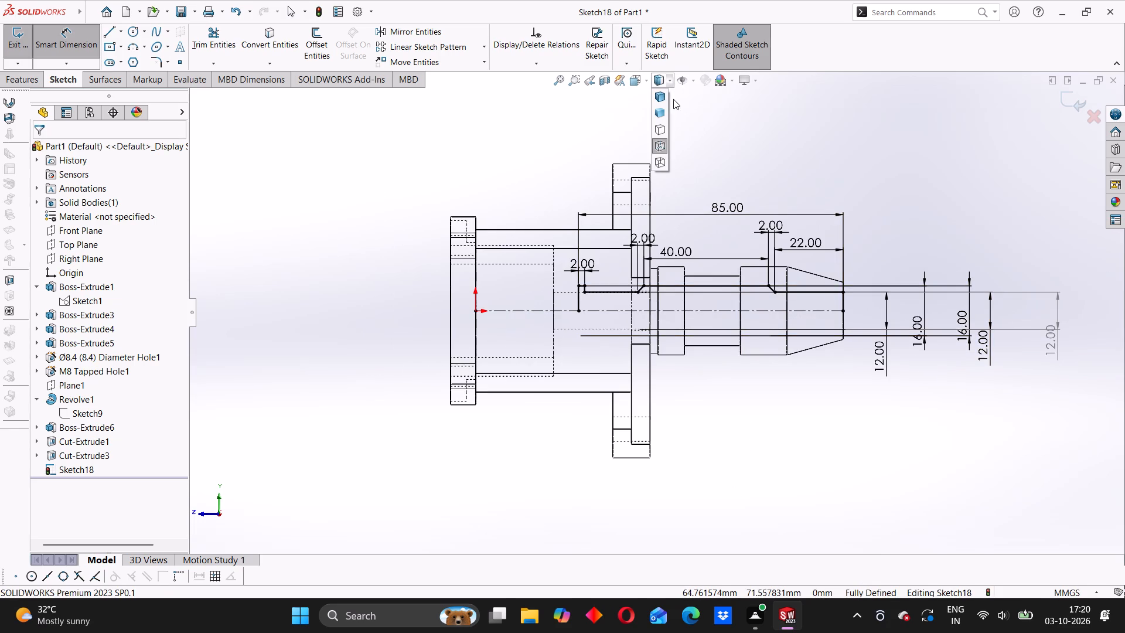
pyautogui.click(666, 100)
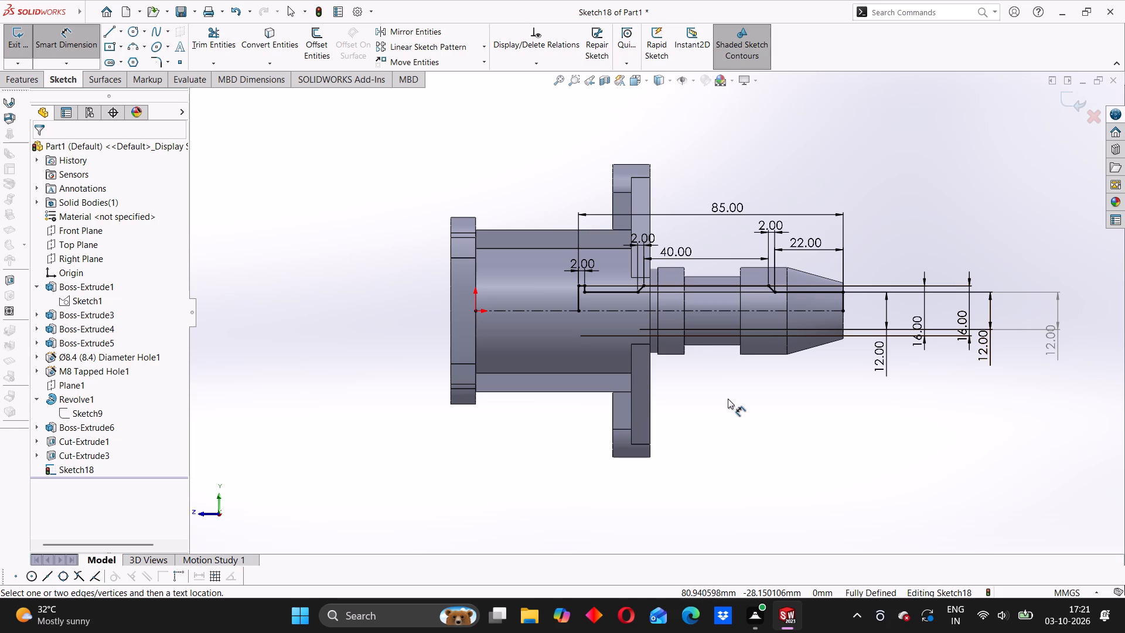
# Revolve-cut the stepped bore profile 360° about its centreline, accepting automatic closure of the open sketch.
pyautogui.click(28, 78)
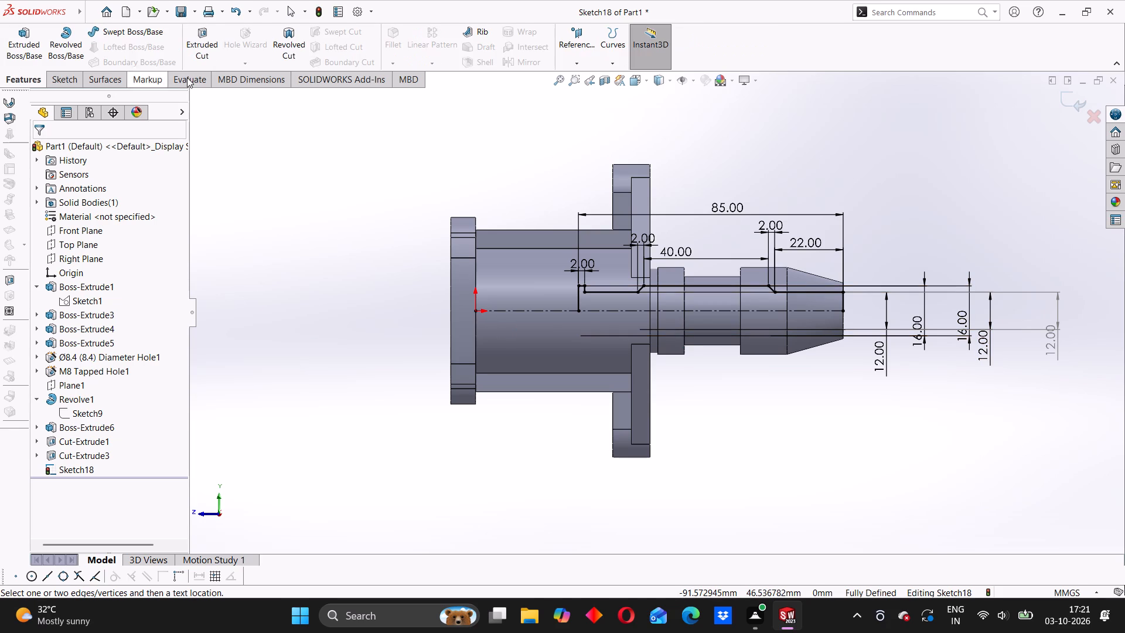
pyautogui.click(296, 39)
pyautogui.click(584, 315)
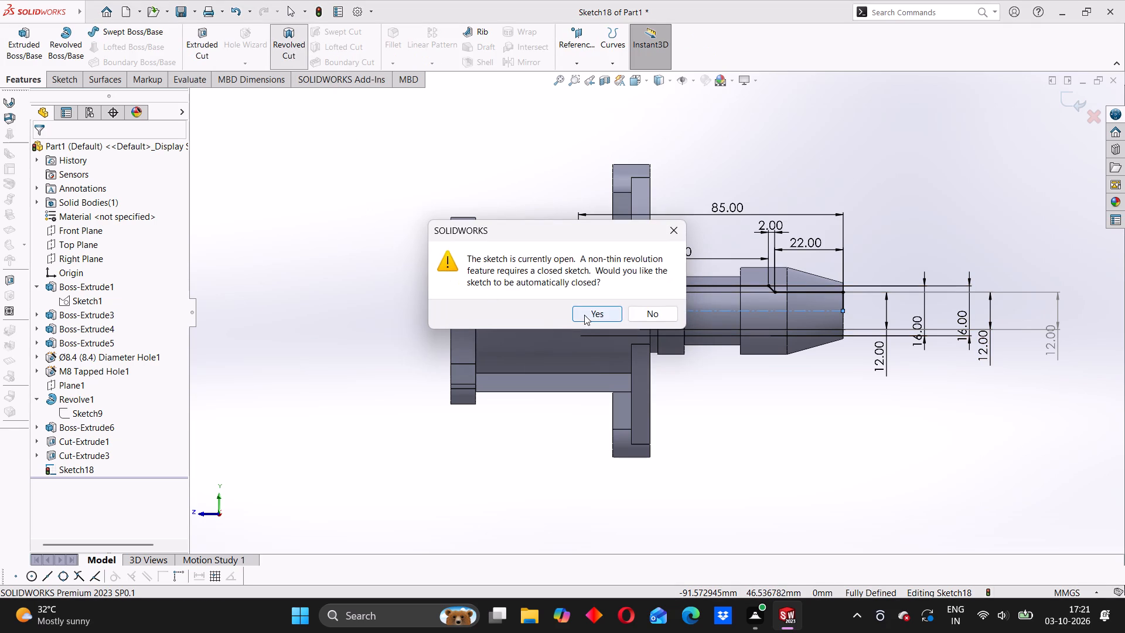
pyautogui.moveTo(729, 450); pyautogui.dragTo(729, 450, button='middle')
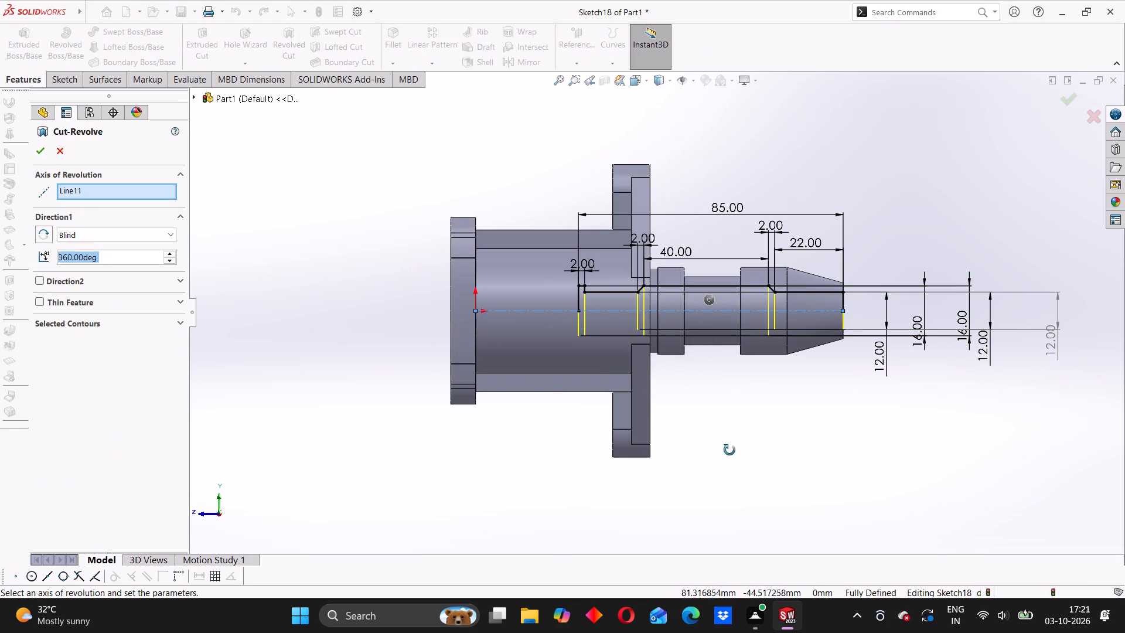
pyautogui.moveTo(729, 450); pyautogui.dragTo(598, 308, button='middle')
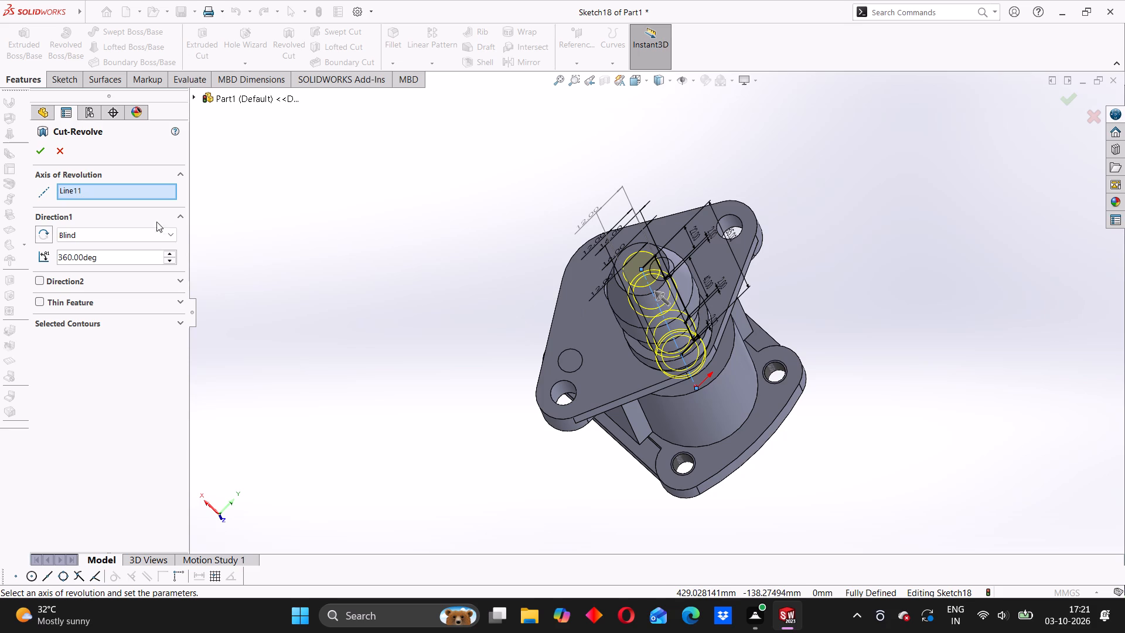
pyautogui.click(32, 149)
pyautogui.moveTo(456, 318); pyautogui.dragTo(495, 353, button='middle')
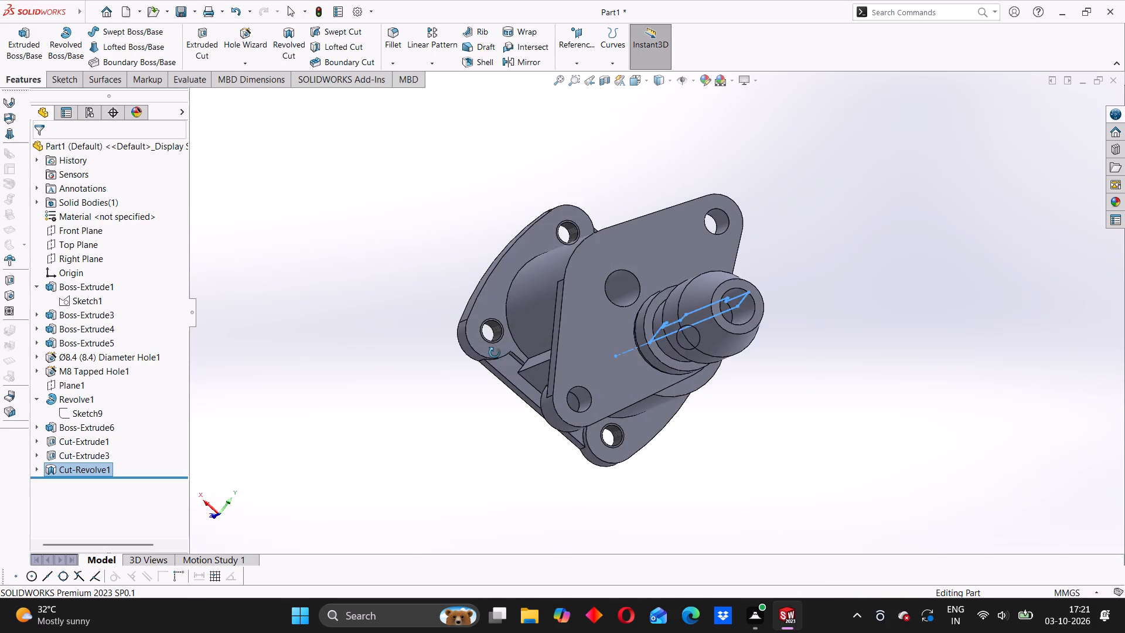
pyautogui.moveTo(495, 353); pyautogui.dragTo(495, 353, button='middle')
pyautogui.click(323, 262)
# Set the blind depth of the keyed pocket cut in the square flange to 41 mm.
pyautogui.moveTo(671, 353); pyautogui.dragTo(645, 373, button='middle')
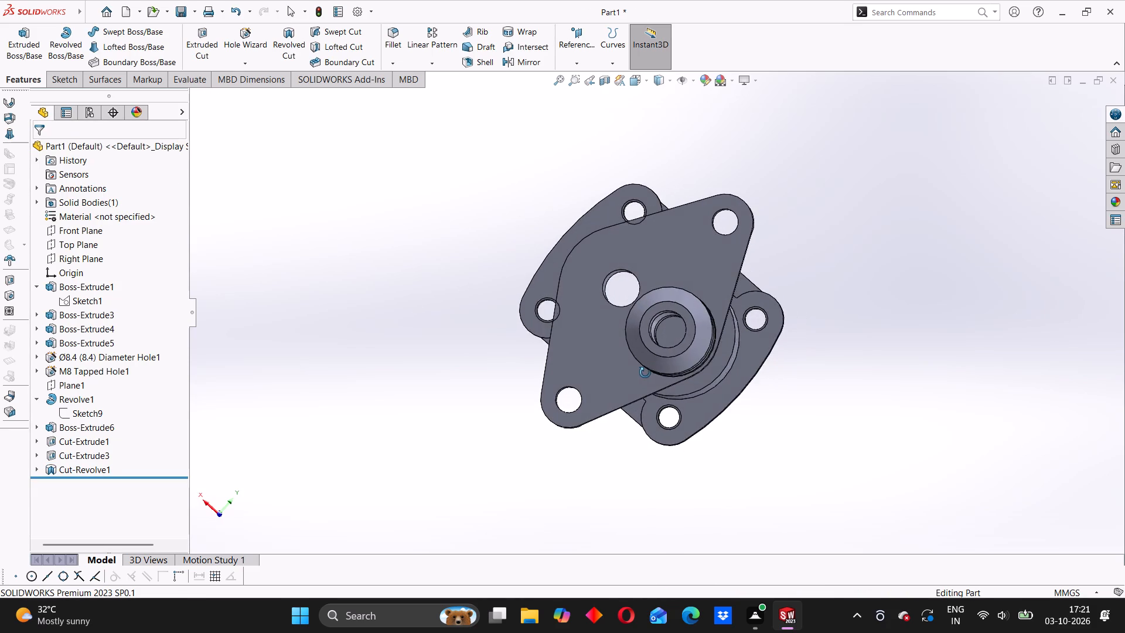
pyautogui.moveTo(645, 373); pyautogui.dragTo(885, 474, button='middle')
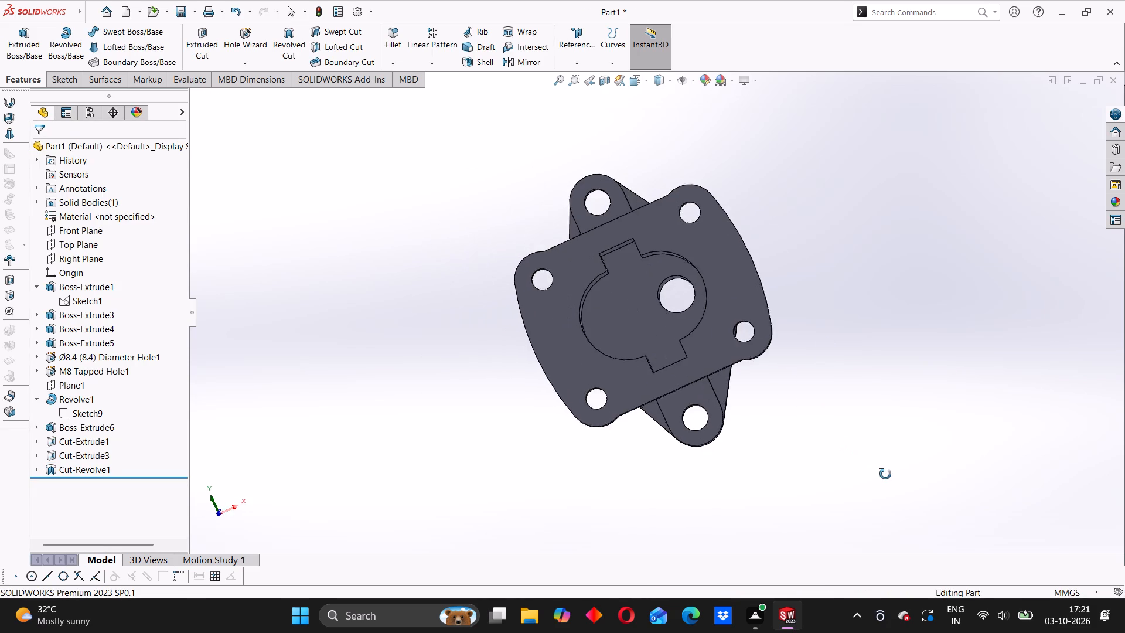
pyautogui.moveTo(885, 474); pyautogui.dragTo(831, 436, button='middle')
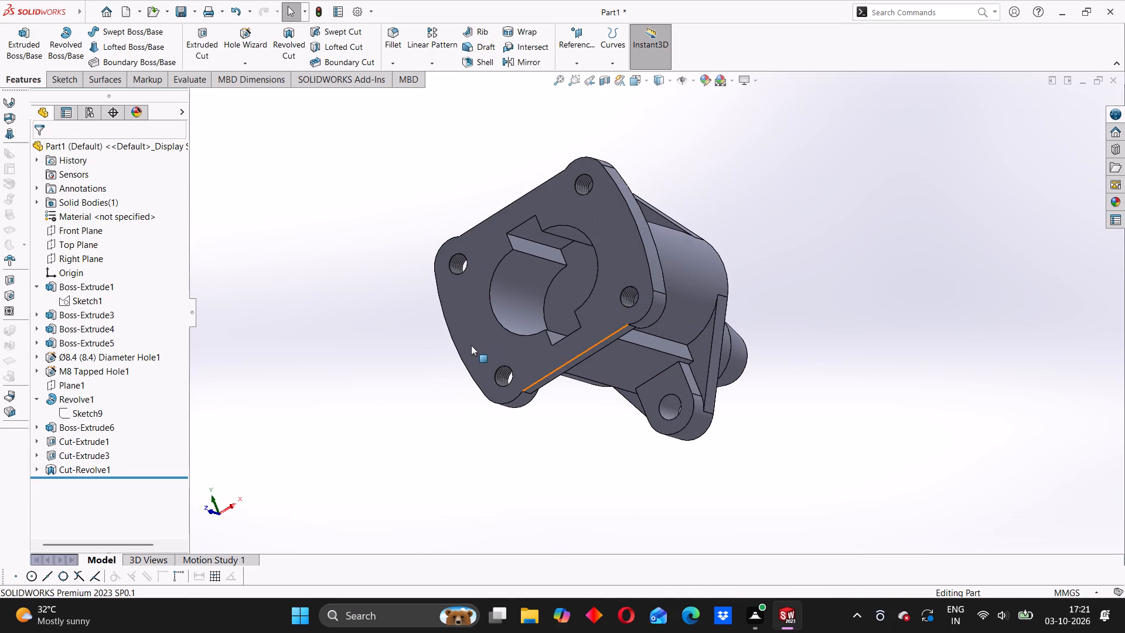
pyautogui.scroll(4, 471, 345)
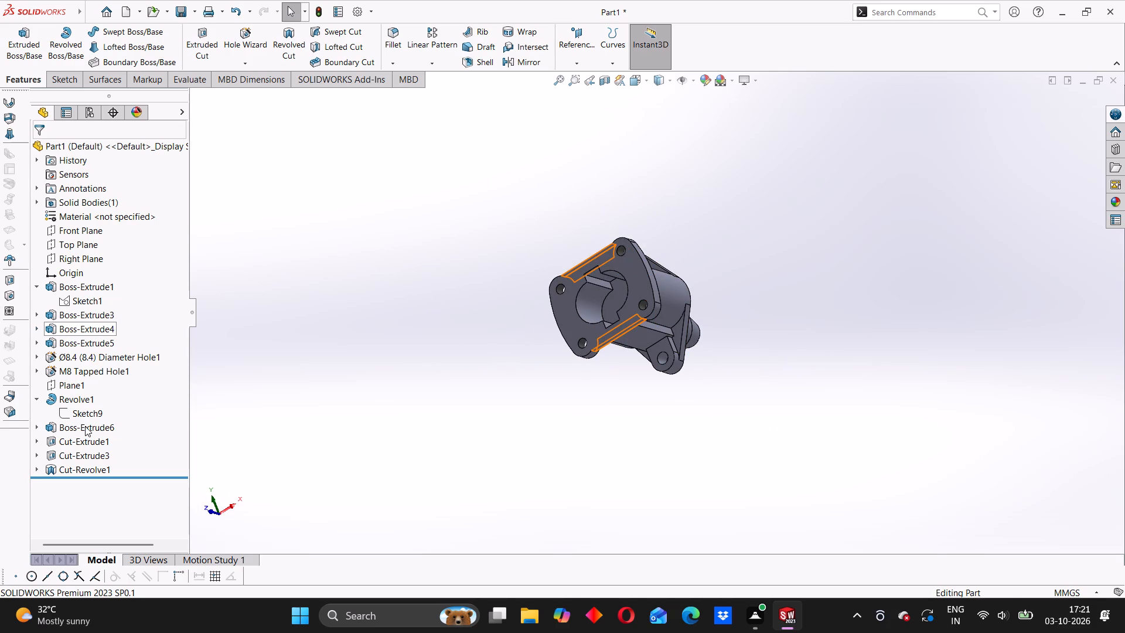
pyautogui.click(74, 447)
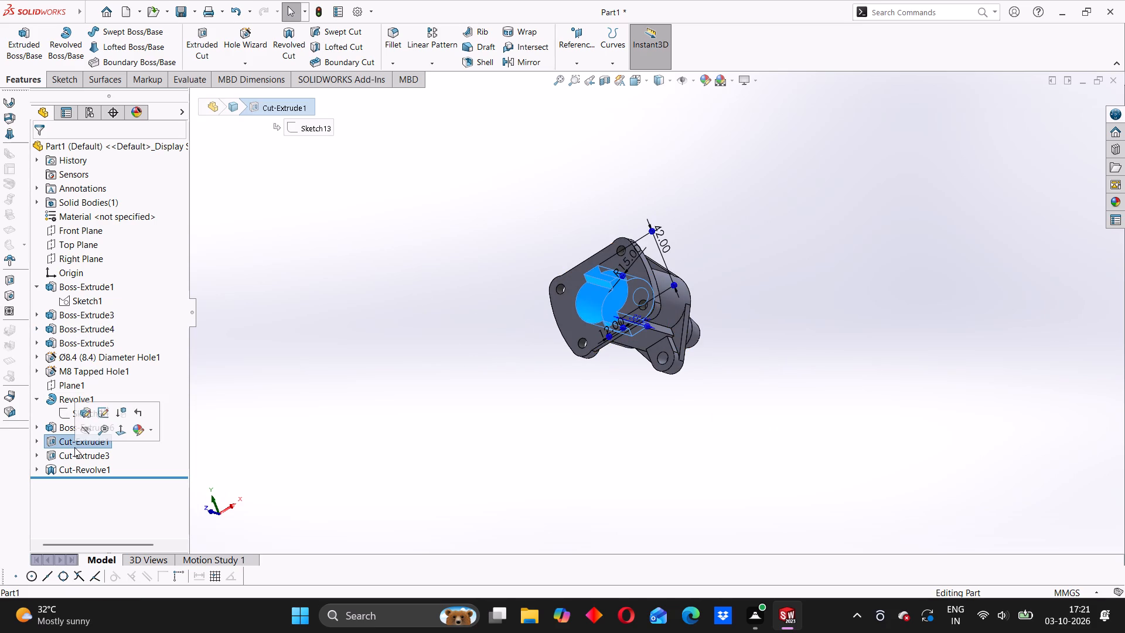
pyautogui.click(86, 418)
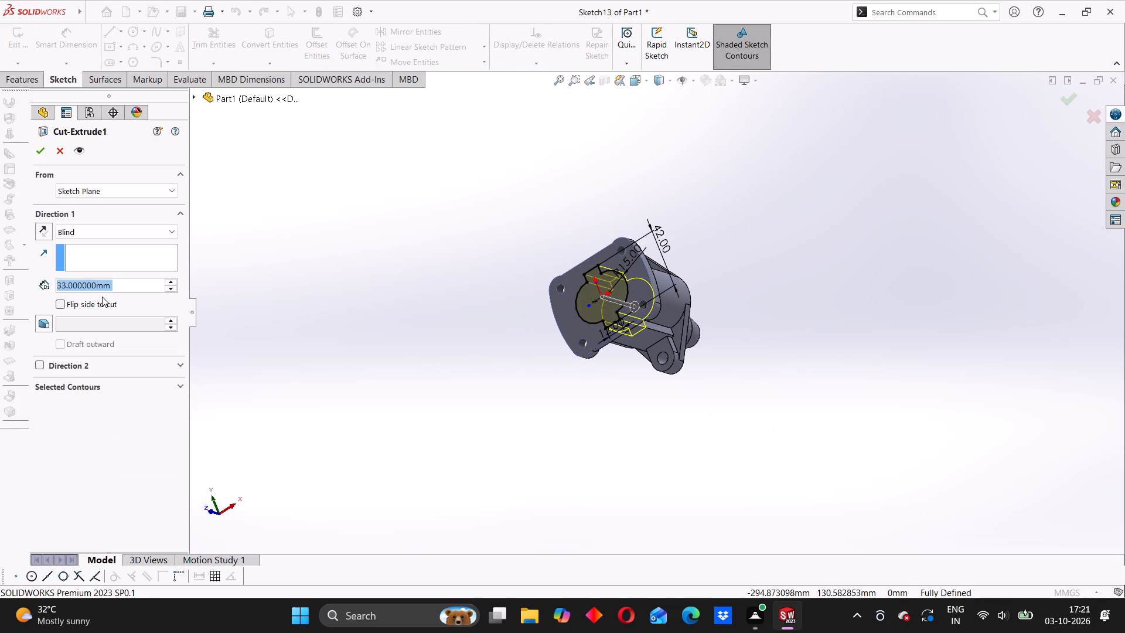
pyautogui.write('41')
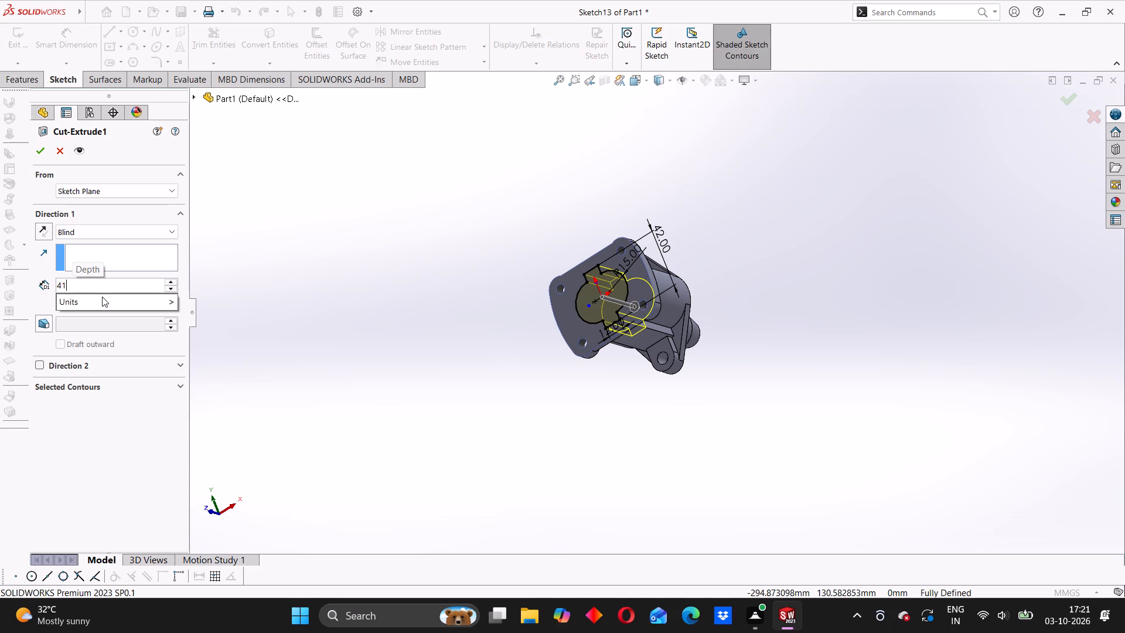
pyautogui.press('Return')
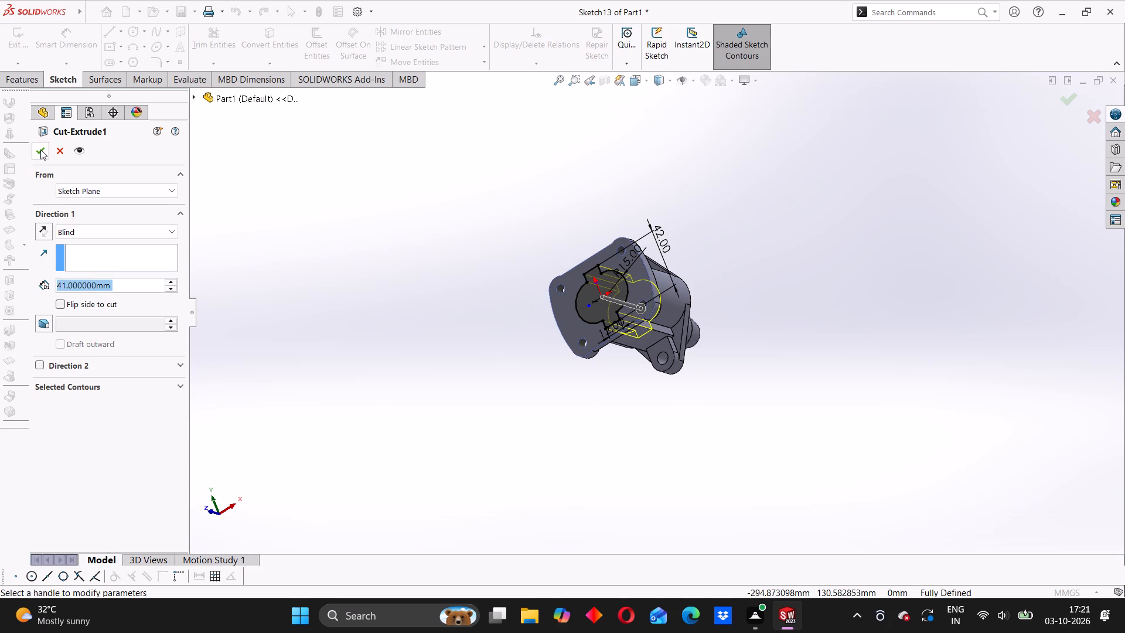
pyautogui.click(40, 149)
pyautogui.moveTo(590, 329); pyautogui.dragTo(633, 356, button='middle')
pyautogui.click(561, 337)
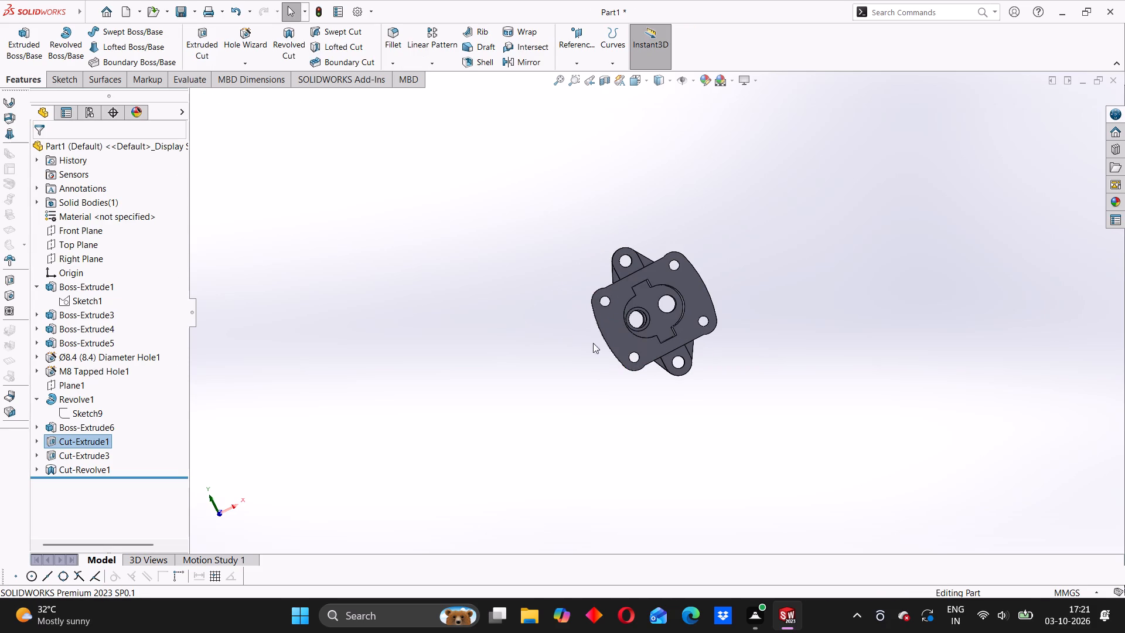
# Examine how the revolved bore meets the deepened pocket with hidden lines visible, then restore the Shaded With Edges display.
pyautogui.moveTo(736, 400); pyautogui.dragTo(582, 429, button='middle')
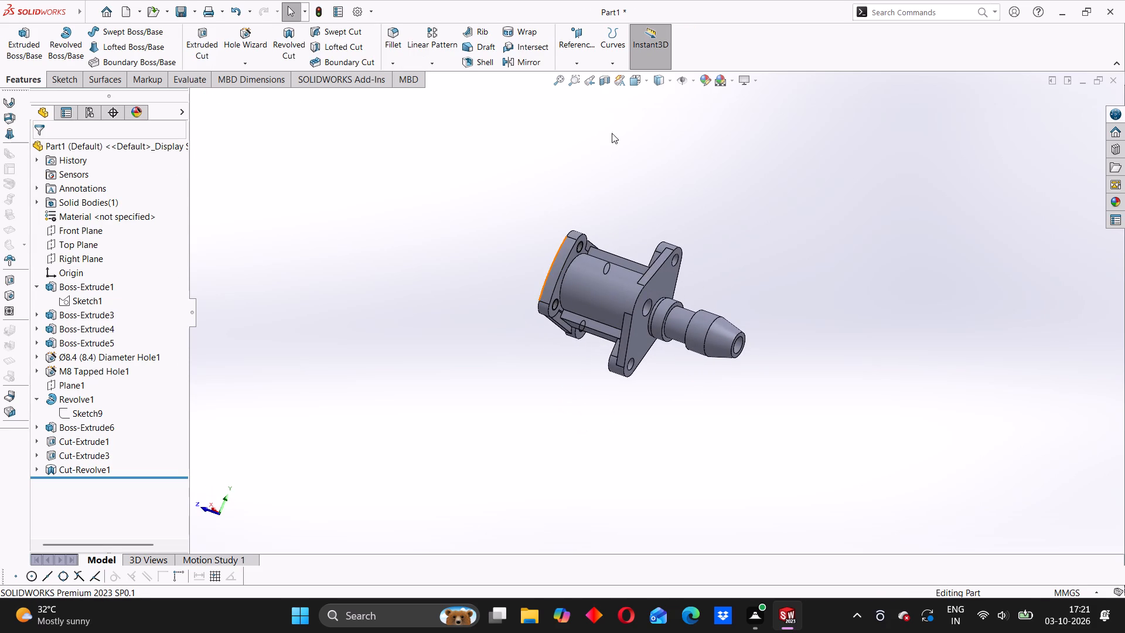
pyautogui.click(671, 79)
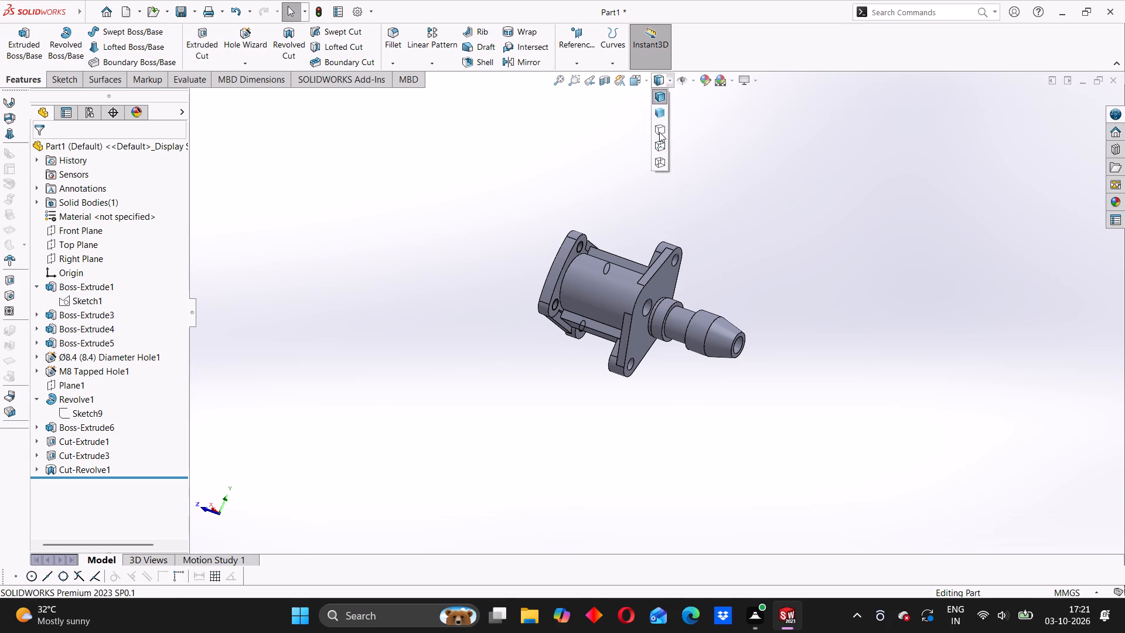
pyautogui.click(659, 132)
pyautogui.click(670, 77)
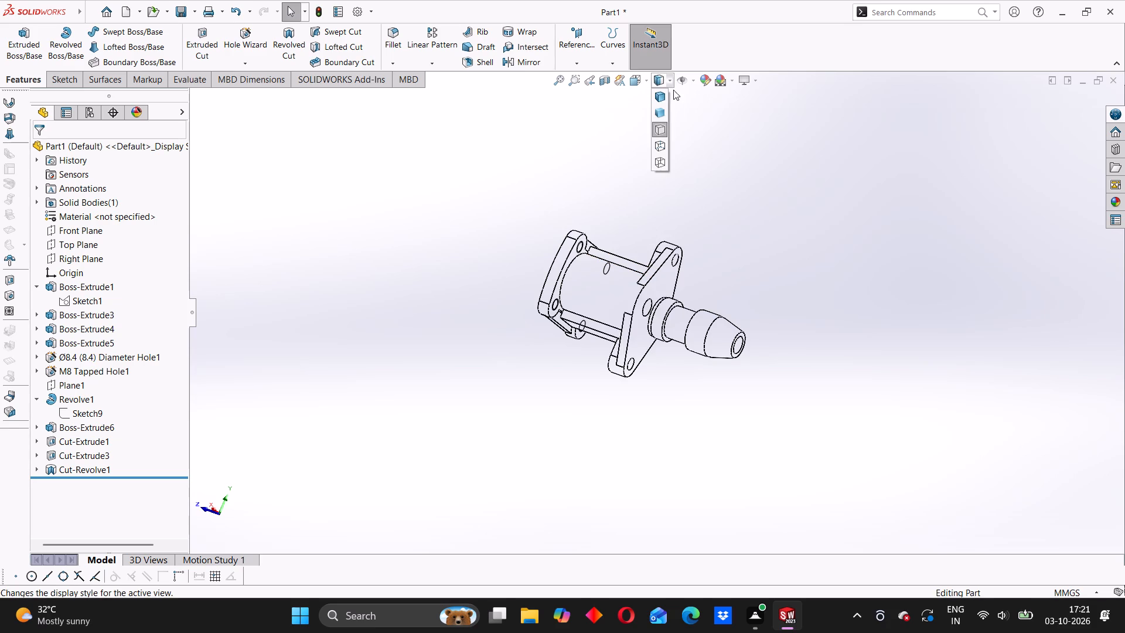
pyautogui.click(660, 150)
pyautogui.moveTo(622, 271); pyautogui.dragTo(663, 319, button='middle')
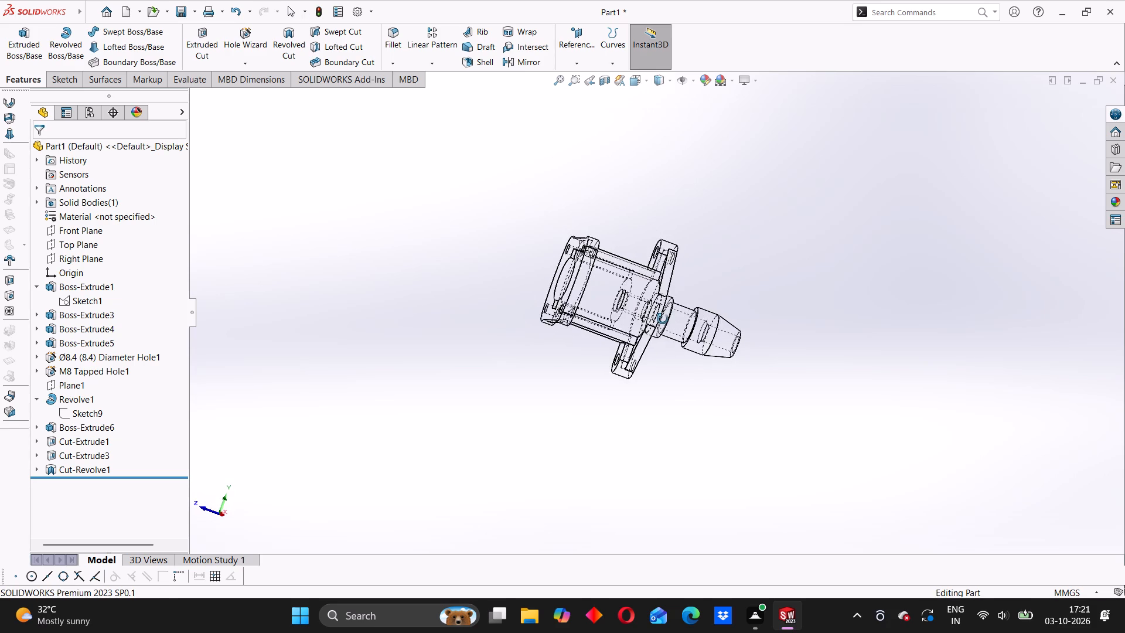
pyautogui.moveTo(663, 319); pyautogui.dragTo(647, 329, button='middle')
pyautogui.scroll(-11, 625, 311)
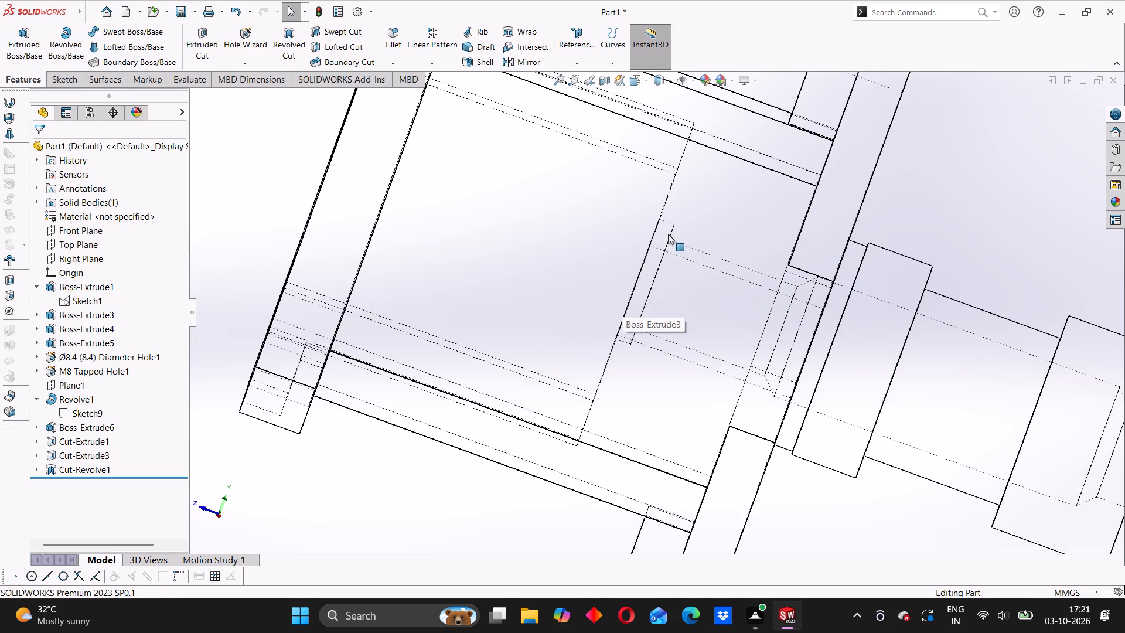
pyautogui.scroll(11, 667, 246)
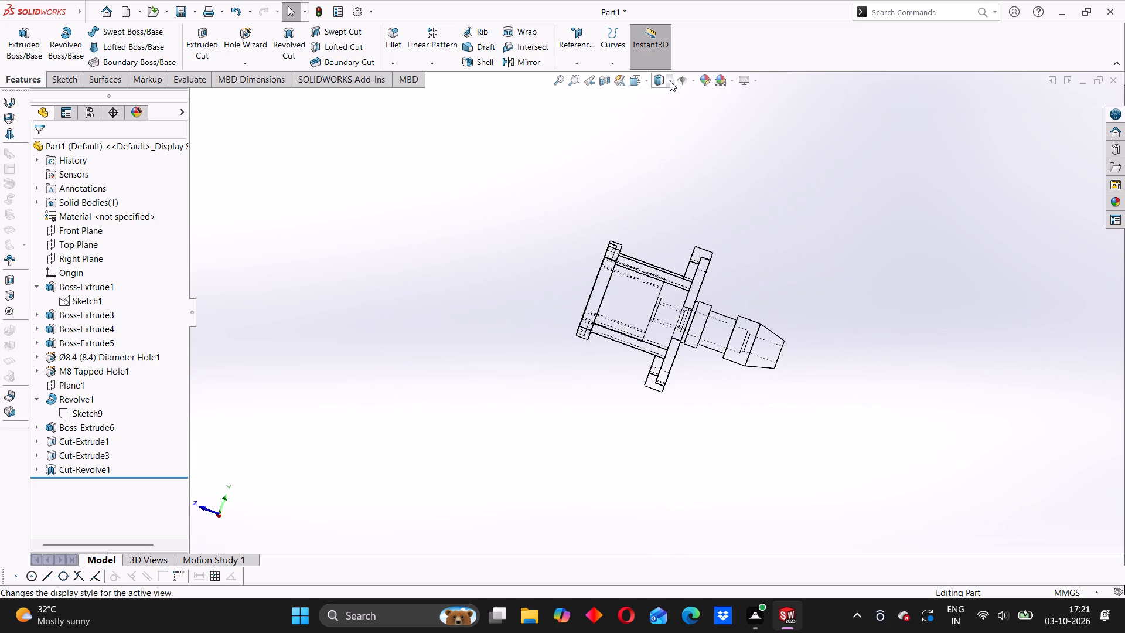
pyautogui.click(670, 81)
pyautogui.click(666, 100)
# Examine the coupling from the pocketed flange end, the sides and the spigot end.
pyautogui.scroll(3, 669, 241)
pyautogui.moveTo(616, 280); pyautogui.dragTo(678, 336, button='middle')
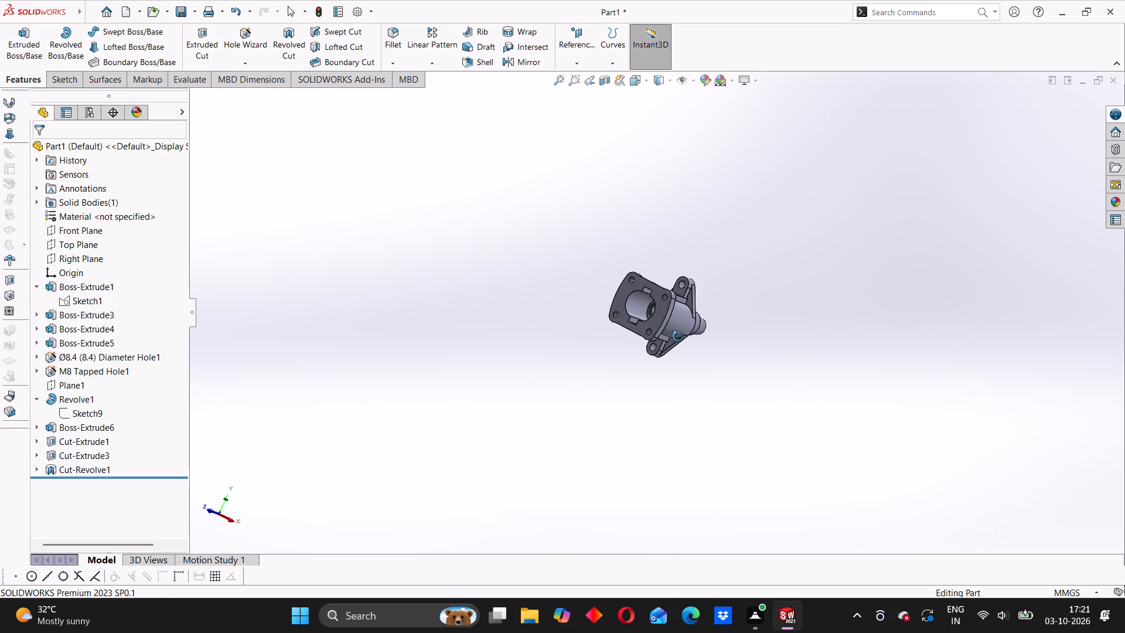
pyautogui.moveTo(678, 336); pyautogui.dragTo(710, 356, button='middle')
pyautogui.scroll(-7, 648, 314)
pyautogui.moveTo(718, 339); pyautogui.dragTo(629, 332, button='middle')
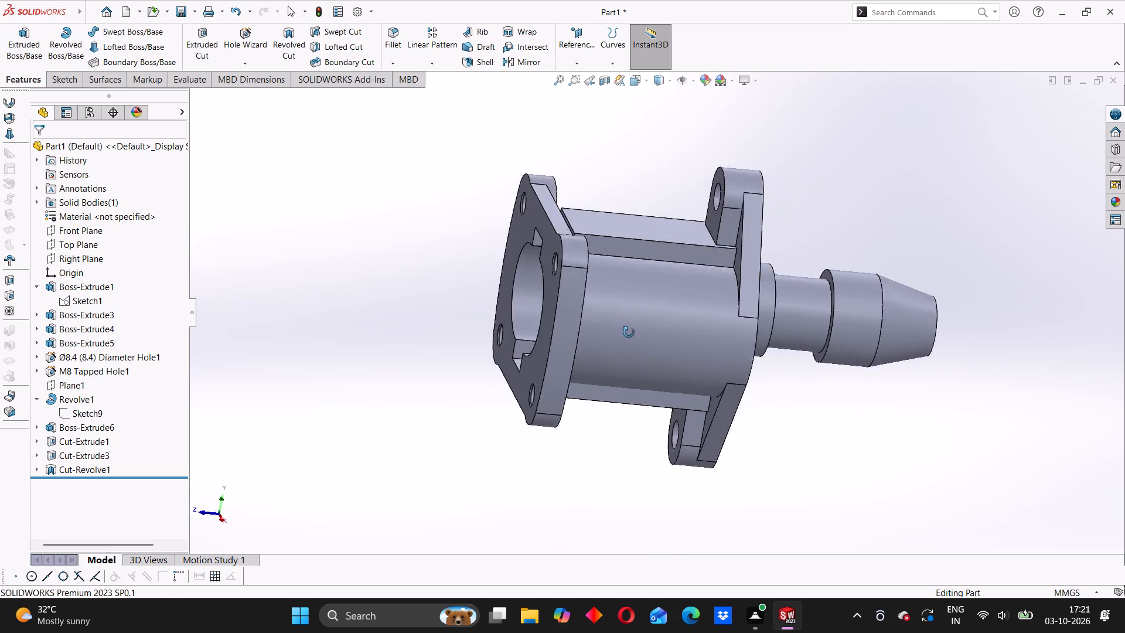
pyautogui.moveTo(629, 332); pyautogui.dragTo(534, 232, button='middle')
pyautogui.scroll(4, 573, 271)
pyautogui.scroll(3, 568, 336)
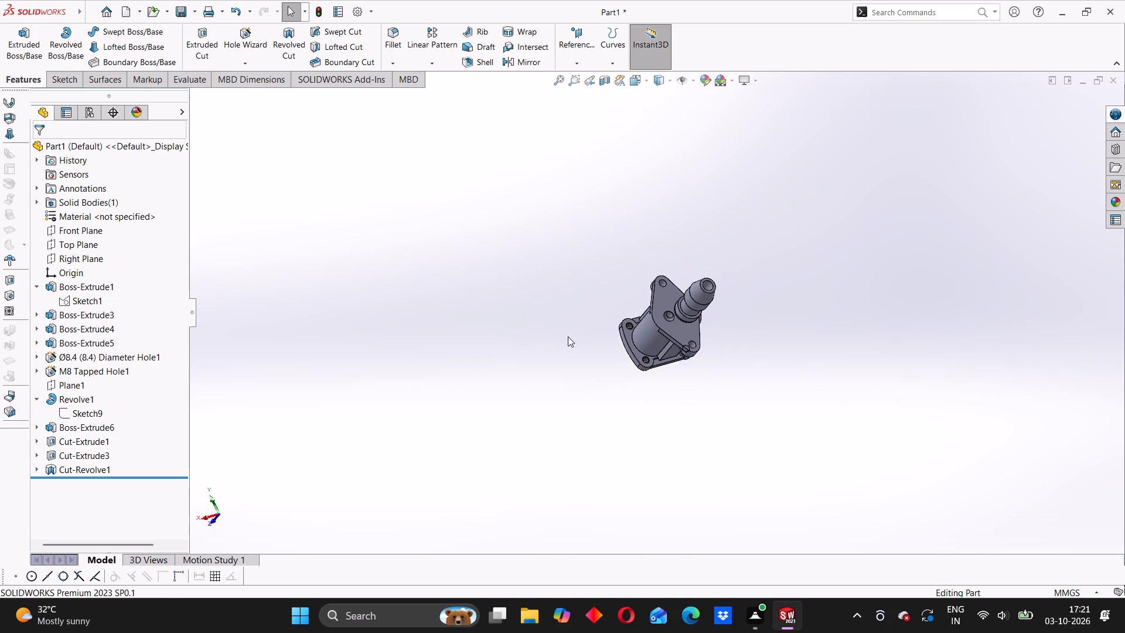
pyautogui.moveTo(558, 355); pyautogui.dragTo(589, 355, button='middle')
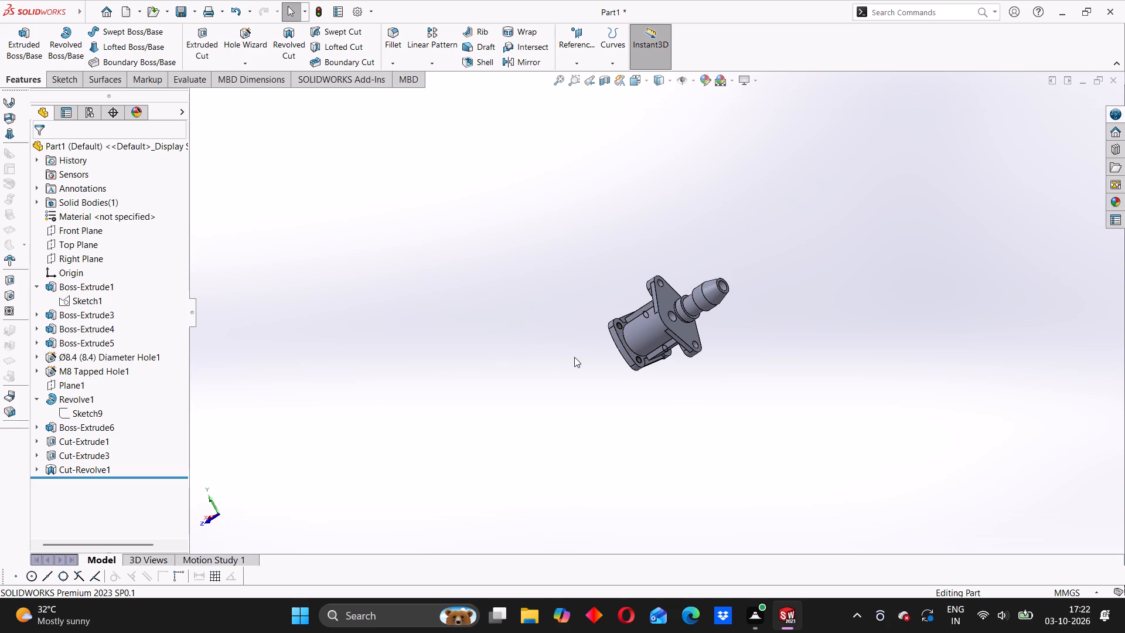
pyautogui.moveTo(576, 359); pyautogui.dragTo(630, 417, button='middle')
pyautogui.scroll(-4, 598, 340)
pyautogui.moveTo(599, 341); pyautogui.dragTo(645, 329, button='middle')
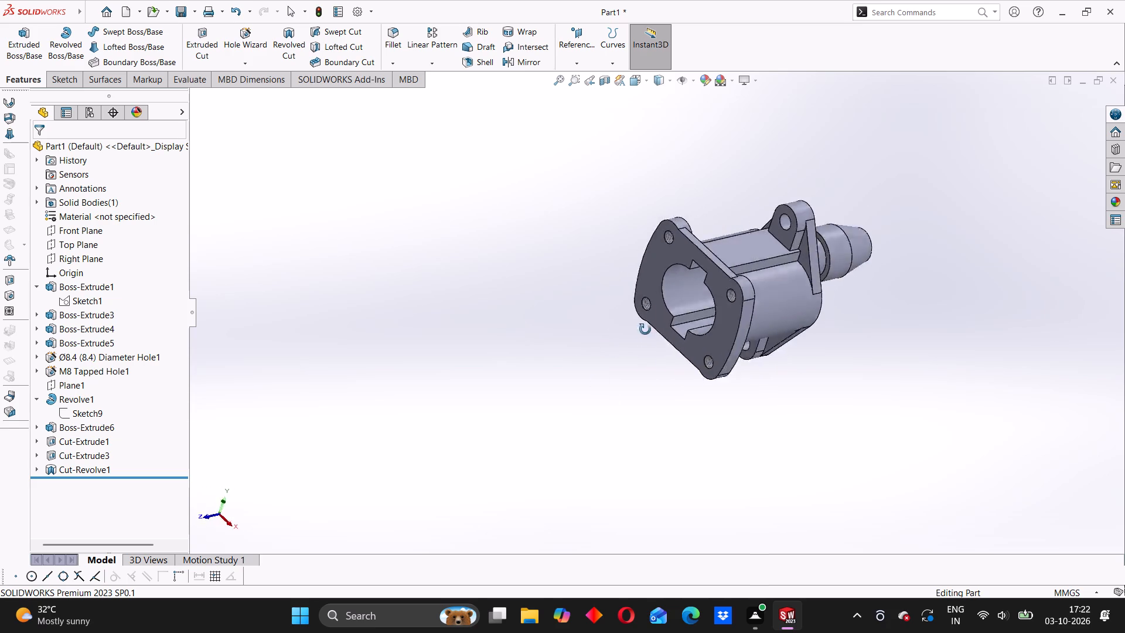
pyautogui.moveTo(645, 329); pyautogui.dragTo(596, 363, button='middle')
pyautogui.scroll(-4, 657, 298)
pyautogui.moveTo(605, 315); pyautogui.dragTo(618, 341, button='middle')
pyautogui.moveTo(618, 341); pyautogui.dragTo(613, 349, button='middle')
pyautogui.scroll(1, 613, 347)
pyautogui.moveTo(546, 359); pyautogui.dragTo(601, 379, button='middle')
pyautogui.scroll(3, 588, 365)
pyautogui.moveTo(594, 353); pyautogui.dragTo(590, 350, button='middle')
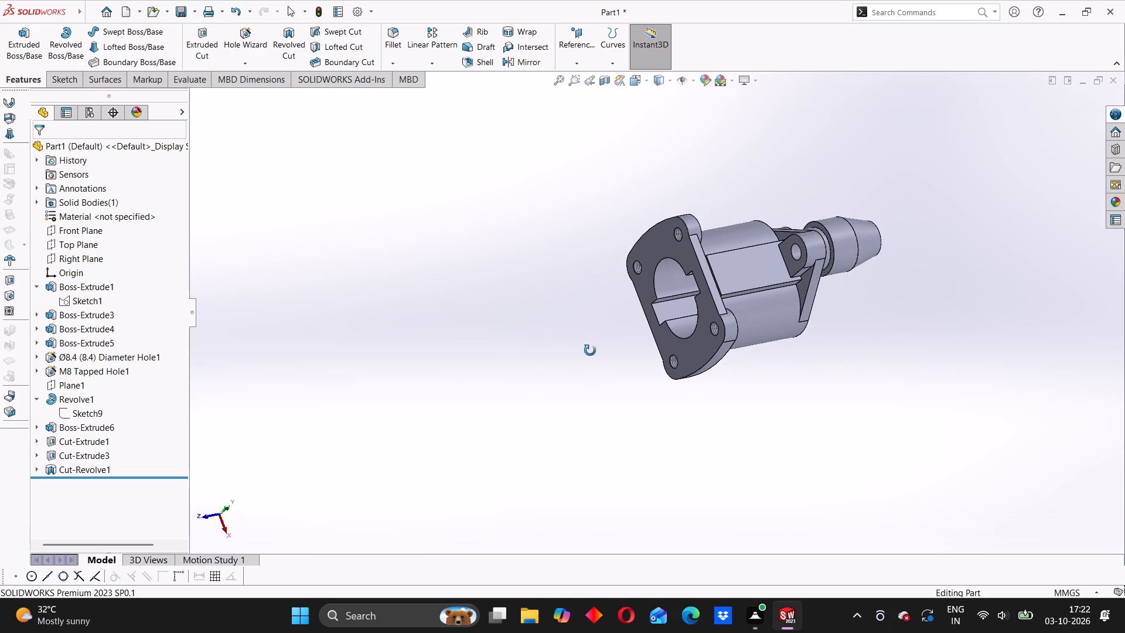
pyautogui.moveTo(590, 350); pyautogui.dragTo(571, 341, button='middle')
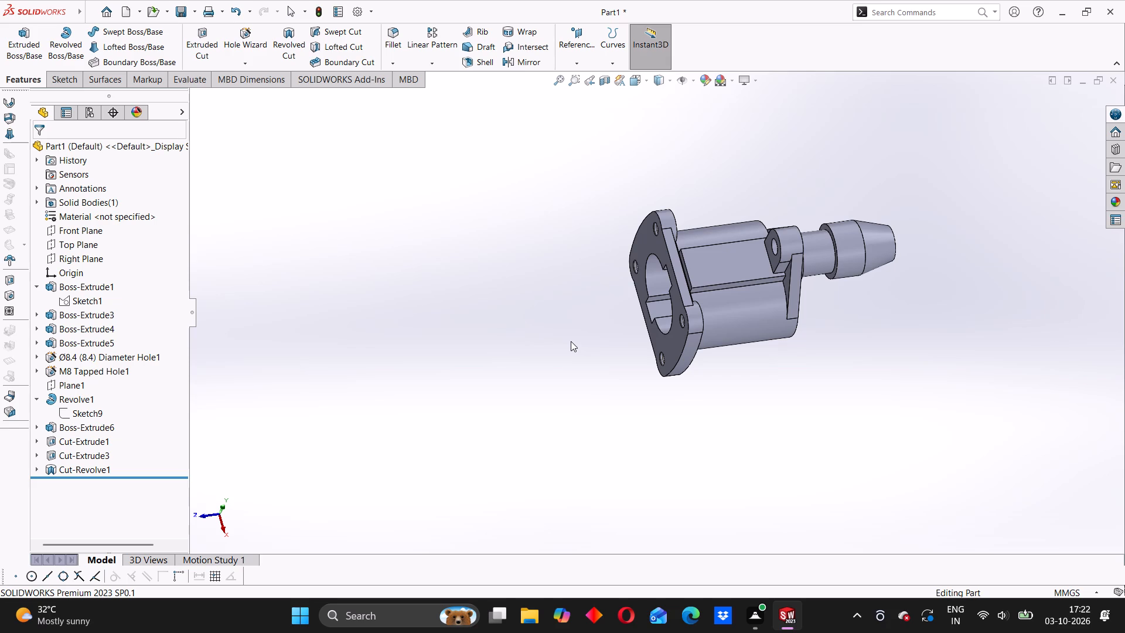
pyautogui.scroll(3, 756, 310)
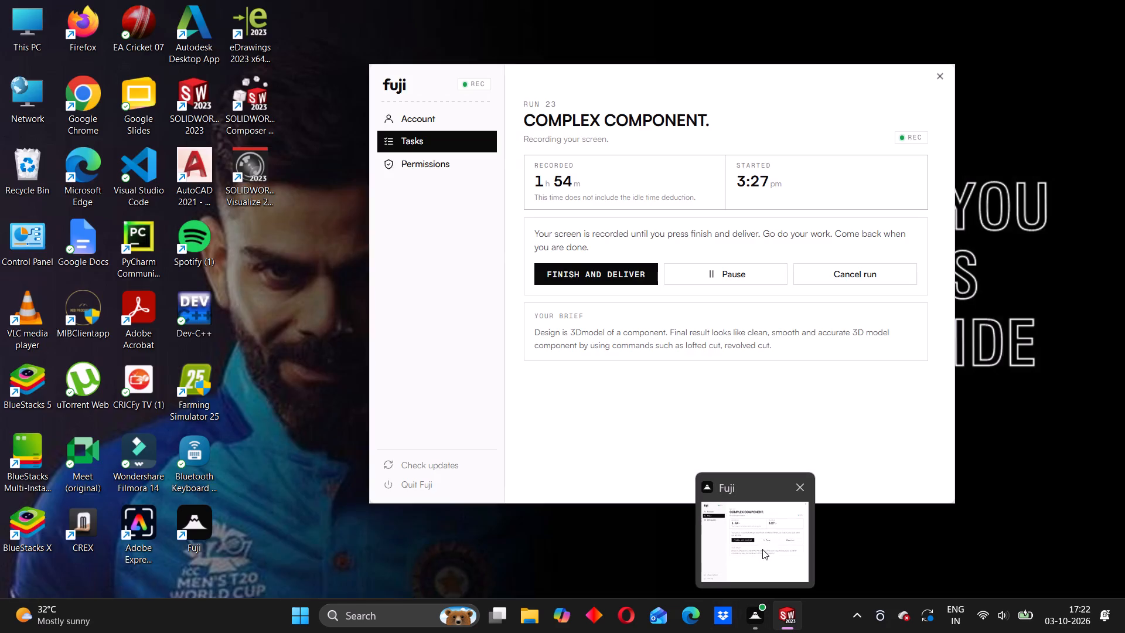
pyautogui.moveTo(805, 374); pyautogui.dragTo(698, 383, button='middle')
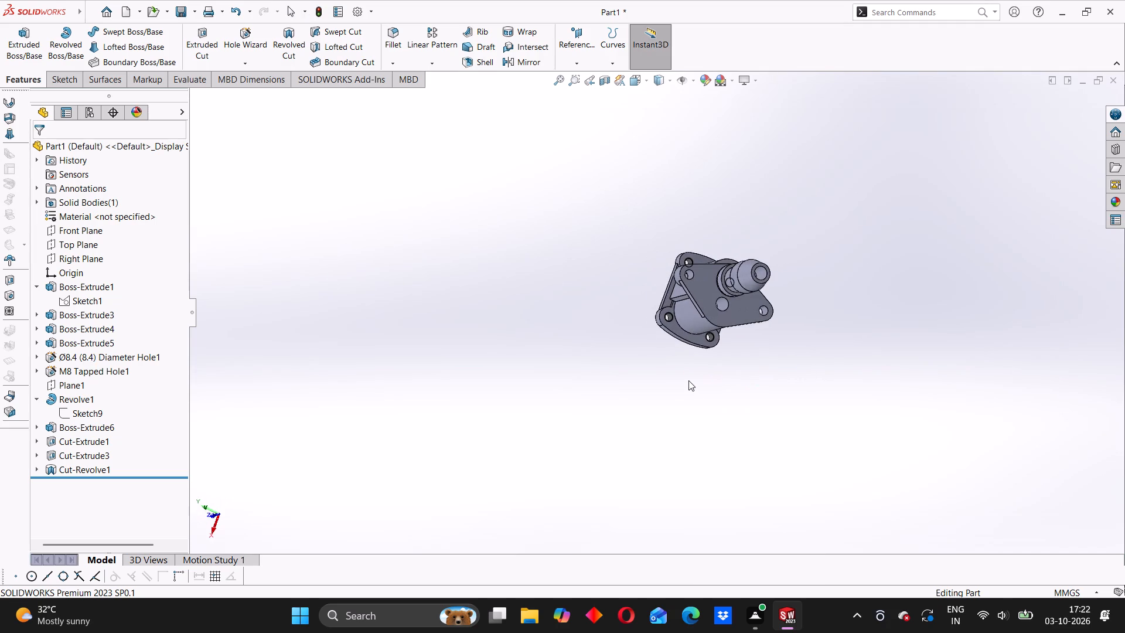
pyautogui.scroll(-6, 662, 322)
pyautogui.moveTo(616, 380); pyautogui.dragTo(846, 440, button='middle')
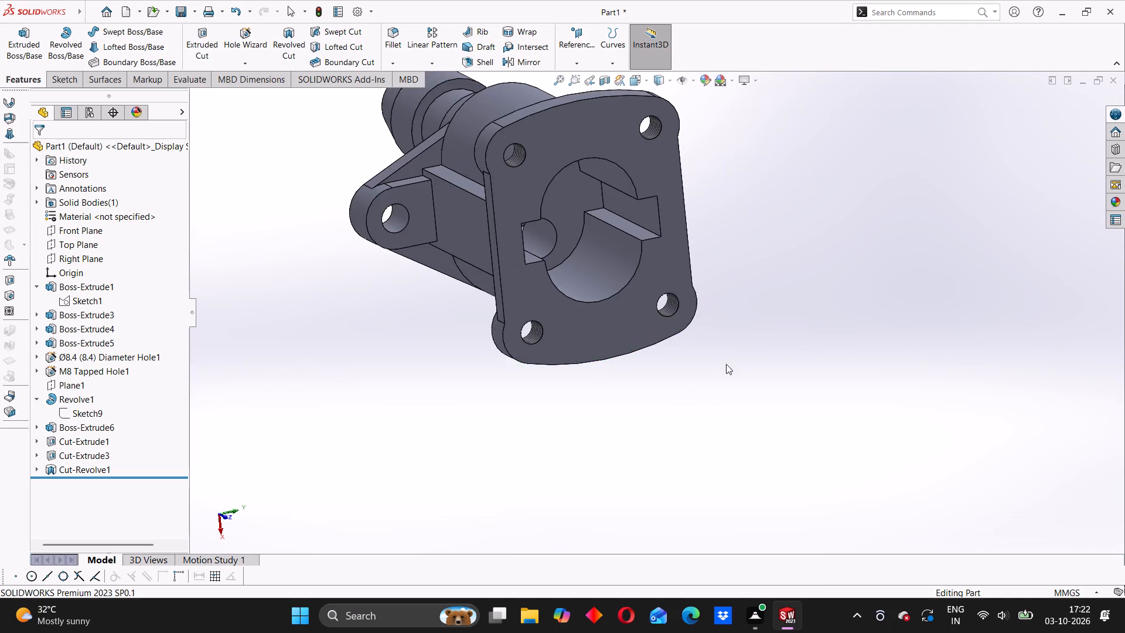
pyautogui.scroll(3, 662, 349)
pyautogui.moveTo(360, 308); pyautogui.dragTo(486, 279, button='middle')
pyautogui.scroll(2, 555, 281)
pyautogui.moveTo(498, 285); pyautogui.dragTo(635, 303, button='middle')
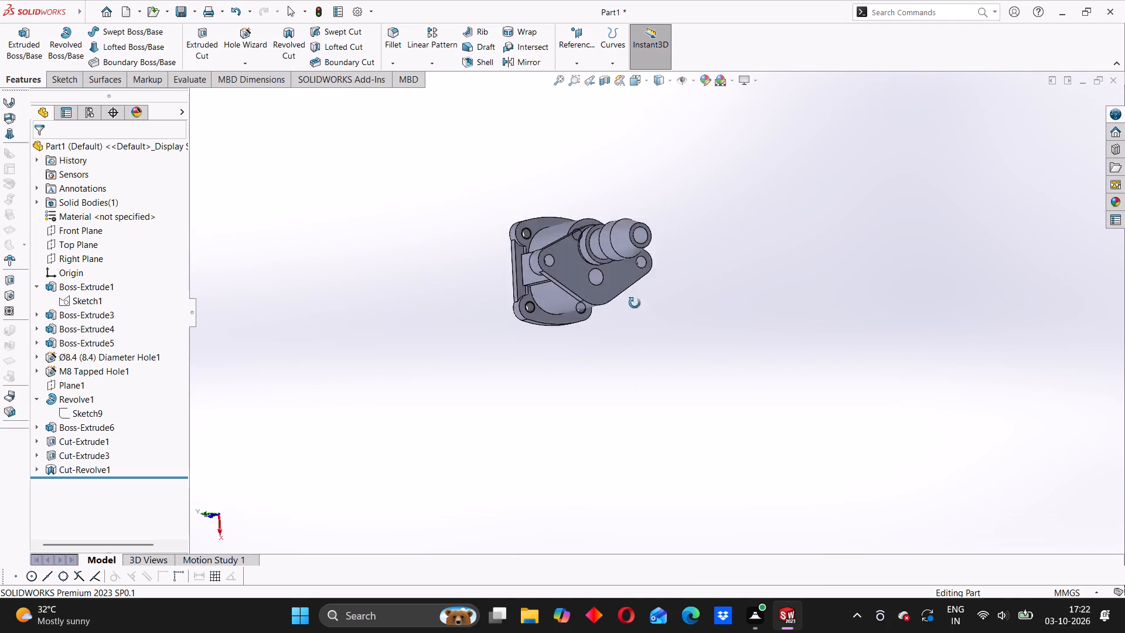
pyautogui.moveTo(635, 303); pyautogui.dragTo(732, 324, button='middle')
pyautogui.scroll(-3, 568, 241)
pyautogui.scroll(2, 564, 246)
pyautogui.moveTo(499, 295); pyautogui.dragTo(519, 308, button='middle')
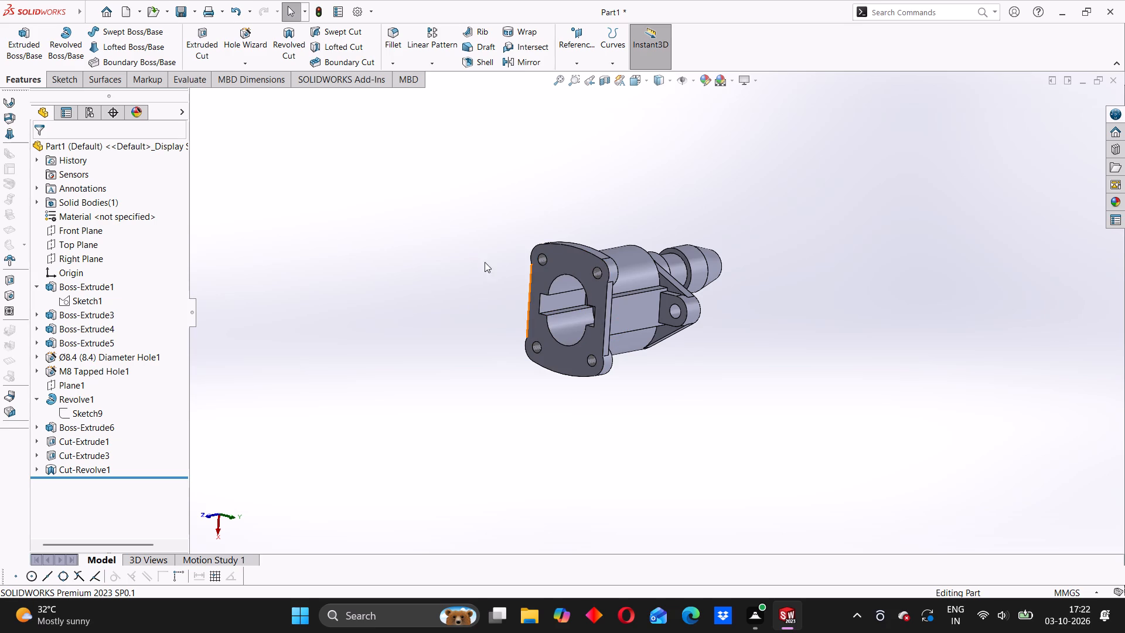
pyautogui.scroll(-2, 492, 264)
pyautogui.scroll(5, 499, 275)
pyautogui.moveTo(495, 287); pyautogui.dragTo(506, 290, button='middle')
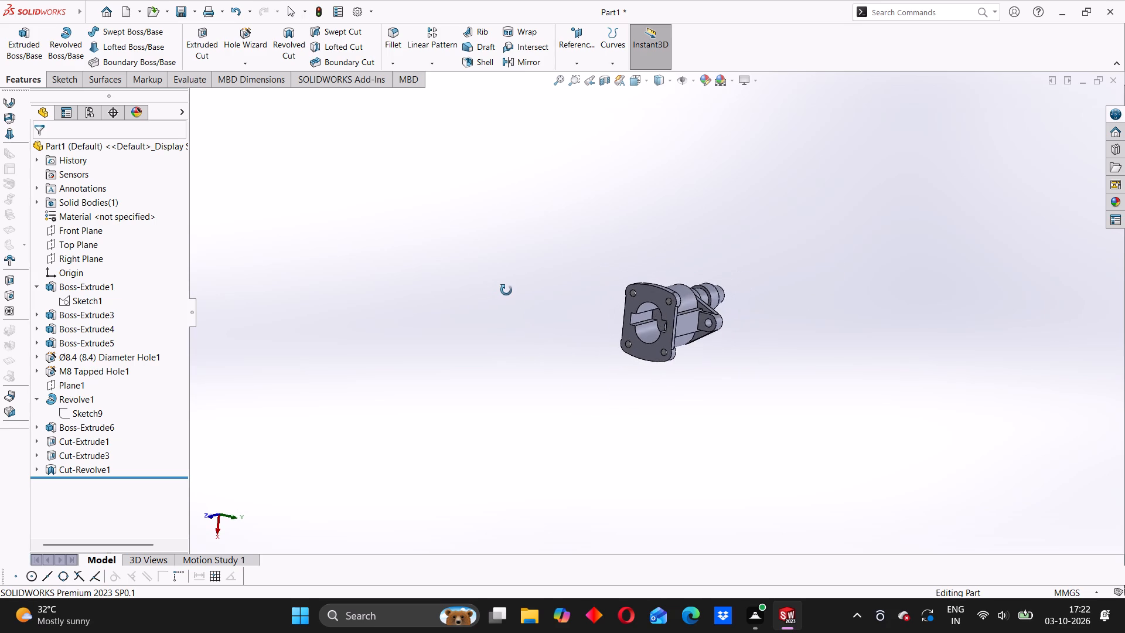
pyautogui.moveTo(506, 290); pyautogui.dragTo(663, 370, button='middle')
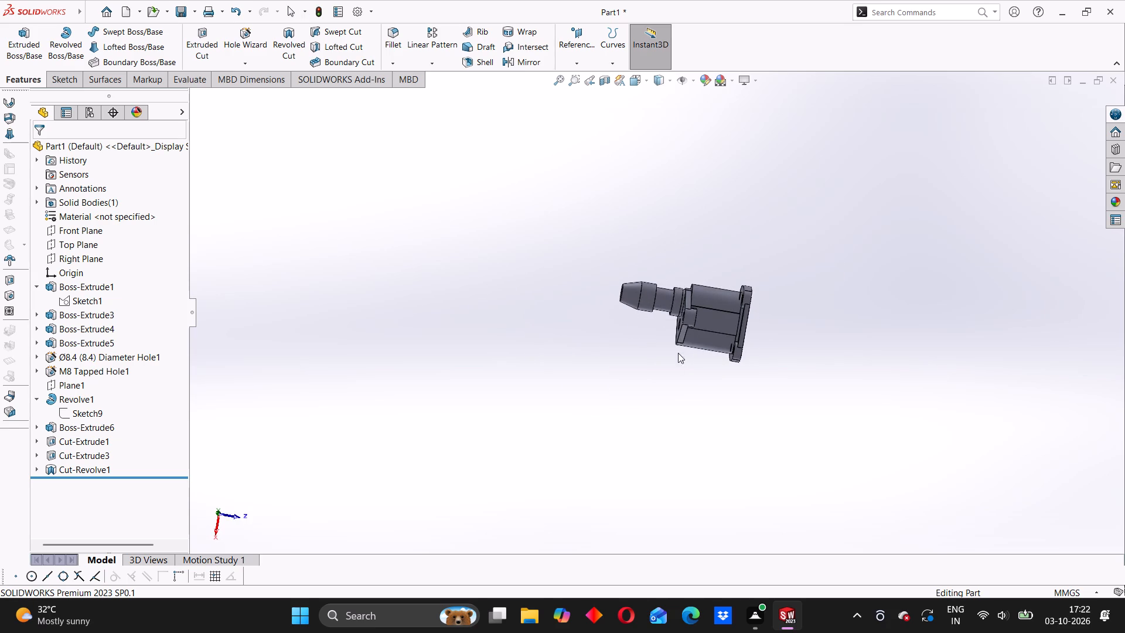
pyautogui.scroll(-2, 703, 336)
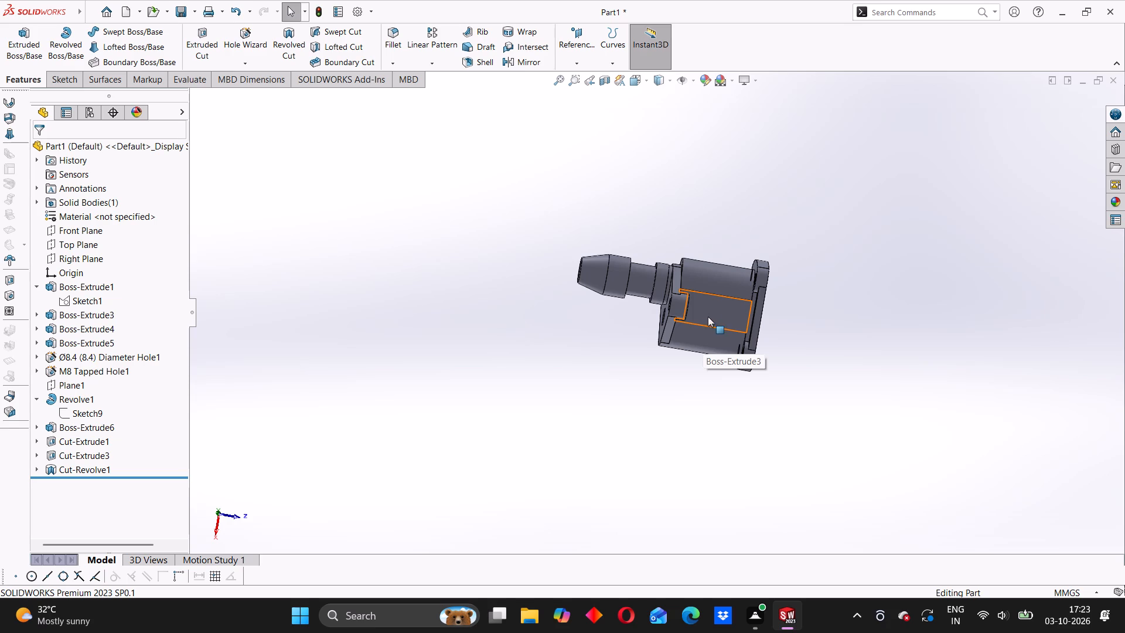
# Examine the coupling's body, diamond flange and spigot from the sides and at an angle from the spigot end.
pyautogui.scroll(-4, 660, 352)
pyautogui.moveTo(636, 312); pyautogui.dragTo(810, 274, button='middle')
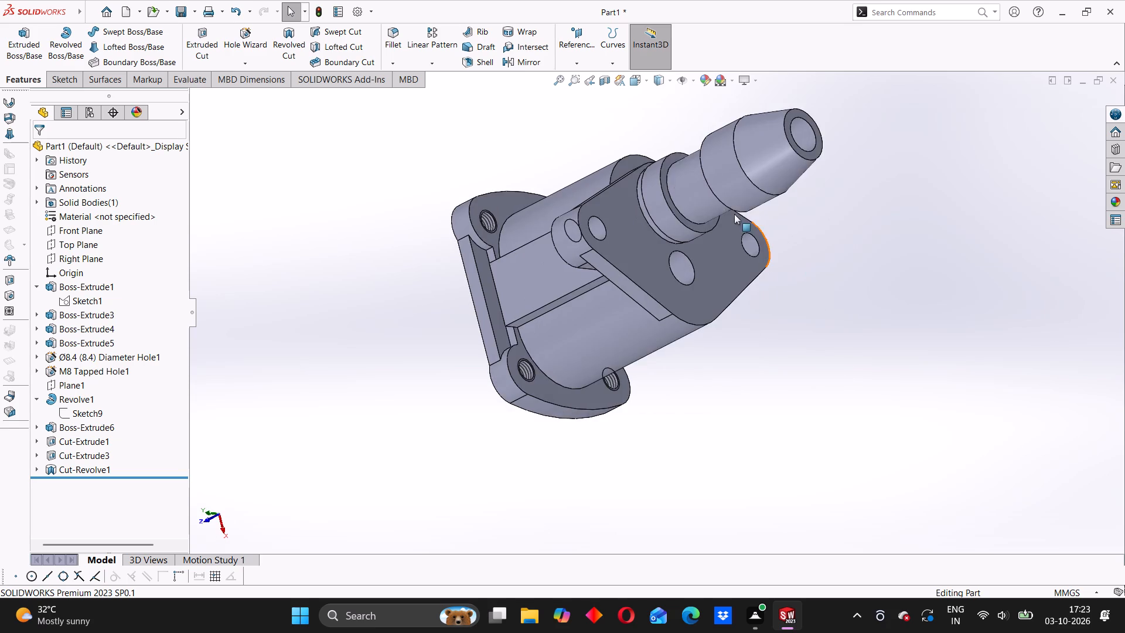
pyautogui.scroll(-2, 695, 192)
pyautogui.scroll(4, 720, 219)
pyautogui.moveTo(703, 256); pyautogui.dragTo(610, 348, button='middle')
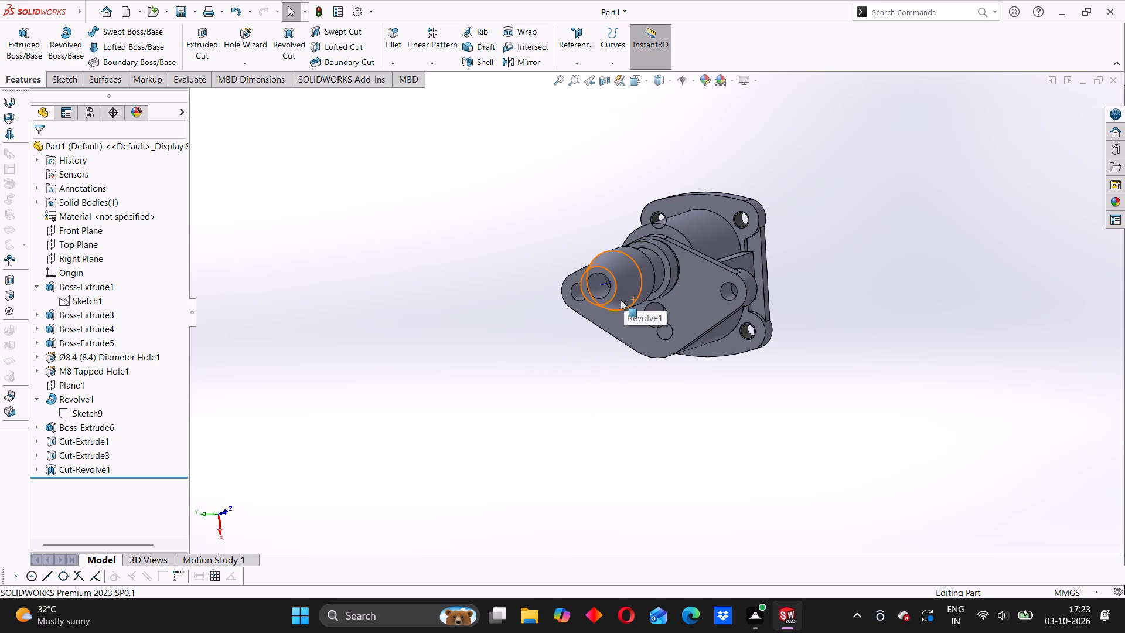
pyautogui.scroll(-1, 621, 300)
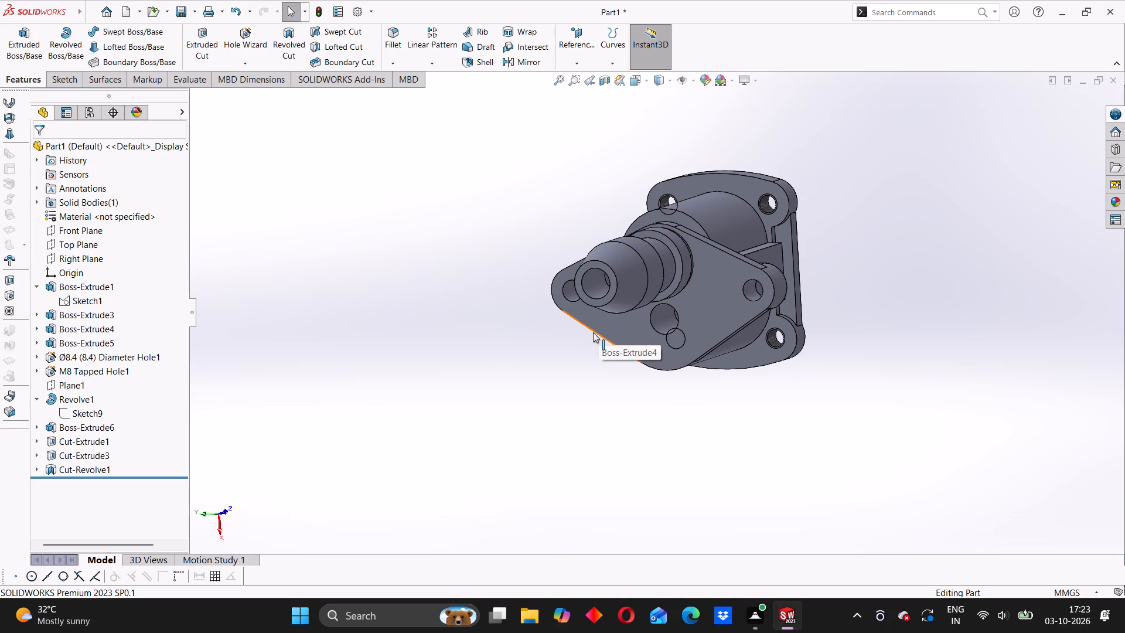
pyautogui.scroll(-2, 593, 332)
pyautogui.moveTo(594, 332); pyautogui.dragTo(716, 332, button='middle')
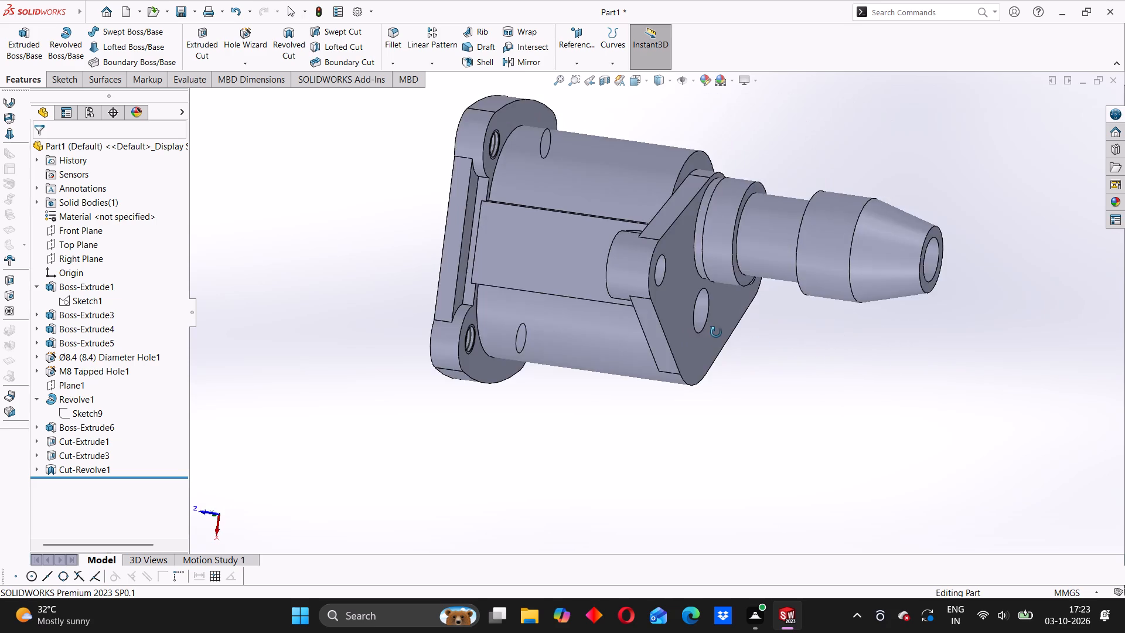
pyautogui.moveTo(716, 332); pyautogui.dragTo(964, 380, button='middle')
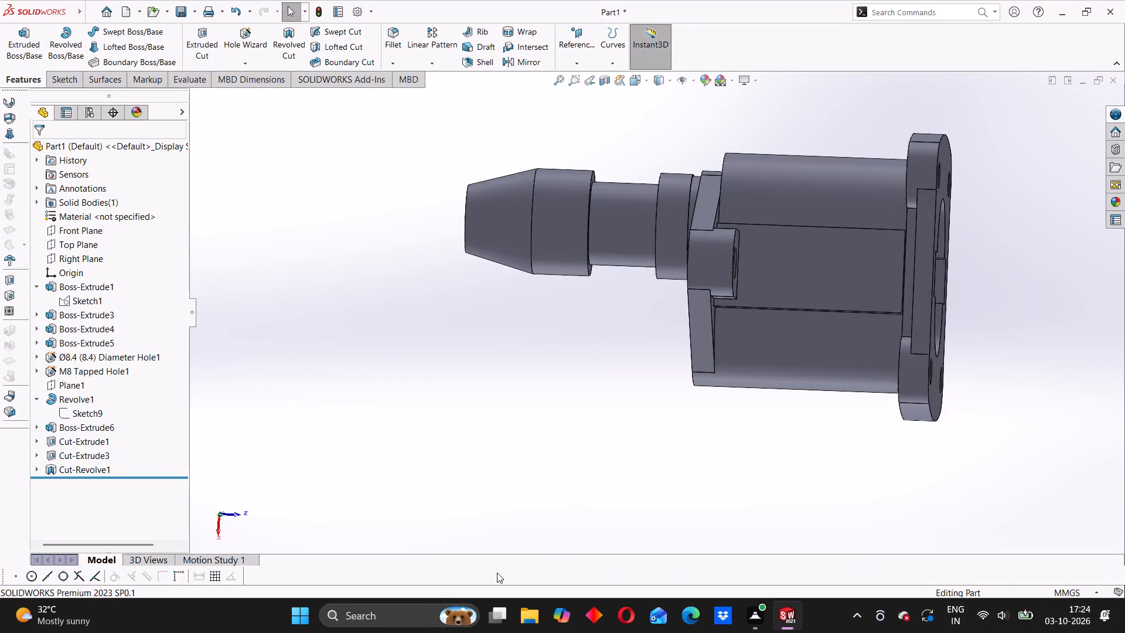
pyautogui.scroll(-1, 683, 241)
pyautogui.scroll(2, 698, 367)
pyautogui.moveTo(654, 414); pyautogui.dragTo(700, 403, button='middle')
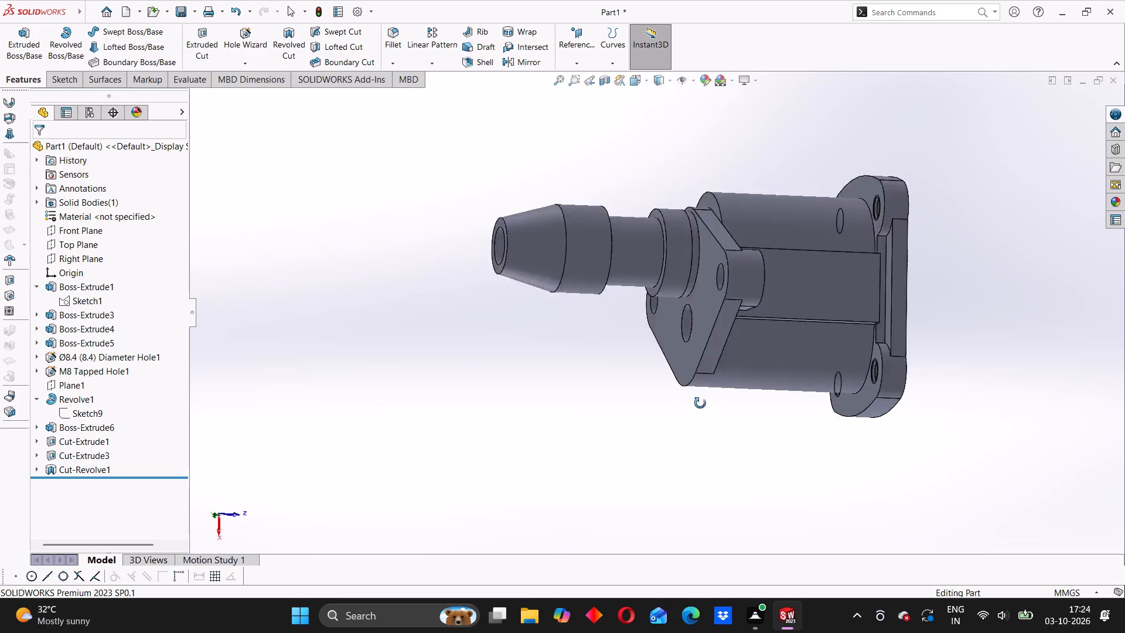
pyautogui.moveTo(700, 403); pyautogui.dragTo(790, 392, button='middle')
# Examine the spigot's bore and the holes through the diamond flange from the spigot end.
pyautogui.scroll(-3, 761, 309)
pyautogui.moveTo(750, 314); pyautogui.dragTo(724, 333, button='middle')
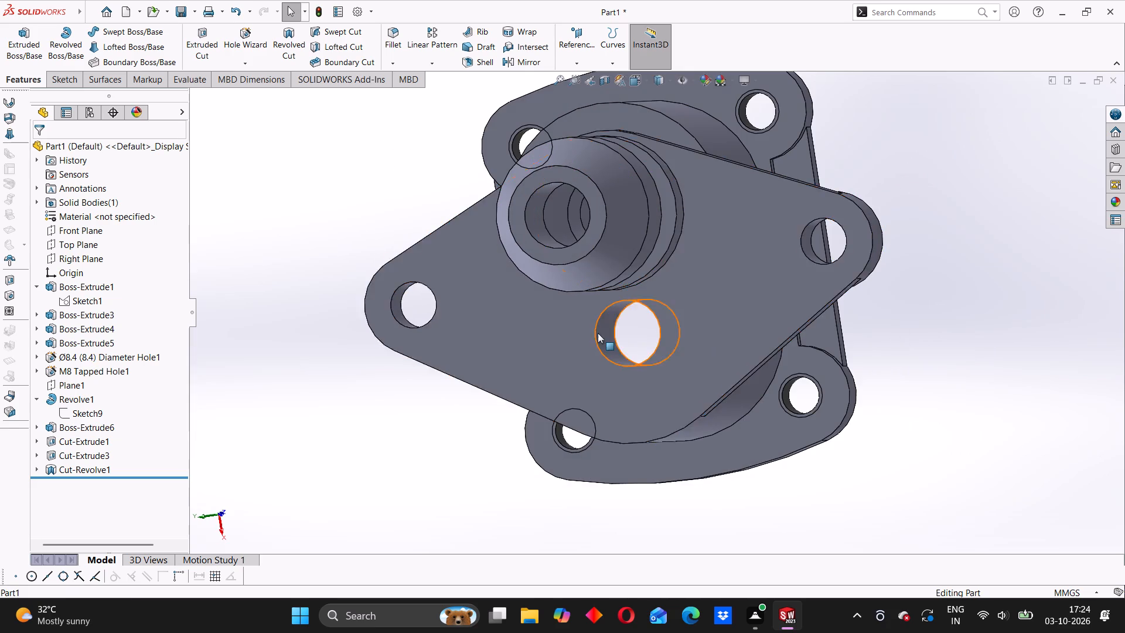
pyautogui.scroll(-4, 584, 308)
pyautogui.moveTo(582, 315); pyautogui.dragTo(595, 318, button='middle')
pyautogui.scroll(4, 646, 303)
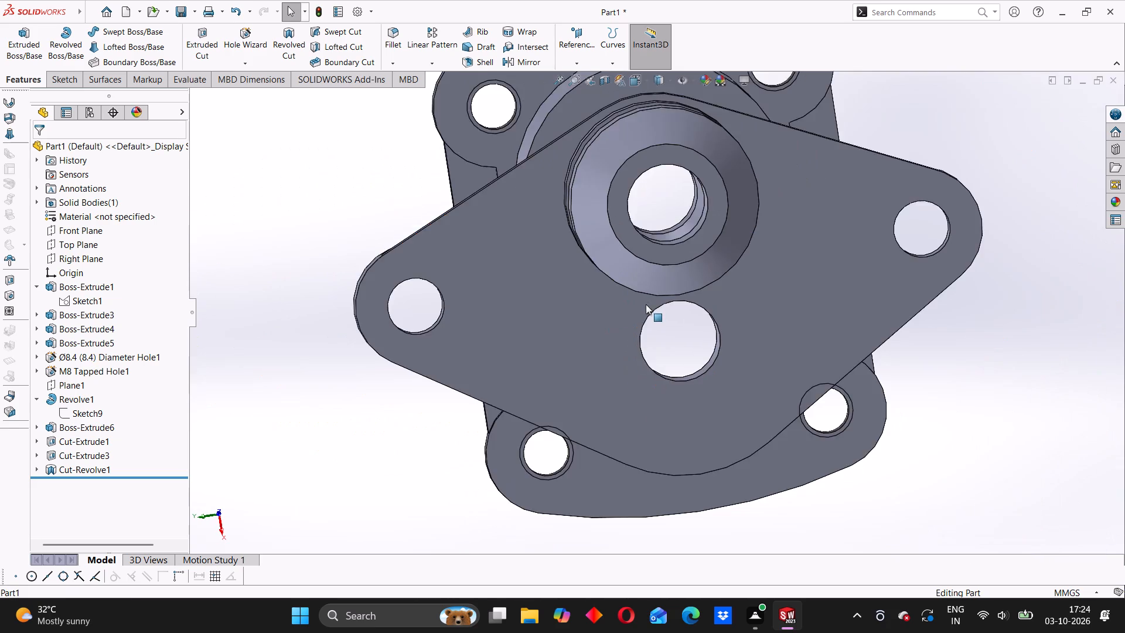
pyautogui.scroll(2, 646, 304)
pyautogui.moveTo(653, 343); pyautogui.dragTo(651, 310, button='middle')
pyautogui.scroll(1, 653, 343)
pyautogui.scroll(-2, 630, 222)
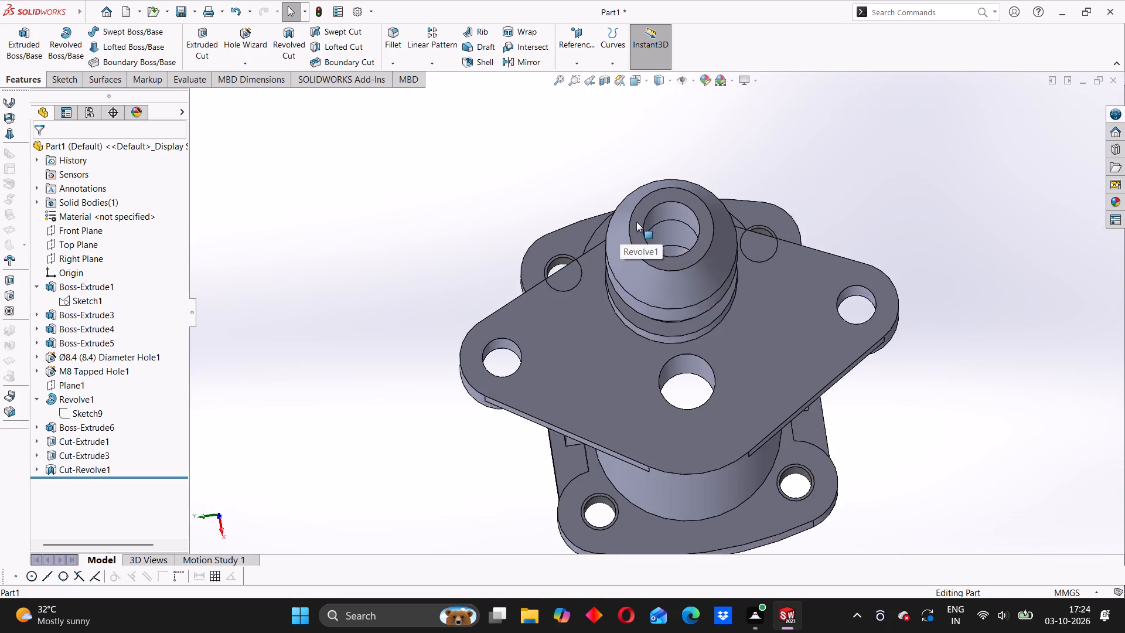
pyautogui.scroll(-3, 637, 222)
pyautogui.moveTo(690, 261); pyautogui.dragTo(690, 290, button='middle')
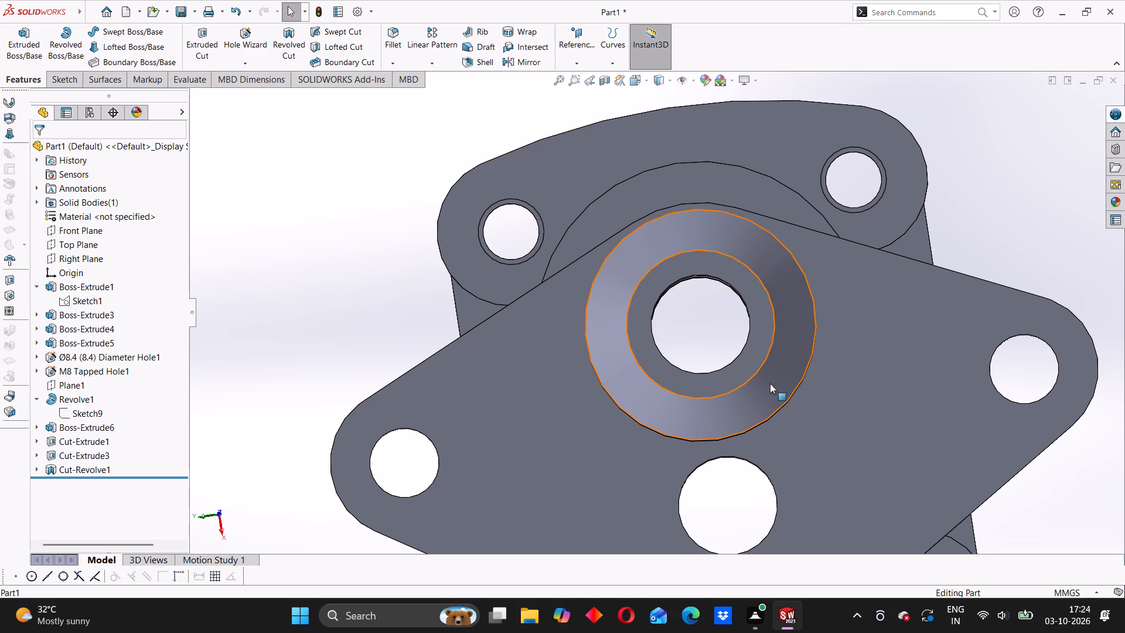
pyautogui.scroll(-1, 770, 383)
pyautogui.scroll(1, 770, 383)
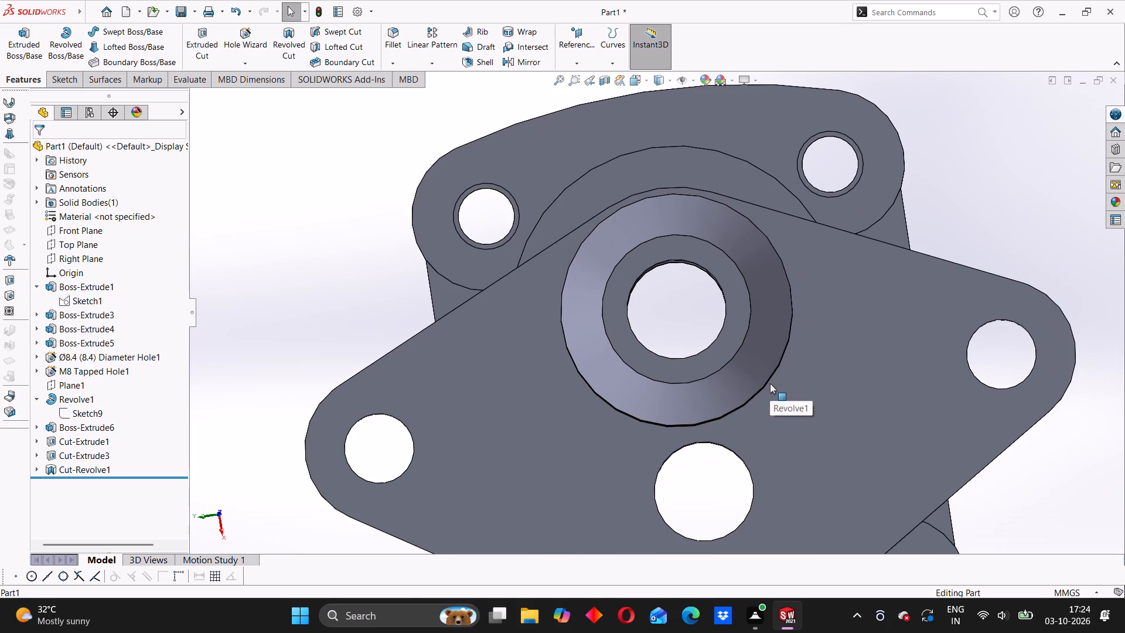
pyautogui.scroll(3, 772, 367)
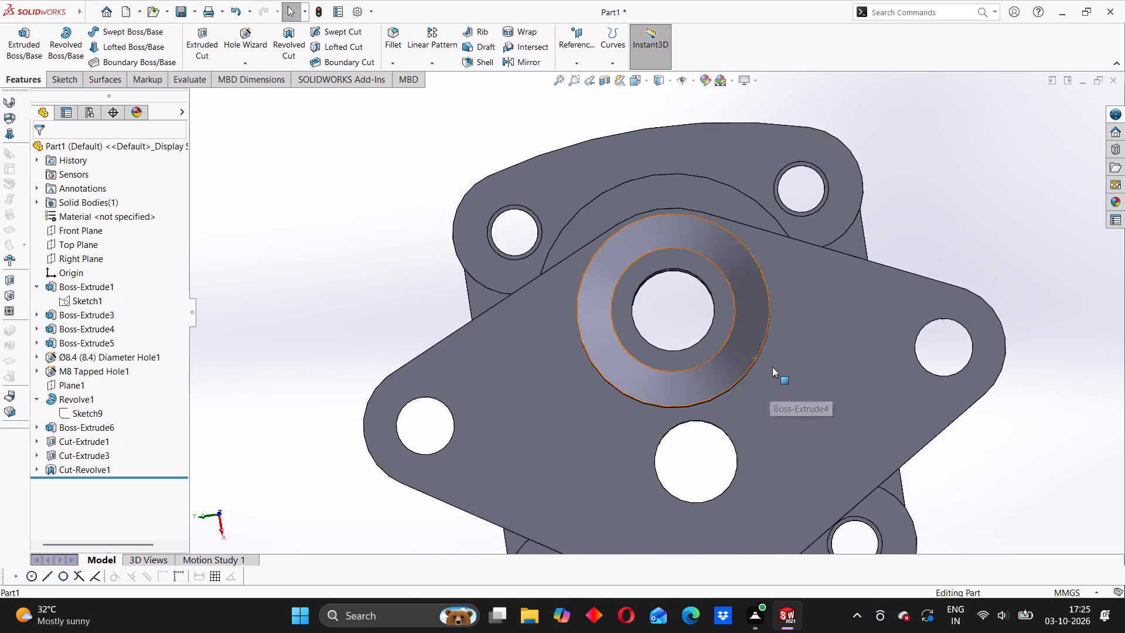
pyautogui.scroll(2, 756, 386)
pyautogui.moveTo(742, 414); pyautogui.dragTo(712, 368, button='middle')
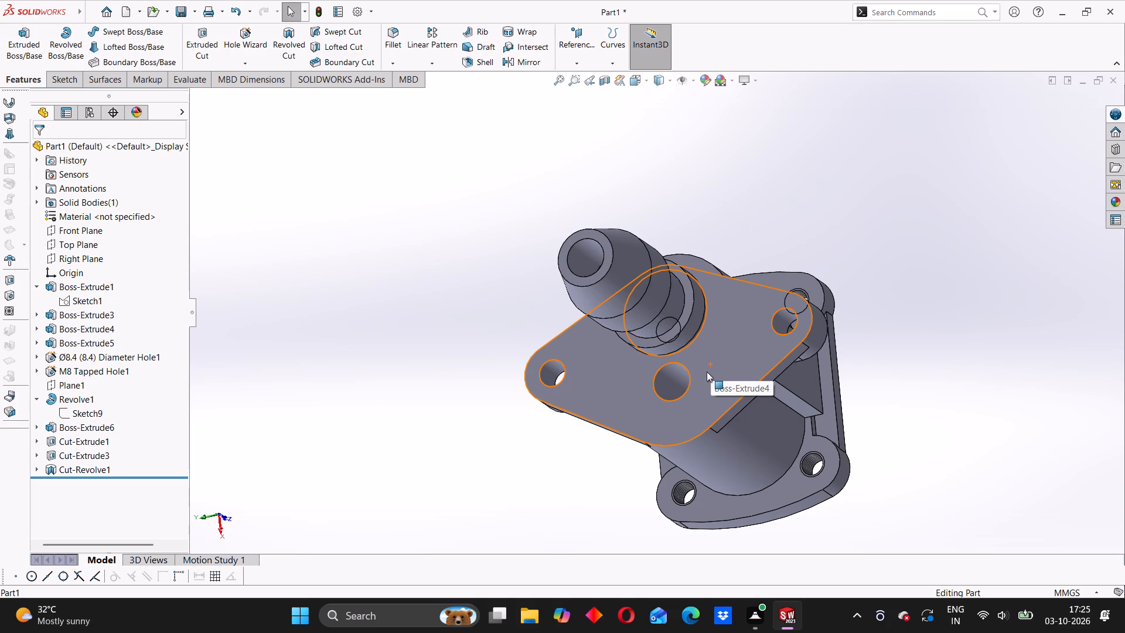
pyautogui.scroll(-1, 707, 372)
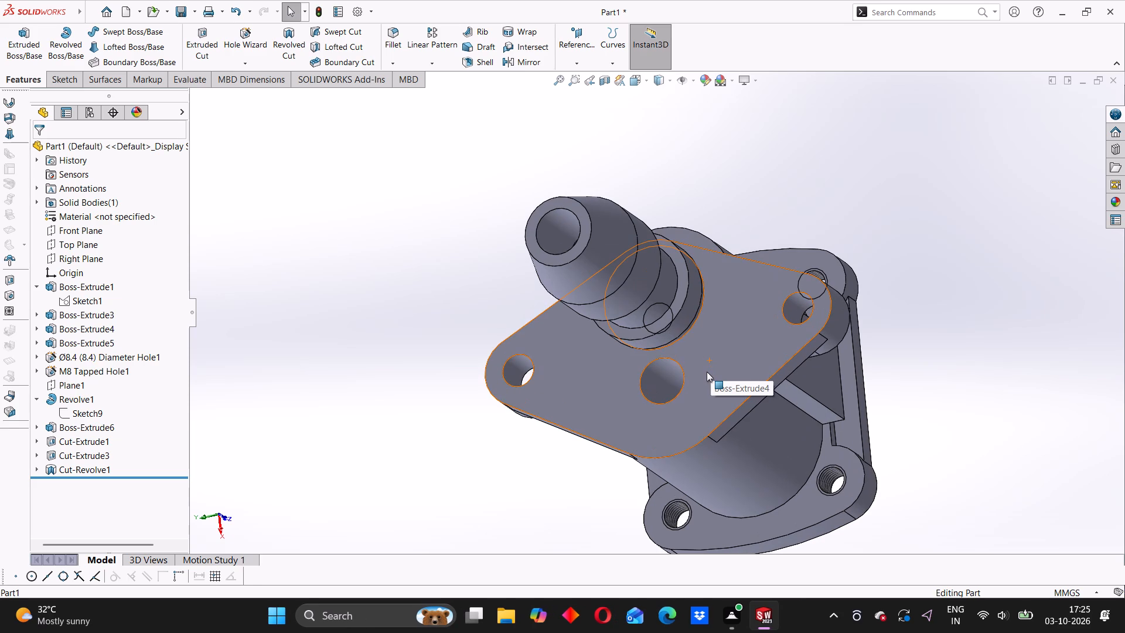
pyautogui.scroll(-1, 707, 372)
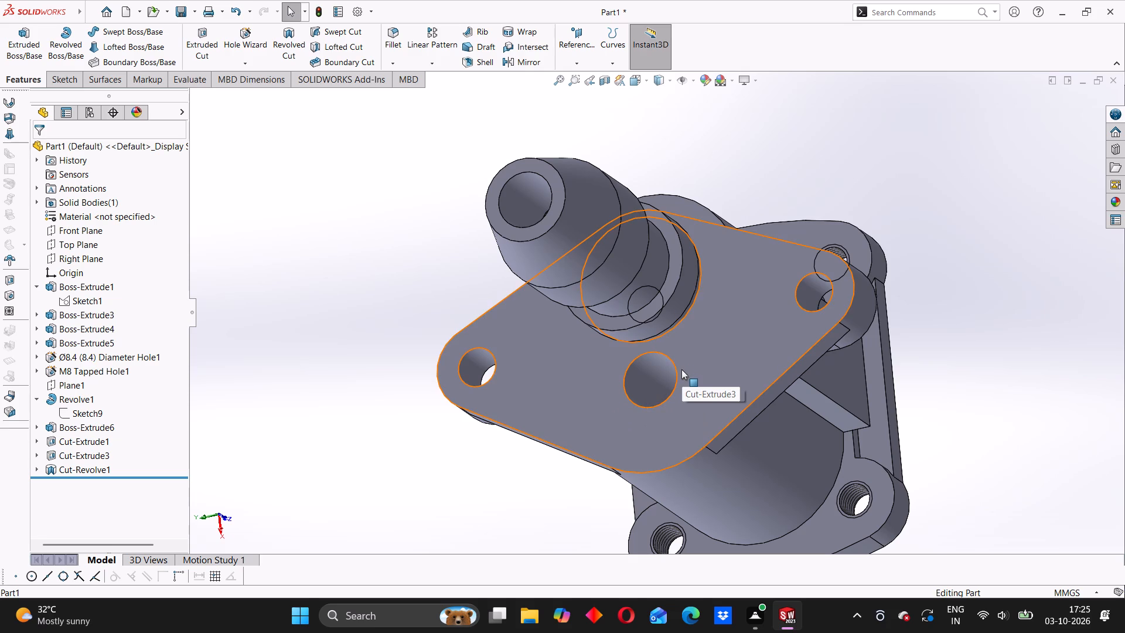
pyautogui.scroll(-2, 681, 369)
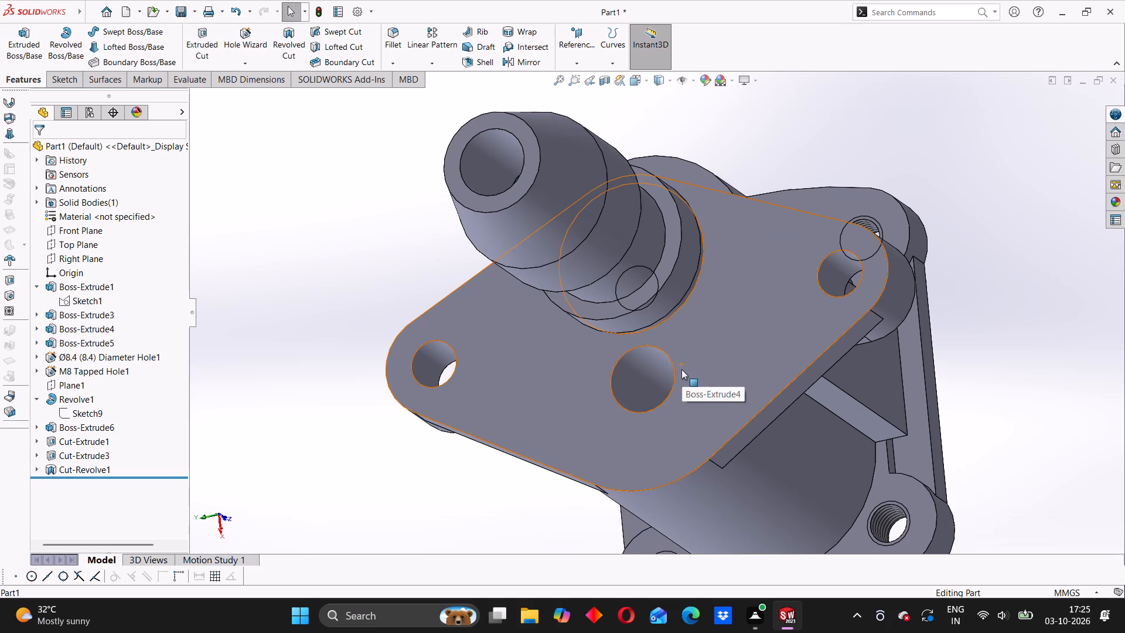
pyautogui.scroll(2, 681, 369)
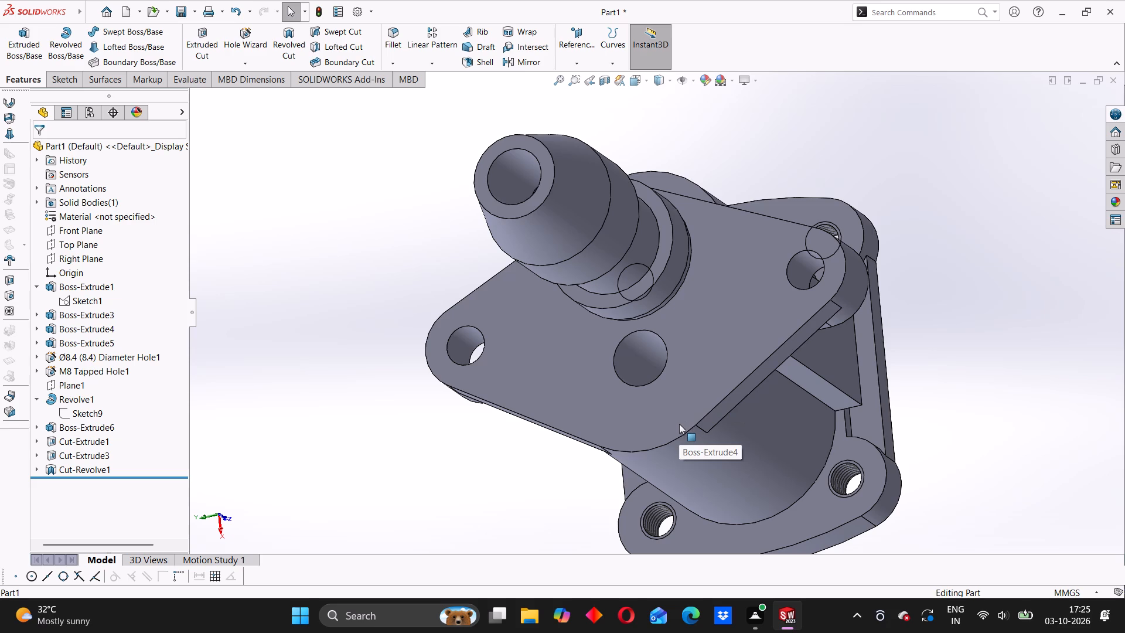
pyautogui.scroll(2, 677, 416)
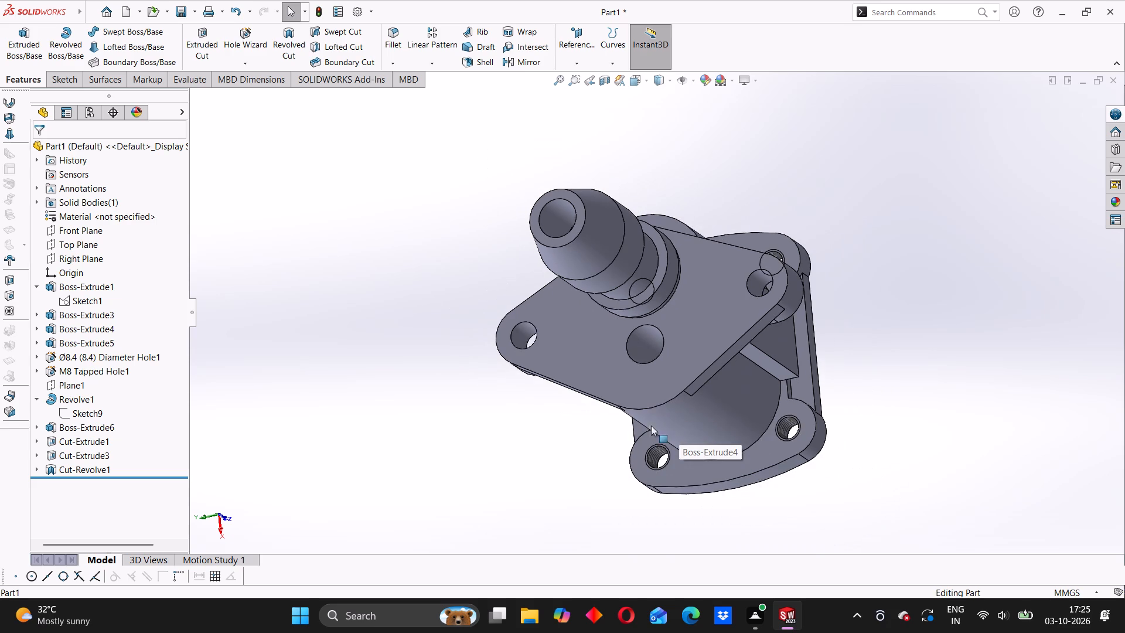
pyautogui.moveTo(633, 435); pyautogui.dragTo(671, 400, button='middle')
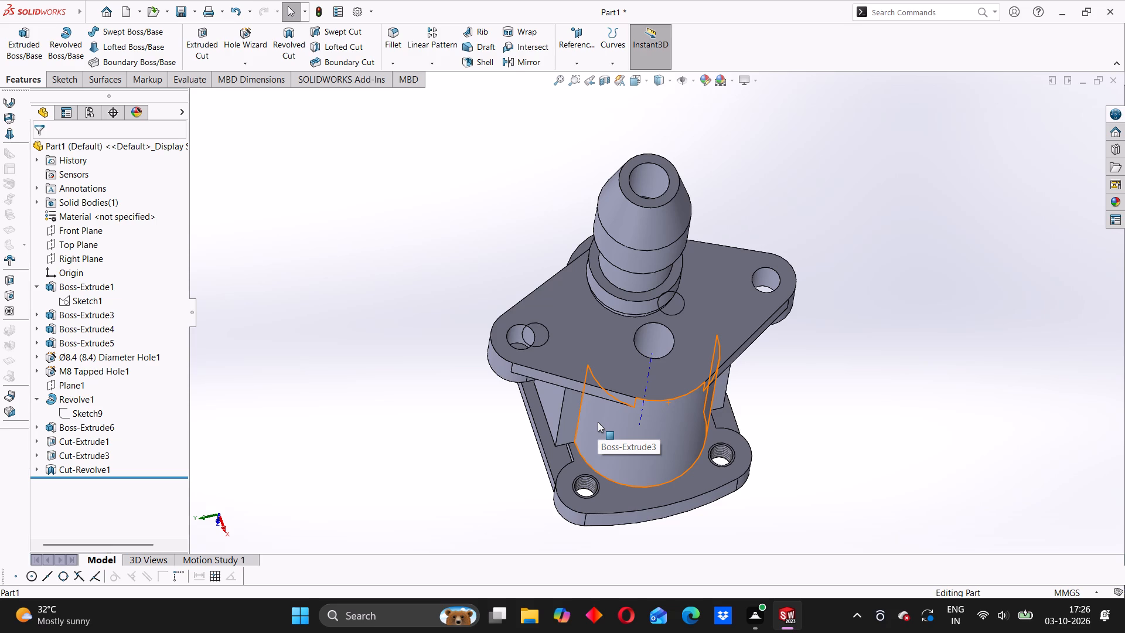
pyautogui.scroll(-1, 598, 422)
pyautogui.scroll(3, 598, 422)
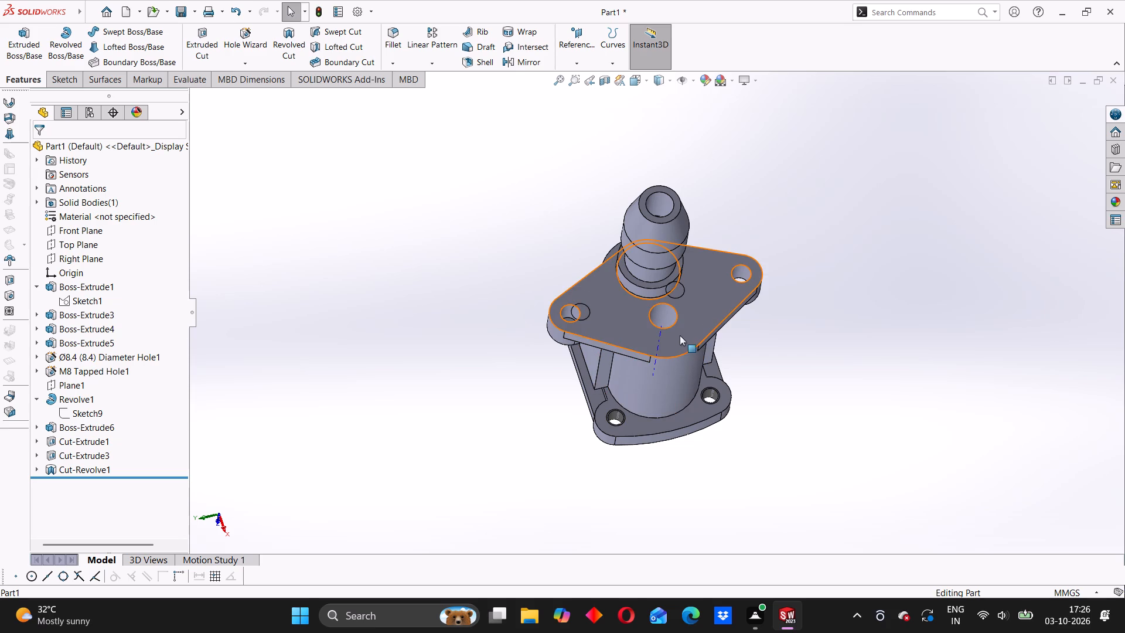
# Examine the square flange's keyed pocket and the holes opening into it from the pocketed end.
pyautogui.moveTo(573, 369); pyautogui.dragTo(768, 410, button='middle')
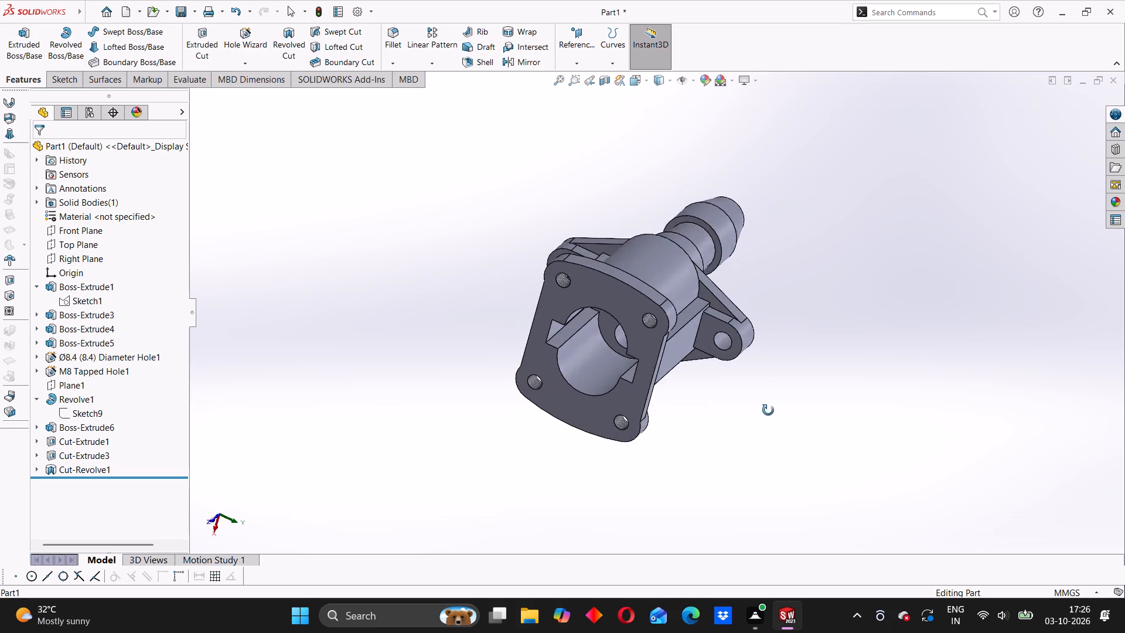
pyautogui.moveTo(768, 410); pyautogui.dragTo(819, 397, button='middle')
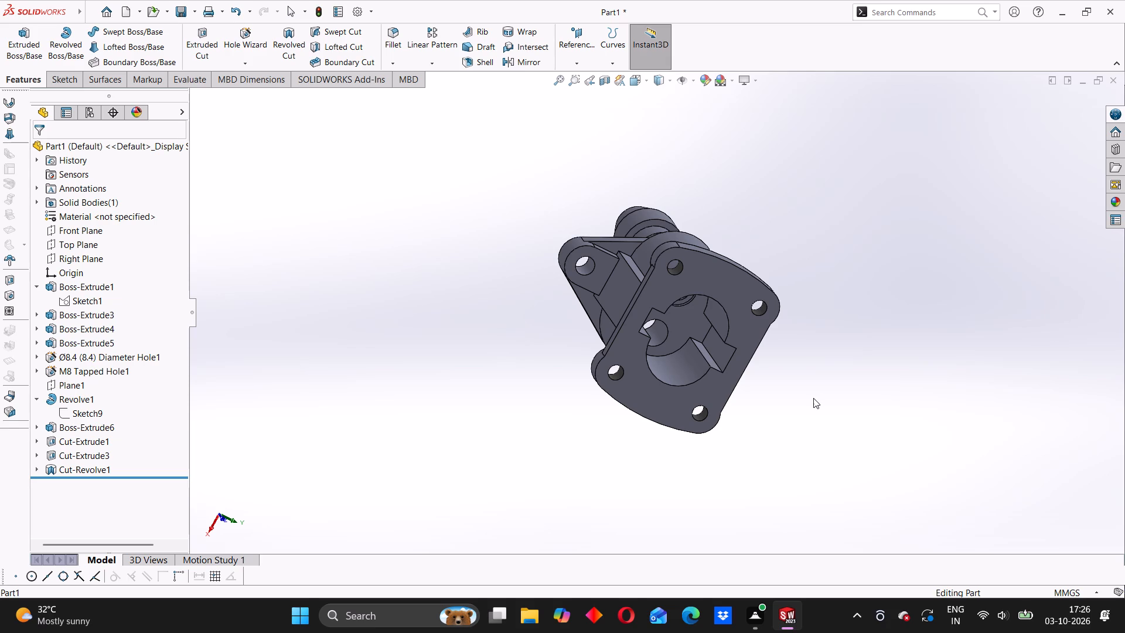
pyautogui.scroll(-1, 813, 398)
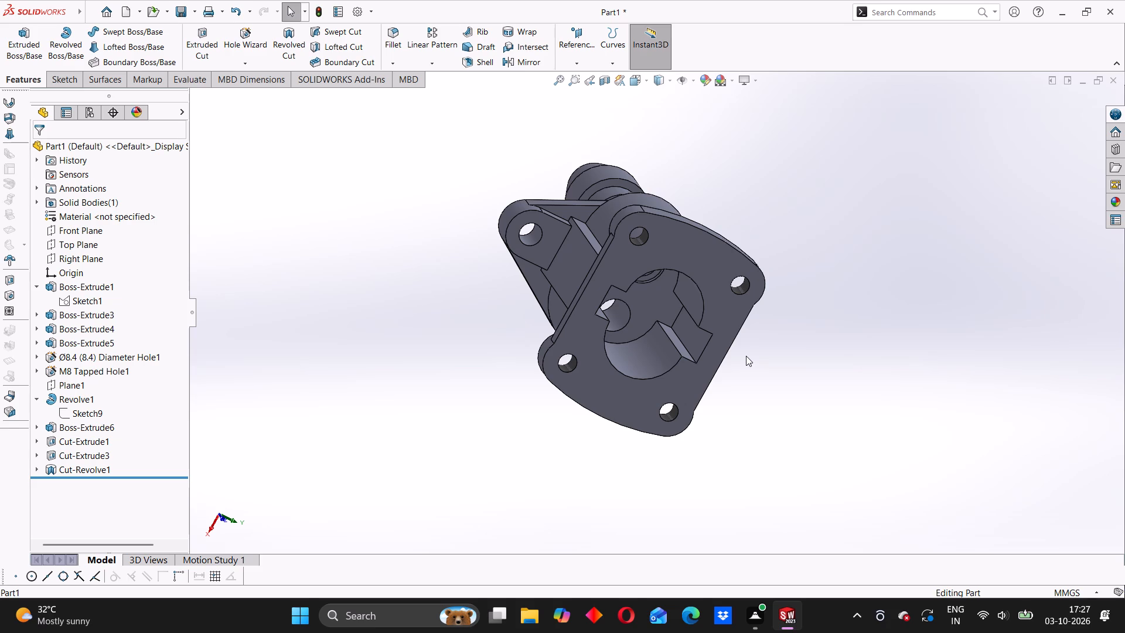
pyautogui.scroll(-1, 618, 348)
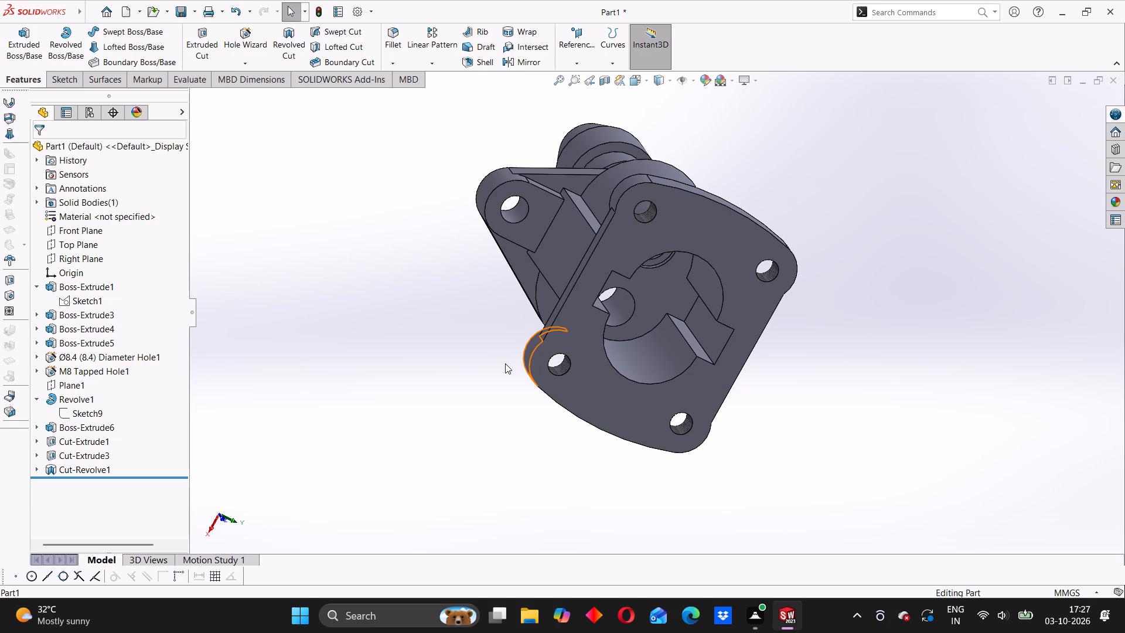
pyautogui.scroll(-1, 531, 314)
pyautogui.scroll(1, 527, 316)
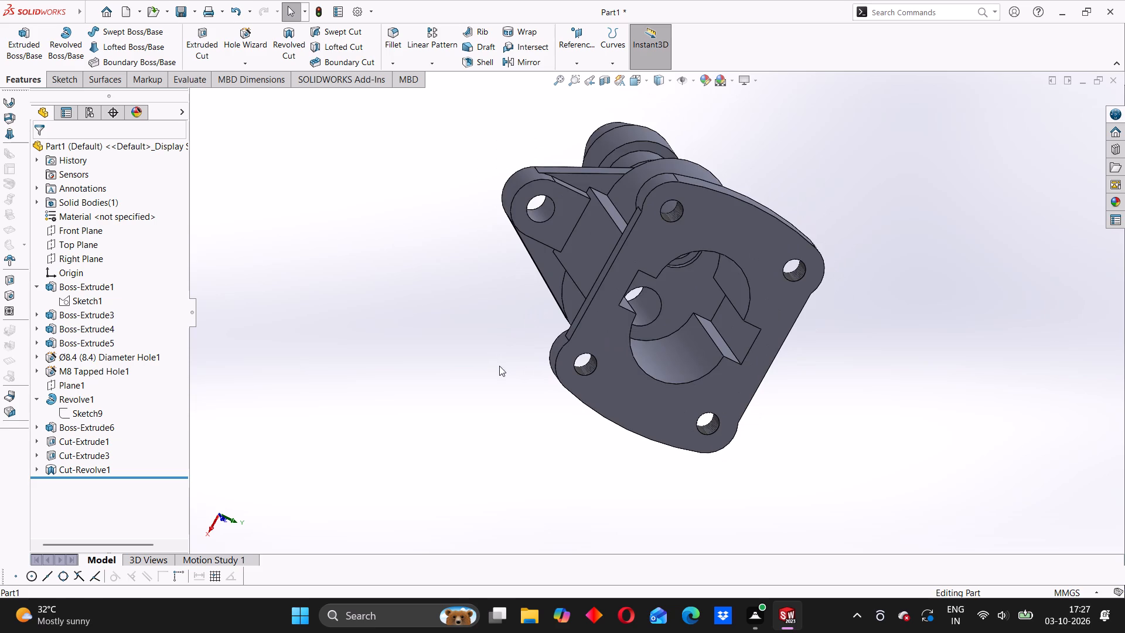
# Start a sketch on the diamond flange's spigot-side face and draw a circle about 11.4 mm in diameter between the central and upper mounting holes.
pyautogui.moveTo(499, 366); pyautogui.dragTo(701, 273, button='middle')
pyautogui.scroll(2, 551, 319)
pyautogui.scroll(-2, 476, 339)
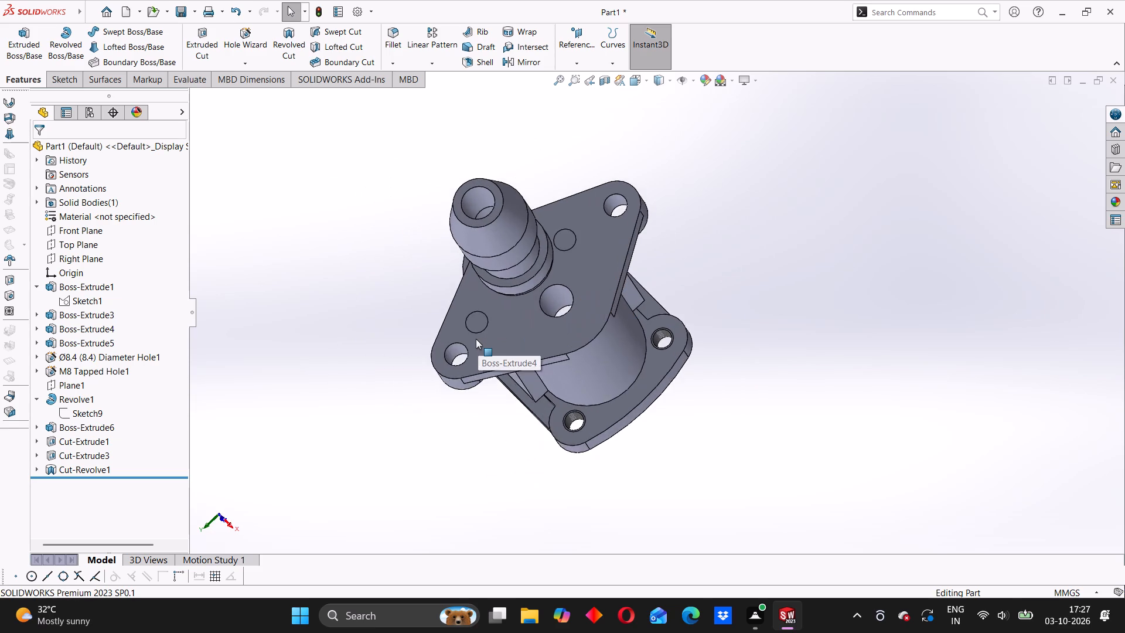
pyautogui.scroll(3, 476, 339)
pyautogui.moveTo(451, 361); pyautogui.dragTo(496, 343, button='middle')
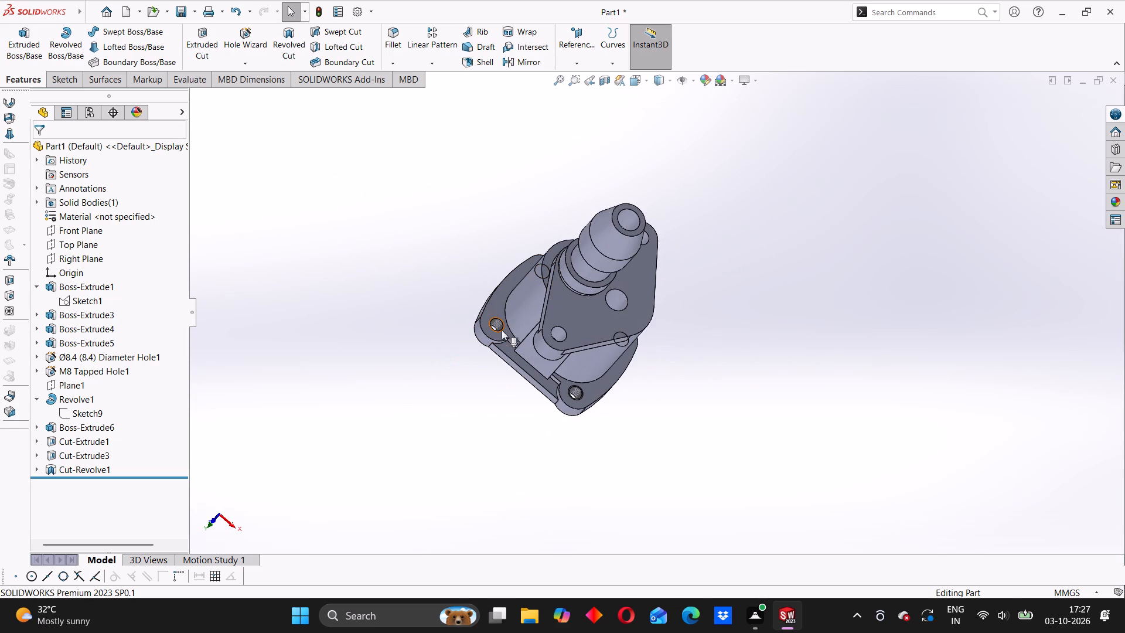
pyautogui.click(582, 317)
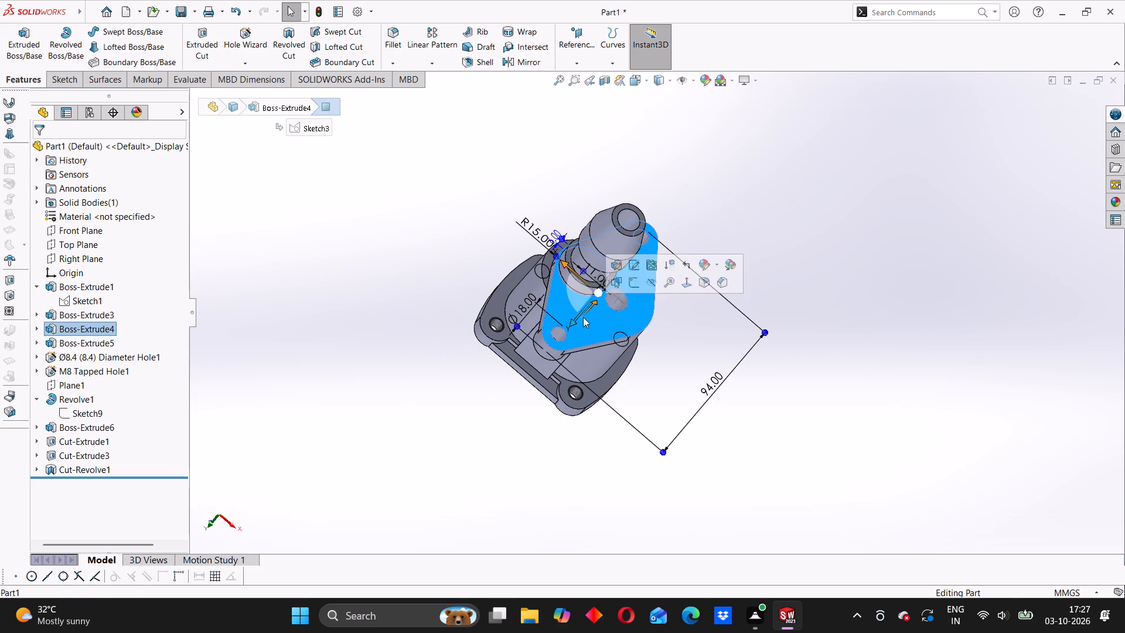
pyautogui.click(636, 280)
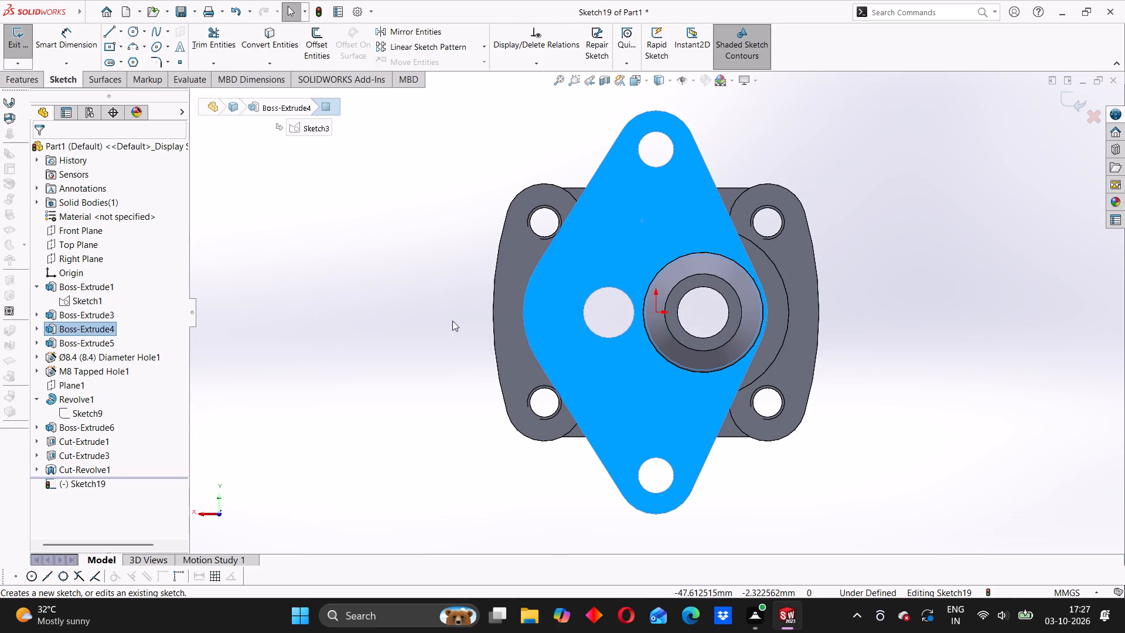
pyautogui.scroll(2, 623, 290)
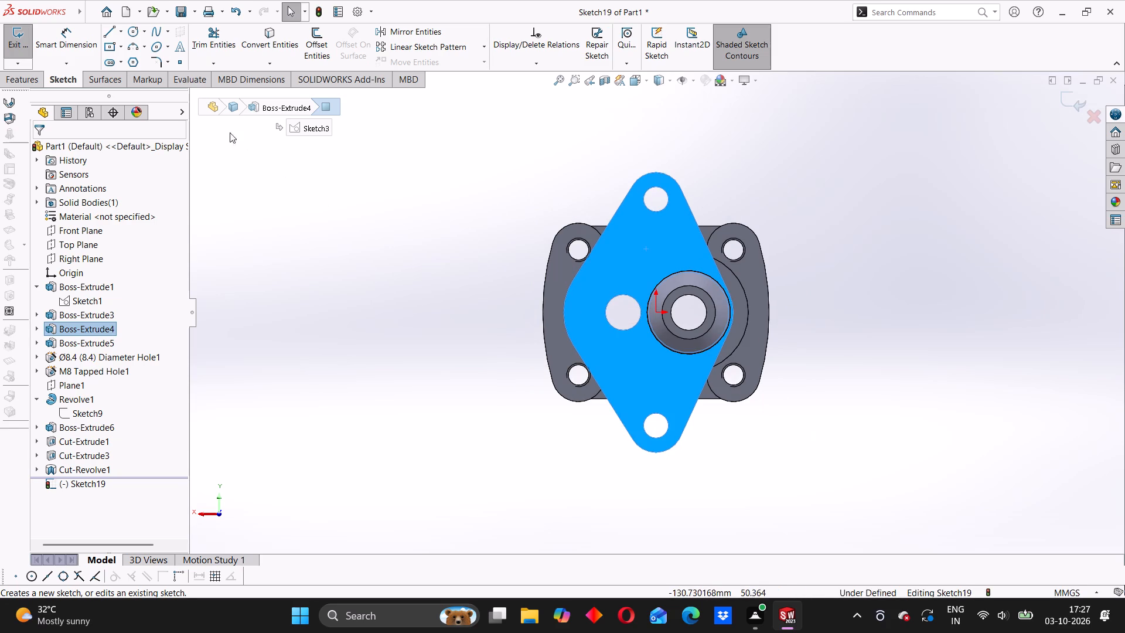
pyautogui.click(134, 32)
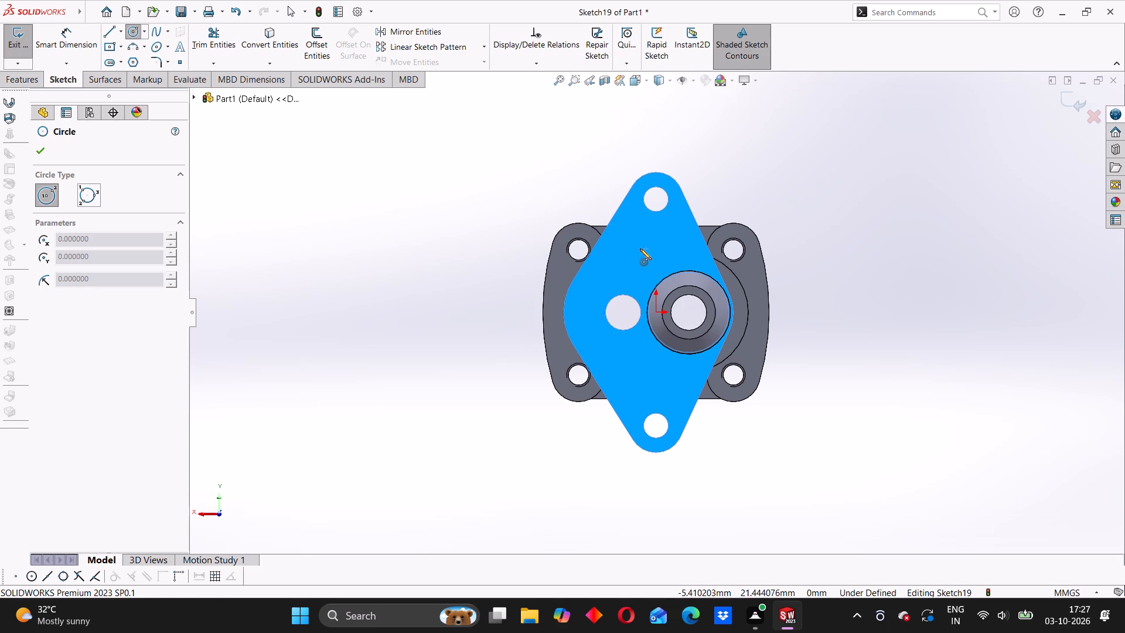
pyautogui.click(640, 249)
pyautogui.click(659, 254)
# Dimension the new circle's diameter as 8 mm.
pyautogui.click(67, 52)
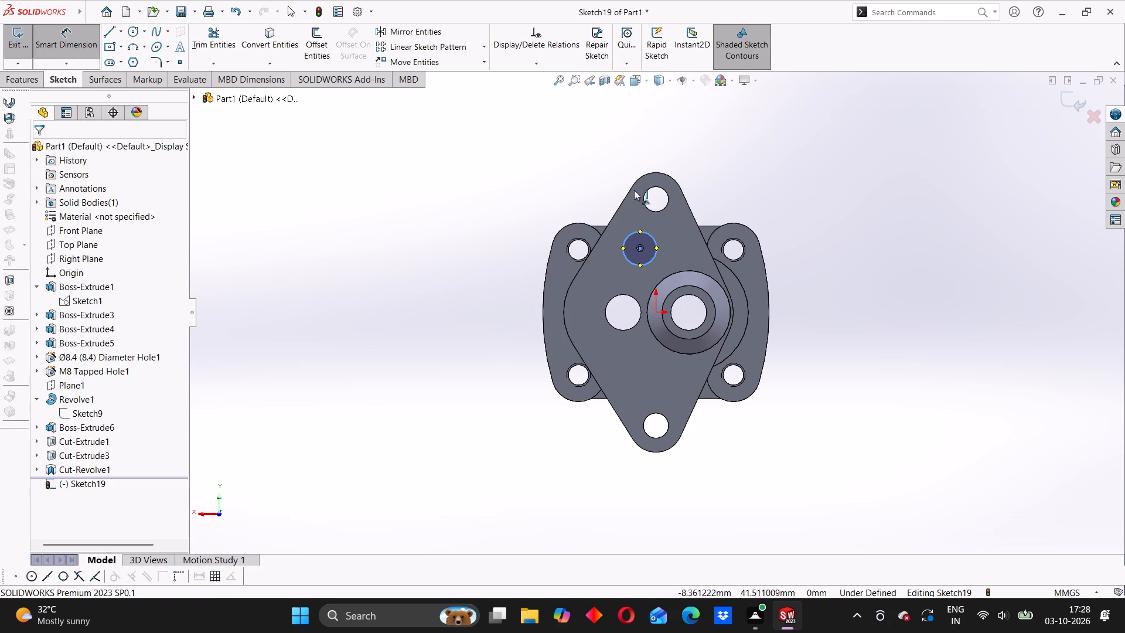
pyautogui.click(643, 232)
pyautogui.click(517, 211)
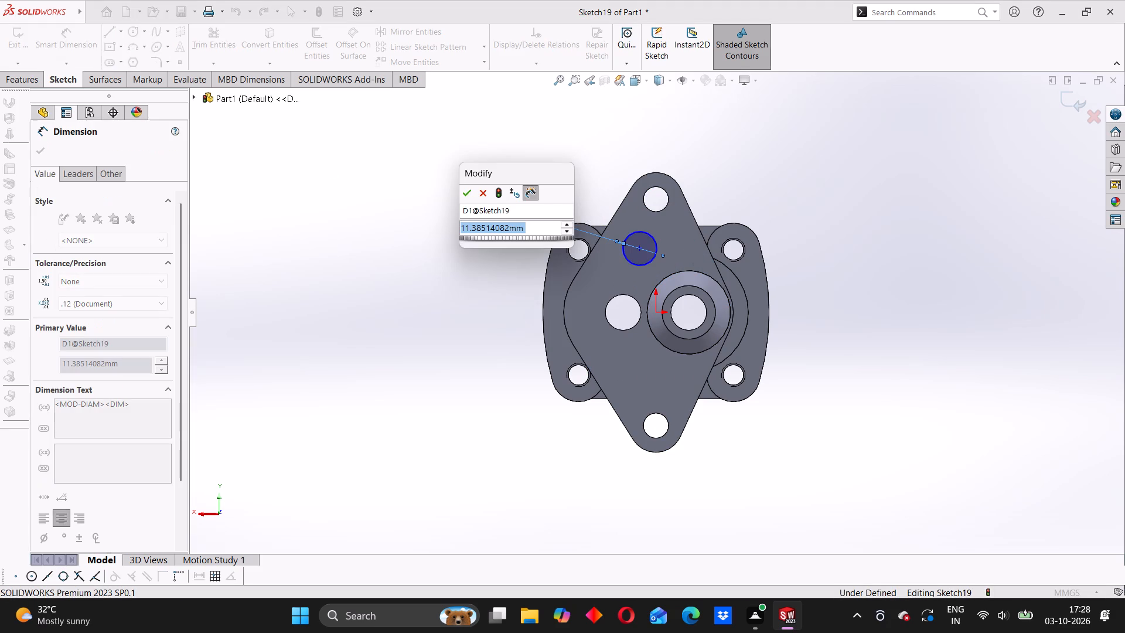
pyautogui.press('8')
pyautogui.press('Return')
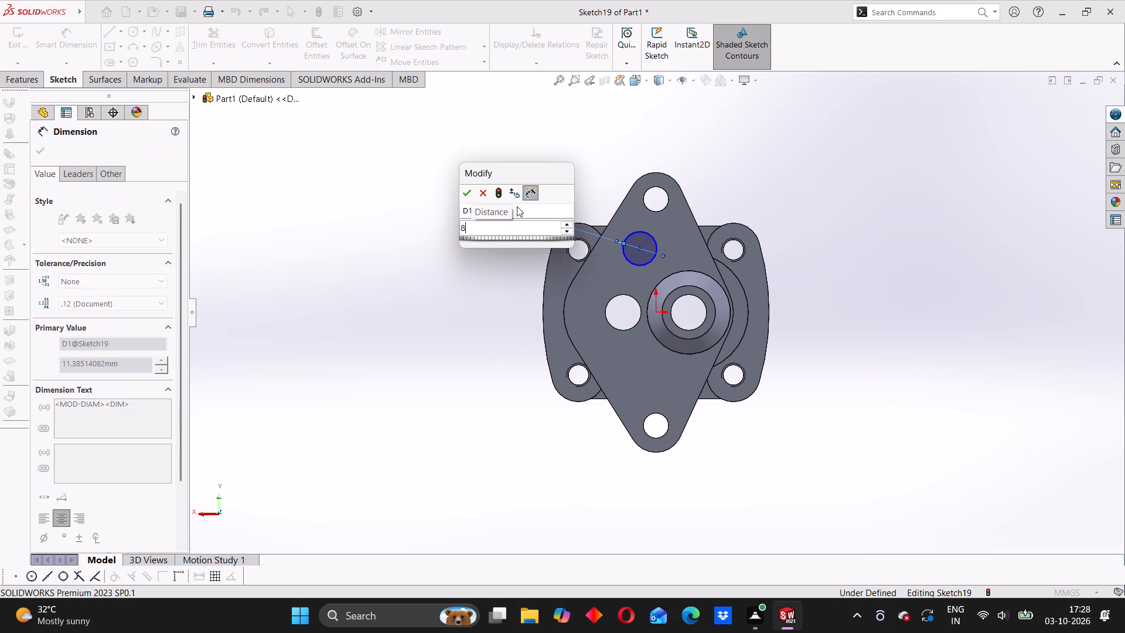
# Dimension the 8 mm circle's centre 5 mm horizontally from the origin.
pyautogui.click(656, 311)
pyautogui.click(642, 249)
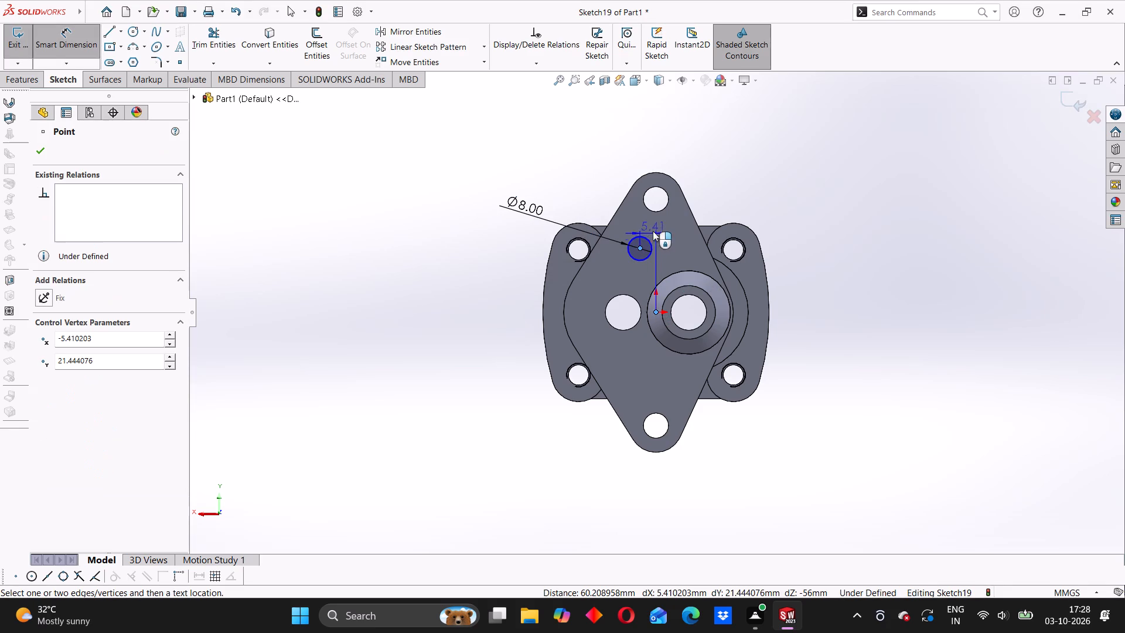
pyautogui.click(653, 227)
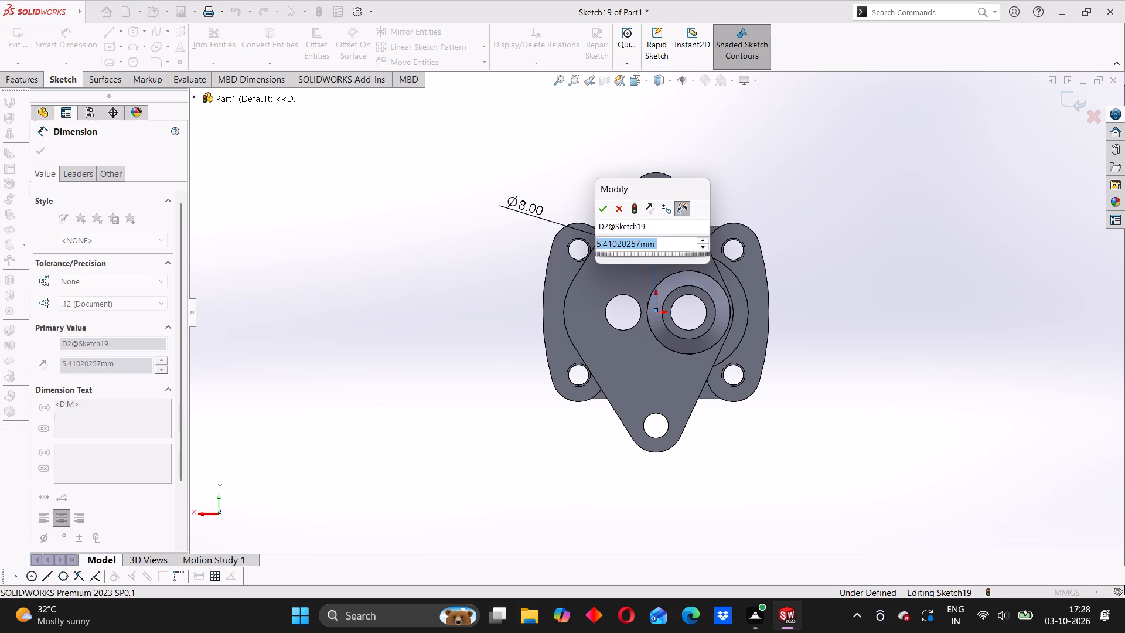
pyautogui.press('5')
pyautogui.press('Return')
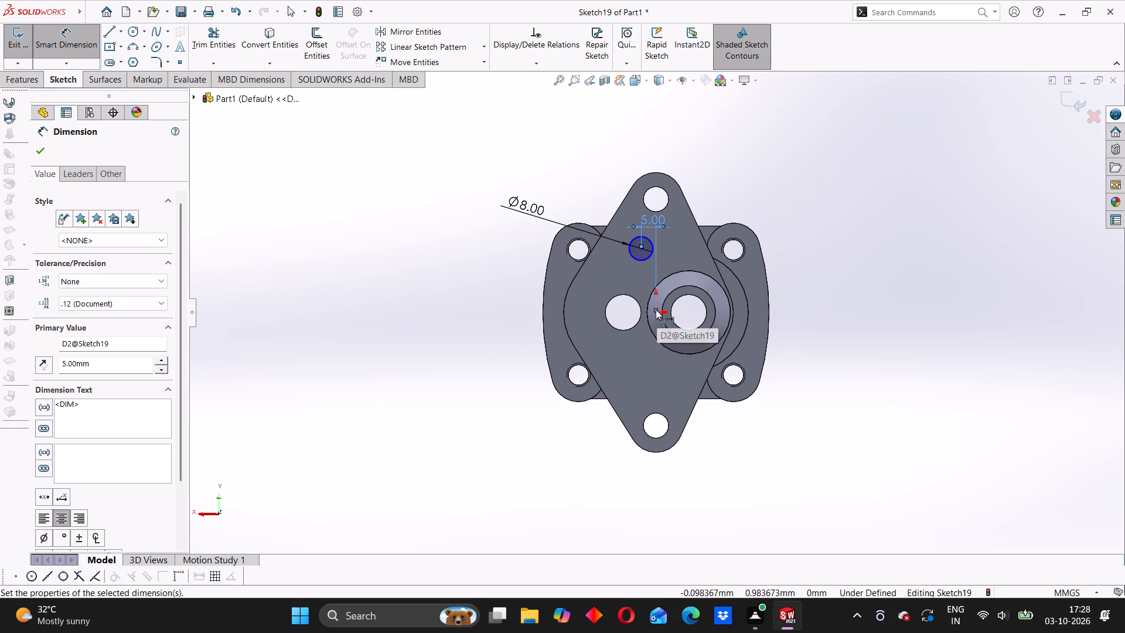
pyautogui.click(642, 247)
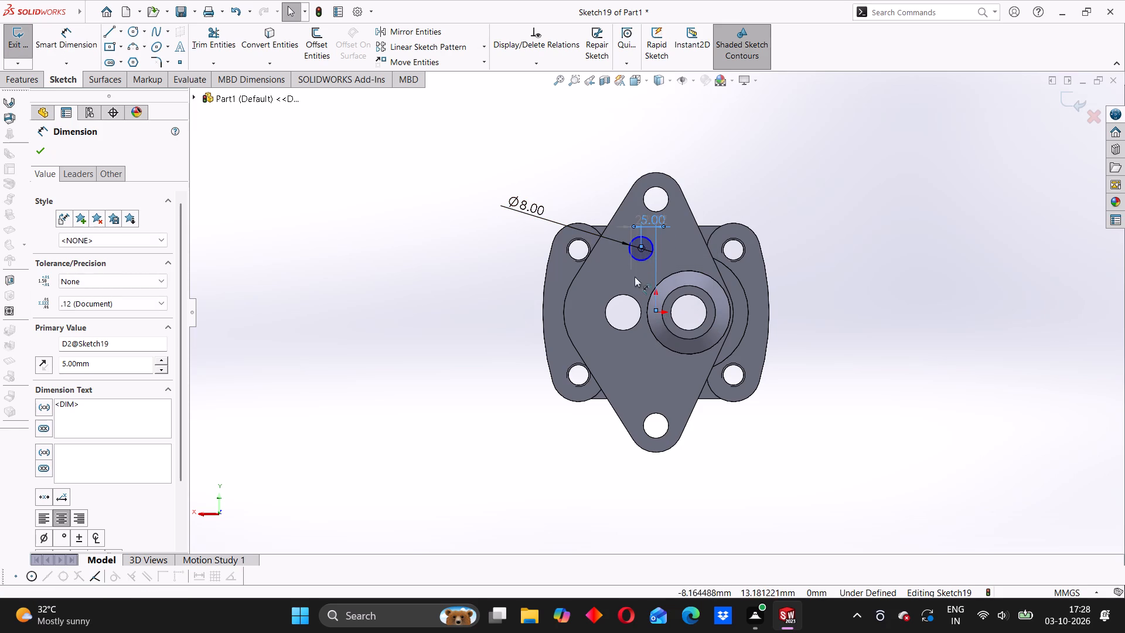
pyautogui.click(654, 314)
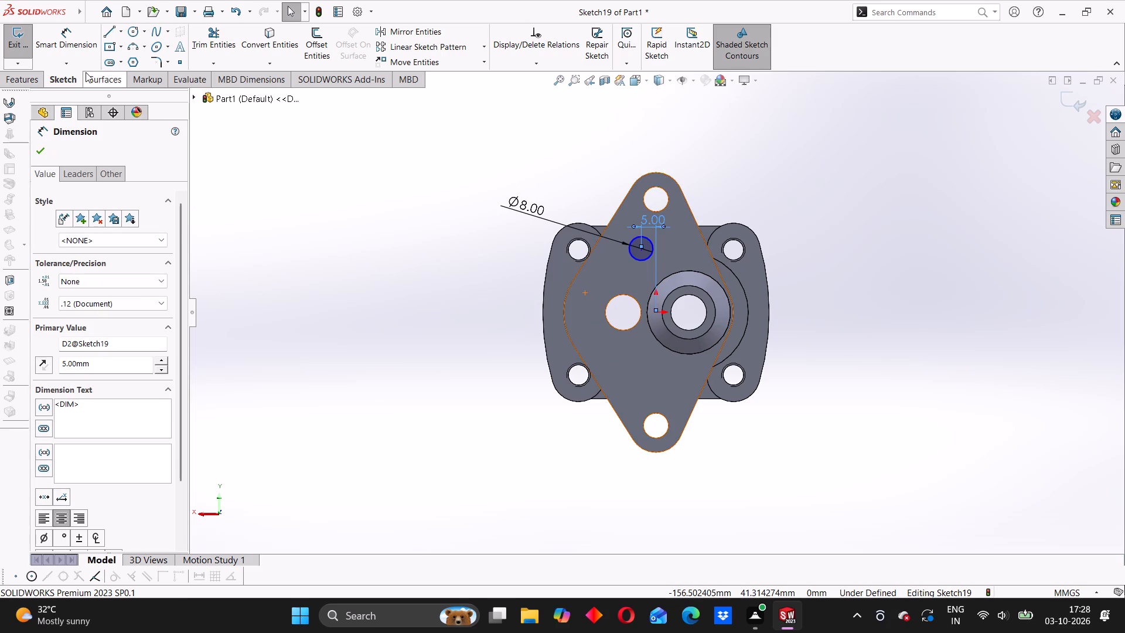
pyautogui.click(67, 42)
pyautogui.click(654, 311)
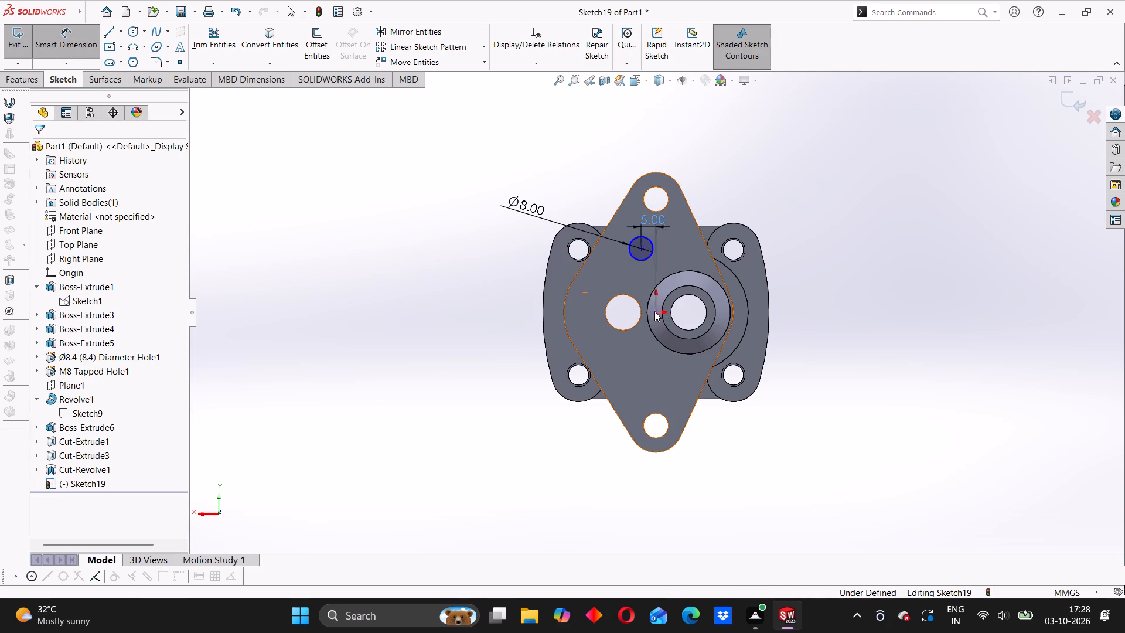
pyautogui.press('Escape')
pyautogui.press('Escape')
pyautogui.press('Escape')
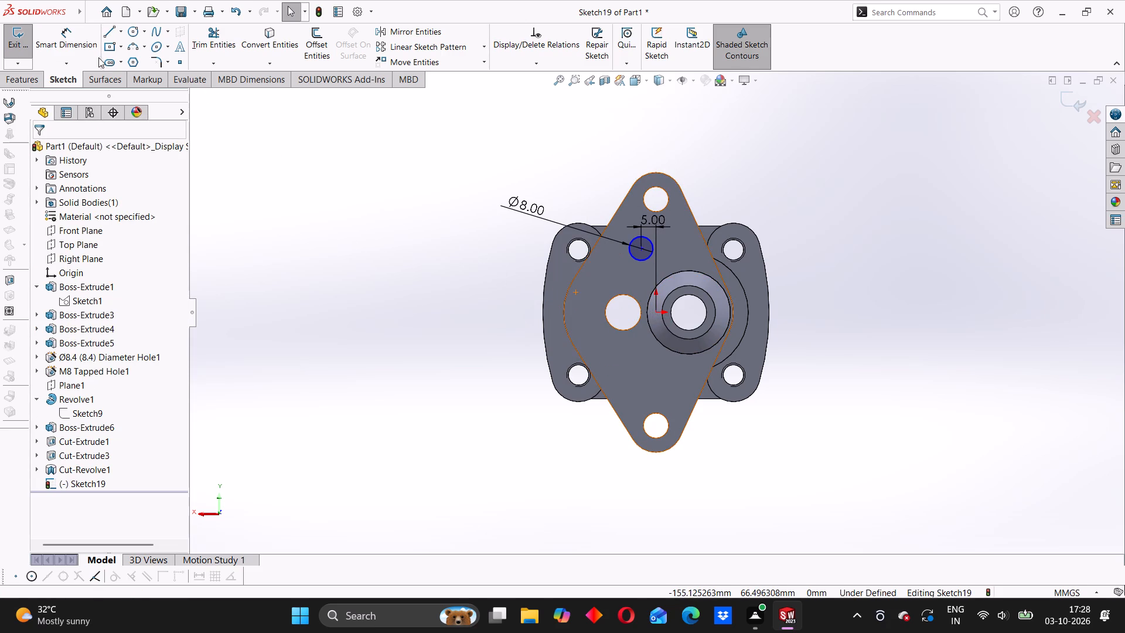
# Dimension the circle's centre 21 mm vertically from the origin and exit the sketch.
pyautogui.moveTo(73, 33); pyautogui.dragTo(79, 33)
pyautogui.click(640, 248)
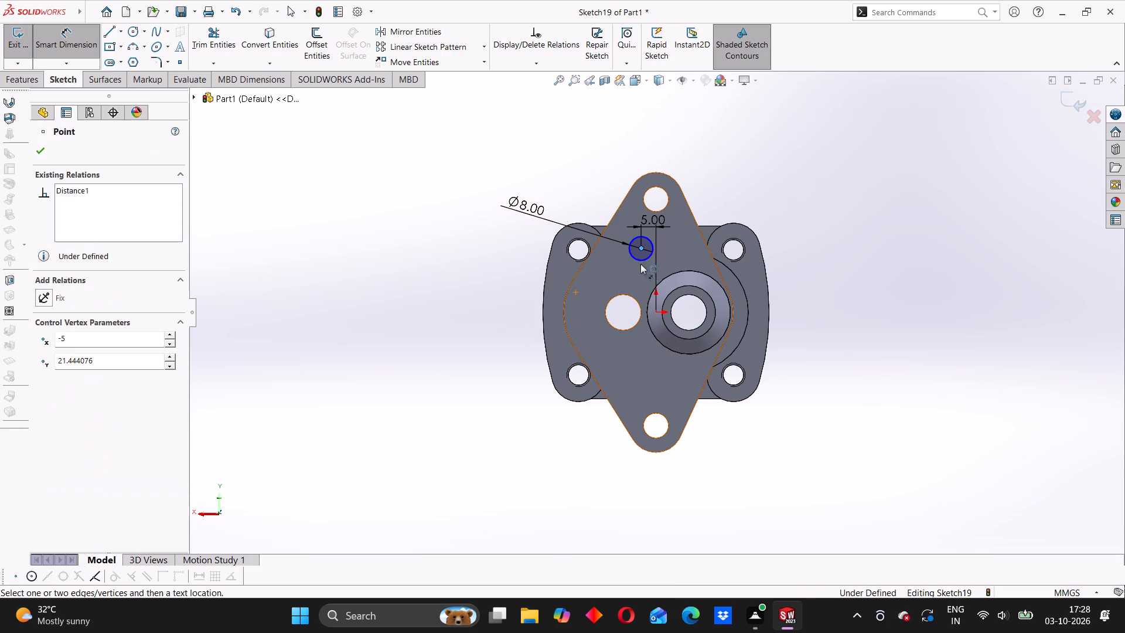
pyautogui.click(654, 312)
pyautogui.click(473, 297)
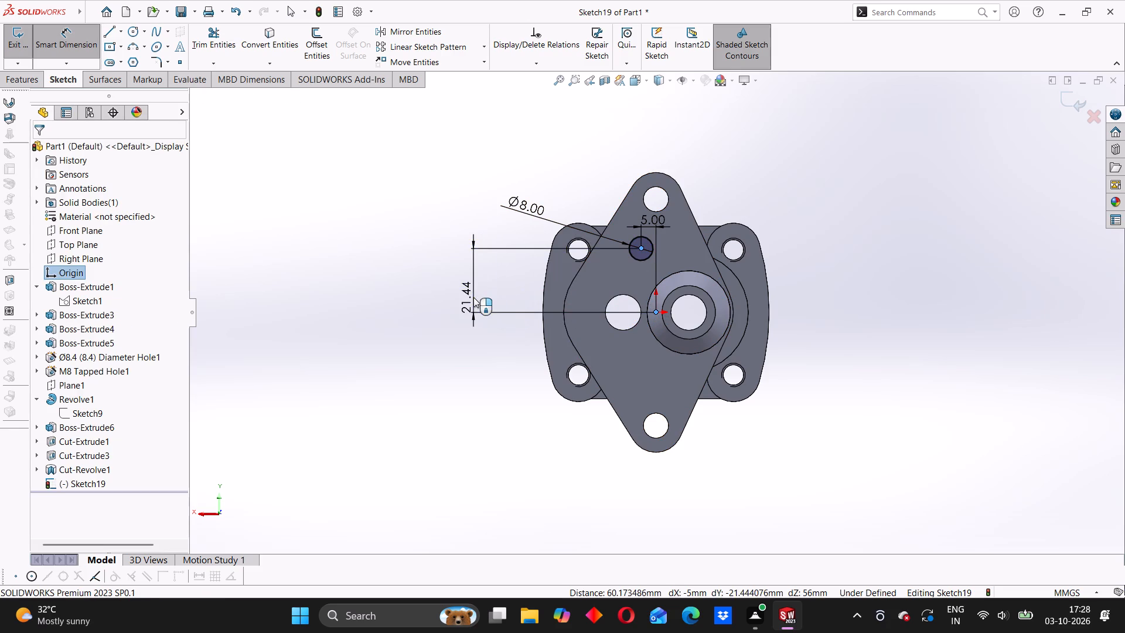
pyautogui.write('21')
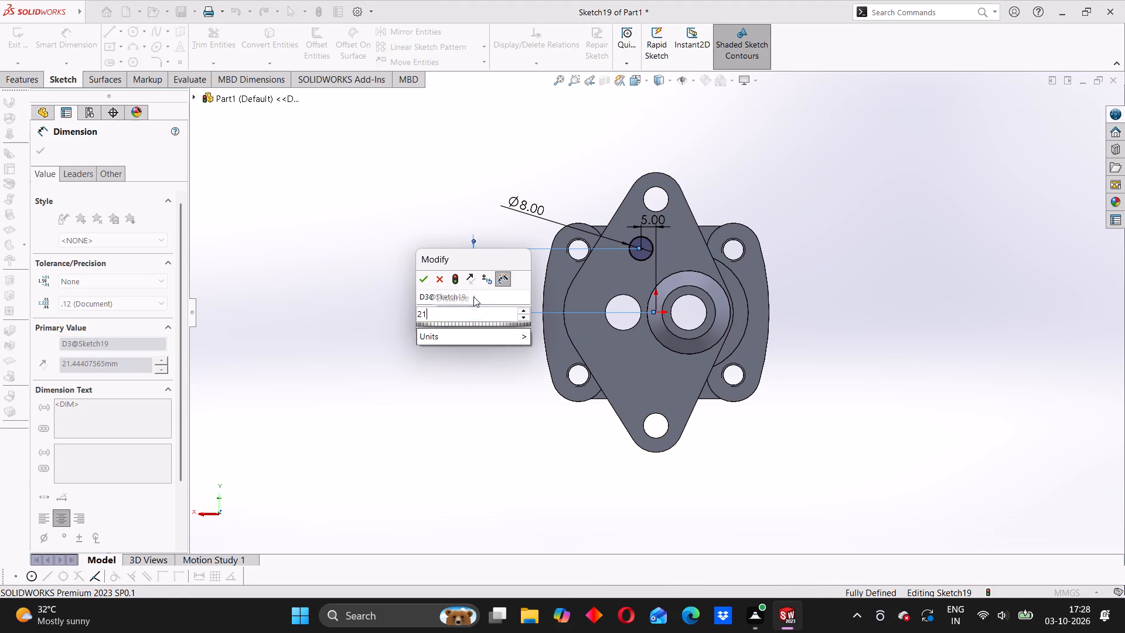
pyautogui.press('Return')
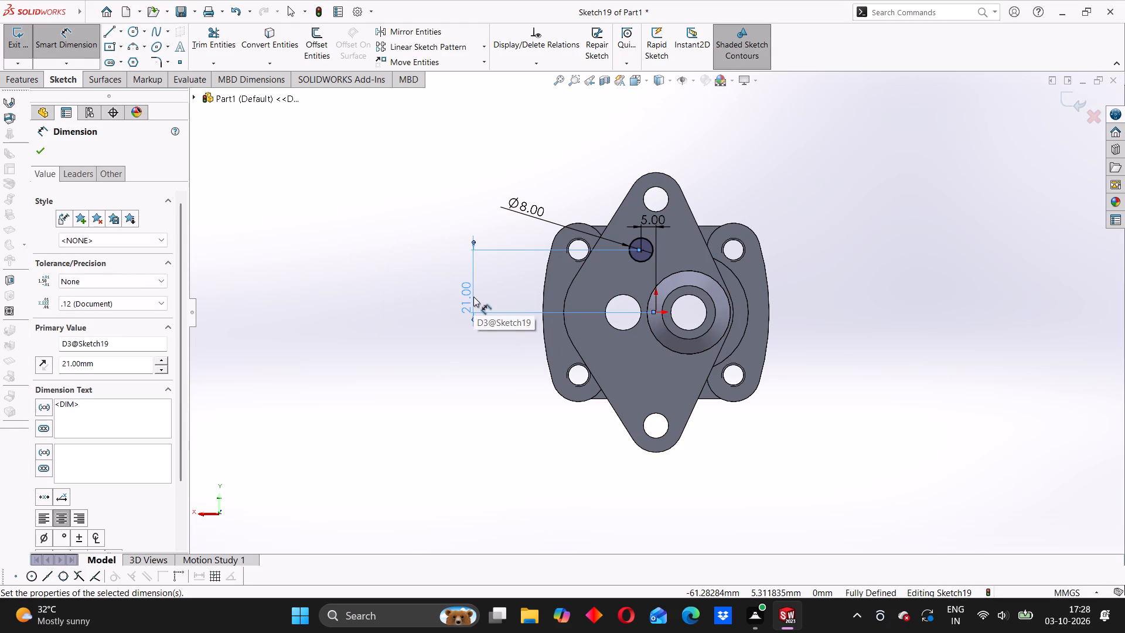
pyautogui.click(441, 270)
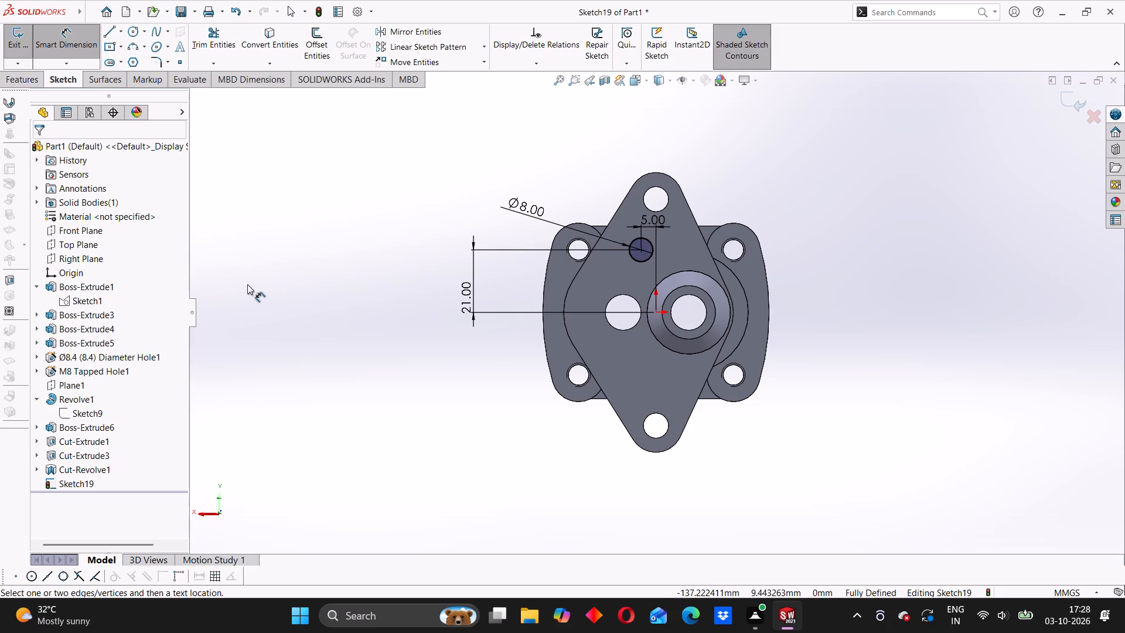
pyautogui.click(1068, 101)
# Start a sketch on the keyed pocket's floor and draw a circle about 7.1 mm in diameter, centred about 12.4 mm above the origin.
pyautogui.moveTo(797, 331); pyautogui.dragTo(584, 333, button='middle')
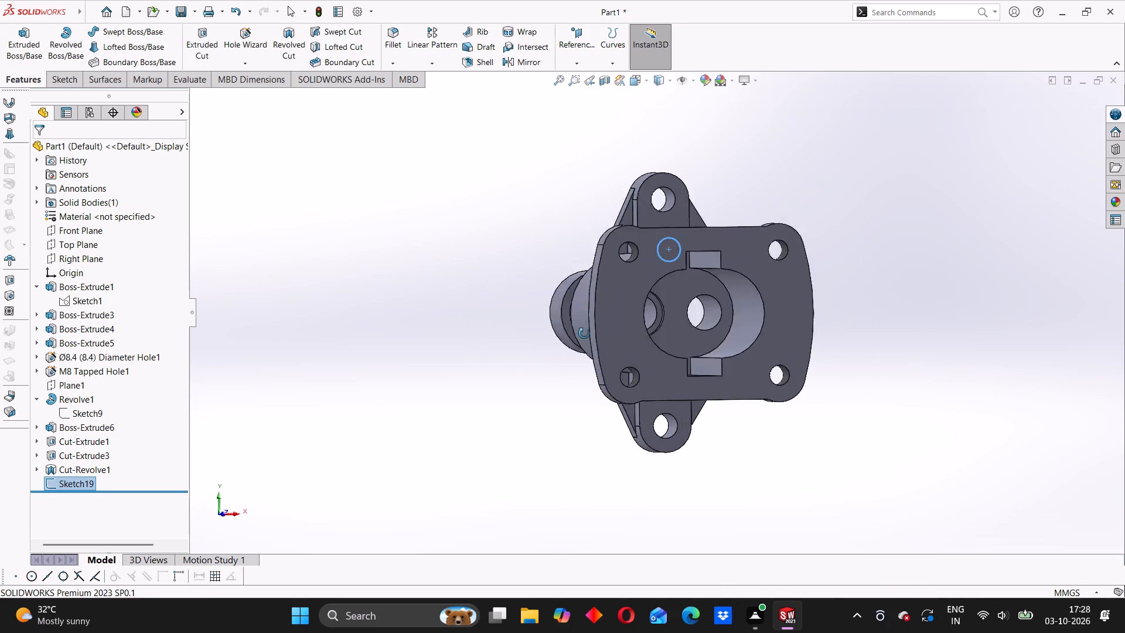
pyautogui.moveTo(584, 333); pyautogui.dragTo(541, 332, button='middle')
pyautogui.click(406, 287)
pyautogui.moveTo(410, 304); pyautogui.dragTo(460, 304, button='middle')
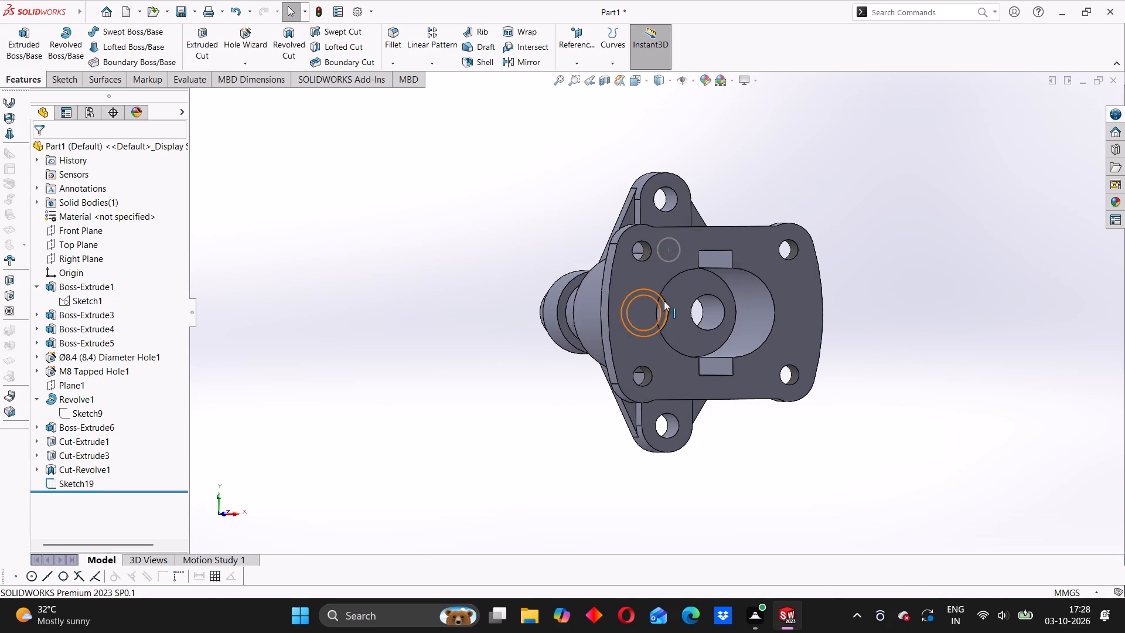
pyautogui.moveTo(687, 319); pyautogui.dragTo(672, 320, button='middle')
pyautogui.click(676, 288)
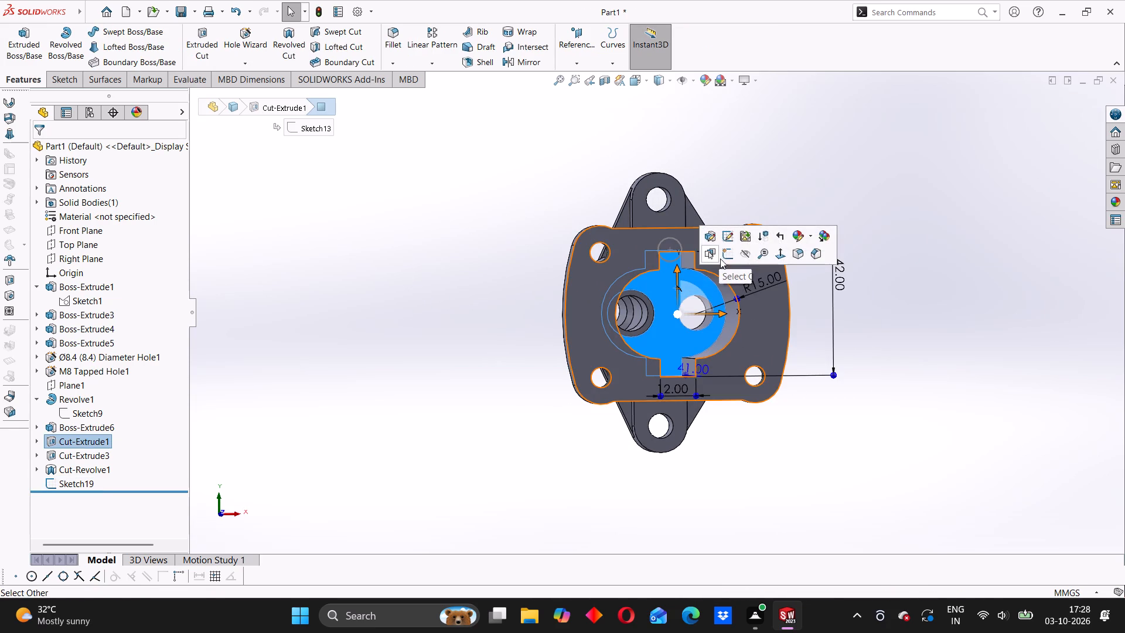
pyautogui.click(731, 255)
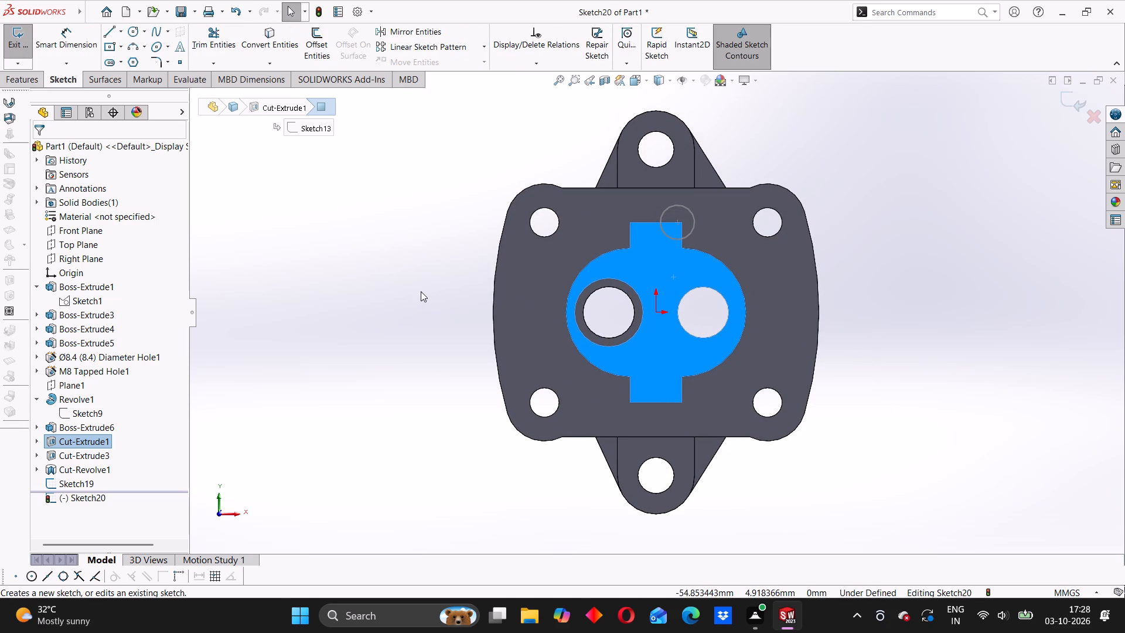
pyautogui.click(129, 28)
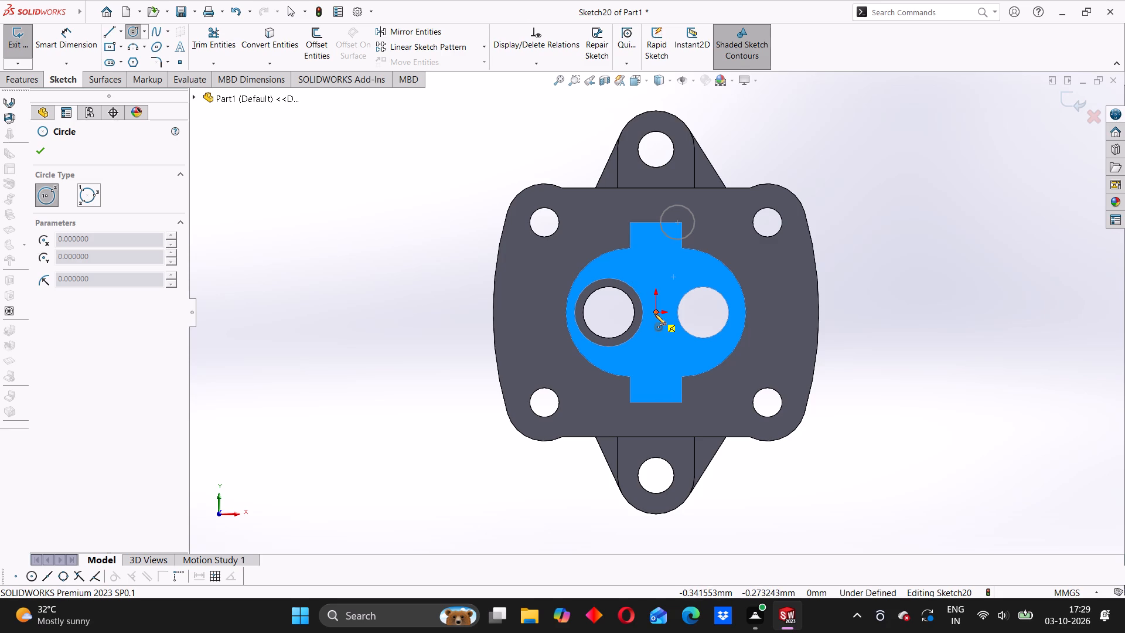
pyautogui.click(657, 259)
pyautogui.click(666, 271)
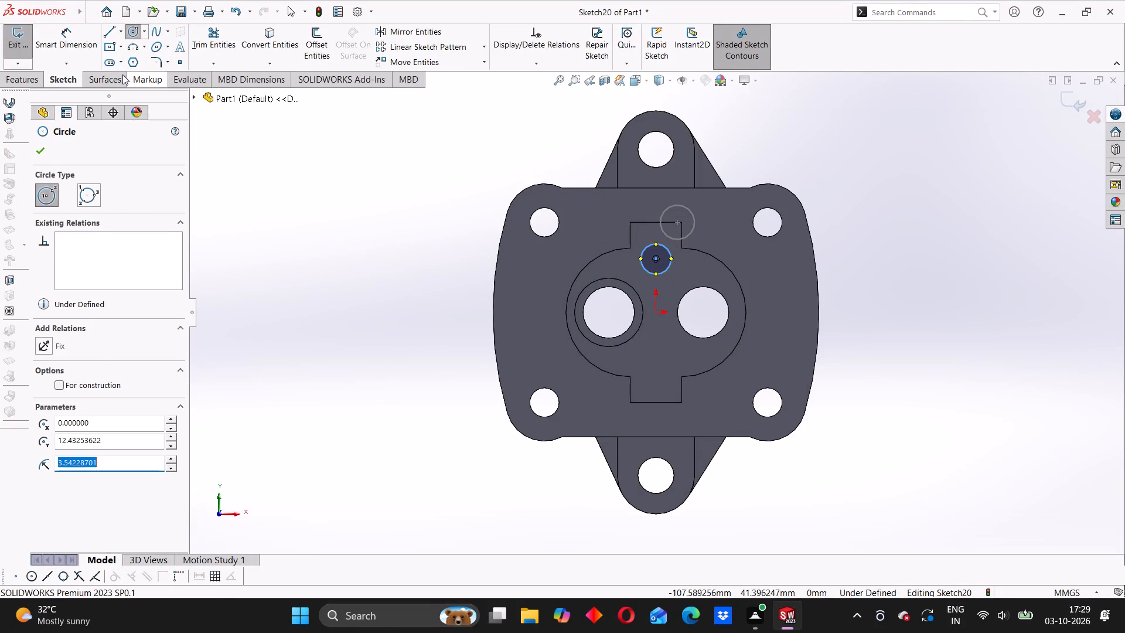
# Dimension the pocket-floor circle's diameter as 8 mm.
pyautogui.click(77, 40)
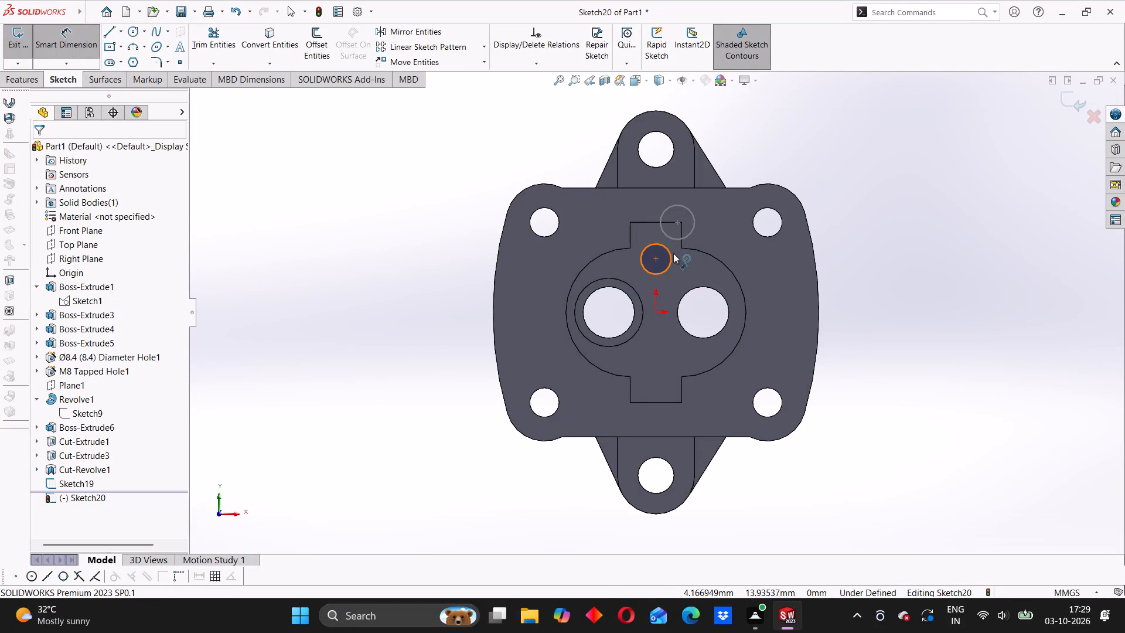
pyautogui.click(673, 253)
pyautogui.click(687, 270)
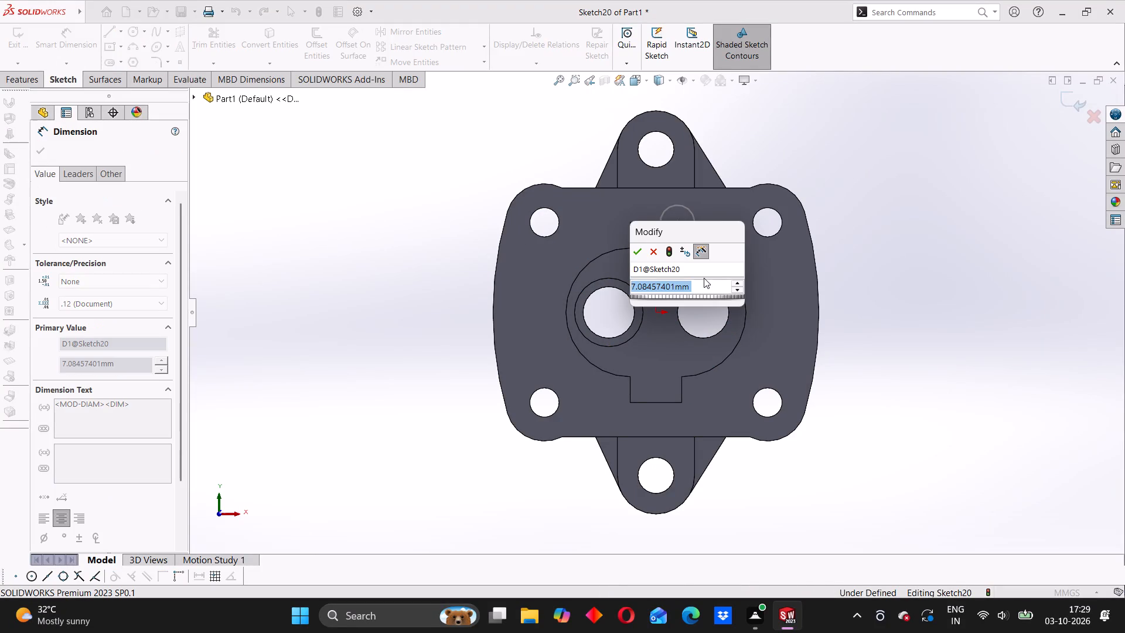
pyautogui.press('8')
pyautogui.press('Return')
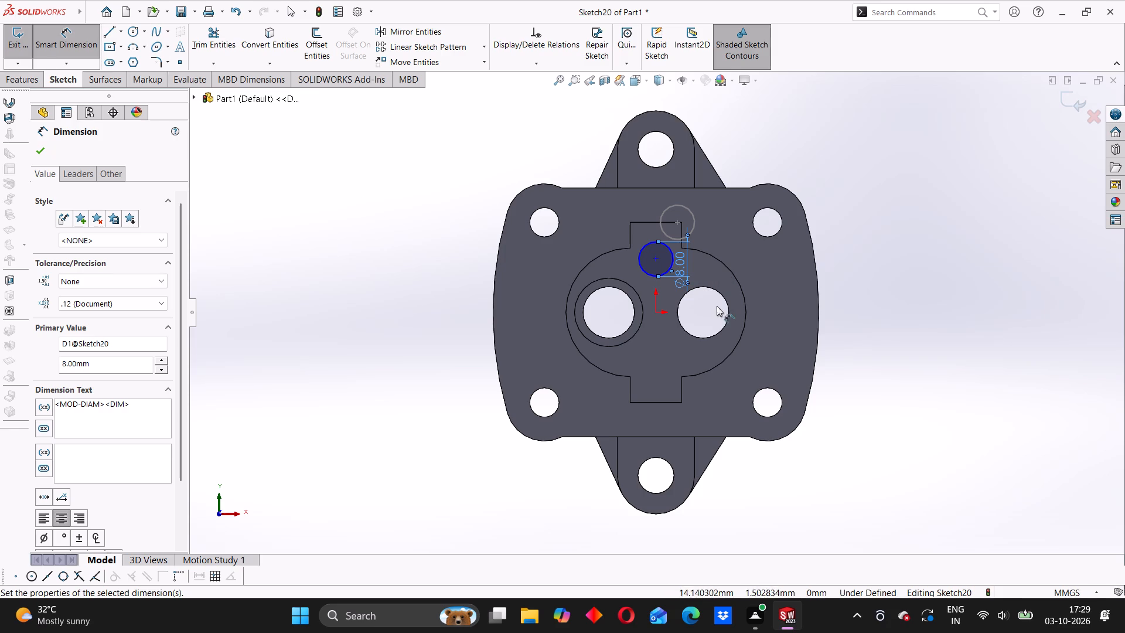
# Dimension the pocket-floor circle's centre 17 mm vertically from the origin.
pyautogui.click(655, 314)
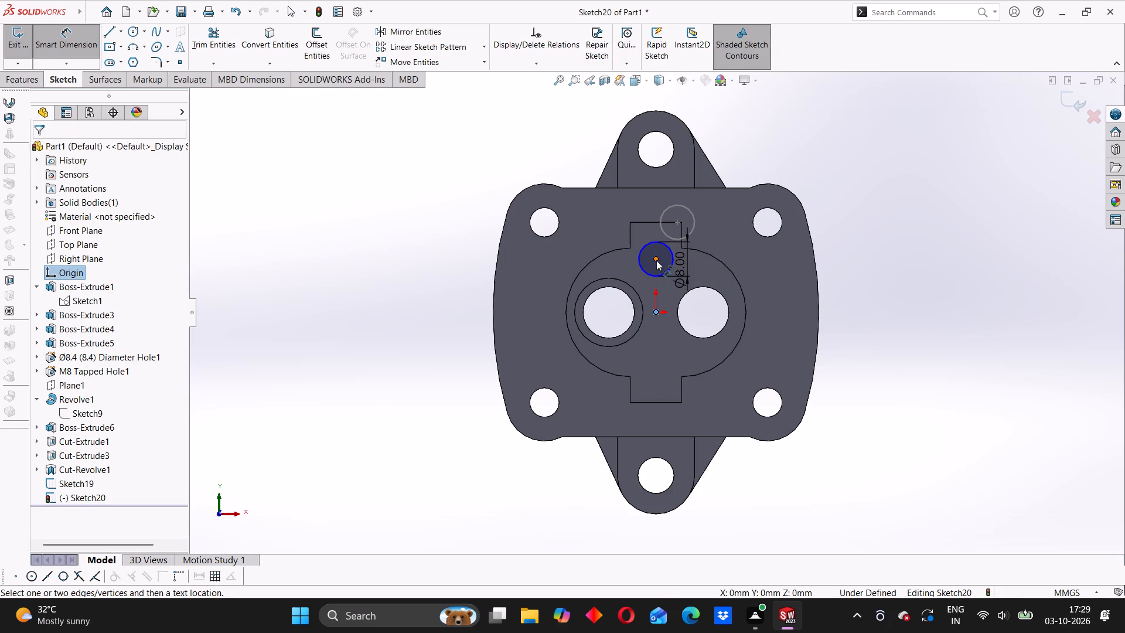
pyautogui.click(656, 260)
pyautogui.click(384, 272)
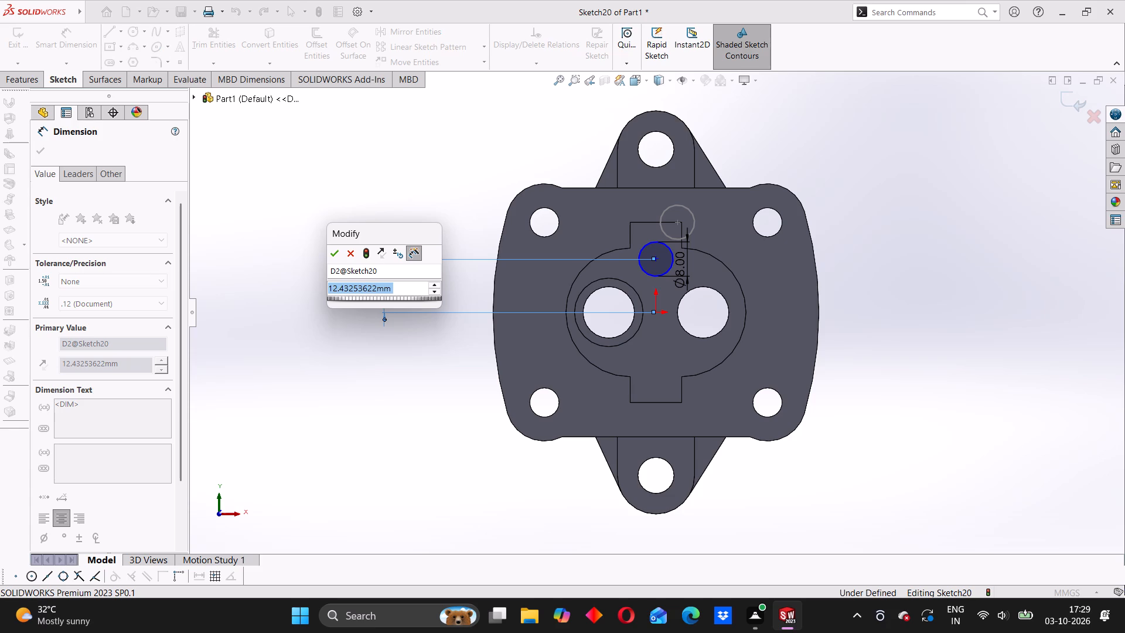
pyautogui.write('17')
pyautogui.press('Return')
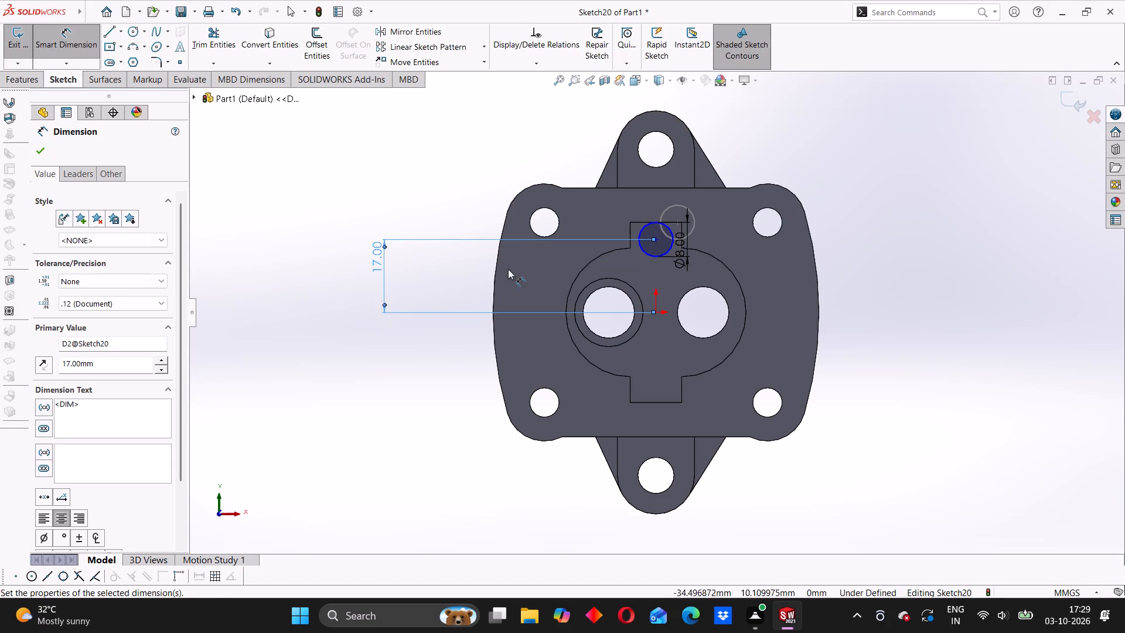
pyautogui.click(412, 189)
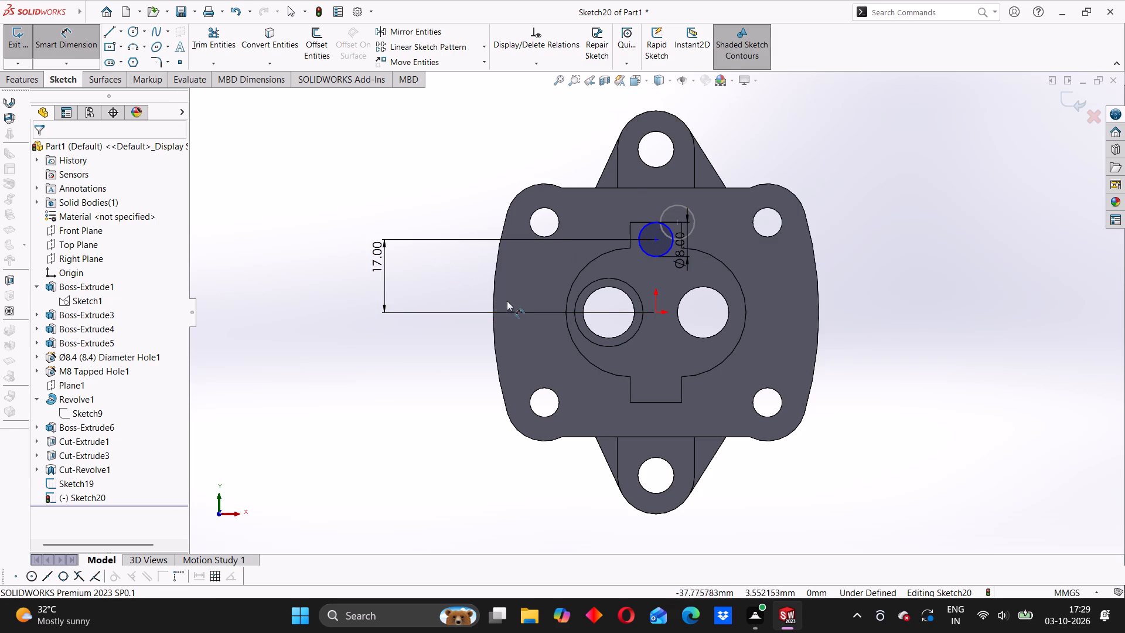
pyautogui.press('Escape')
# Add a vertical relation between the pocket-floor circle's centre and the origin.
pyautogui.click(656, 240)
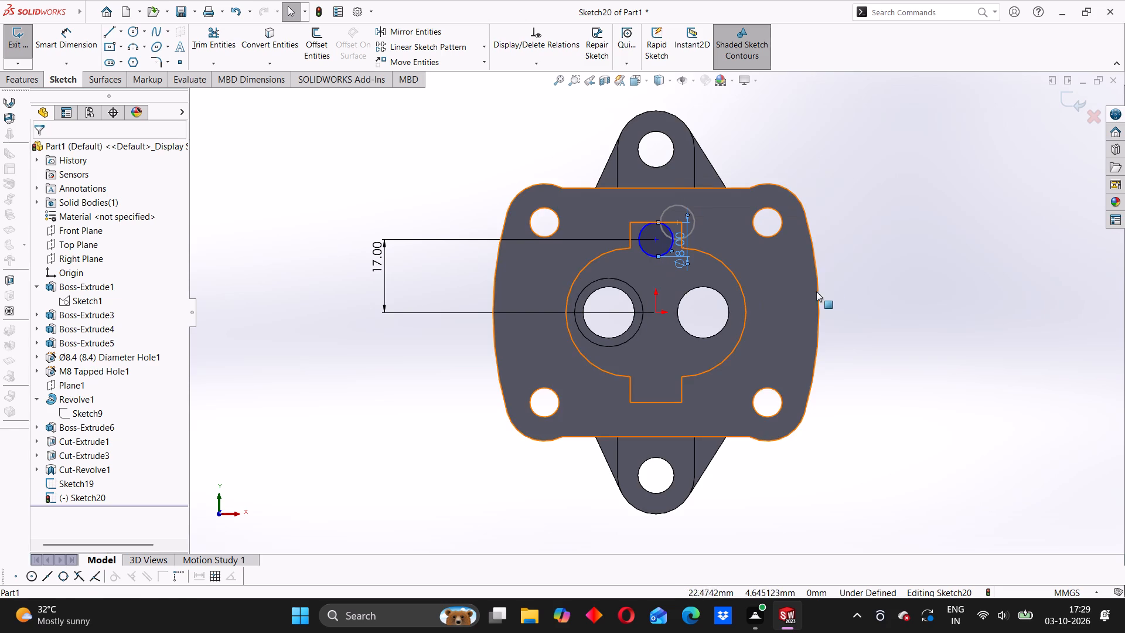
pyautogui.press('Escape')
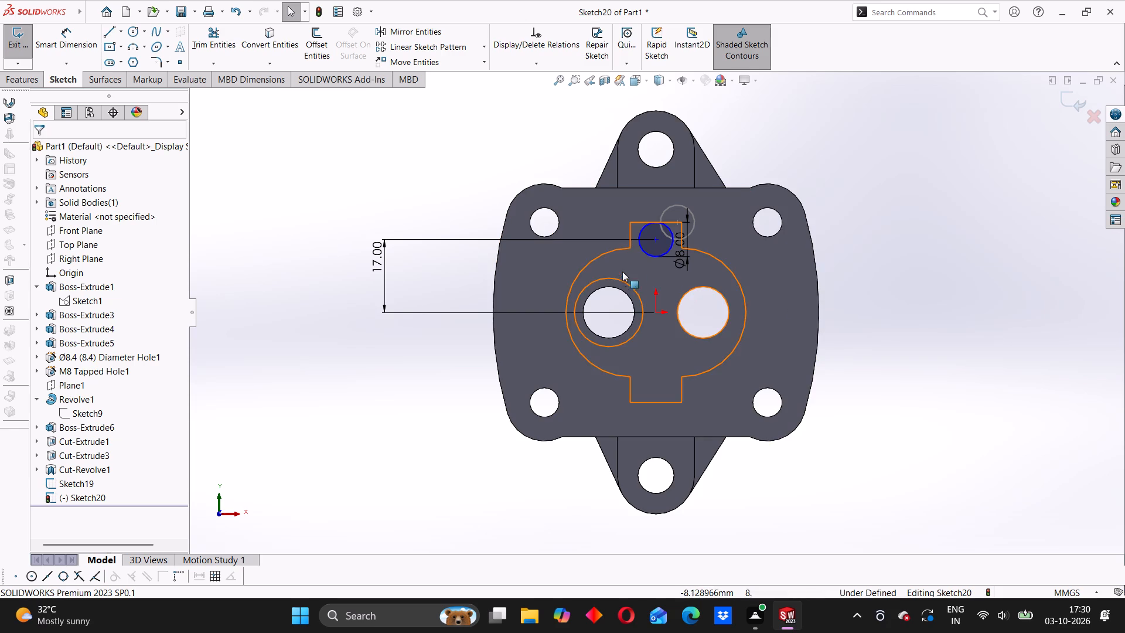
pyautogui.click(654, 238)
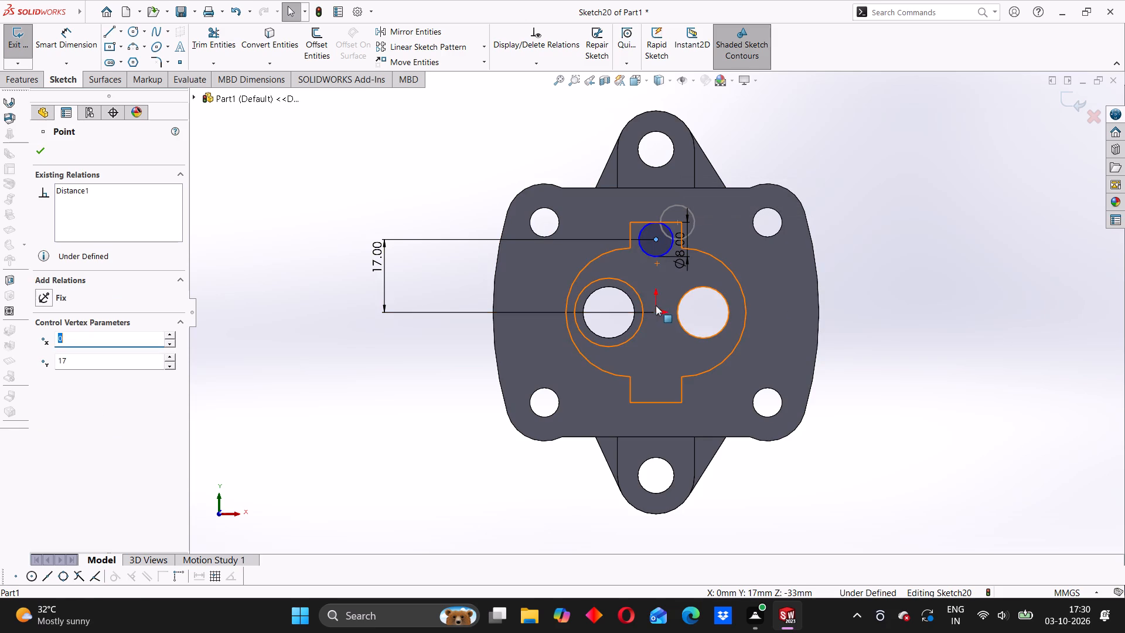
pyautogui.keyDown('ctrl'); pyautogui.click(657, 313); pyautogui.keyUp('ctrl')
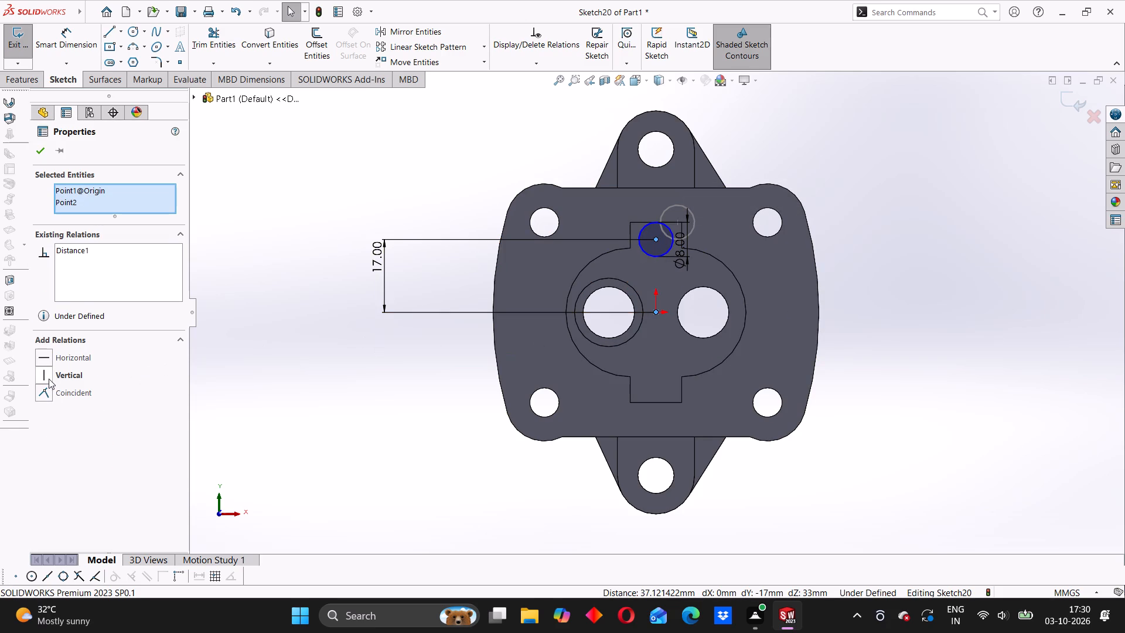
pyautogui.click(47, 375)
pyautogui.click(38, 148)
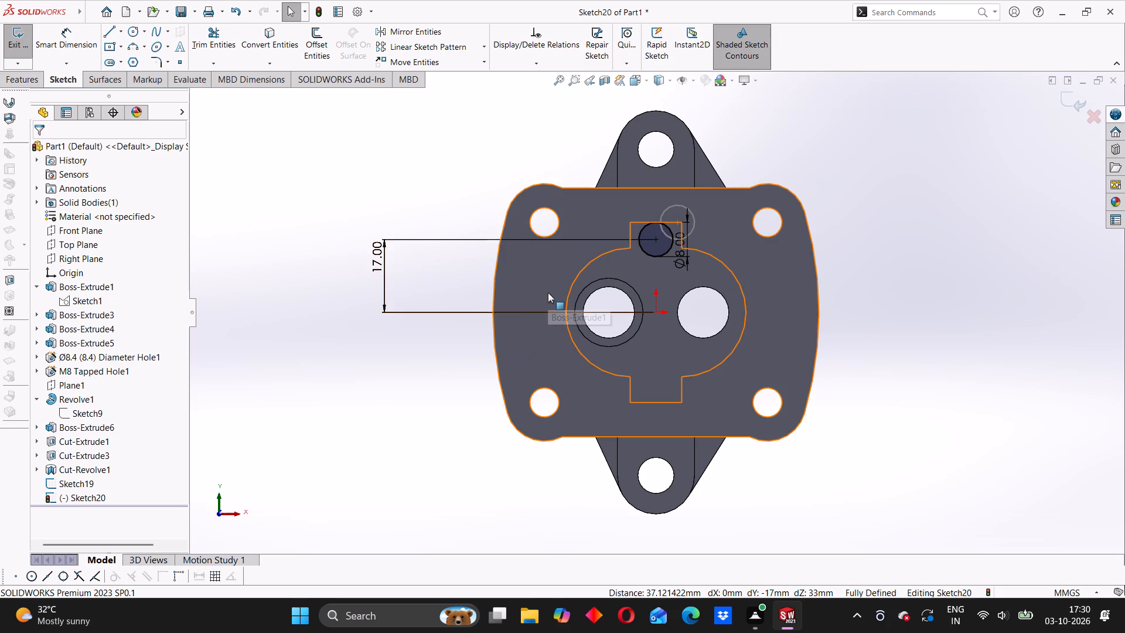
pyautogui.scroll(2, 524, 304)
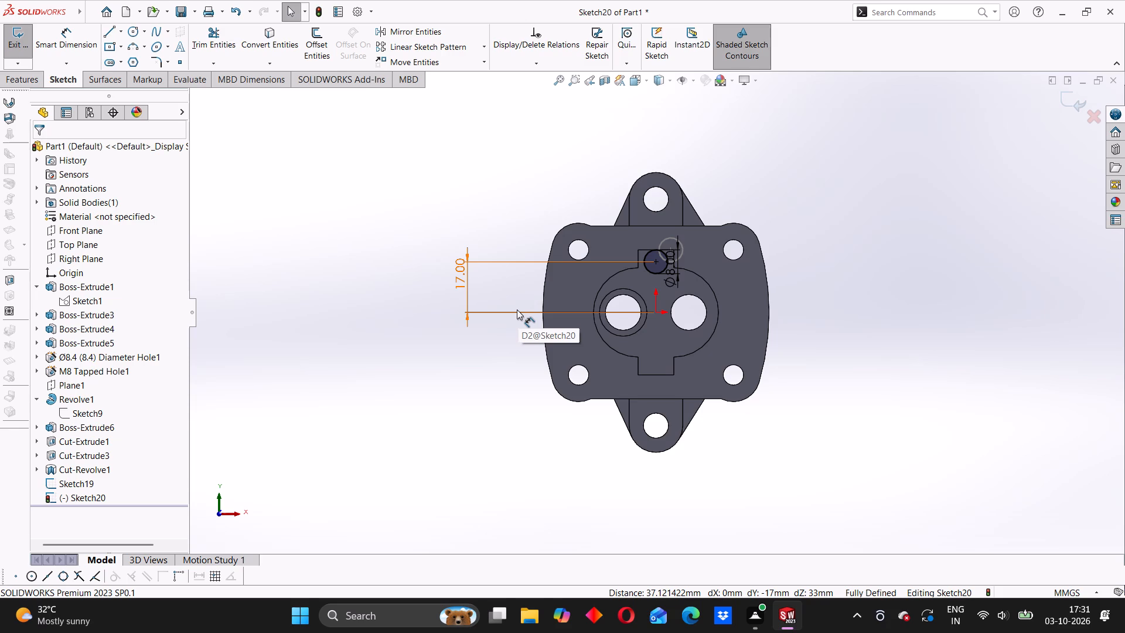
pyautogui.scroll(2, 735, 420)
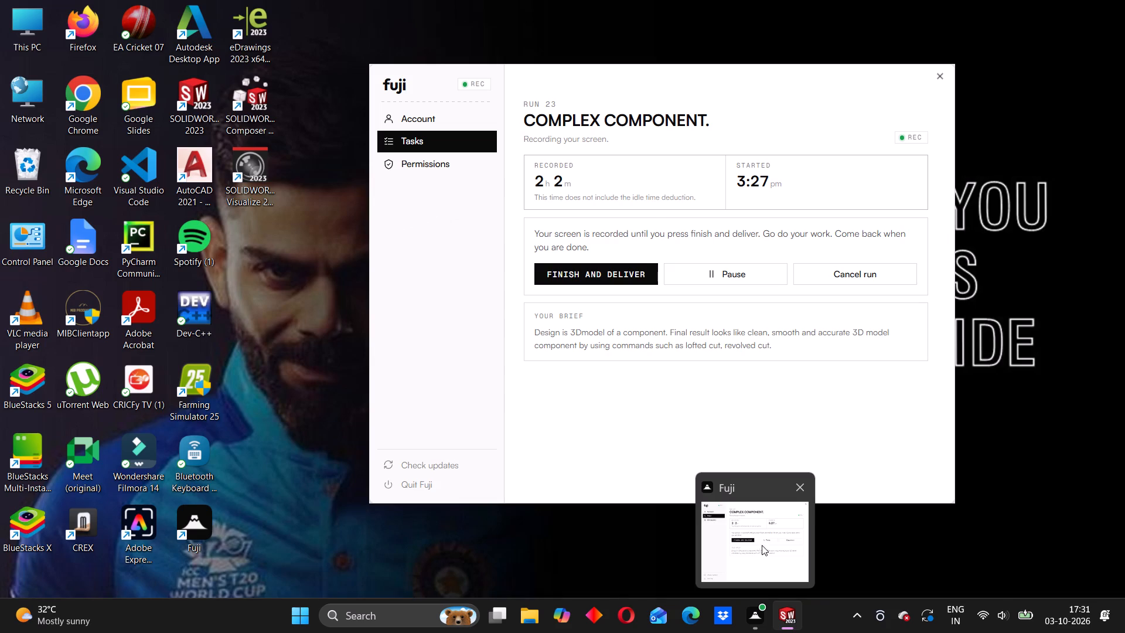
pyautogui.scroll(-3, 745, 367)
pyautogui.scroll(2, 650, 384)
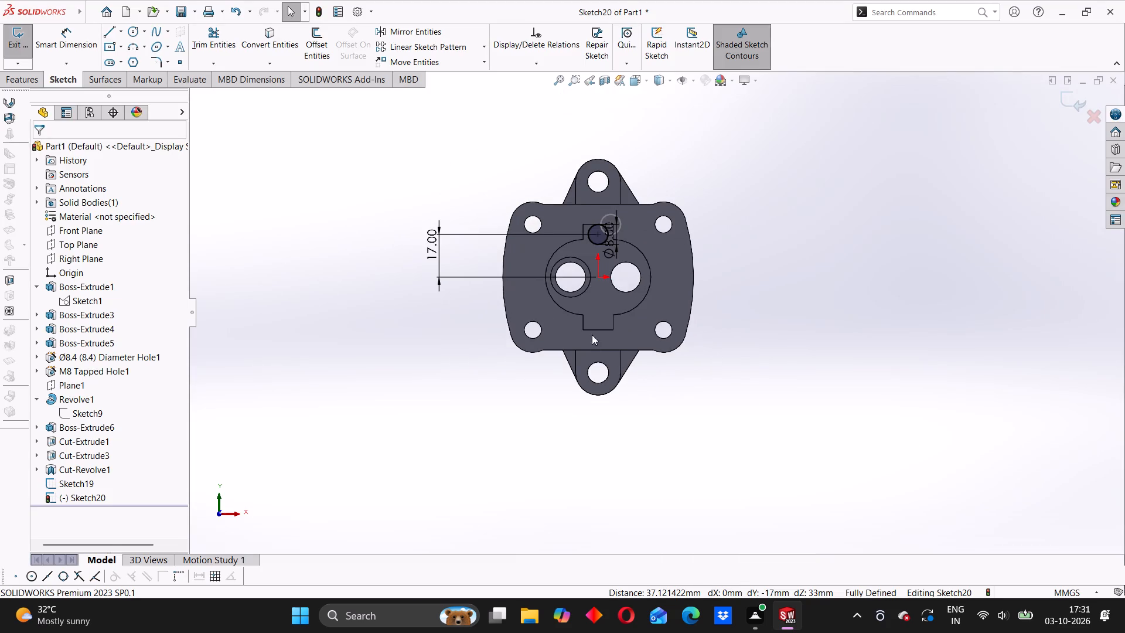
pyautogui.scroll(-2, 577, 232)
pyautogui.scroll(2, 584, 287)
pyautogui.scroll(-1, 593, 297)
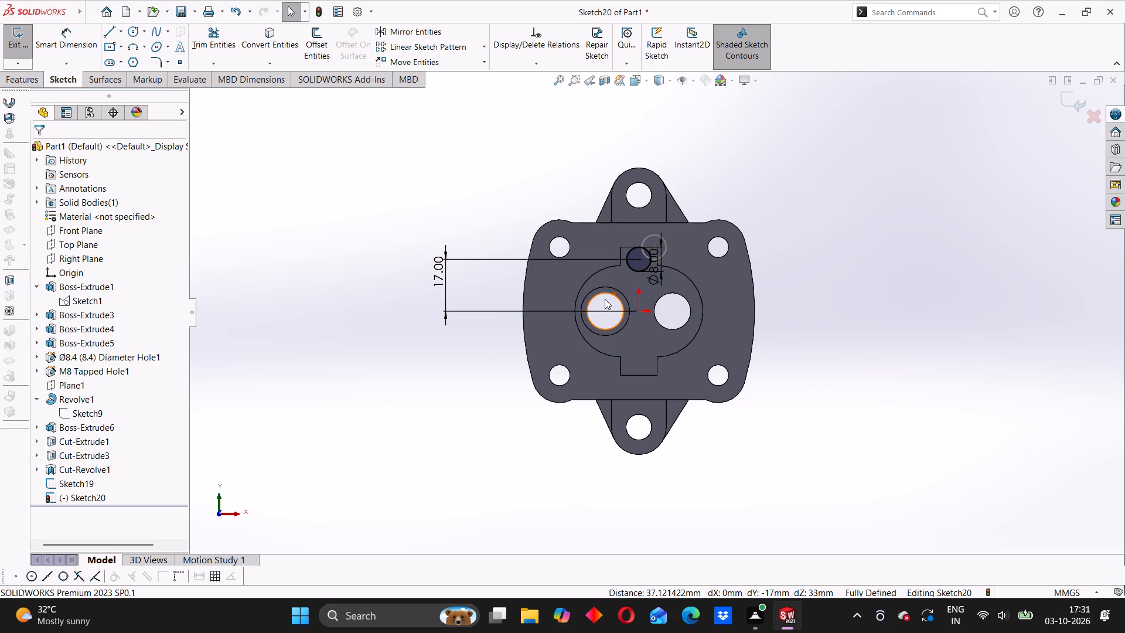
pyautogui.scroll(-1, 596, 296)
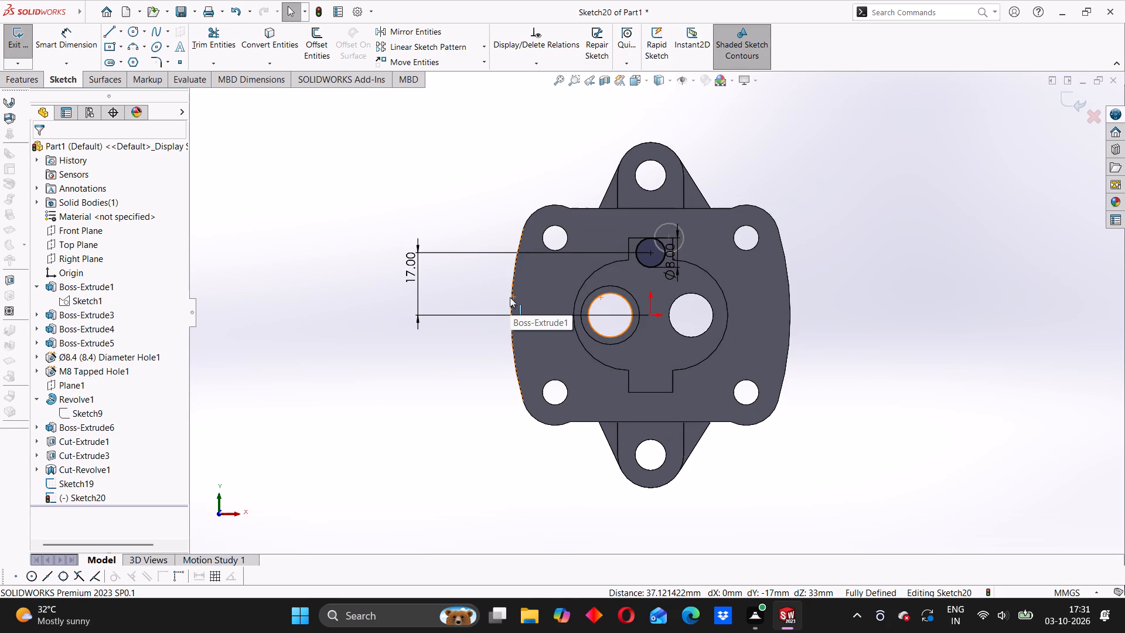
# Finish and close the sketch of the 8 mm circle on the pocket floor.
pyautogui.scroll(-1, 662, 283)
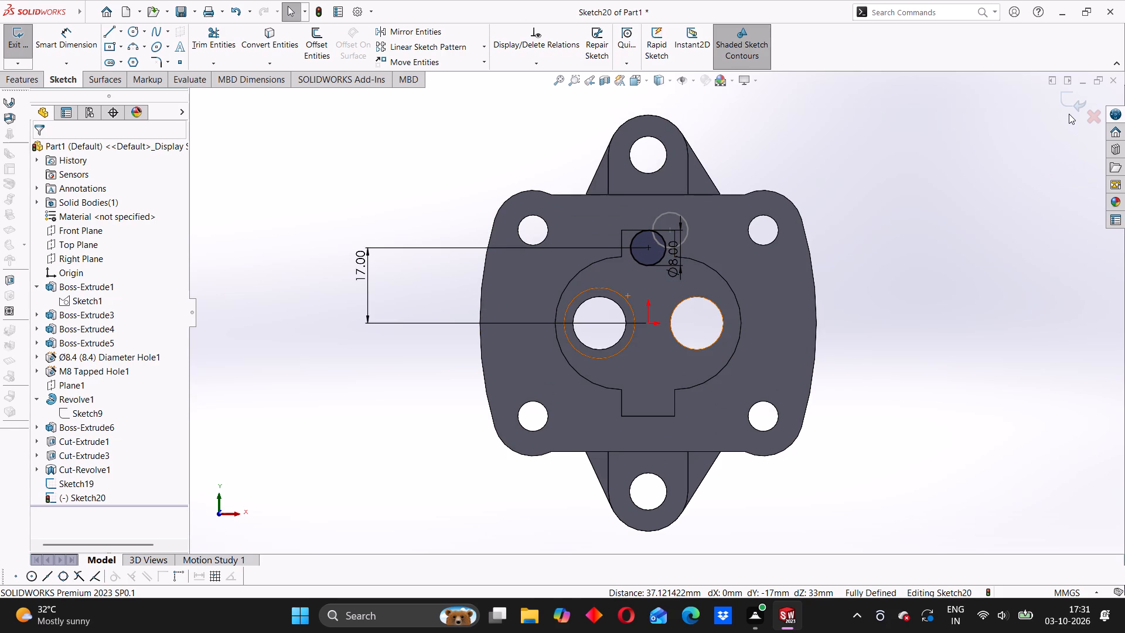
pyautogui.click(1069, 107)
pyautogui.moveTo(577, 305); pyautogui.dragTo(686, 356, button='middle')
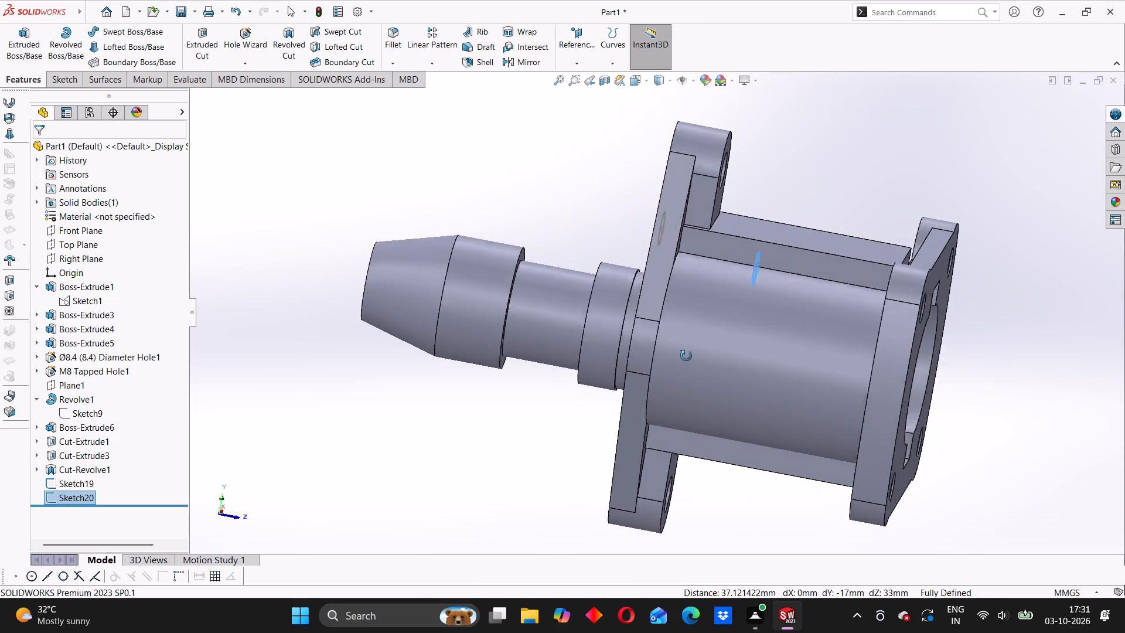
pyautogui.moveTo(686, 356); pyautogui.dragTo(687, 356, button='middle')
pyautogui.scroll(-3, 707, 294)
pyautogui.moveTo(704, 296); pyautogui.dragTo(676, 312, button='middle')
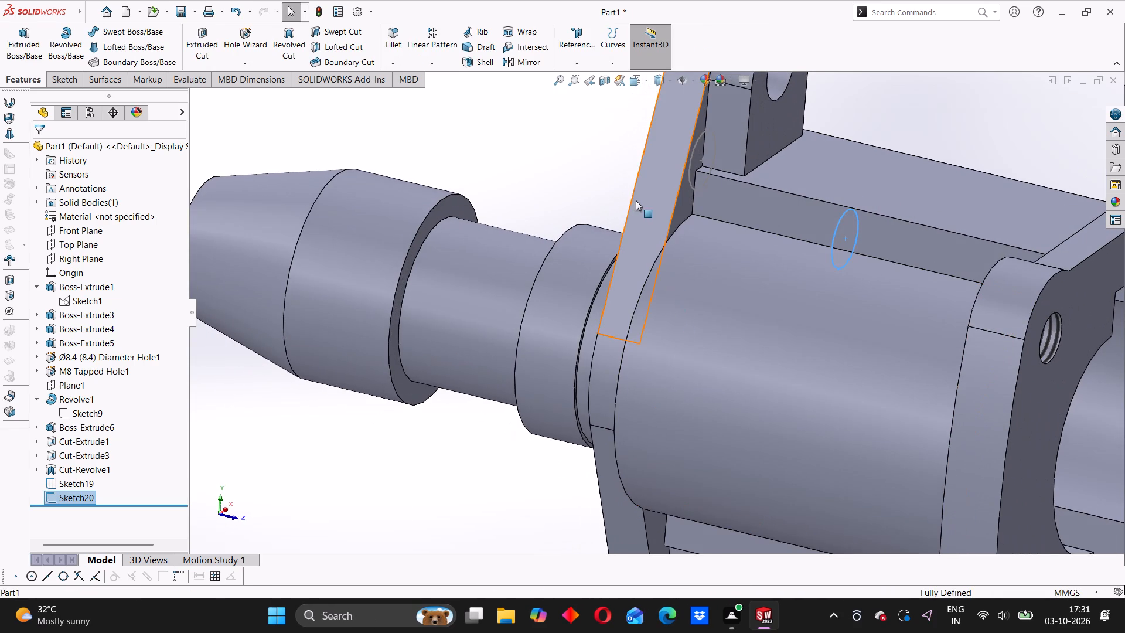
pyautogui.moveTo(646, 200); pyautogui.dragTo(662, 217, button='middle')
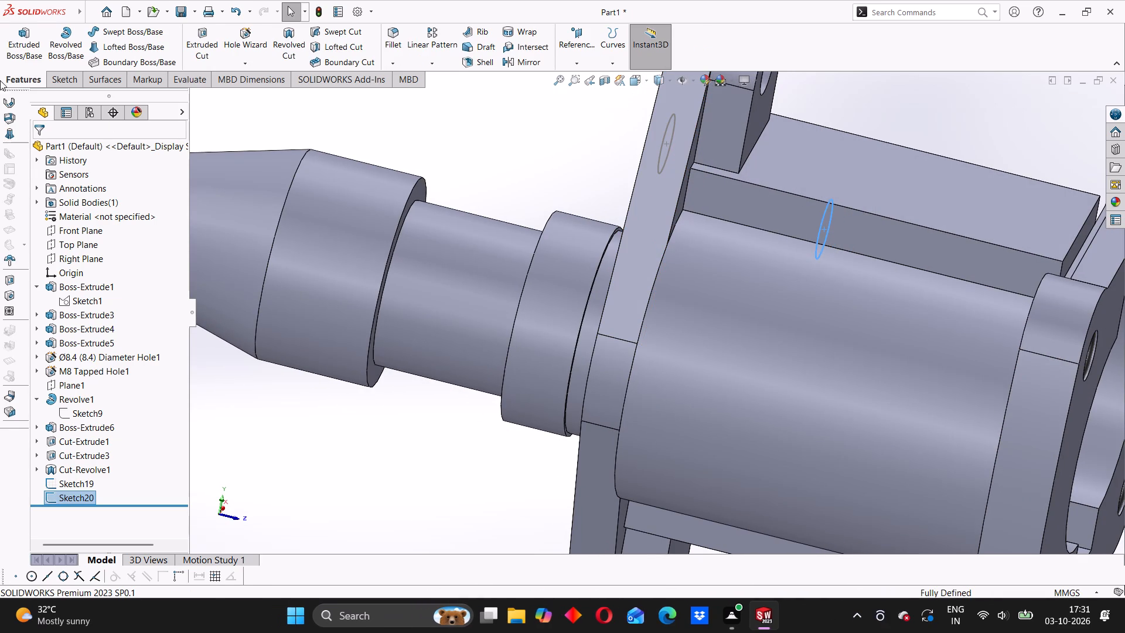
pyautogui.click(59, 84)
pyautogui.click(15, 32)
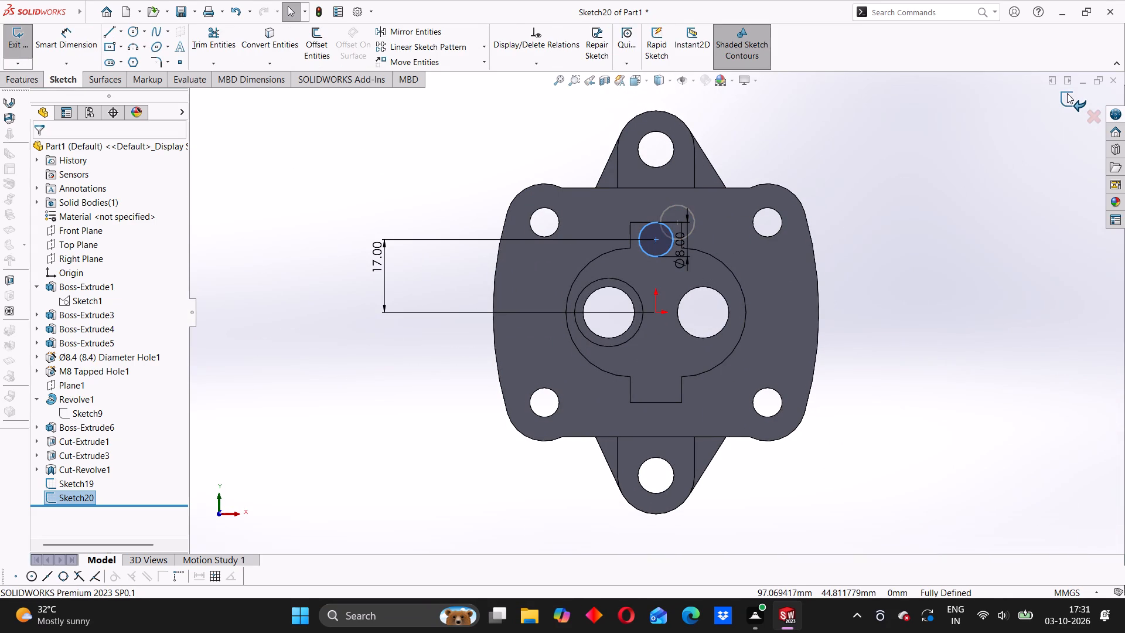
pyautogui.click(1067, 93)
# Start a 3D sketch and draw a line about 23.9 mm long joining the centres of the flange circle and the pocket-floor circle.
pyautogui.click(15, 60)
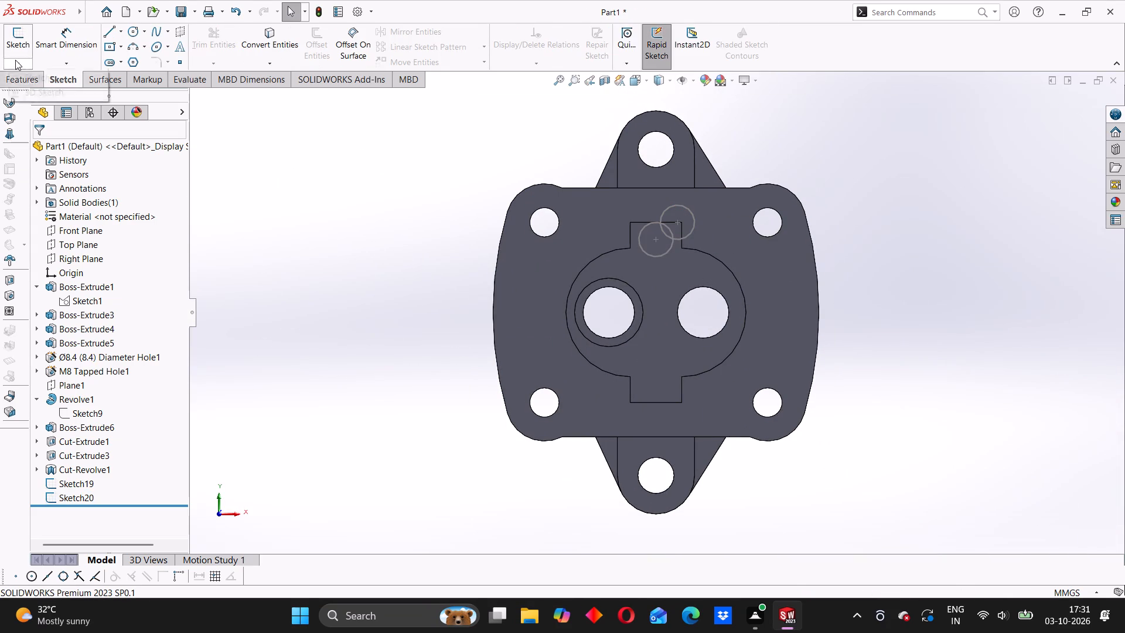
pyautogui.moveTo(635, 283); pyautogui.dragTo(669, 301, button='middle')
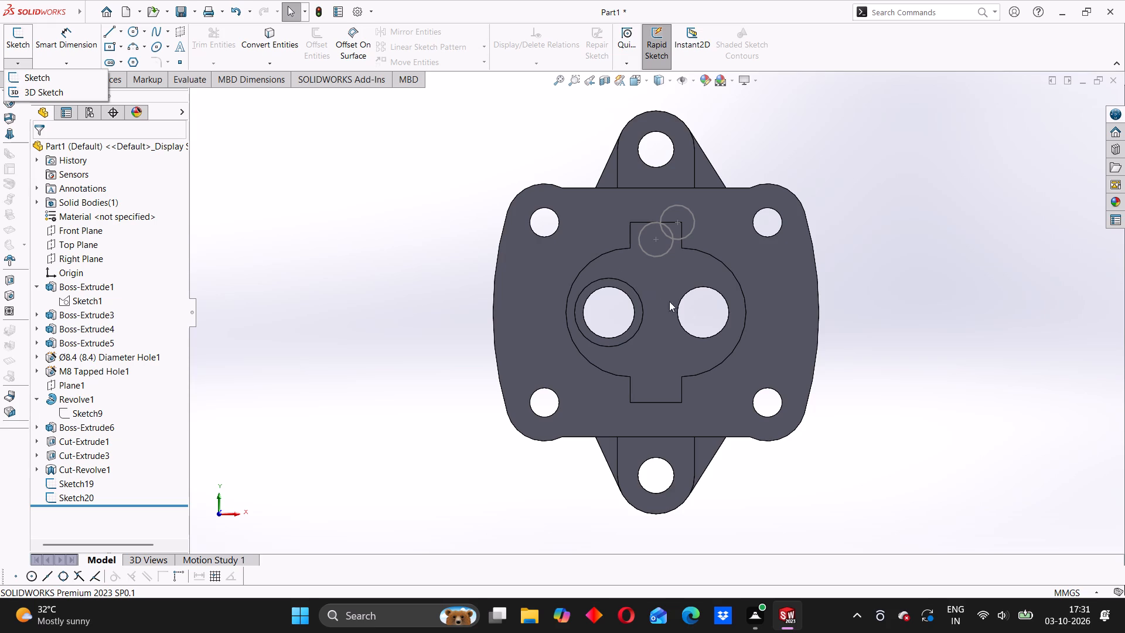
pyautogui.moveTo(669, 301); pyautogui.dragTo(738, 335, button='middle')
pyautogui.moveTo(517, 282); pyautogui.dragTo(589, 312, button='middle')
pyautogui.click(320, 218)
pyautogui.moveTo(513, 274); pyautogui.dragTo(601, 332, button='middle')
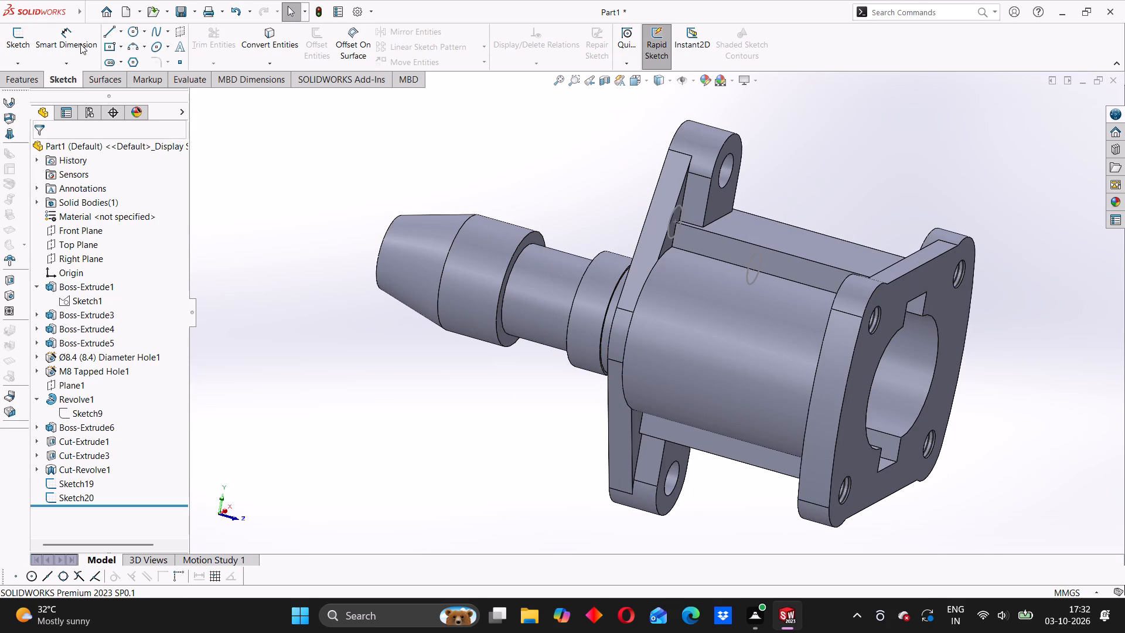
pyautogui.click(25, 65)
pyautogui.click(30, 96)
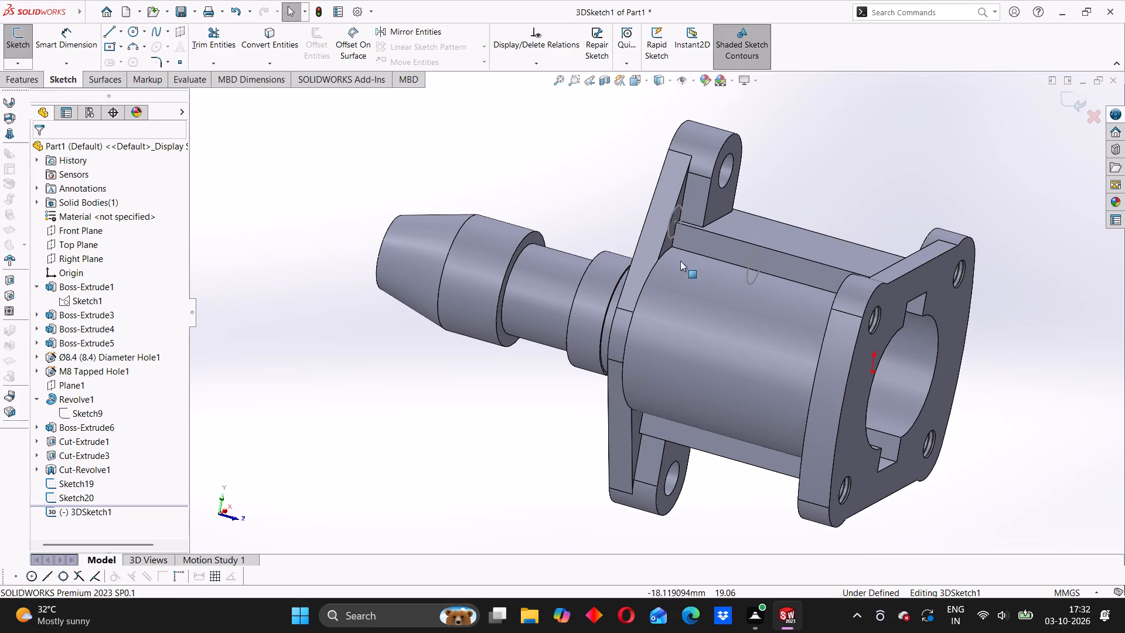
pyautogui.scroll(-3, 693, 237)
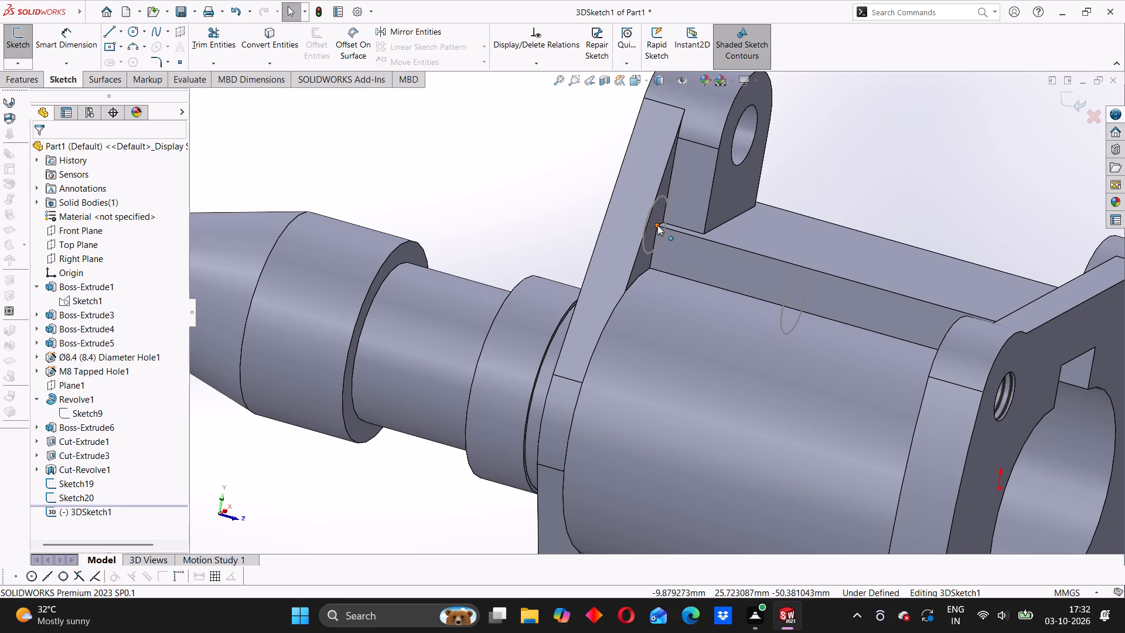
pyautogui.click(110, 26)
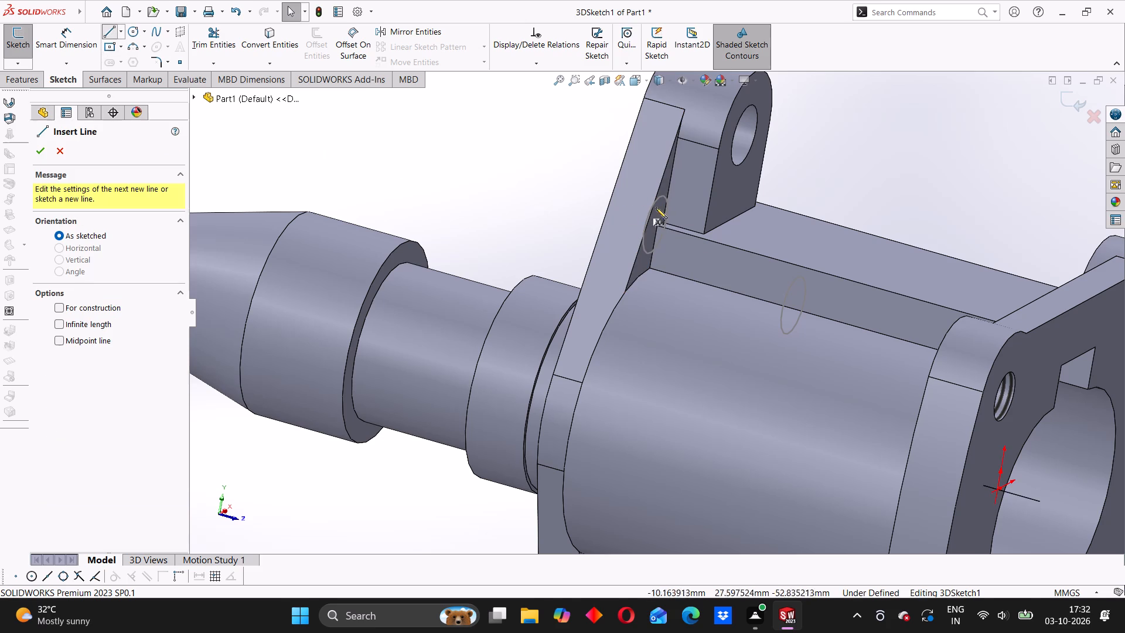
pyautogui.scroll(-3, 657, 227)
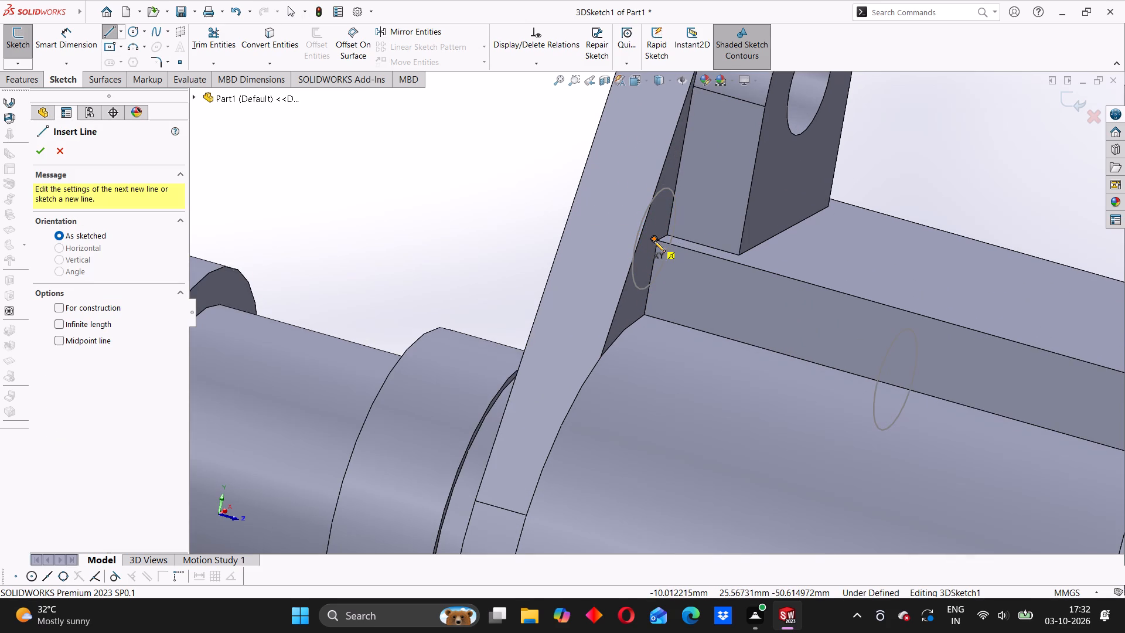
pyautogui.click(654, 241)
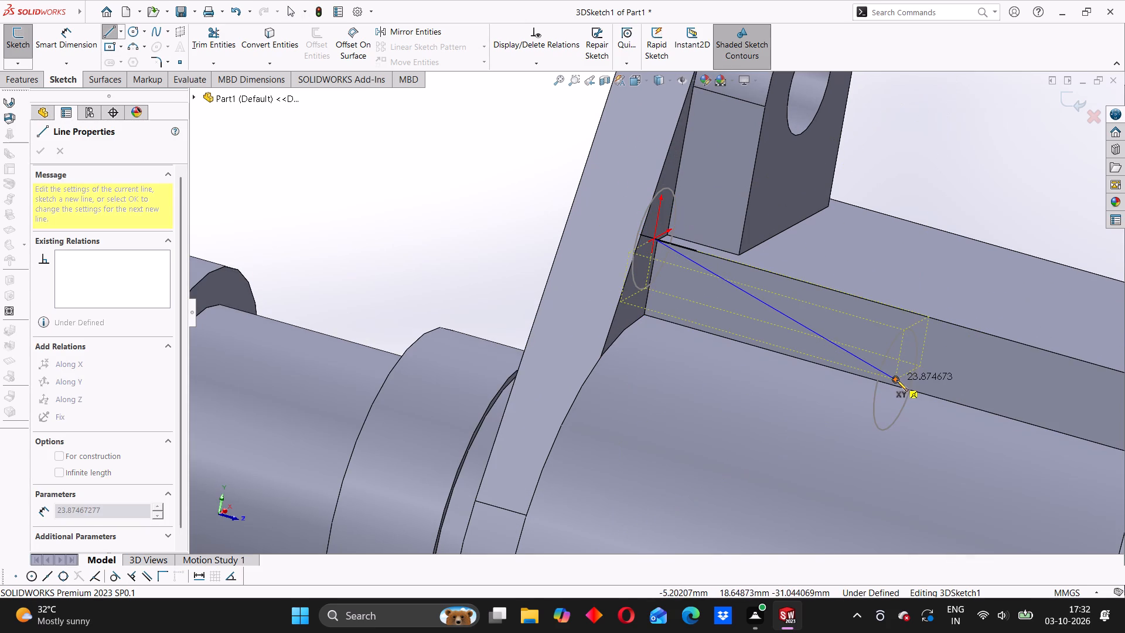
pyautogui.click(896, 380)
pyautogui.scroll(4, 782, 355)
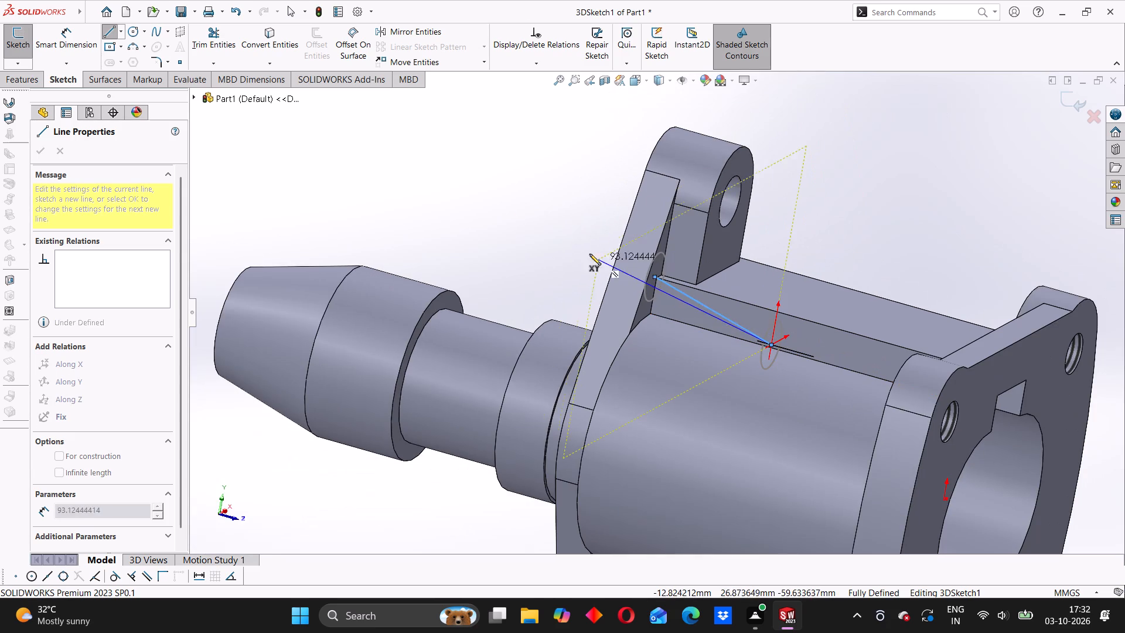
pyautogui.rightClick(494, 202)
pyautogui.click(521, 213)
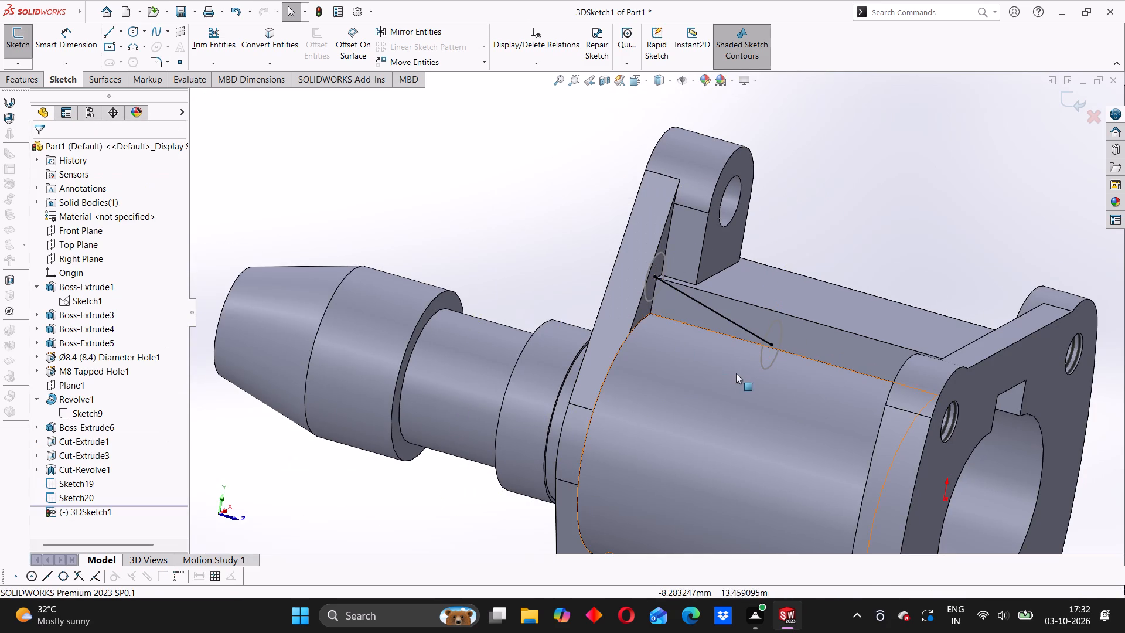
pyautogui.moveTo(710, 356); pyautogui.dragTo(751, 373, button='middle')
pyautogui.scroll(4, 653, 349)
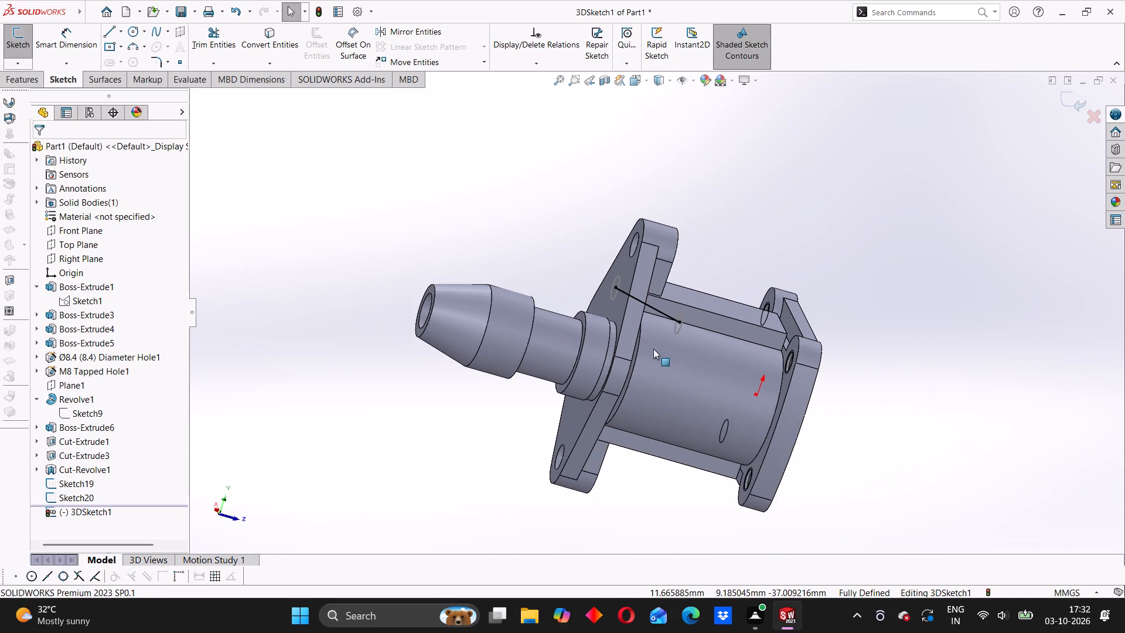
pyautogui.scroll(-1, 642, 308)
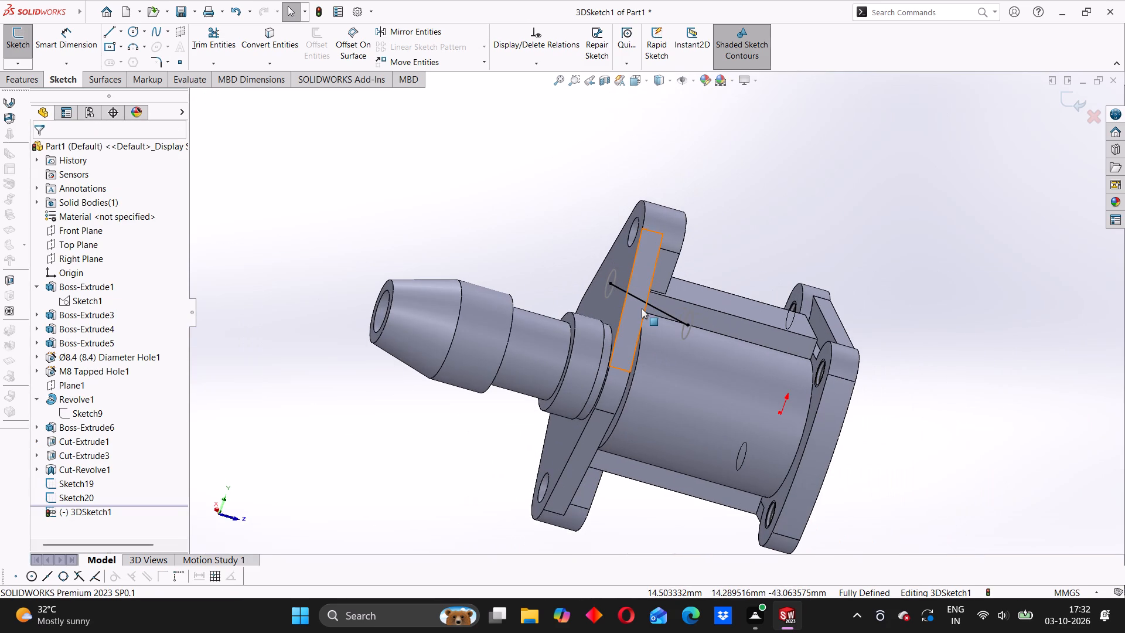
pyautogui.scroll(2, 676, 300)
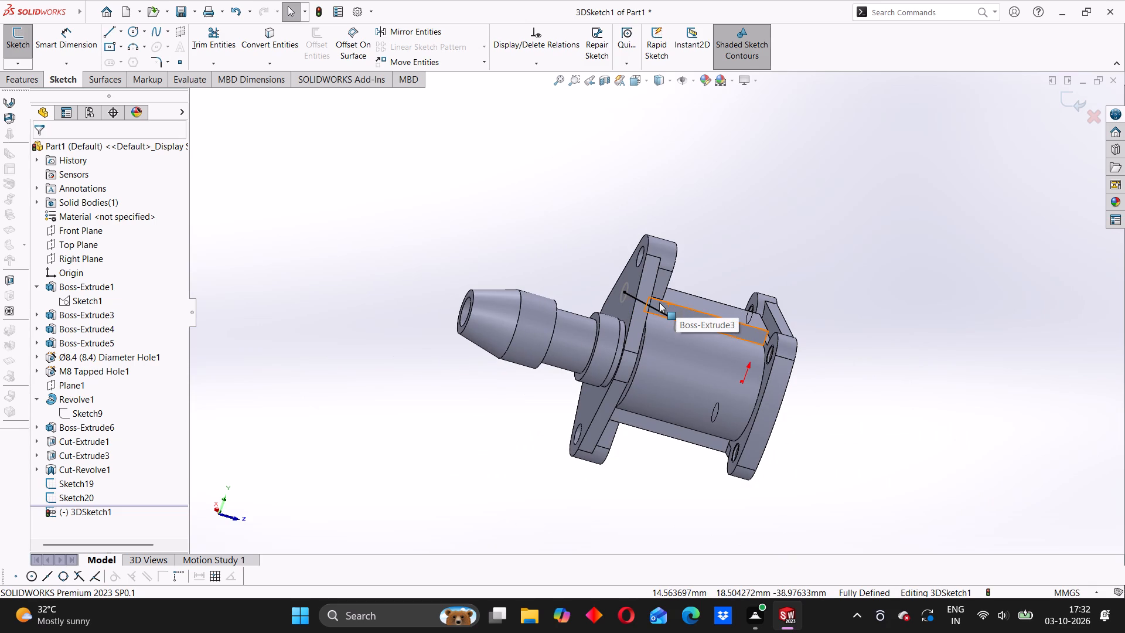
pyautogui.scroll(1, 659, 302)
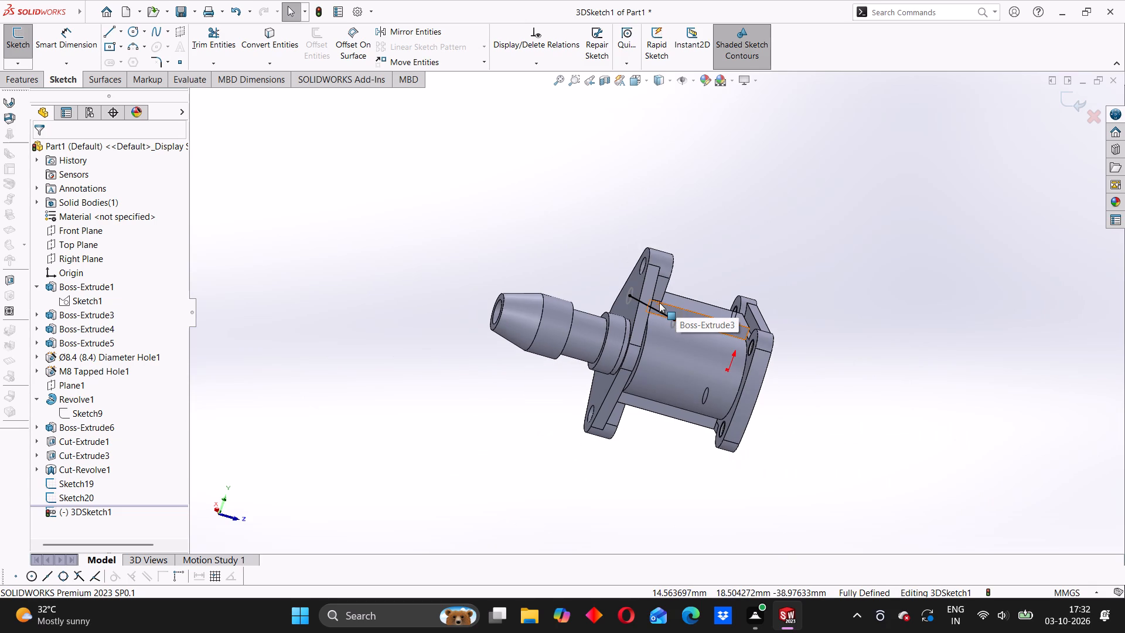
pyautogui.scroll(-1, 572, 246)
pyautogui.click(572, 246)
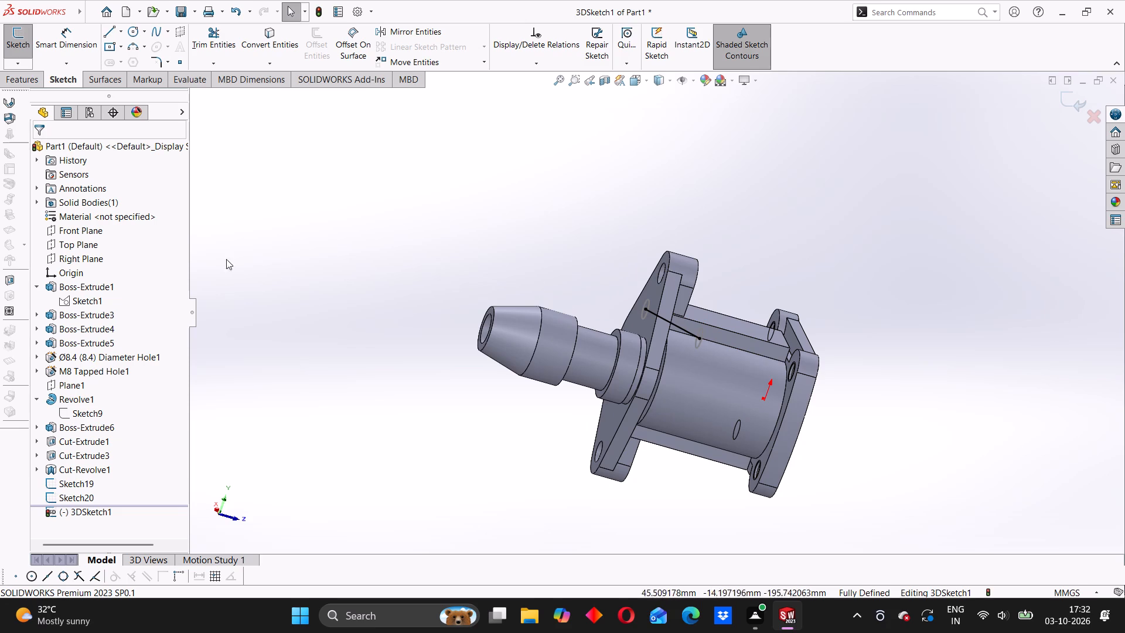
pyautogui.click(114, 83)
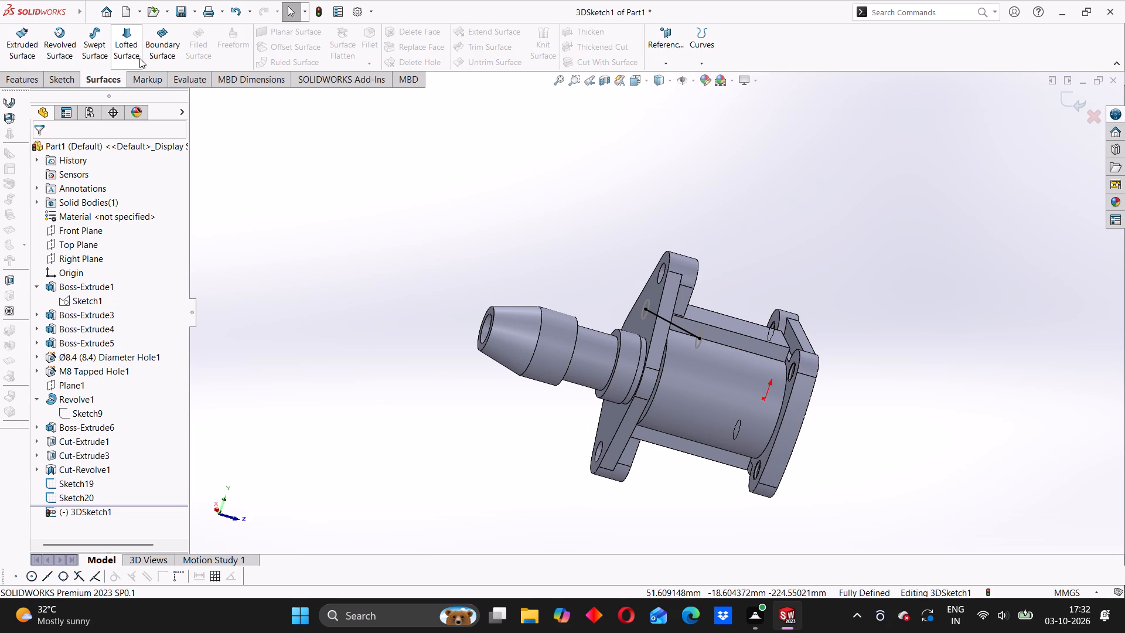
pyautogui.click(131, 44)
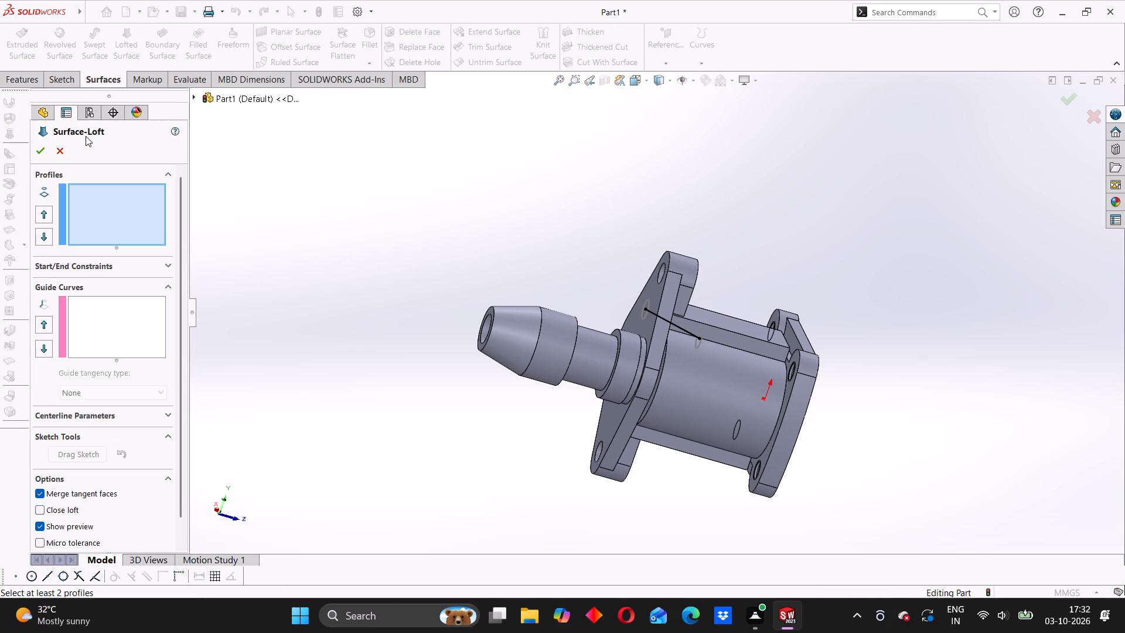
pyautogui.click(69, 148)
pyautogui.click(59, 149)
# Set up a lofted cut with the flange and pocket-floor circles as profiles and the 3D sketch line as guide curve.
pyautogui.click(6, 78)
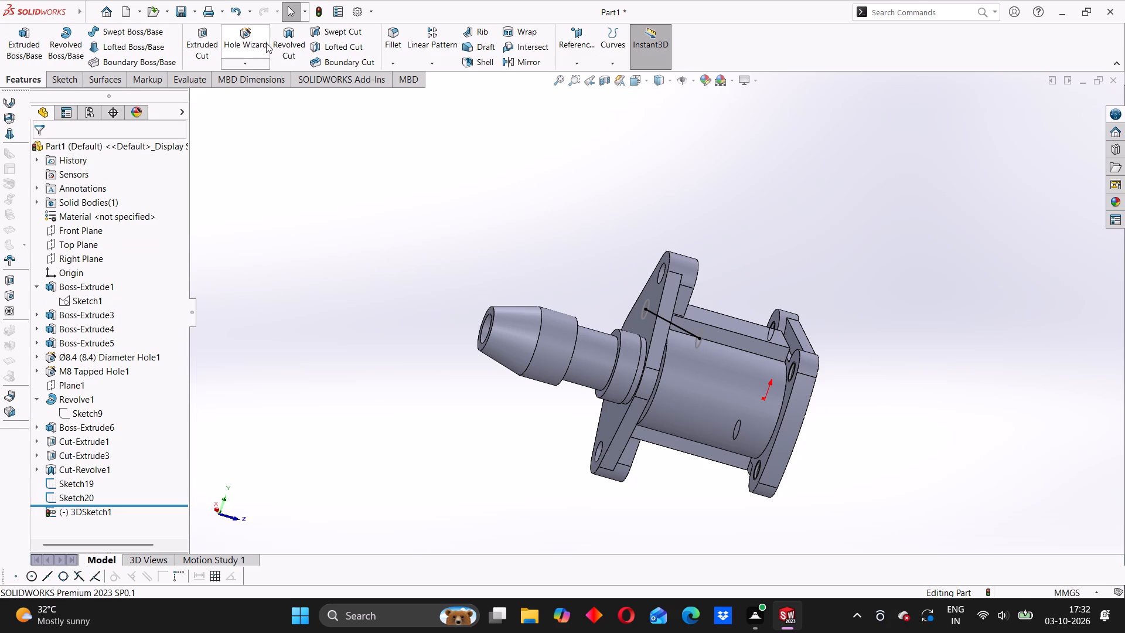
pyautogui.click(342, 47)
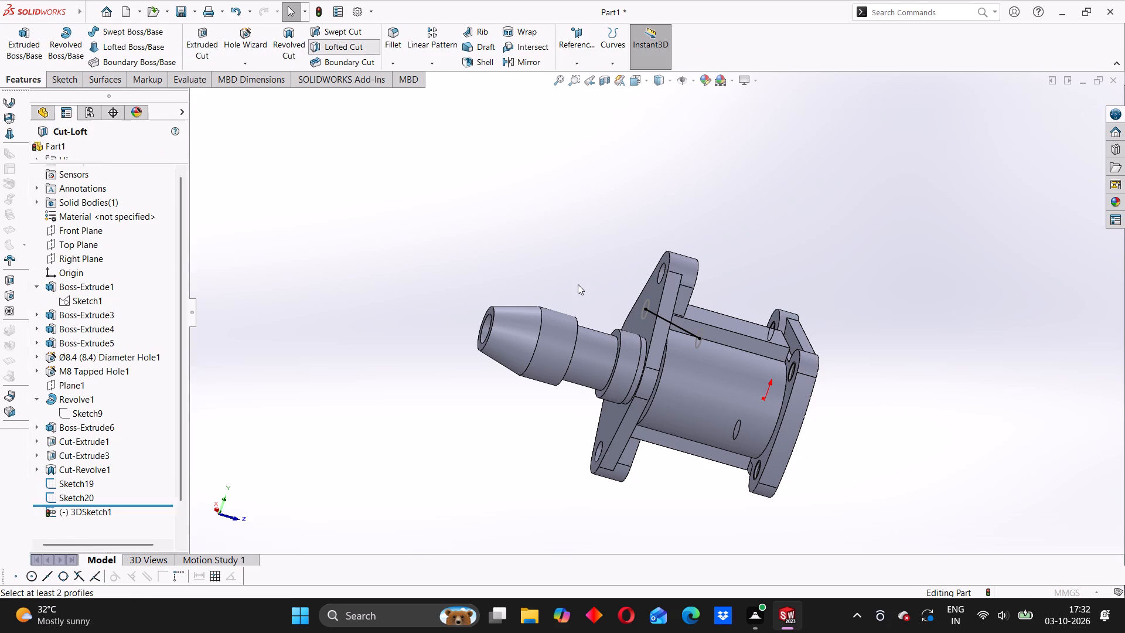
pyautogui.scroll(-3, 593, 301)
pyautogui.scroll(-2, 643, 332)
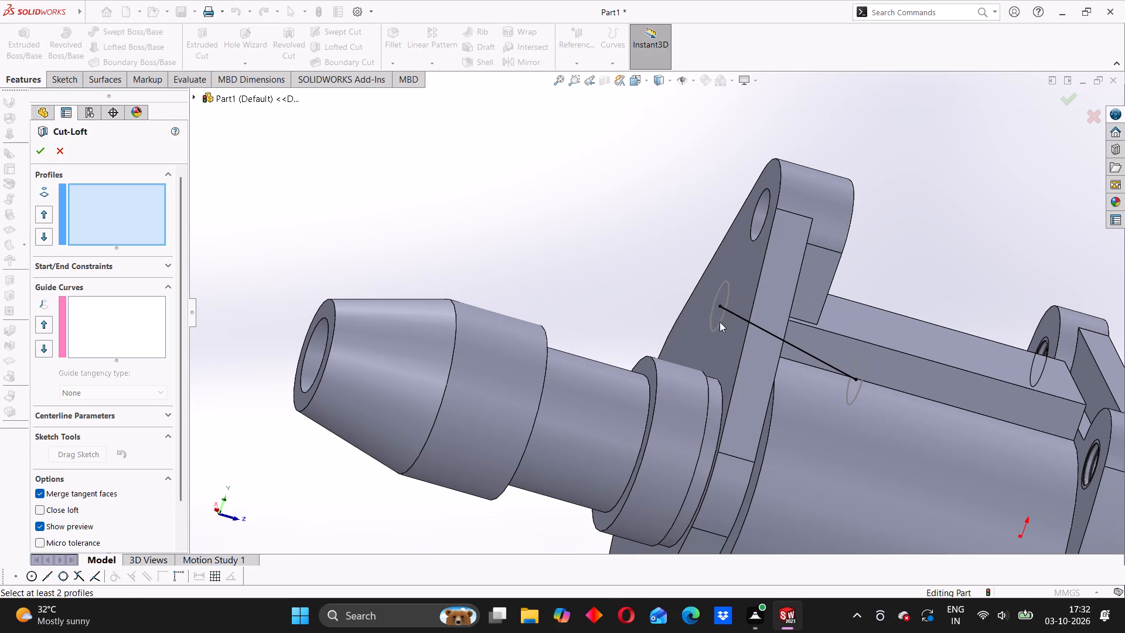
pyautogui.click(727, 284)
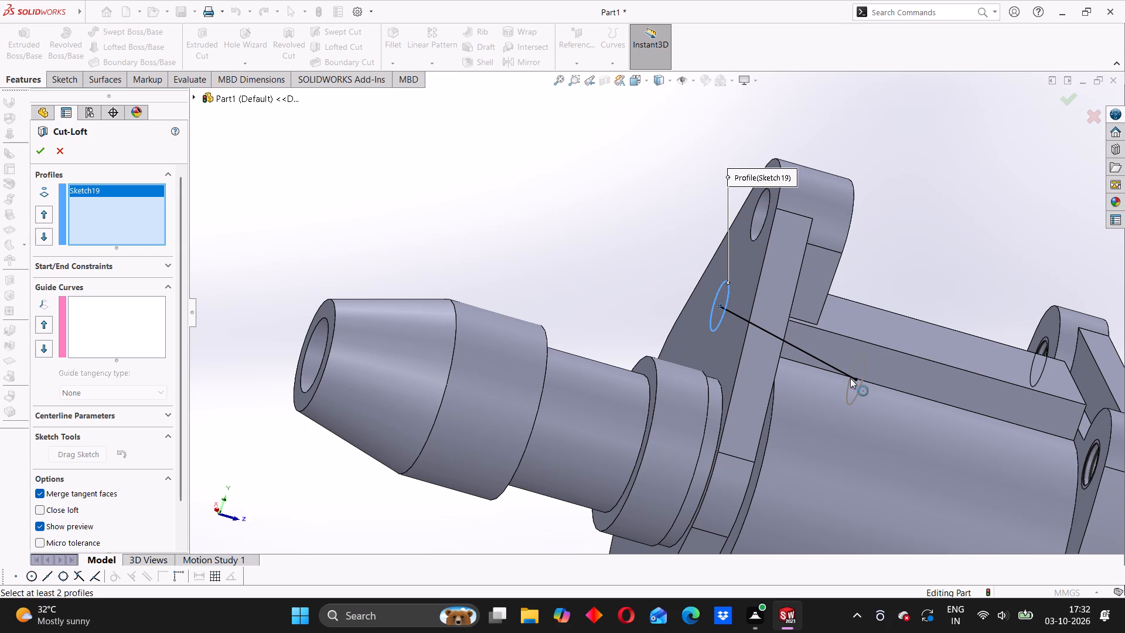
pyautogui.click(850, 378)
pyautogui.click(88, 312)
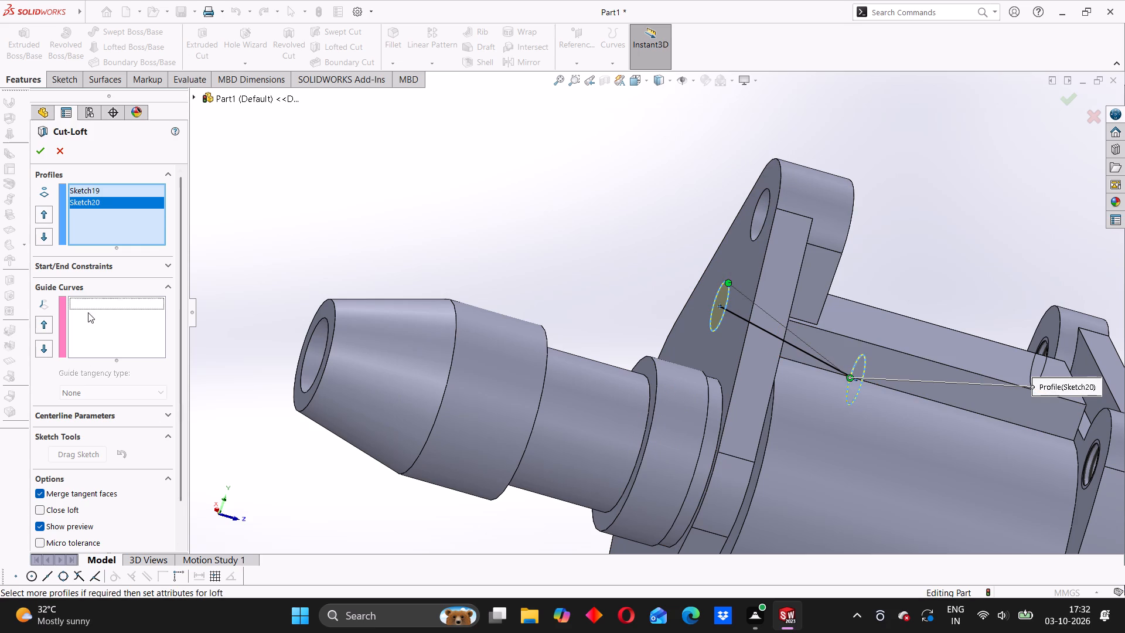
pyautogui.click(755, 326)
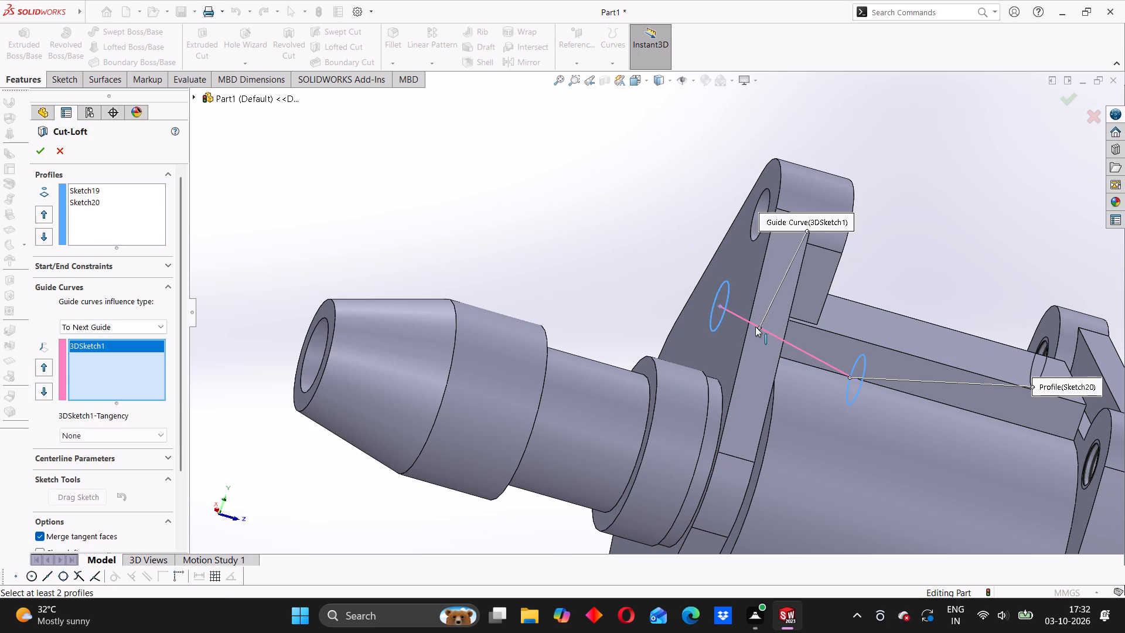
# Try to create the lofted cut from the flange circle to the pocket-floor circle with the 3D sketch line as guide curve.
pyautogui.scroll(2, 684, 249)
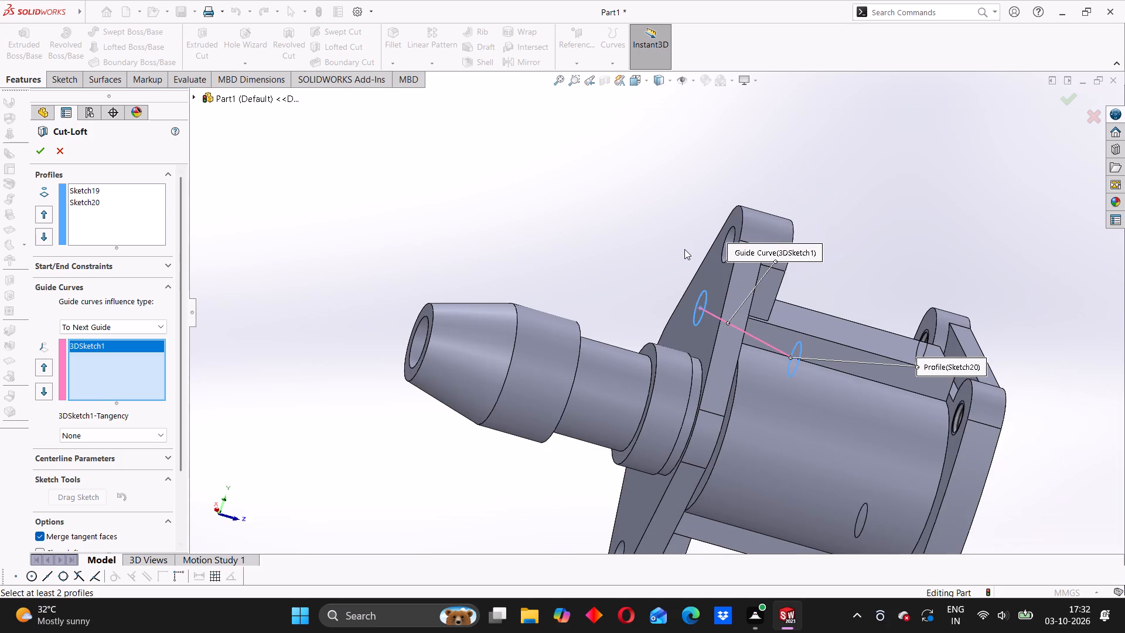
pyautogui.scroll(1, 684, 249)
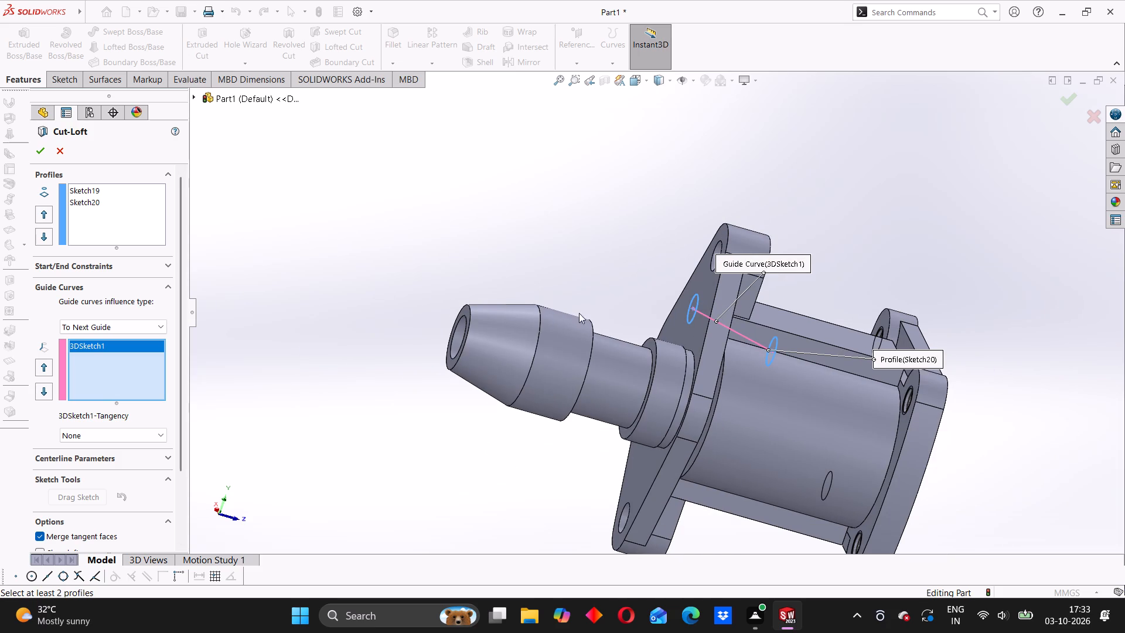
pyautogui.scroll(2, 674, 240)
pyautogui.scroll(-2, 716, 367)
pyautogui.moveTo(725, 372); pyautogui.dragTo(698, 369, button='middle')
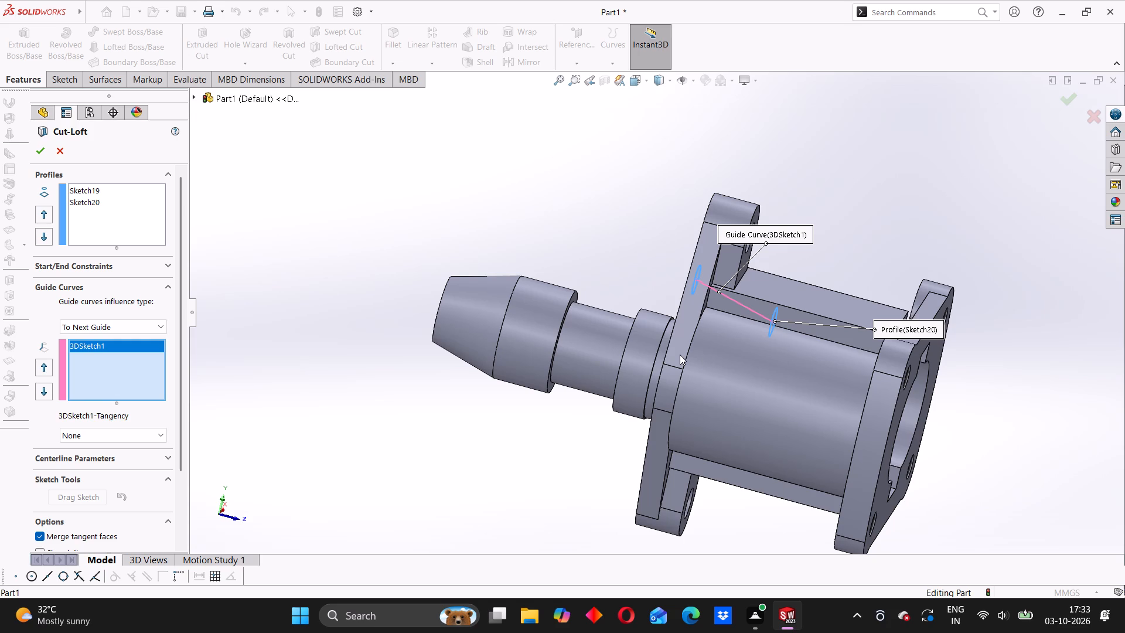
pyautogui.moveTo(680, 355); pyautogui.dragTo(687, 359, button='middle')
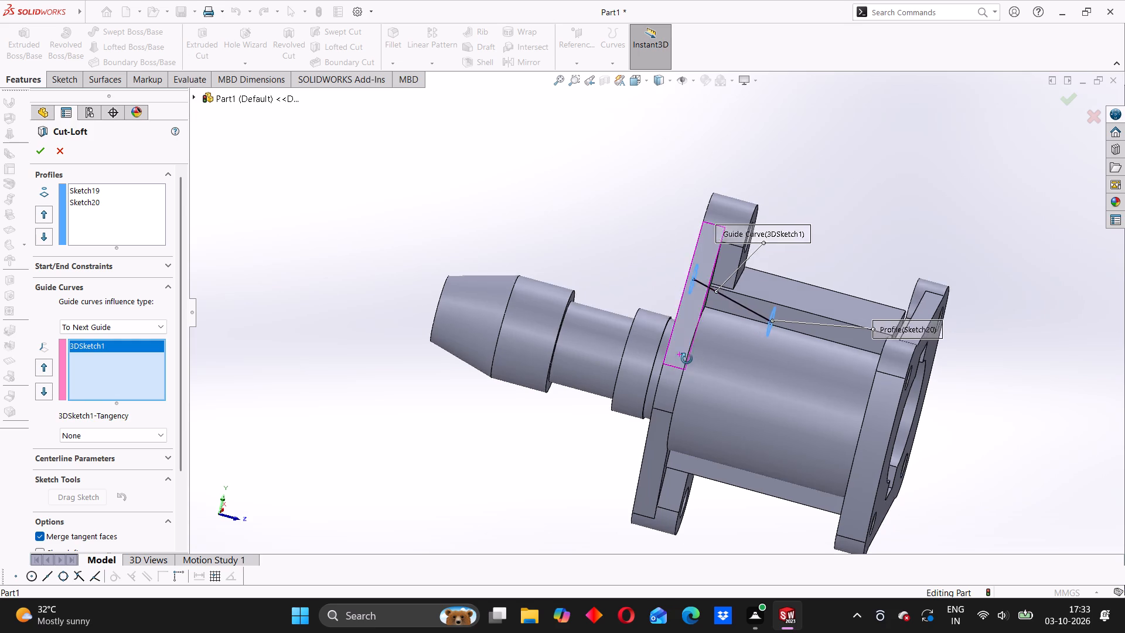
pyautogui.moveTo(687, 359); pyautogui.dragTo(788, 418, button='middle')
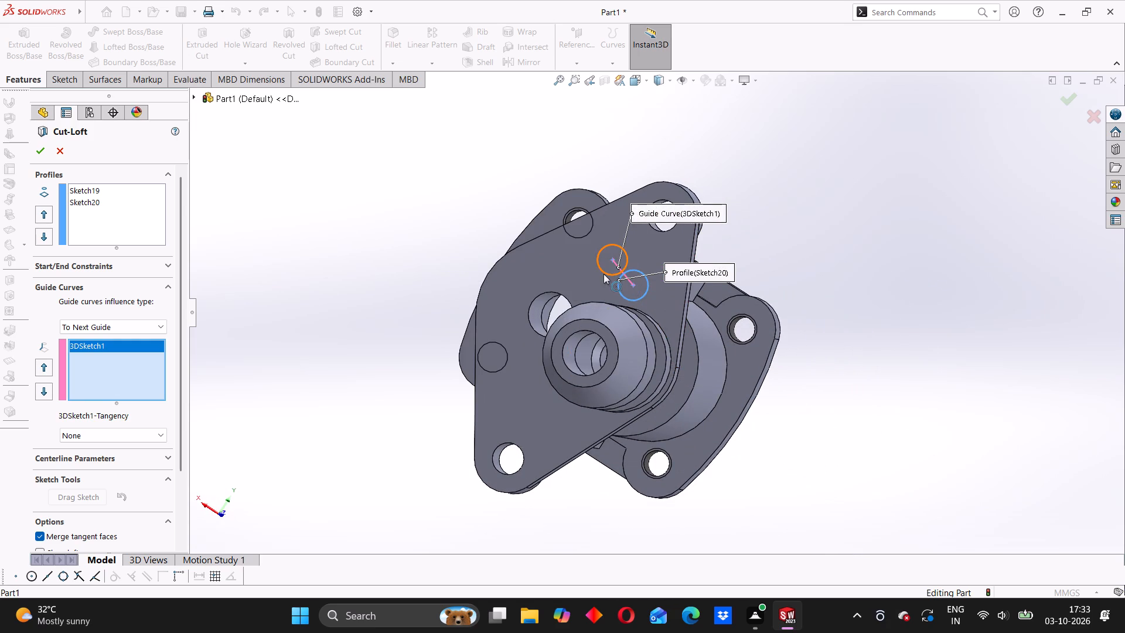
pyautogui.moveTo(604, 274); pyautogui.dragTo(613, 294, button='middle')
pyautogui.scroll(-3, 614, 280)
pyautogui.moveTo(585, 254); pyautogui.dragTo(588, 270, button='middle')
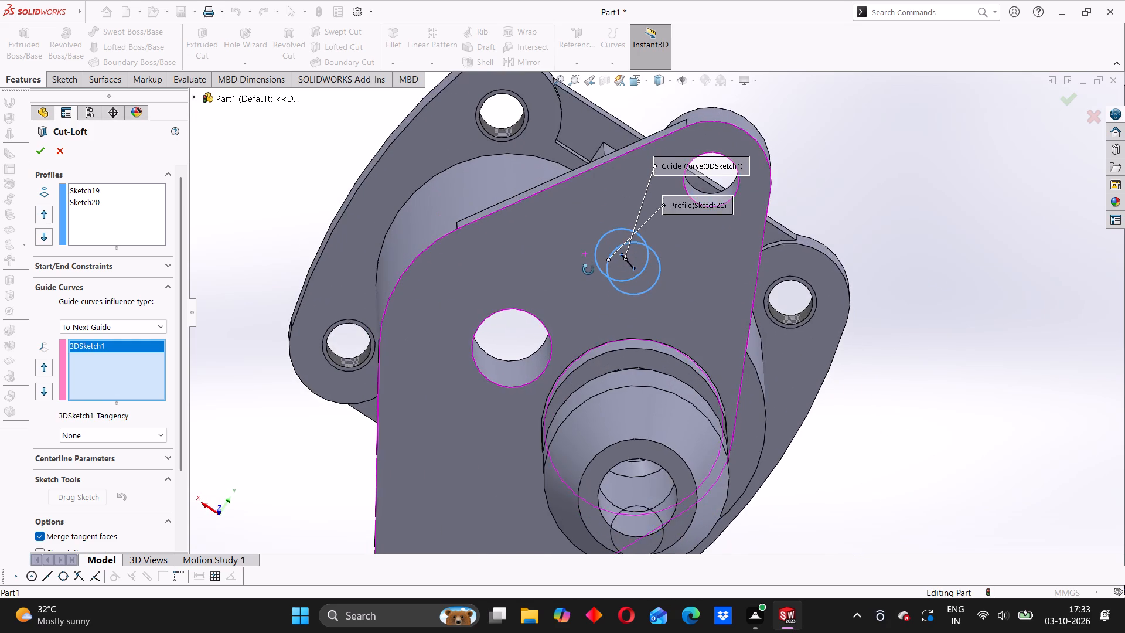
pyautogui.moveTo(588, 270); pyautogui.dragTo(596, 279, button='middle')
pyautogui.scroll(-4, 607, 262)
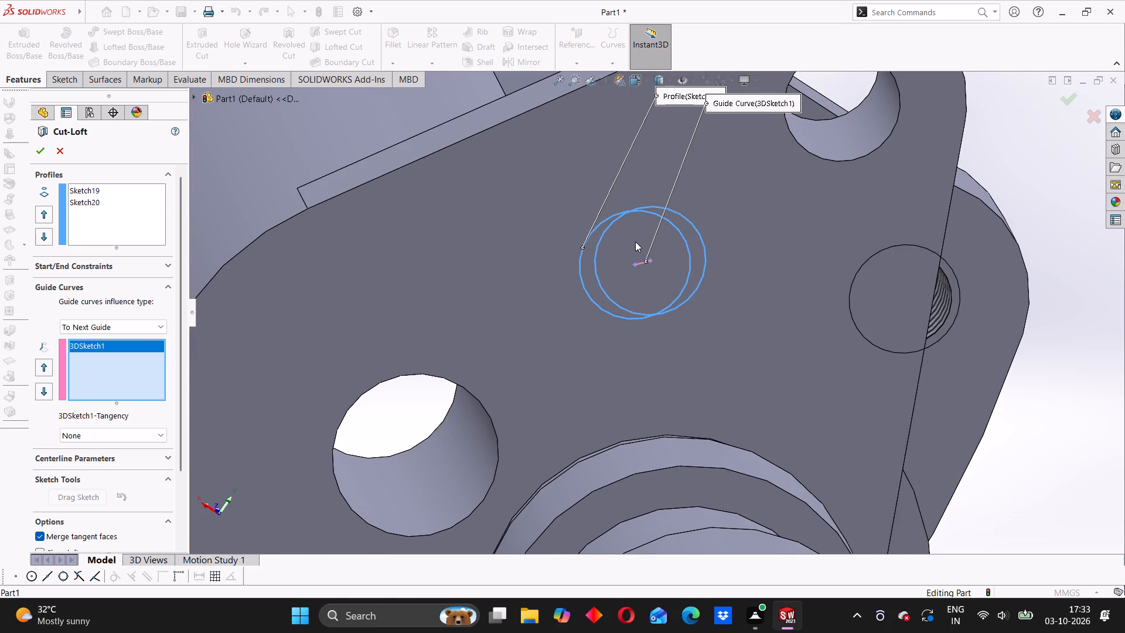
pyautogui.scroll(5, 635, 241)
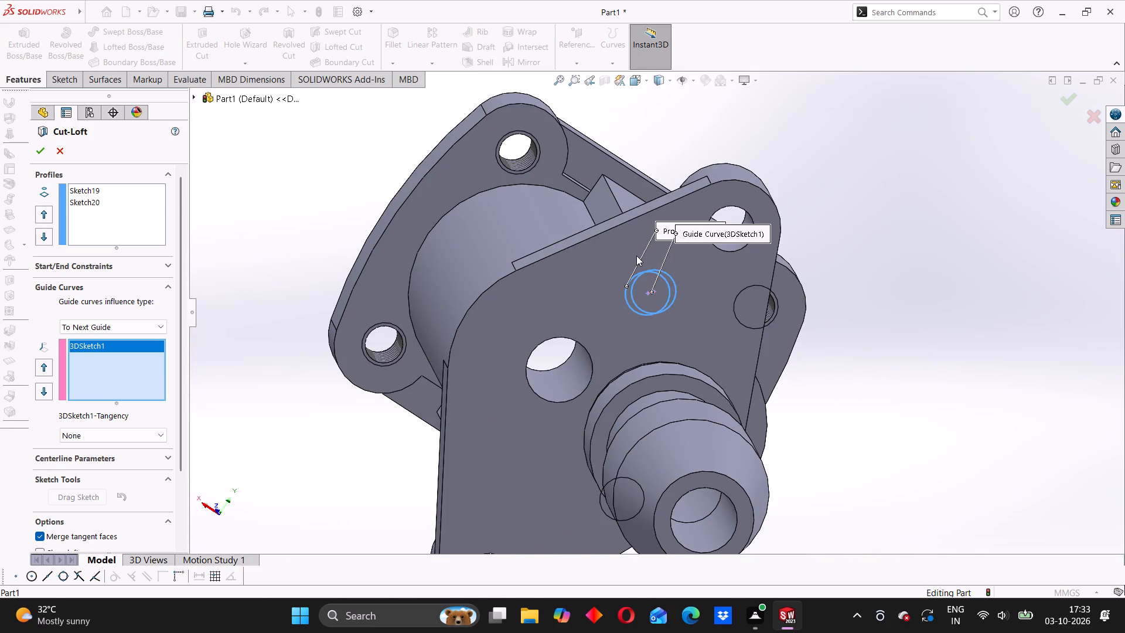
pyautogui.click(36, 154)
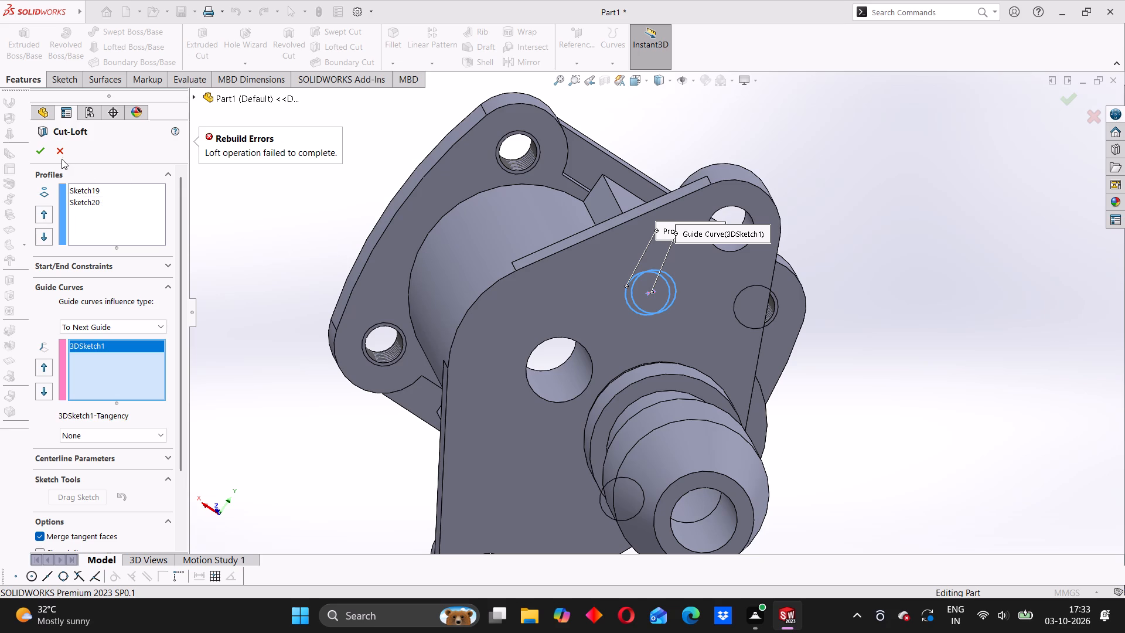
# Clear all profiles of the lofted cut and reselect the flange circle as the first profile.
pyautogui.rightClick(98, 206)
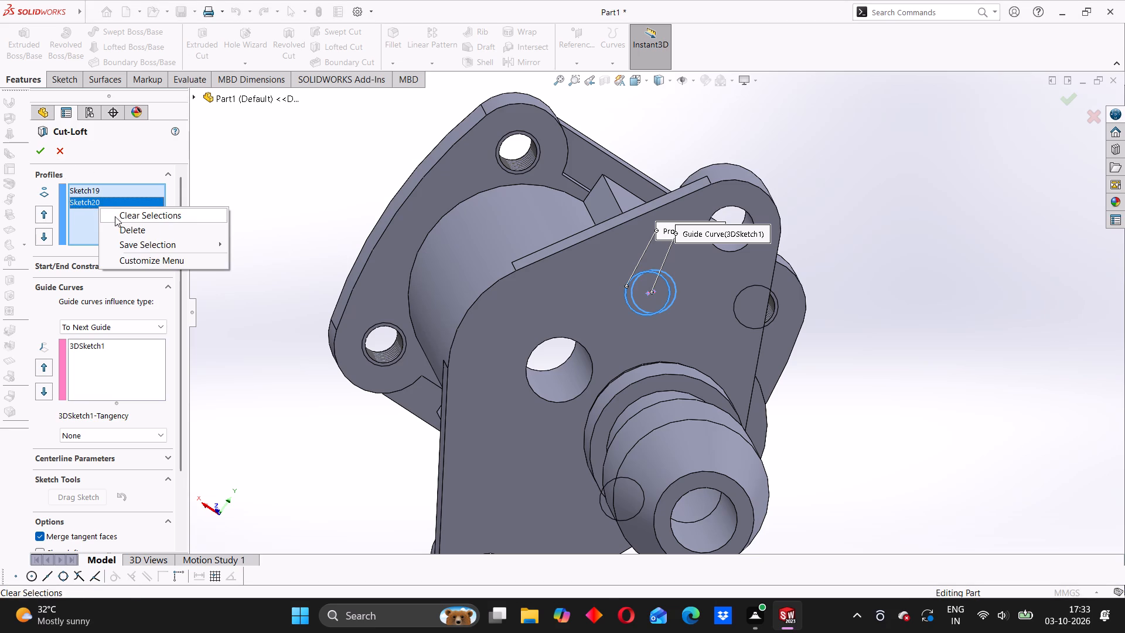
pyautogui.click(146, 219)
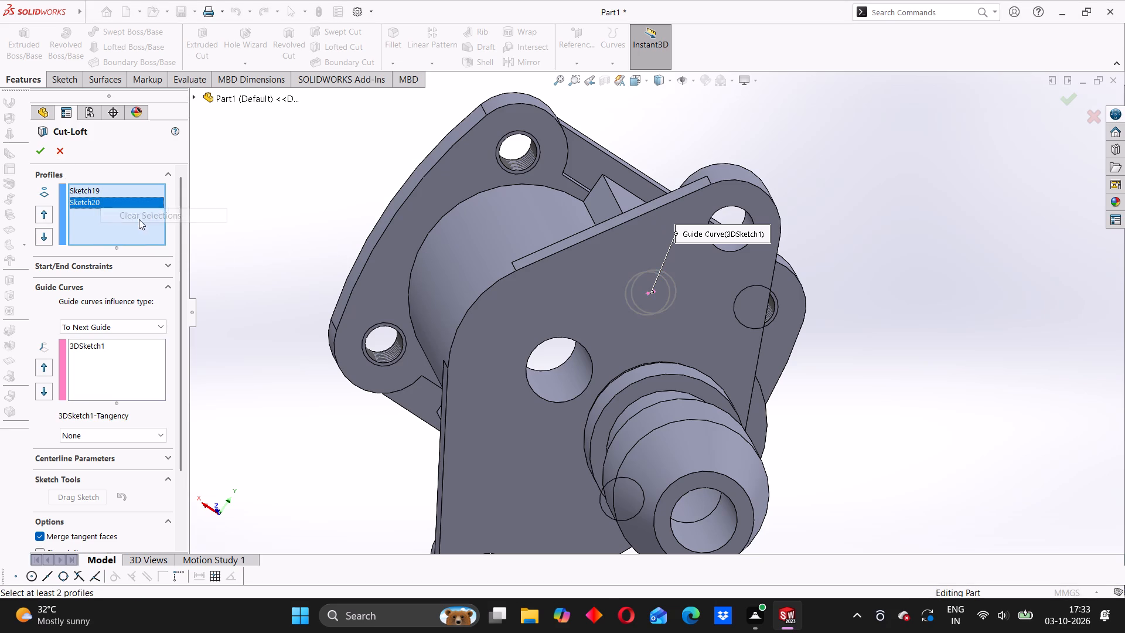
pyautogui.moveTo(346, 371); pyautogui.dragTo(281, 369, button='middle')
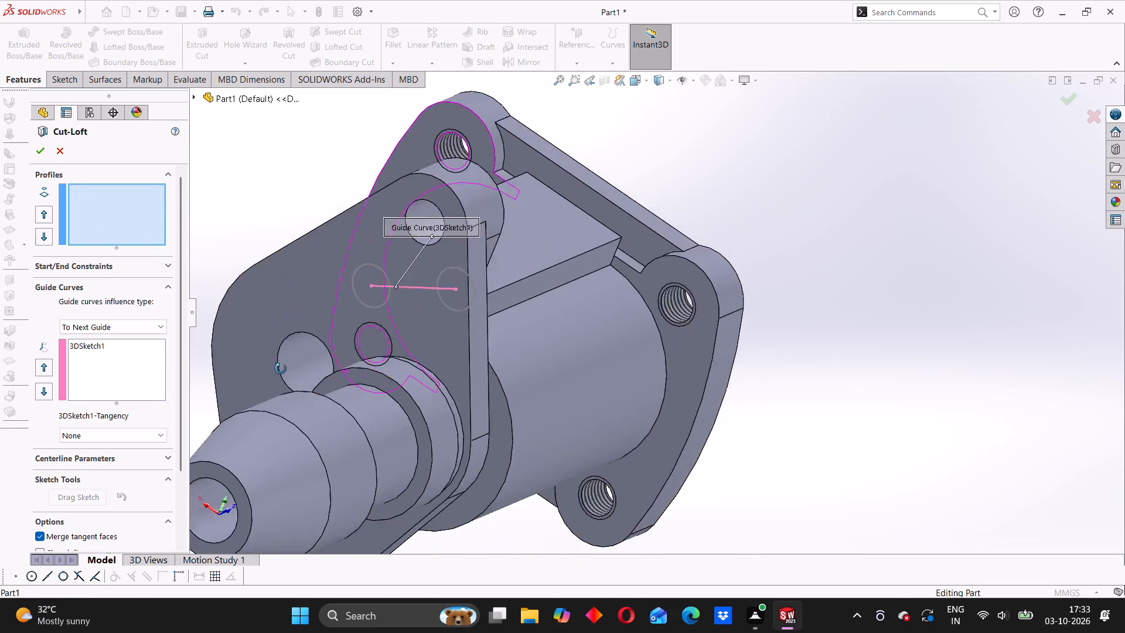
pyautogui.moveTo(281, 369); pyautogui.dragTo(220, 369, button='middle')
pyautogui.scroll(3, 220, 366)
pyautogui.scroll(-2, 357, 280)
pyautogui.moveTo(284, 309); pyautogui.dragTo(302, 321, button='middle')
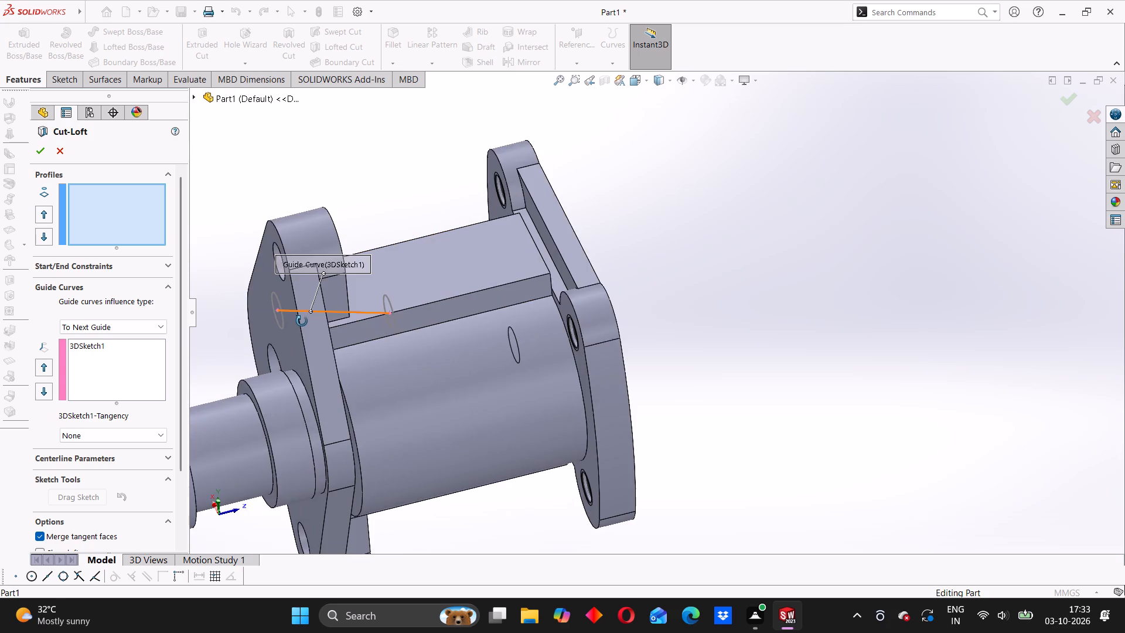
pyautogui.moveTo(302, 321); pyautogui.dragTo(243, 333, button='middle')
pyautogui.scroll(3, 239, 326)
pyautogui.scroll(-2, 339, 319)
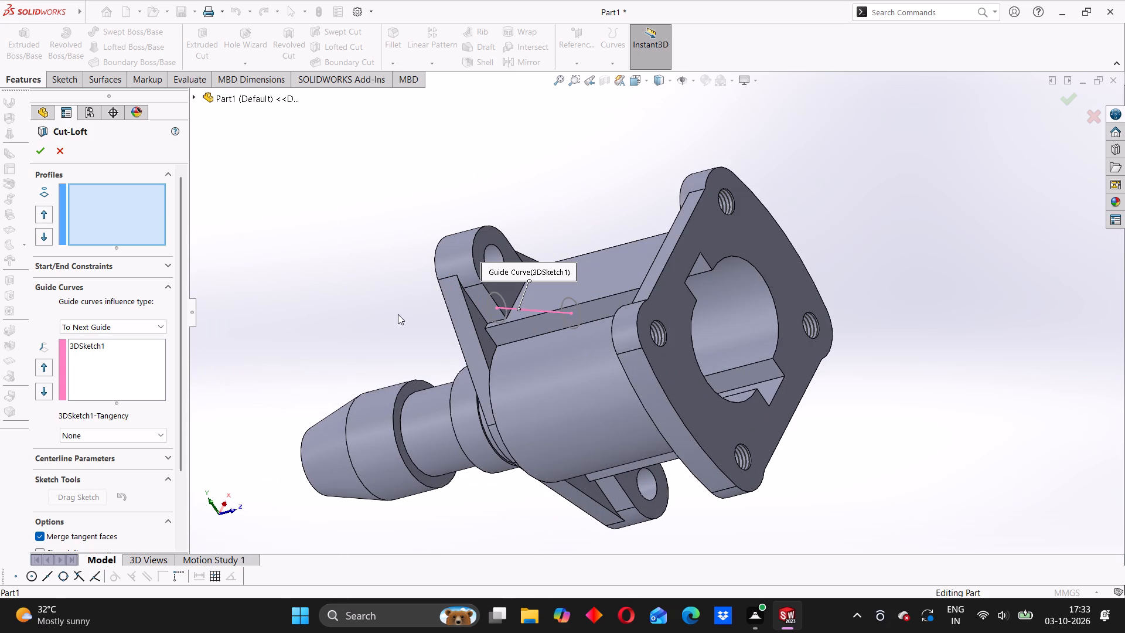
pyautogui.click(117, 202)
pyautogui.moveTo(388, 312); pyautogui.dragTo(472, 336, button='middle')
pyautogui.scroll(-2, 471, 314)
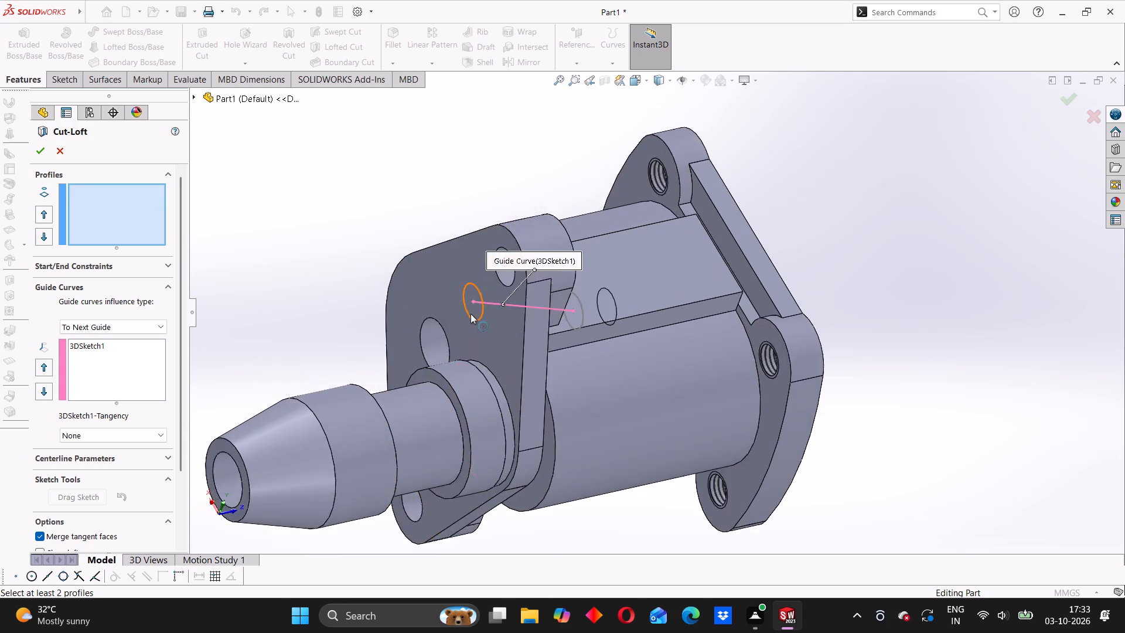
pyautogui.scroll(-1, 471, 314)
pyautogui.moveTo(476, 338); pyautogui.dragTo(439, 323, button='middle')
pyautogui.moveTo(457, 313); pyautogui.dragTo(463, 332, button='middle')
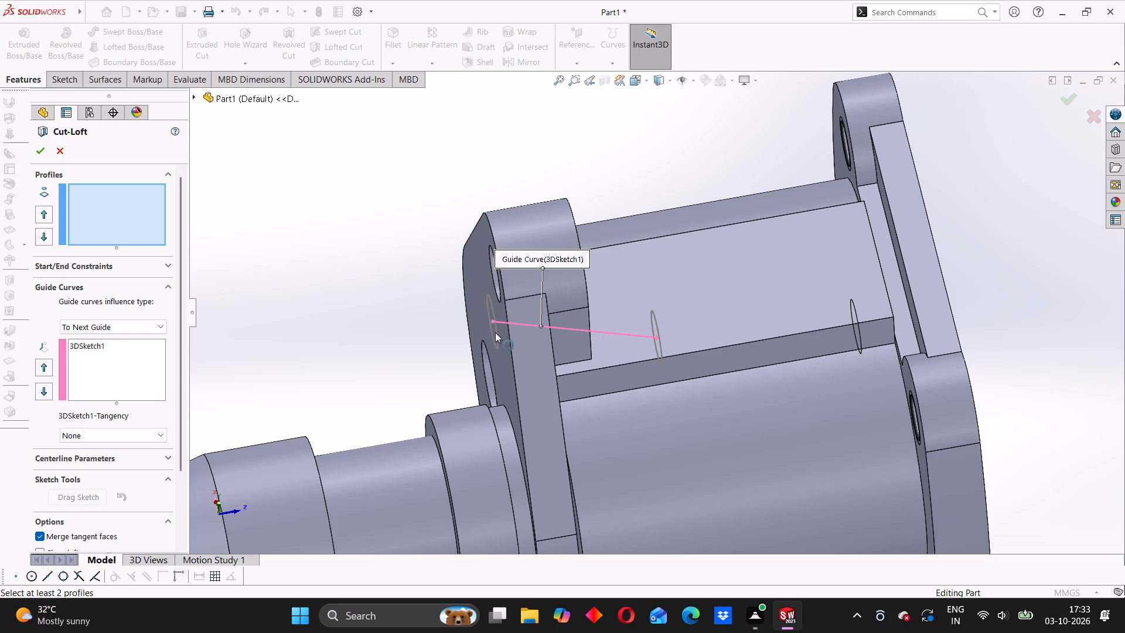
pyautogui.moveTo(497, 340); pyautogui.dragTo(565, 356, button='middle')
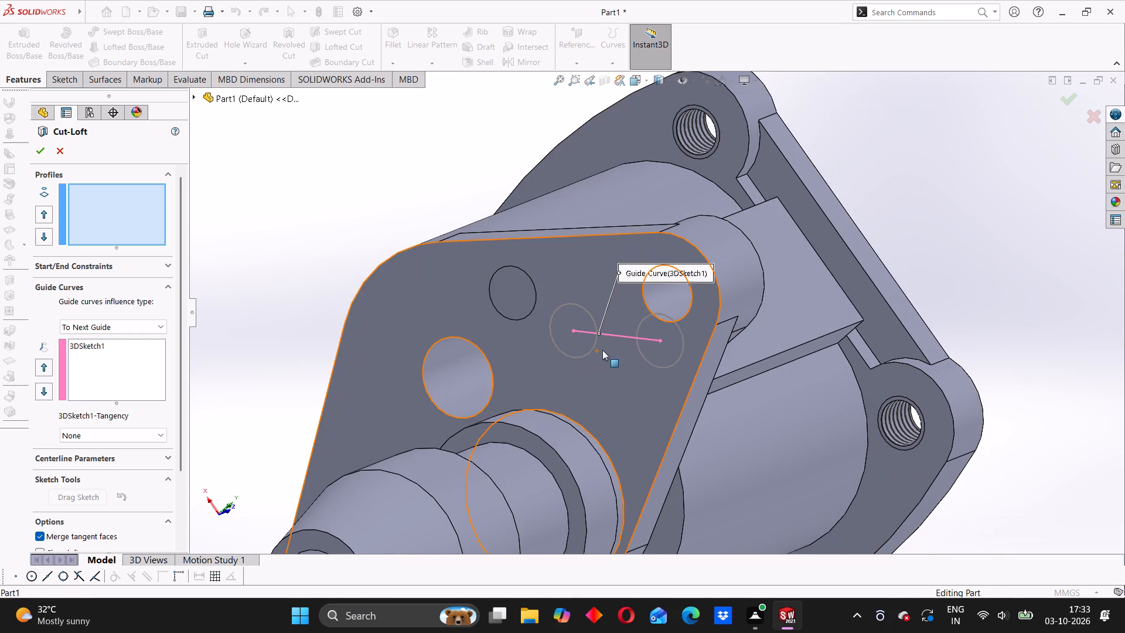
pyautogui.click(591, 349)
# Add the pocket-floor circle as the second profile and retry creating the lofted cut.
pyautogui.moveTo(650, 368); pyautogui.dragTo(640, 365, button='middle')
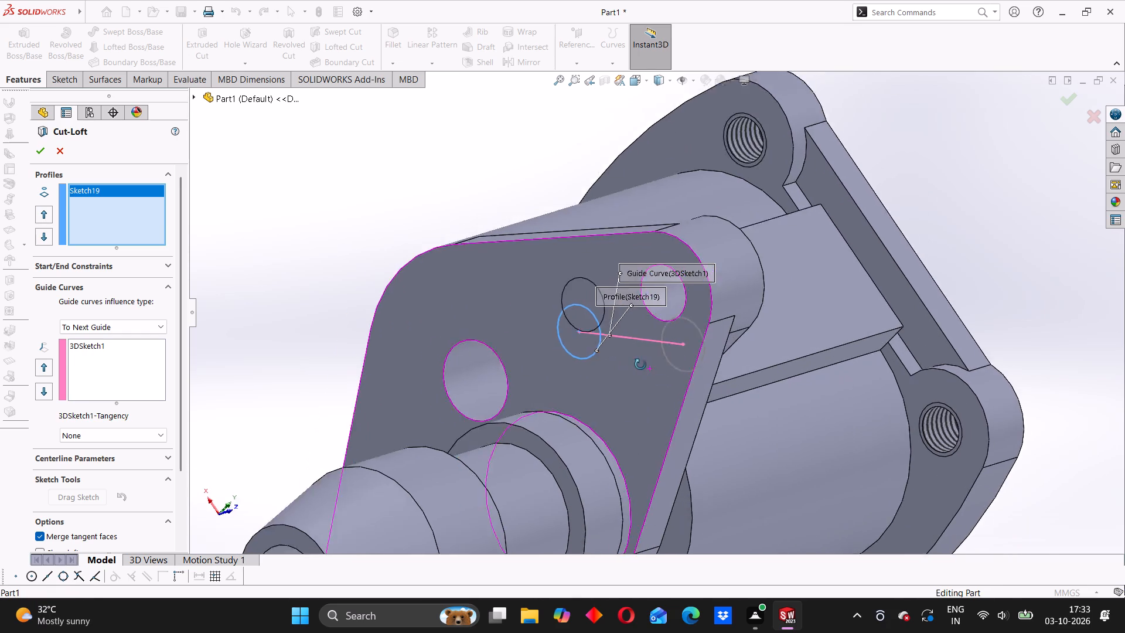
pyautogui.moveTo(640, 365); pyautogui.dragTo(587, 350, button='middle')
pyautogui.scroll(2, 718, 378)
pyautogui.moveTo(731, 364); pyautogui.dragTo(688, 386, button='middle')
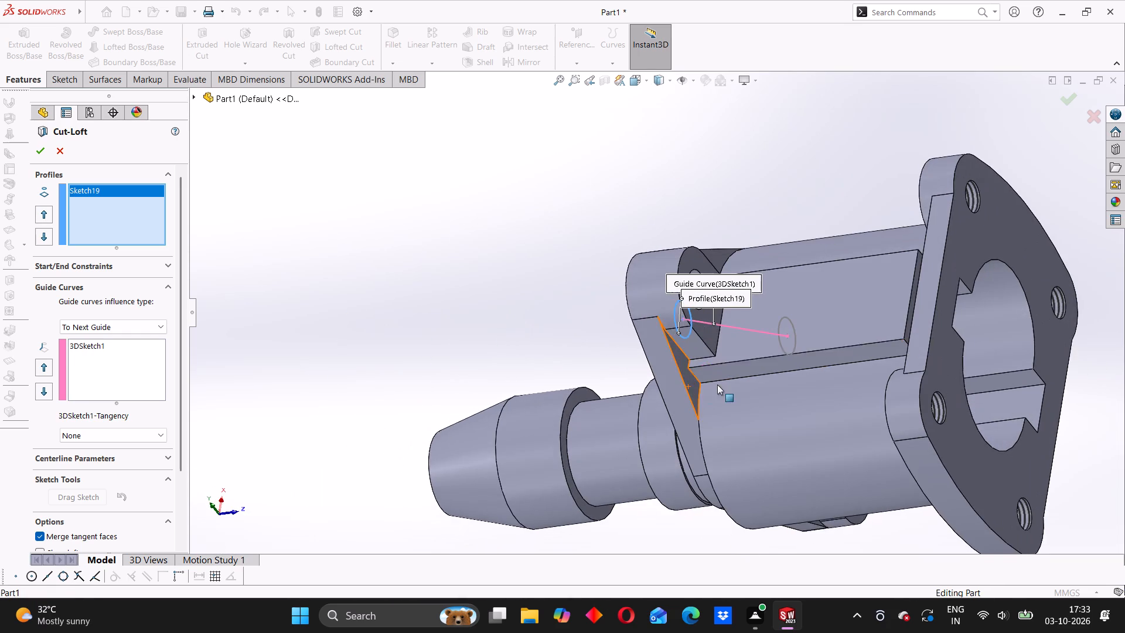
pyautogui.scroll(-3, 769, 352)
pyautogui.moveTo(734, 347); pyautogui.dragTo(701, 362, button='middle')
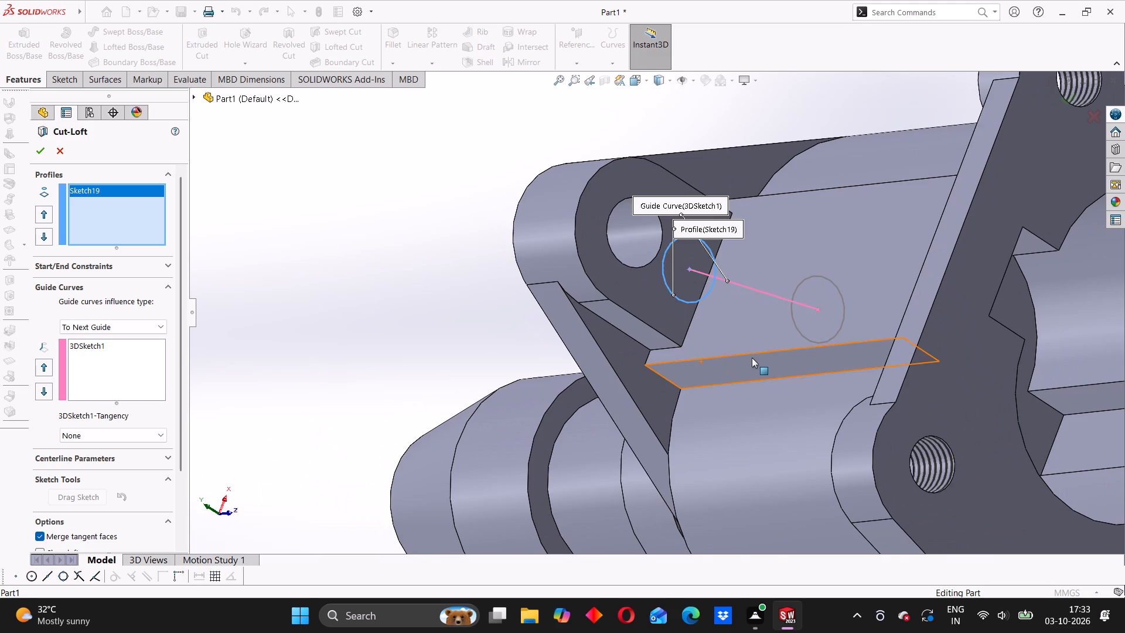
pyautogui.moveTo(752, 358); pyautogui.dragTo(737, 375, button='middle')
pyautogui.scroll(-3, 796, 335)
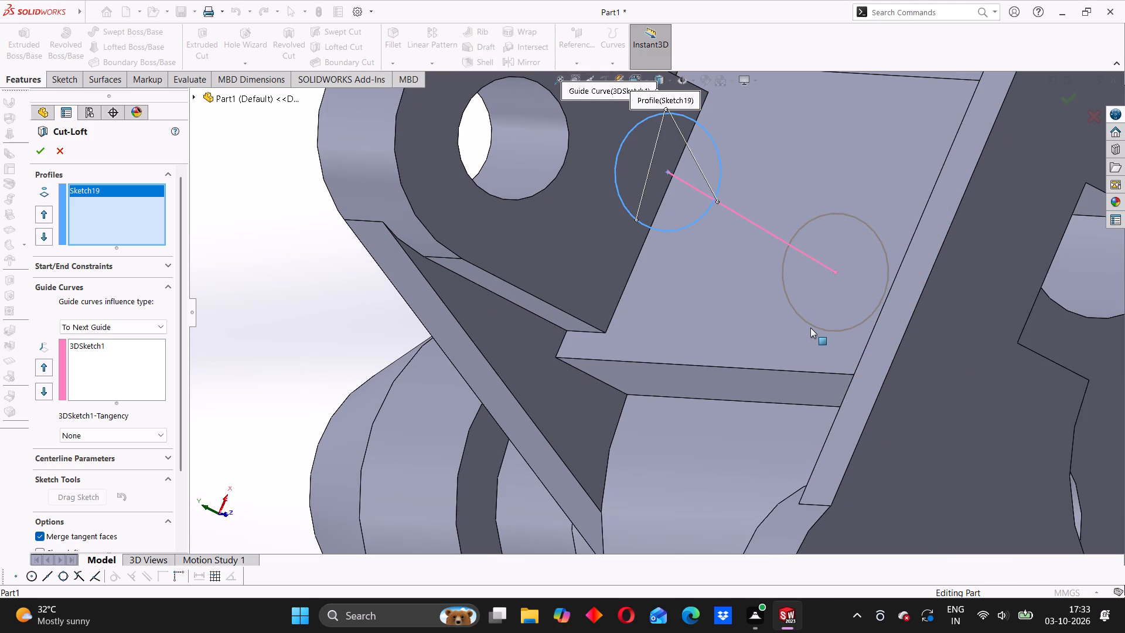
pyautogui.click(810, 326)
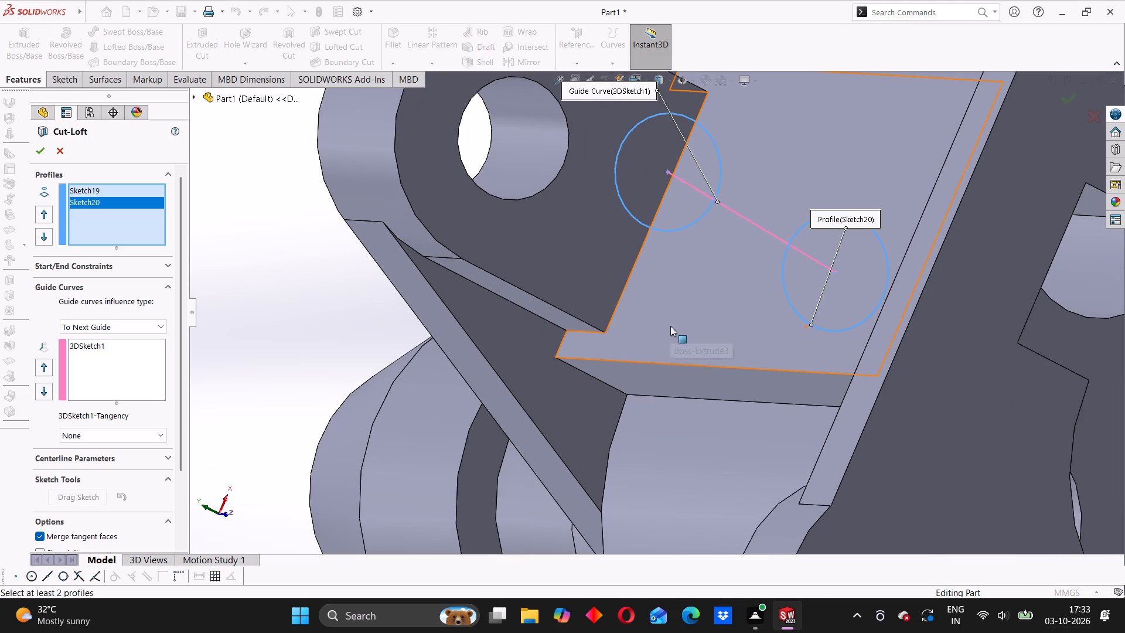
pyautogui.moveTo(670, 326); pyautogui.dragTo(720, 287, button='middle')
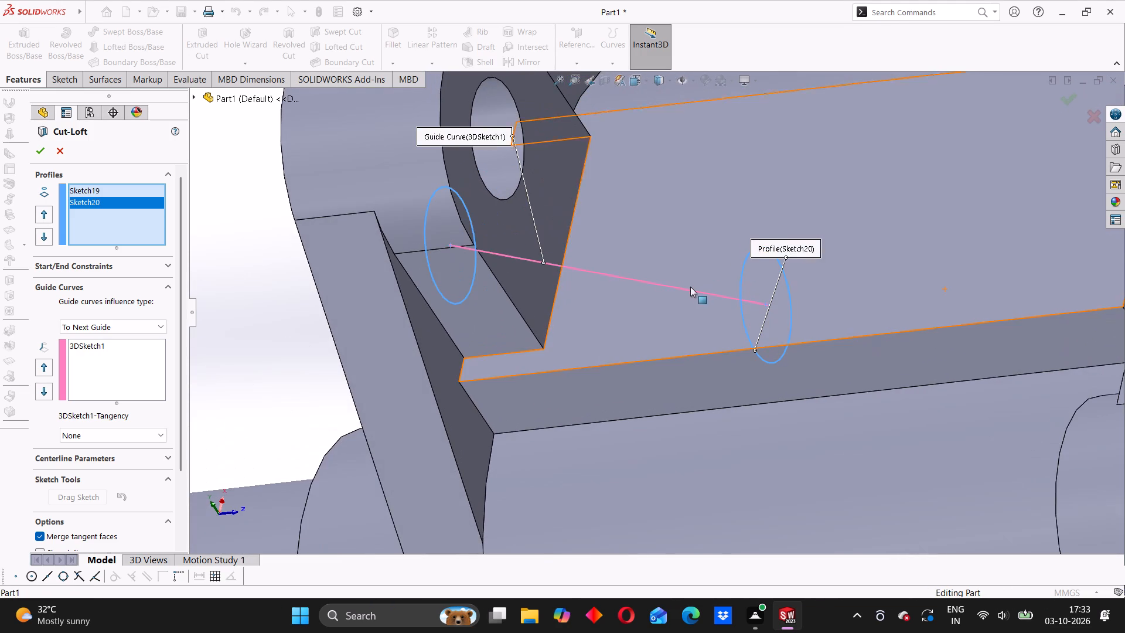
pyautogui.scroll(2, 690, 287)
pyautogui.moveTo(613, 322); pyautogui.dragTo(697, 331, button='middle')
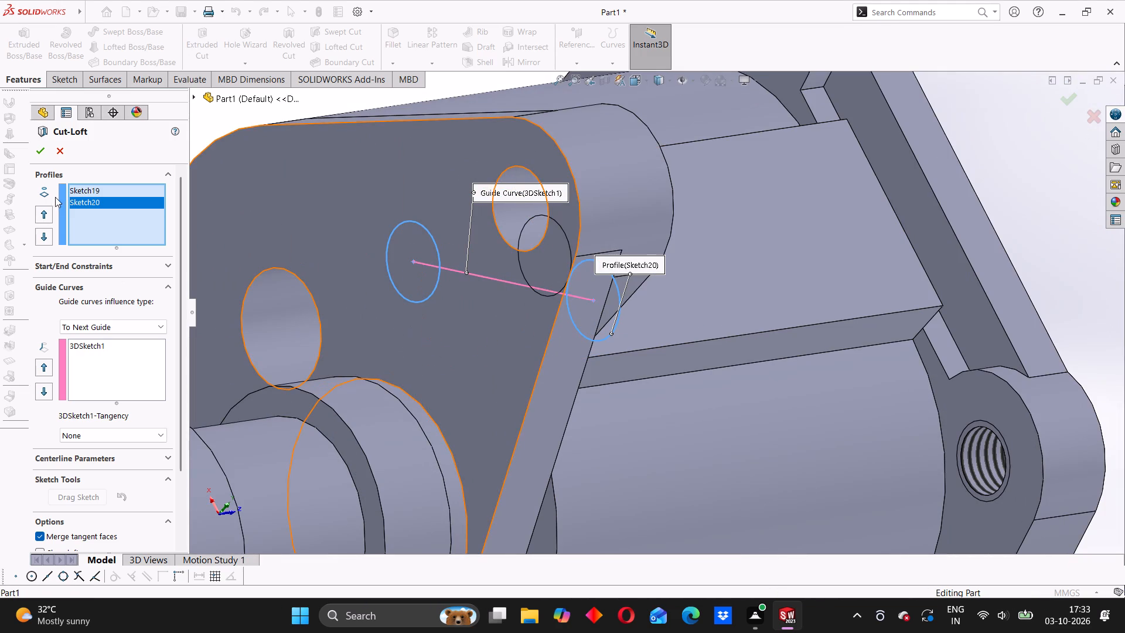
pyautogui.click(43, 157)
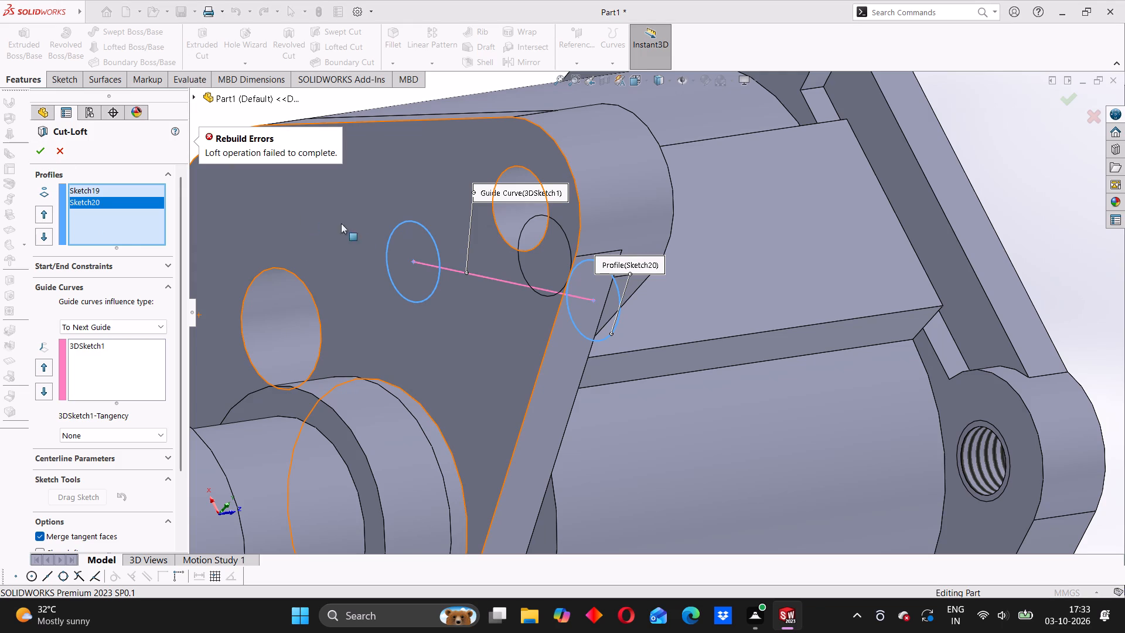
# Remove both loft profiles and reselect the flange circle and pocket-floor circle at closely matching points on their edges.
pyautogui.scroll(4, 422, 270)
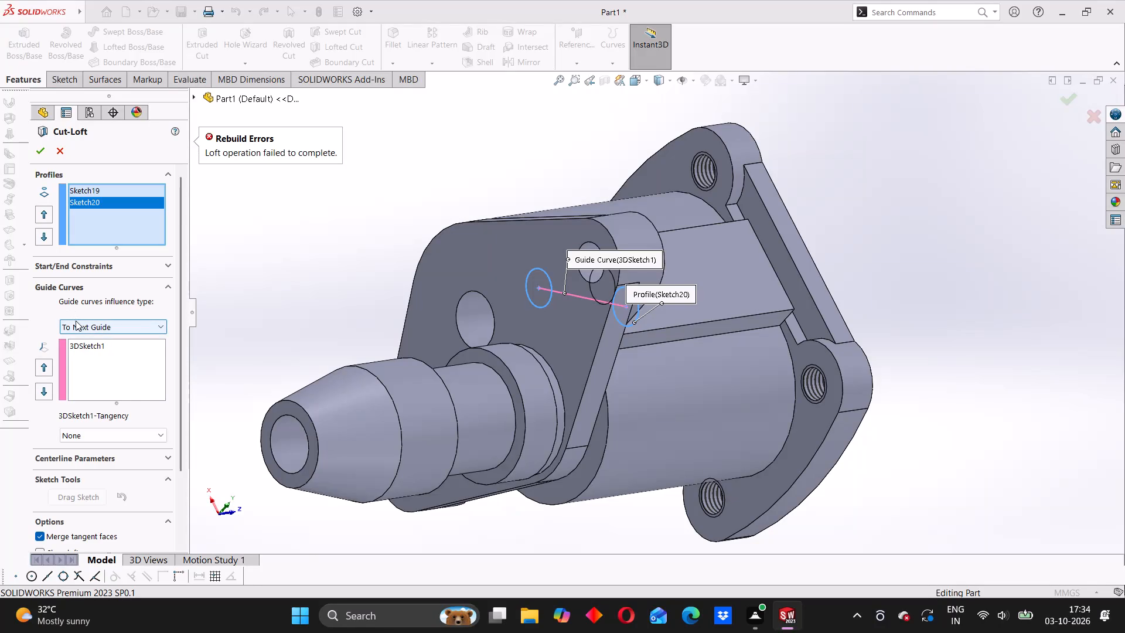
pyautogui.scroll(2, 76, 321)
pyautogui.scroll(-2, 606, 318)
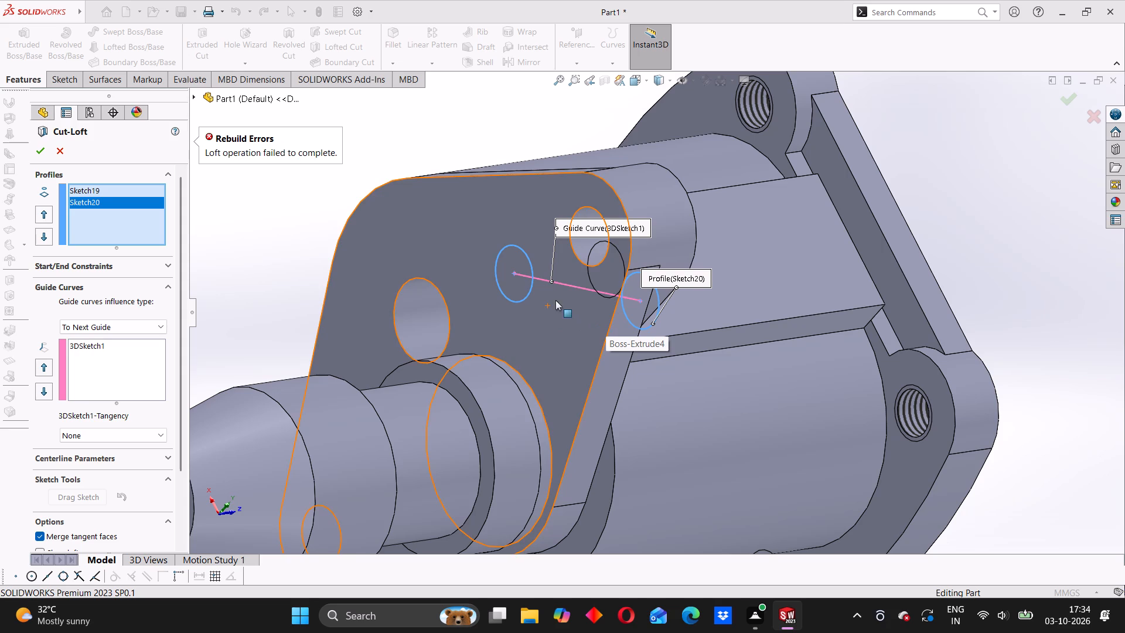
pyautogui.moveTo(548, 324); pyautogui.dragTo(592, 339, button='middle')
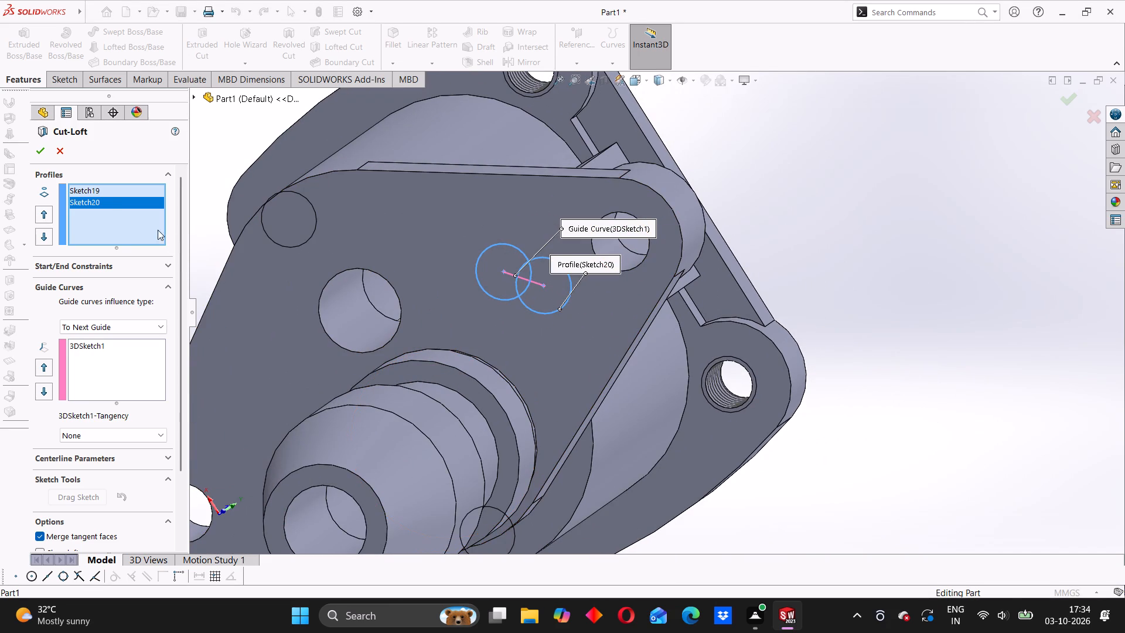
pyautogui.rightClick(97, 203)
pyautogui.click(117, 222)
pyautogui.rightClick(96, 195)
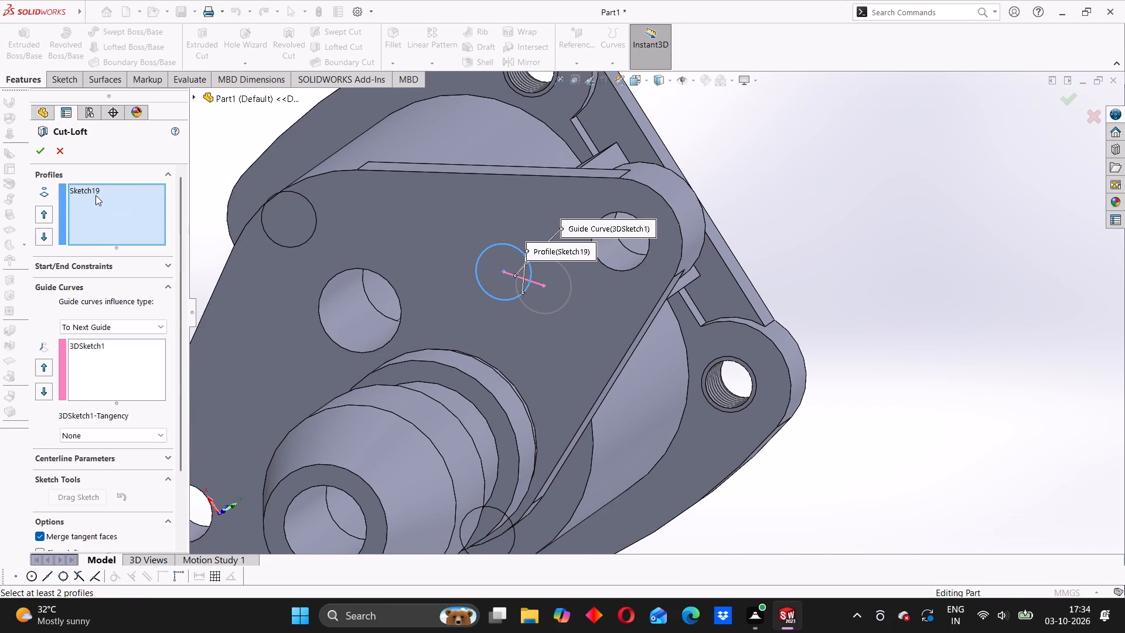
pyautogui.click(127, 220)
pyautogui.moveTo(486, 292); pyautogui.dragTo(507, 307, button='middle')
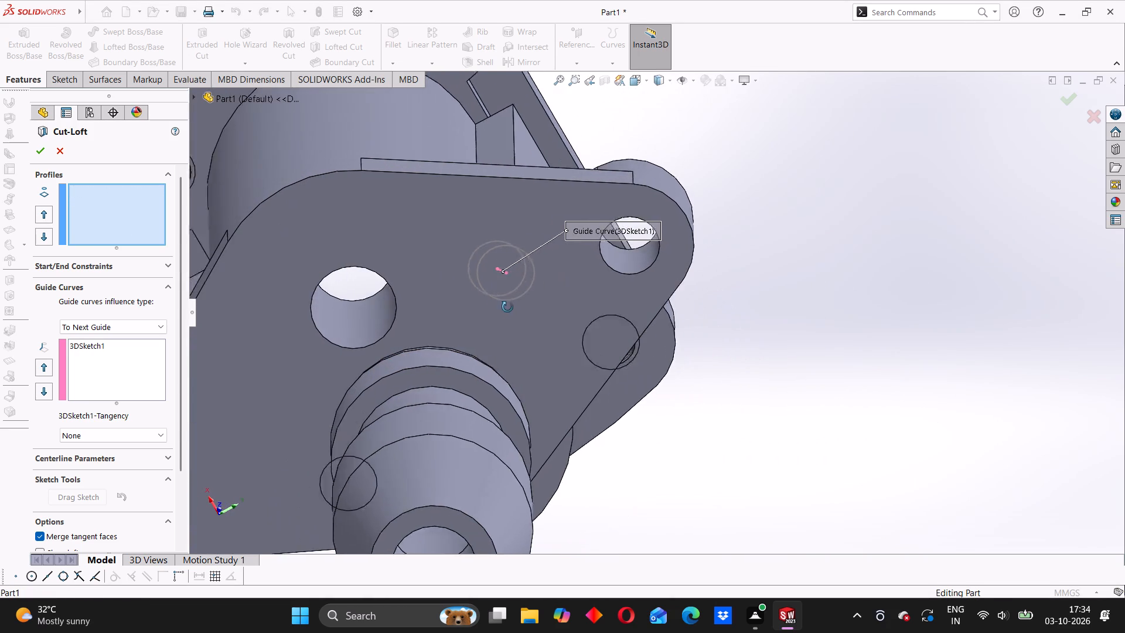
pyautogui.moveTo(507, 307); pyautogui.dragTo(500, 300, button='middle')
pyautogui.click(527, 294)
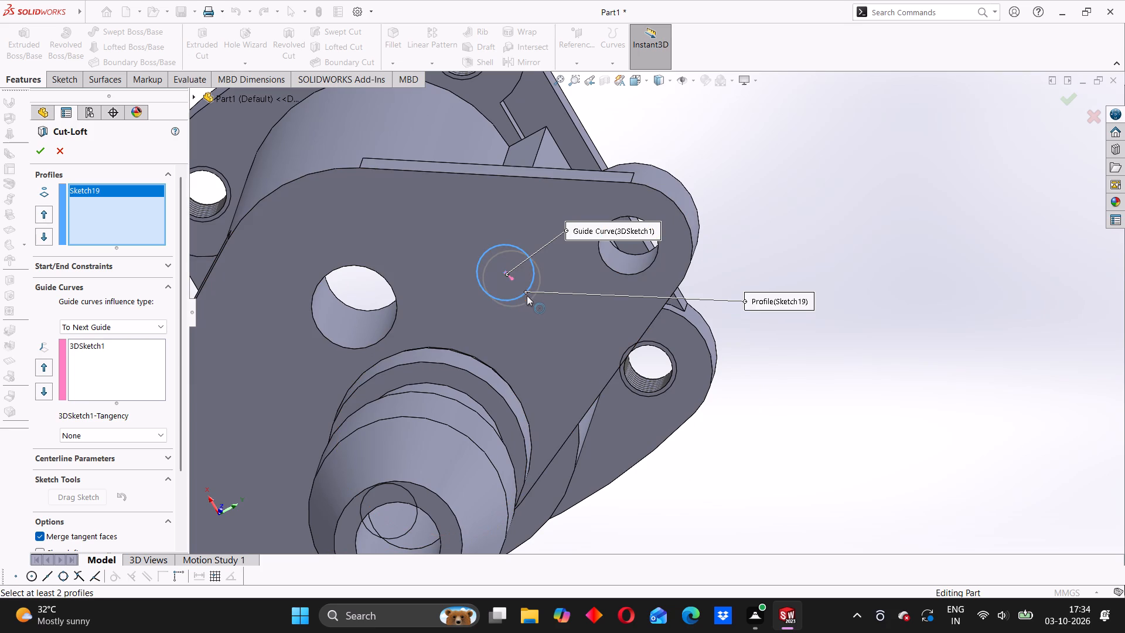
pyautogui.click(529, 300)
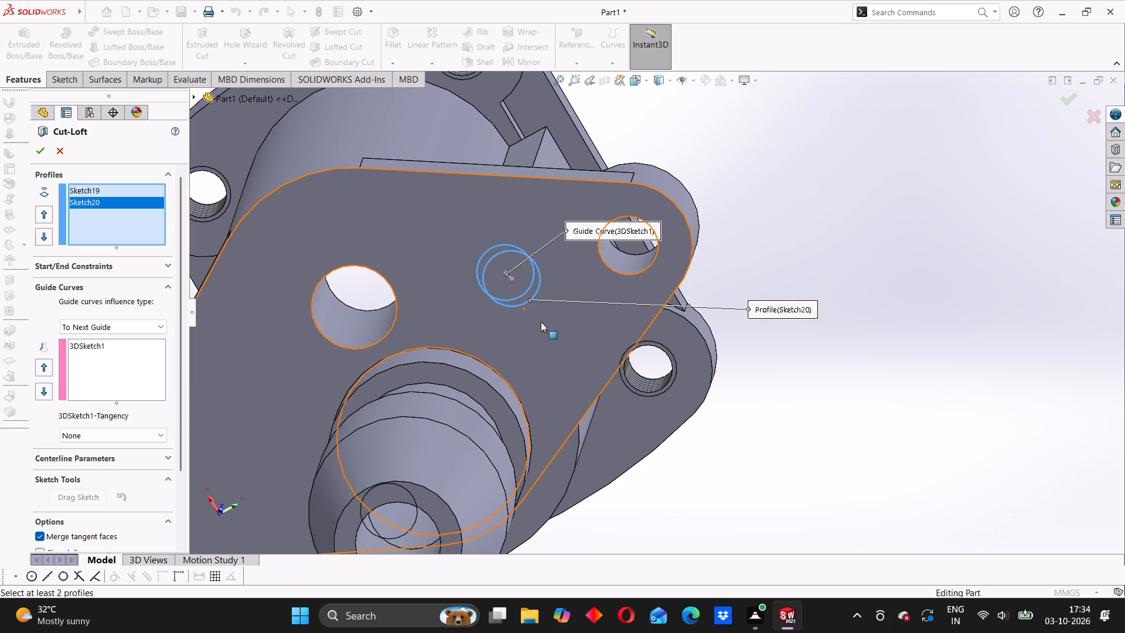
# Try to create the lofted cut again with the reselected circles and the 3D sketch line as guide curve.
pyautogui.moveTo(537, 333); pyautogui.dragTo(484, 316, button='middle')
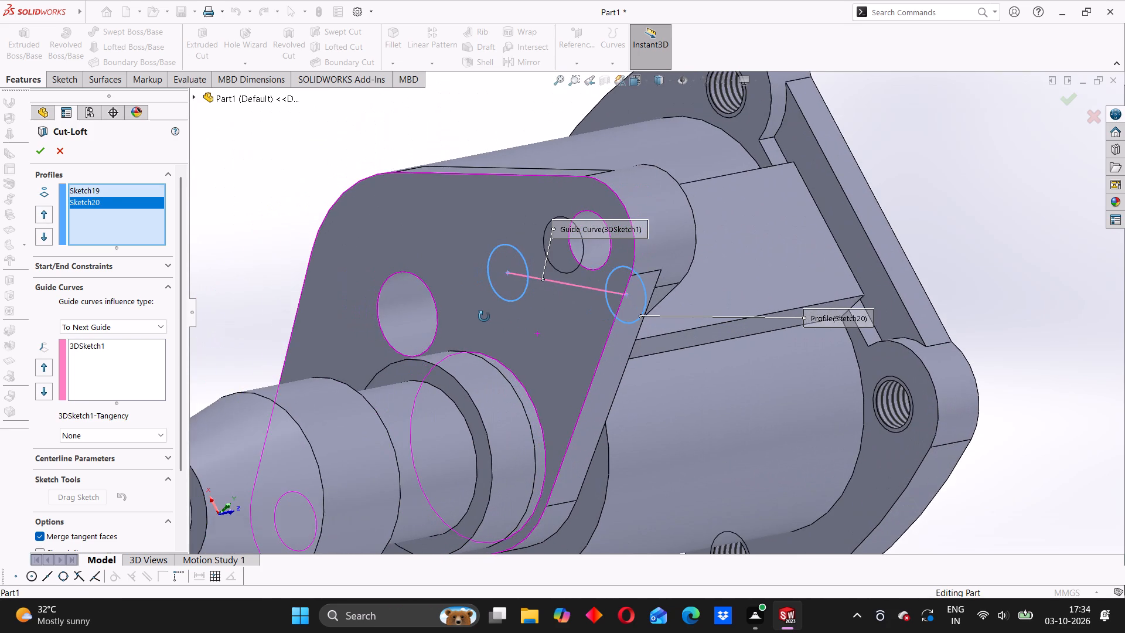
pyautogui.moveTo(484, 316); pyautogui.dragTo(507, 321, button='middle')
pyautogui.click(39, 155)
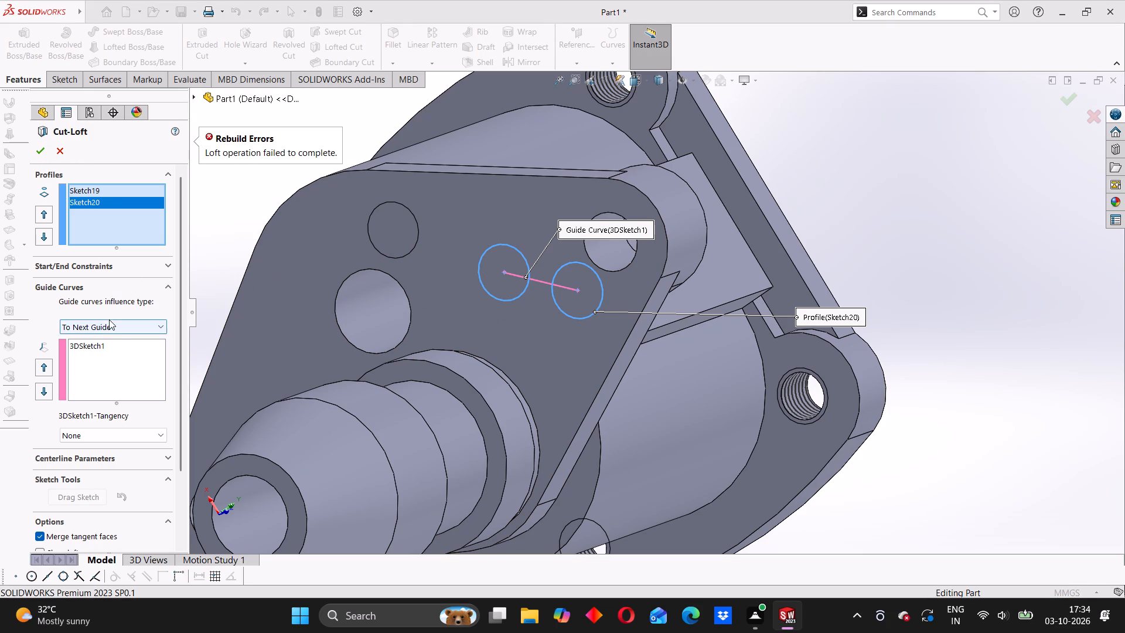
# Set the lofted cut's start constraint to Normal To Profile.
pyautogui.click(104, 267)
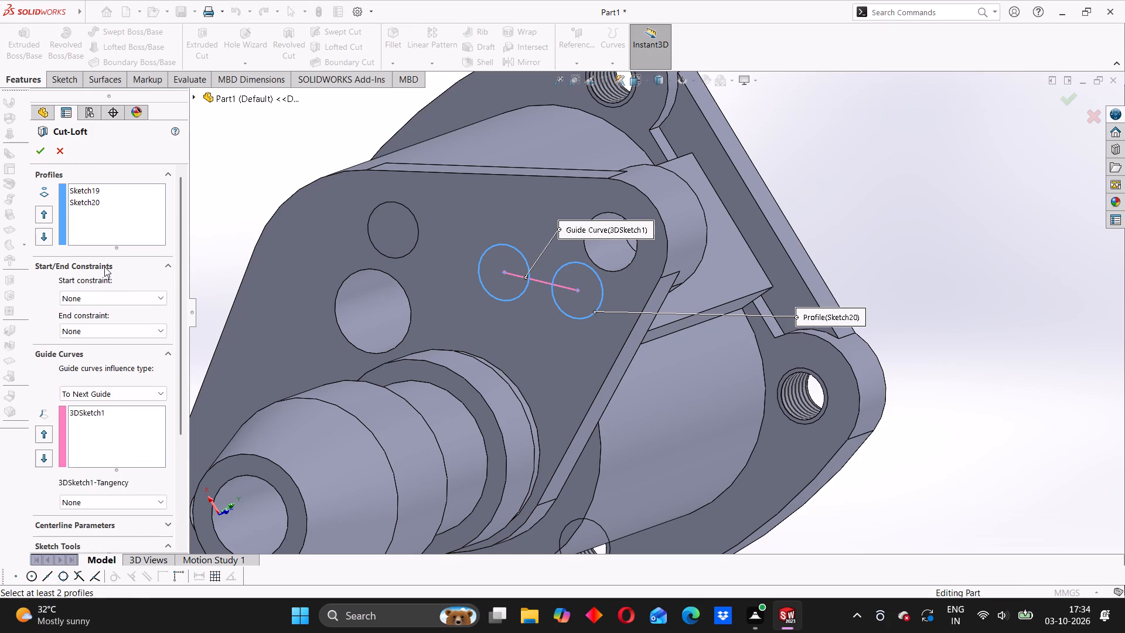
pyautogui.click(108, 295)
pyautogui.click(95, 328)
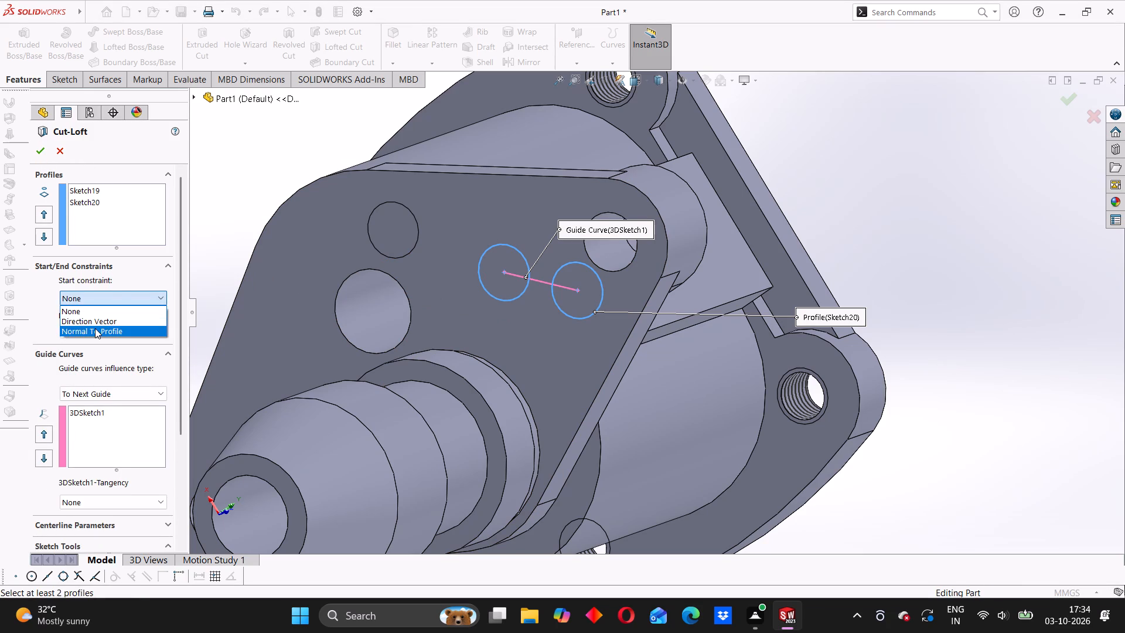
# Remove the 3D sketch line from the loft's guide curves, reselect it, and remove it again.
pyautogui.moveTo(323, 326); pyautogui.dragTo(350, 339, button='middle')
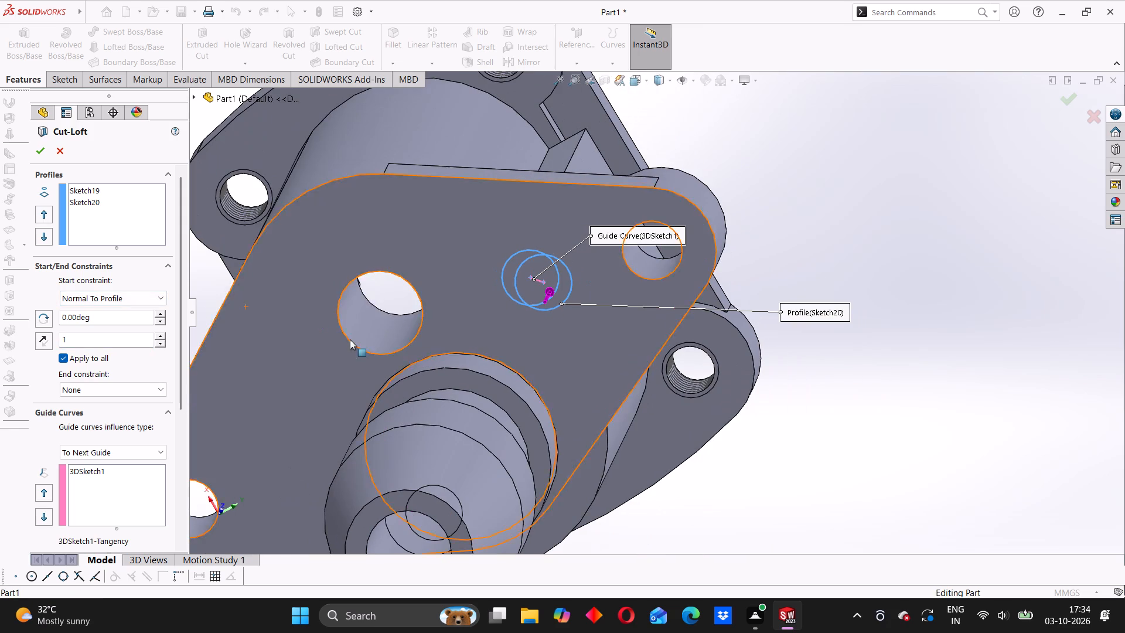
pyautogui.rightClick(92, 472)
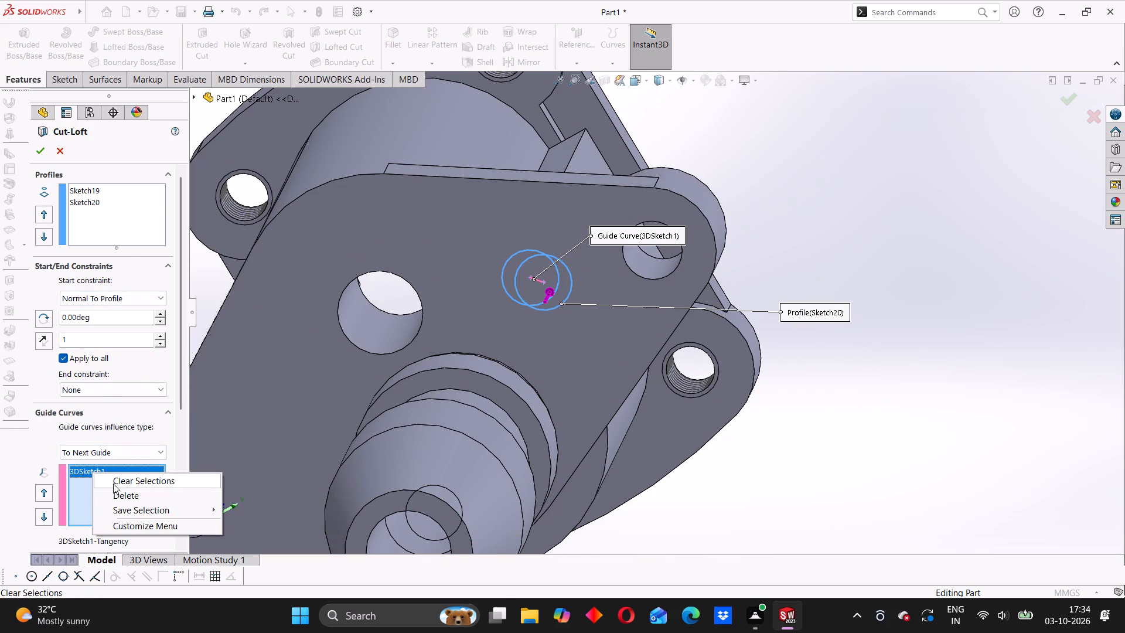
pyautogui.click(120, 493)
pyautogui.moveTo(381, 375); pyautogui.dragTo(341, 371, button='middle')
pyautogui.click(91, 461)
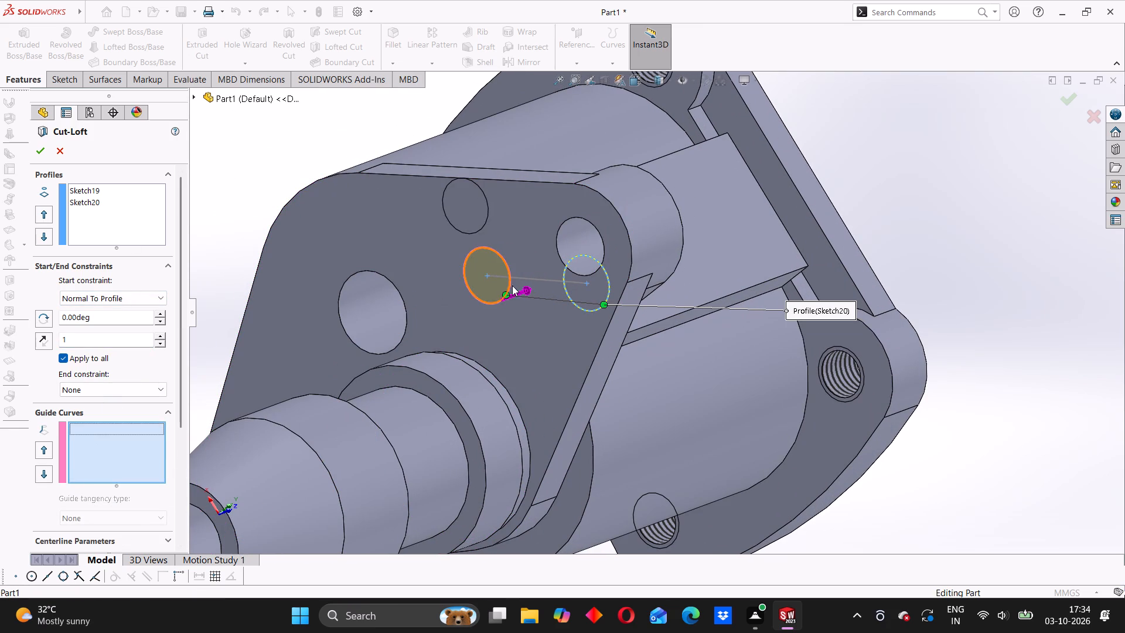
pyautogui.click(524, 277)
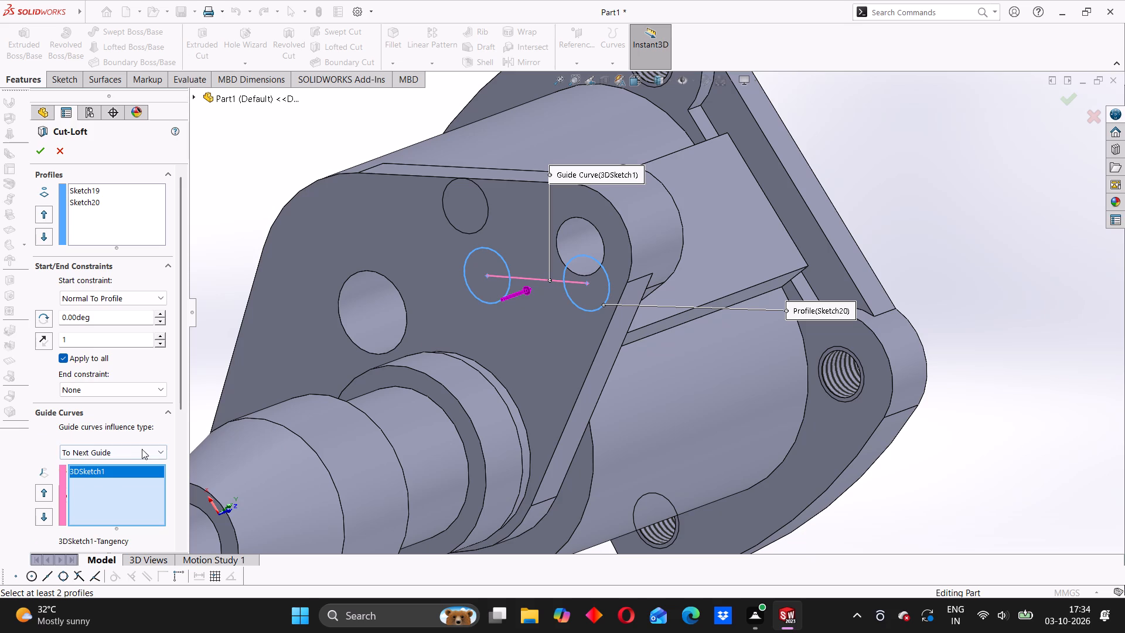
pyautogui.rightClick(103, 470)
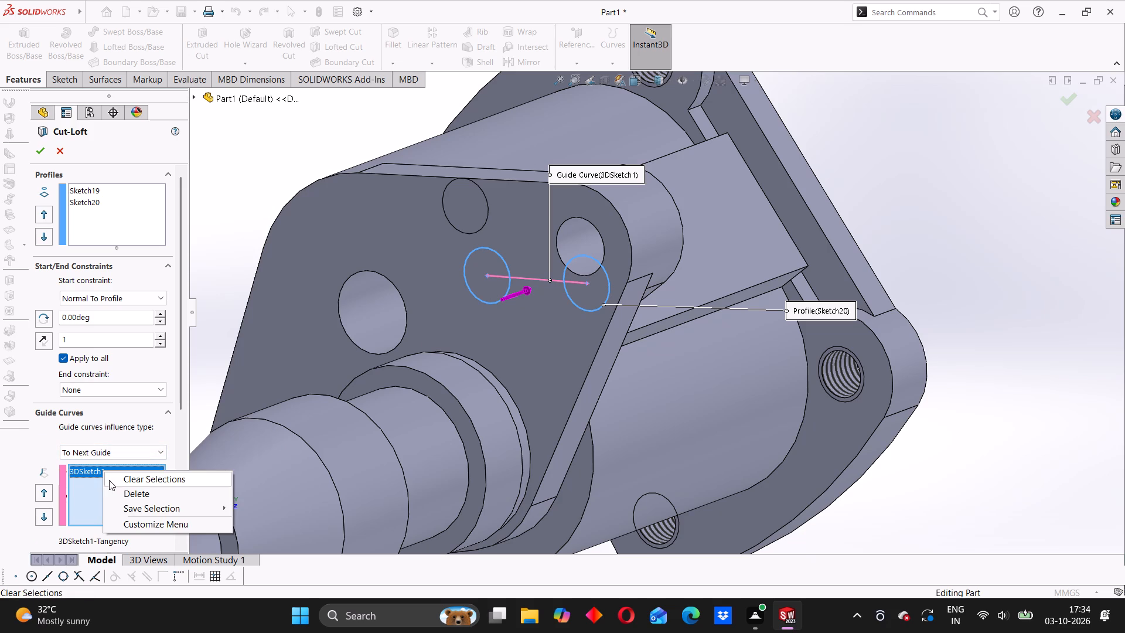
pyautogui.click(121, 495)
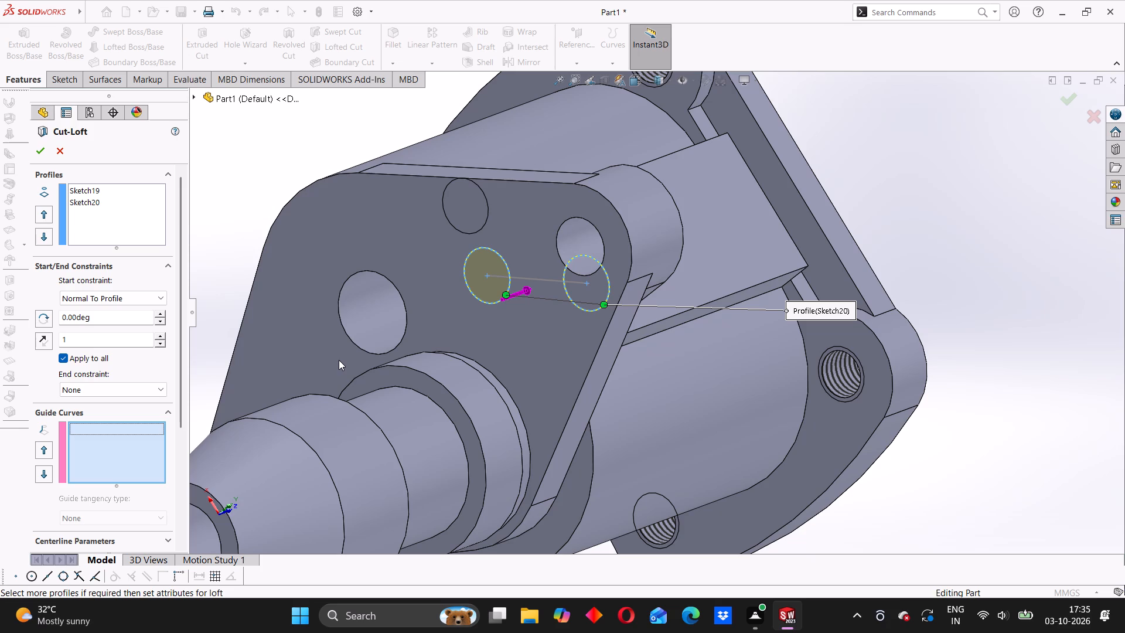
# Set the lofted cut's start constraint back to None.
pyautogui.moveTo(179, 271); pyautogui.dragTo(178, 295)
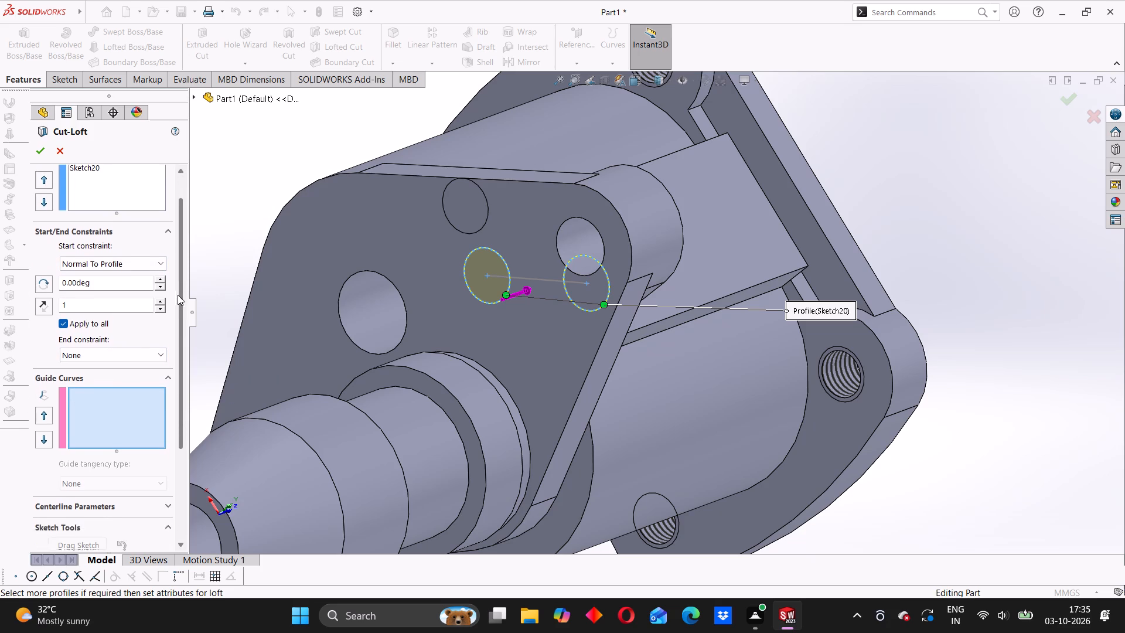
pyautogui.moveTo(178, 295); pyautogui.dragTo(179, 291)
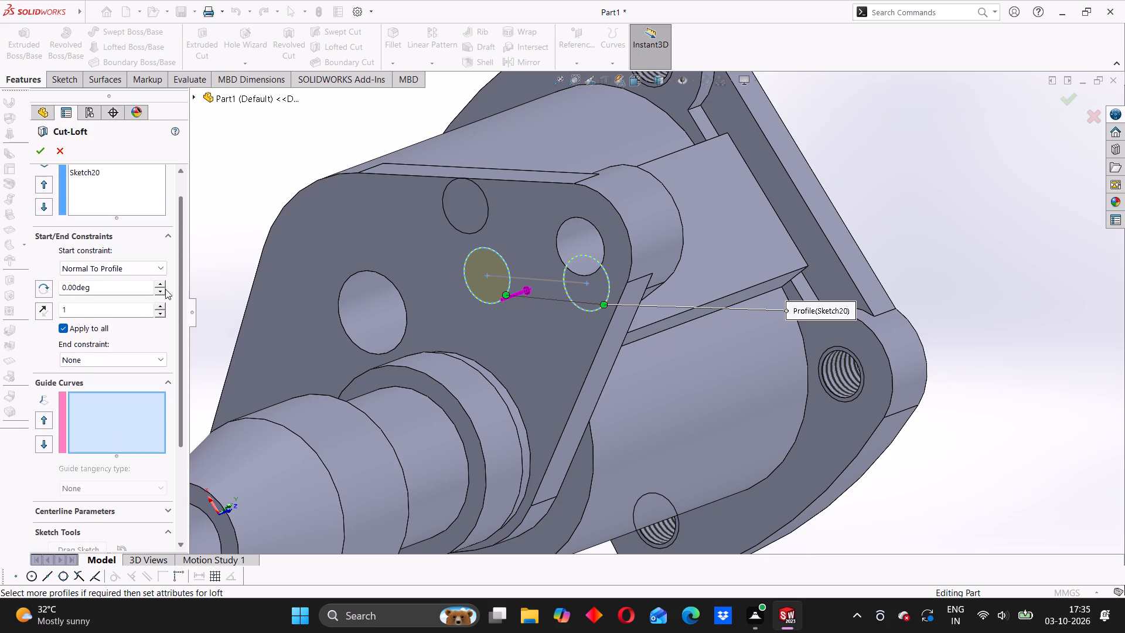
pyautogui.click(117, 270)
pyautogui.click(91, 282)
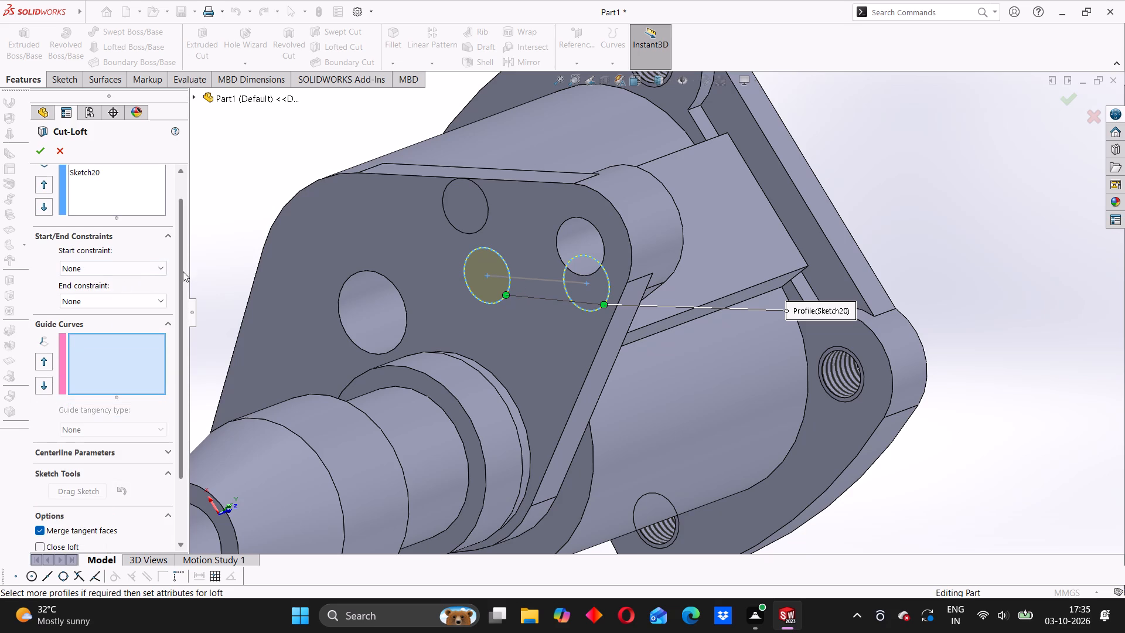
# Use the 3D sketch line as the loft's centerline and create the lofted cut between the two circles.
pyautogui.moveTo(180, 275); pyautogui.dragTo(186, 400)
pyautogui.click(128, 365)
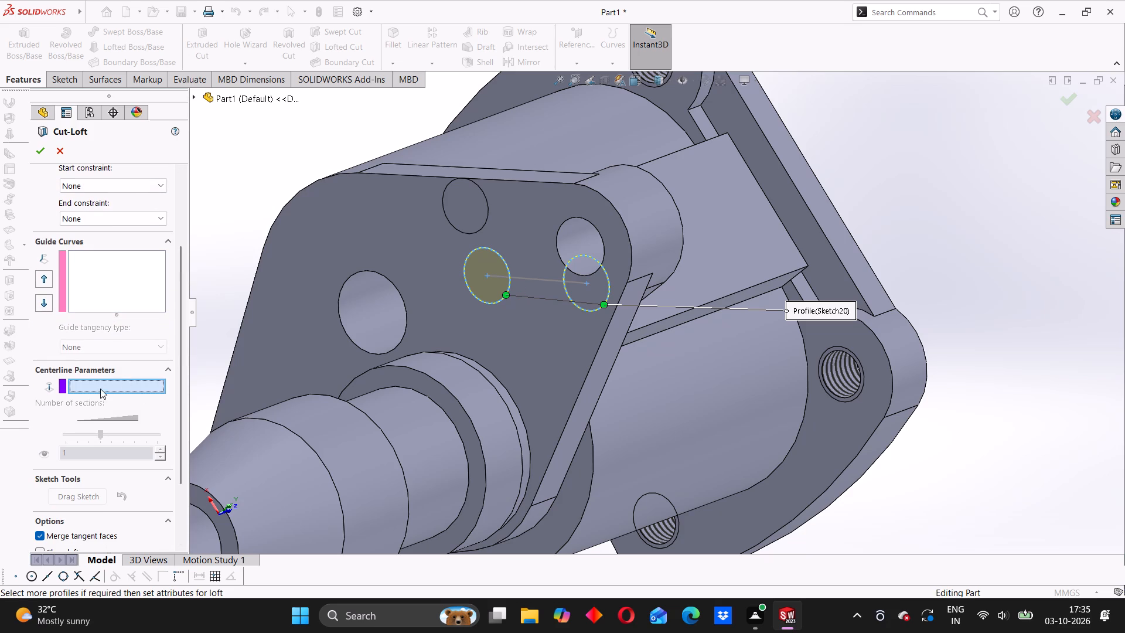
pyautogui.click(516, 280)
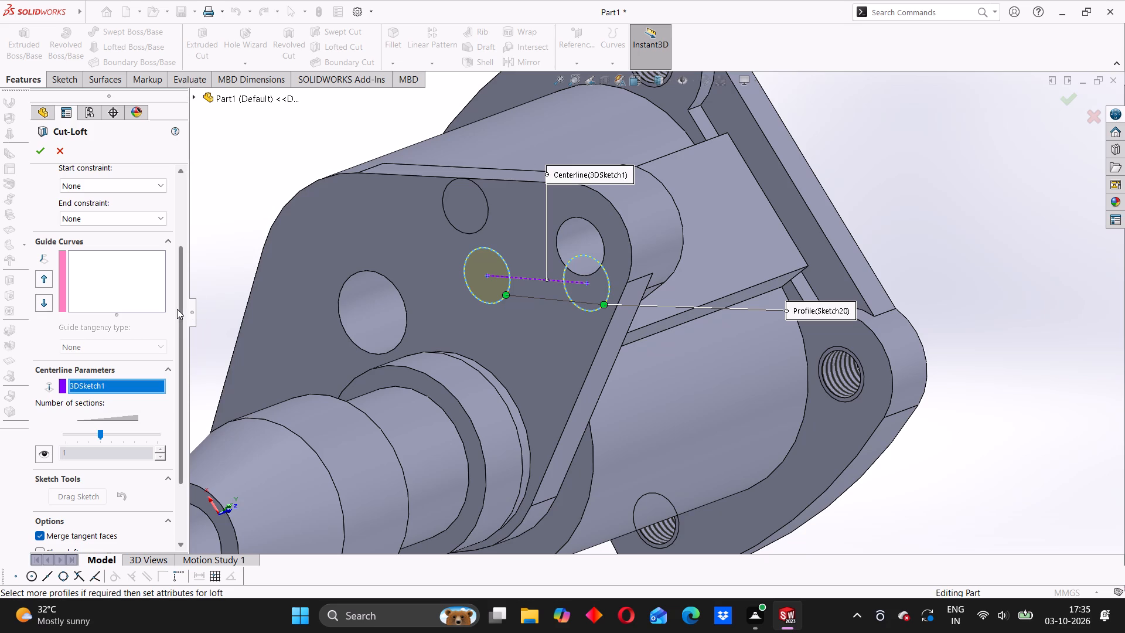
pyautogui.moveTo(182, 309); pyautogui.dragTo(180, 358)
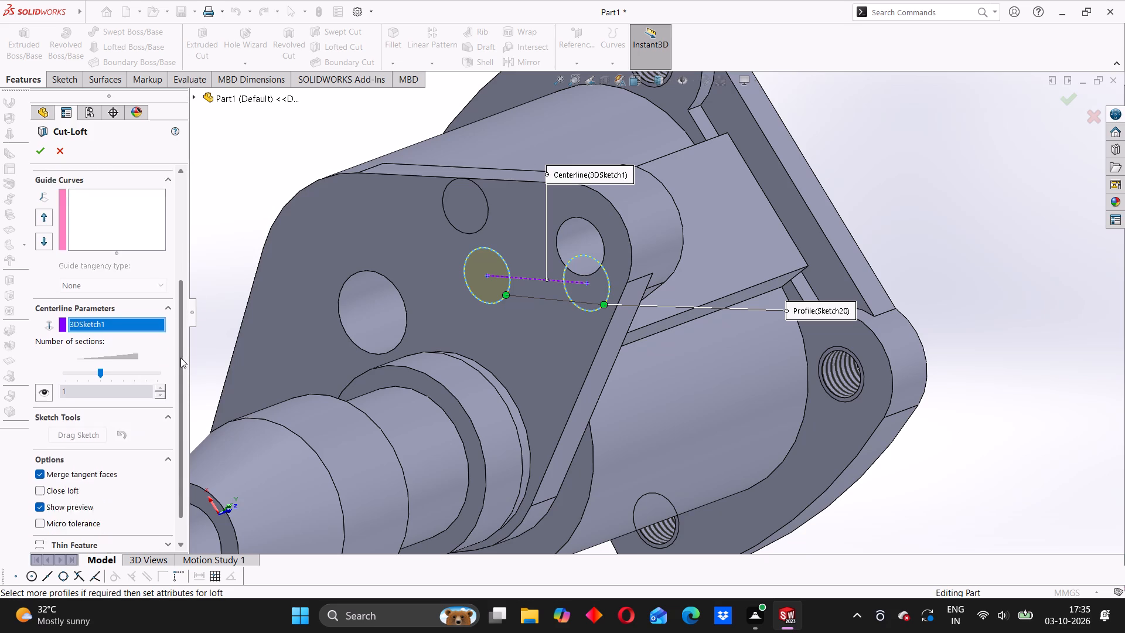
pyautogui.moveTo(180, 358); pyautogui.dragTo(181, 397)
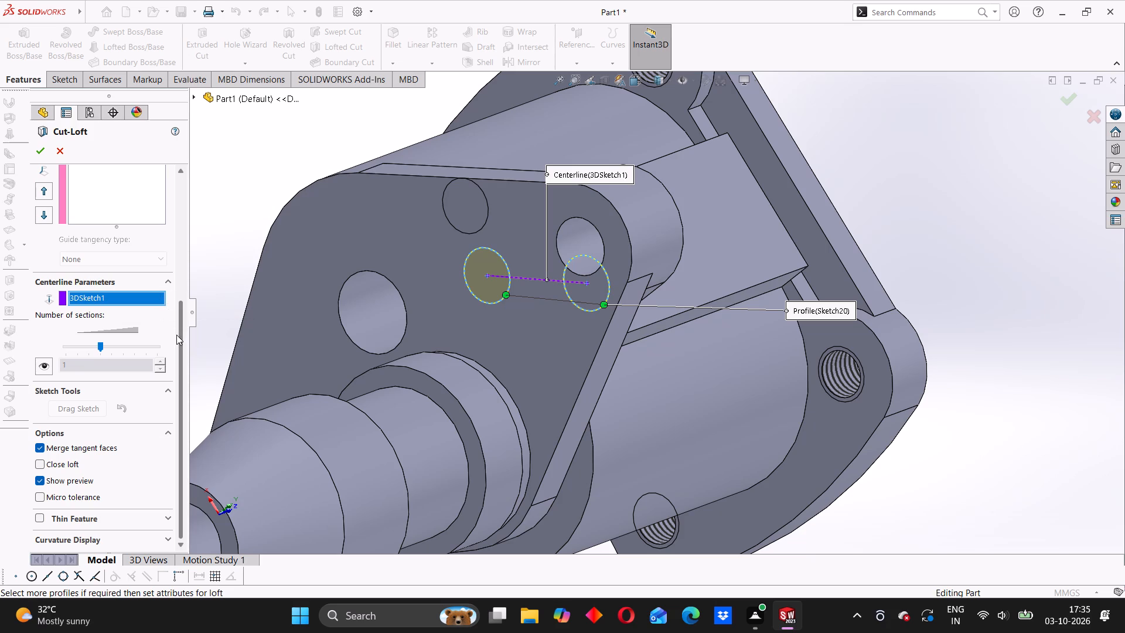
pyautogui.moveTo(178, 336); pyautogui.dragTo(180, 315)
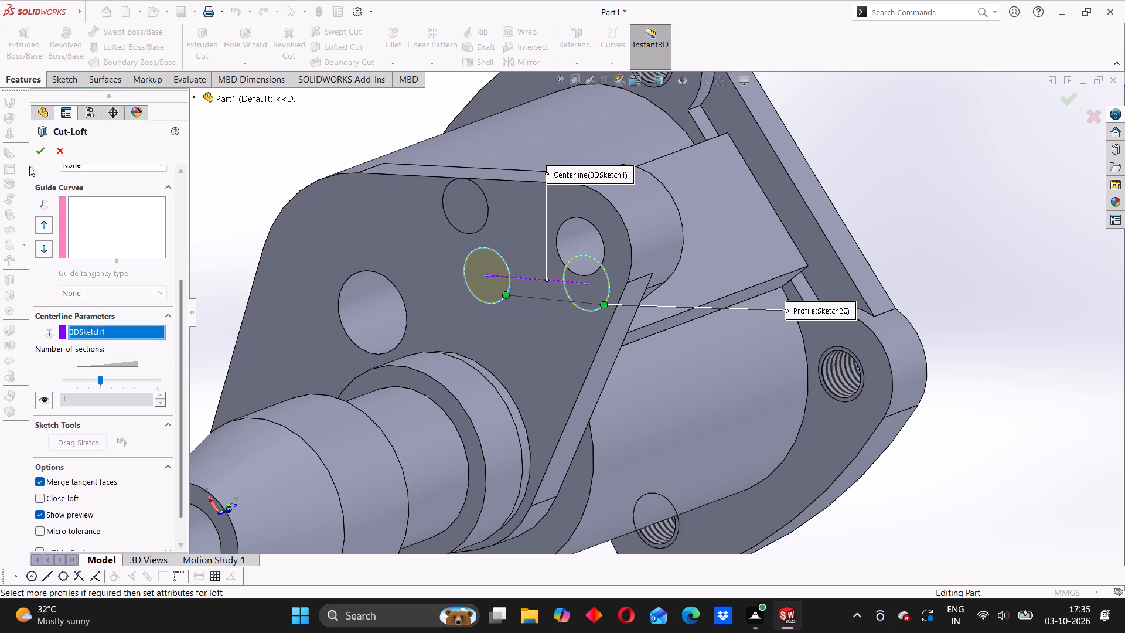
pyautogui.click(37, 149)
# Examine the lofted-cut passage from both the flange side and the pocket side of the part.
pyautogui.moveTo(489, 308); pyautogui.dragTo(536, 311, button='middle')
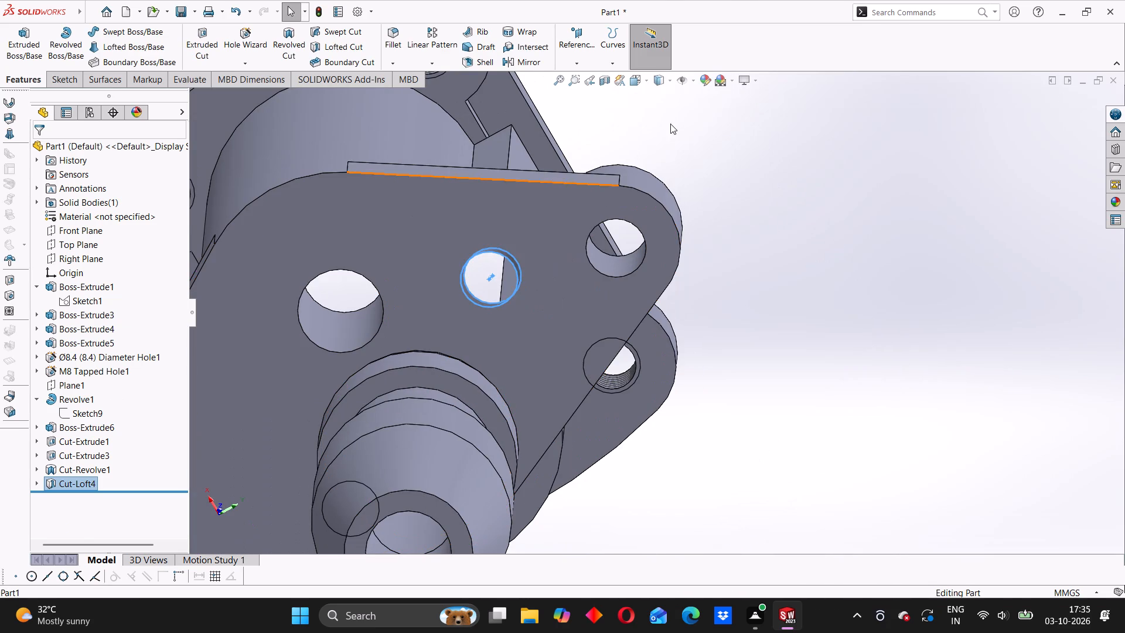
pyautogui.click(674, 124)
pyautogui.moveTo(642, 321); pyautogui.dragTo(557, 241, button='middle')
pyautogui.moveTo(541, 267); pyautogui.dragTo(517, 263, button='middle')
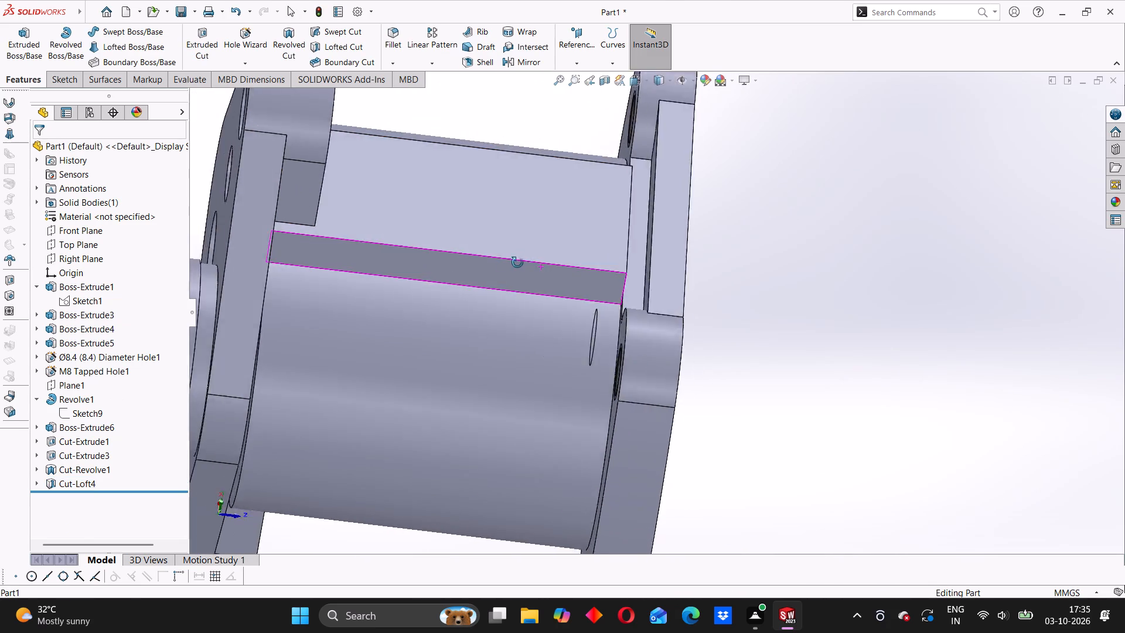
pyautogui.moveTo(517, 263); pyautogui.dragTo(408, 244, button='middle')
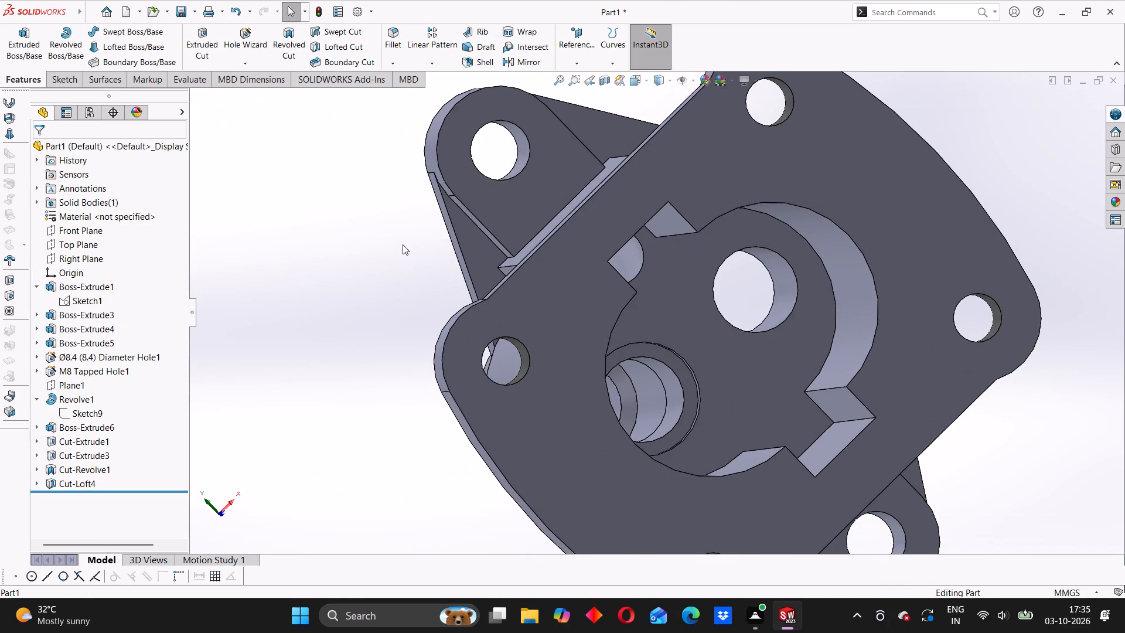
pyautogui.moveTo(399, 246); pyautogui.dragTo(497, 286, button='middle')
pyautogui.scroll(6, 385, 251)
pyautogui.moveTo(356, 260); pyautogui.dragTo(400, 283, button='middle')
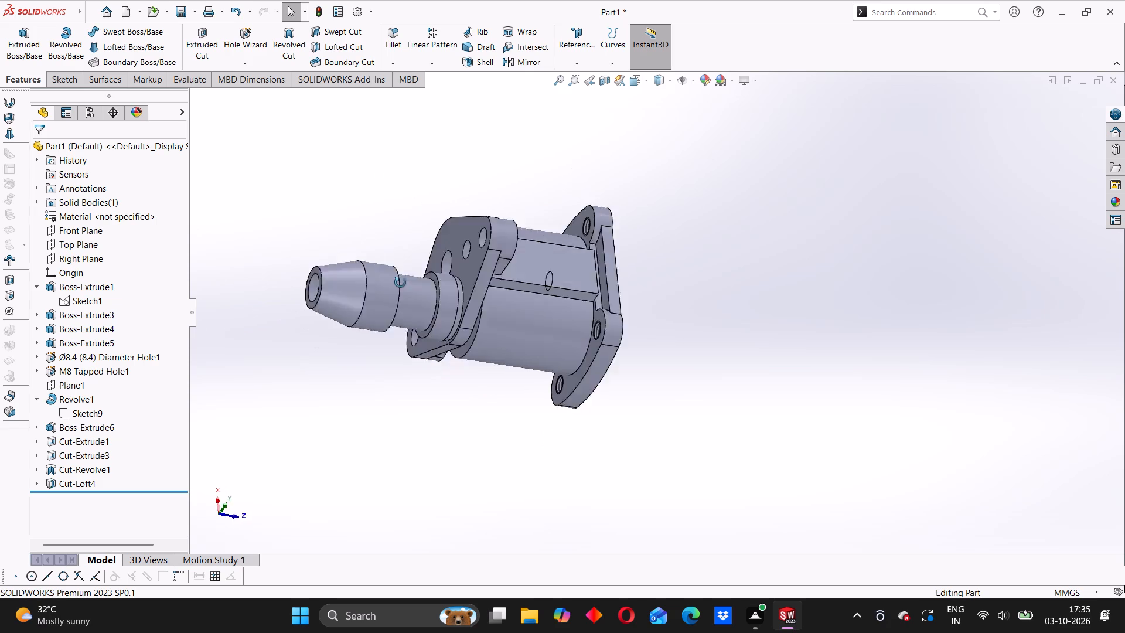
pyautogui.moveTo(400, 283); pyautogui.dragTo(458, 288, button='middle')
pyautogui.click(383, 203)
pyautogui.moveTo(404, 256); pyautogui.dragTo(417, 262, button='middle')
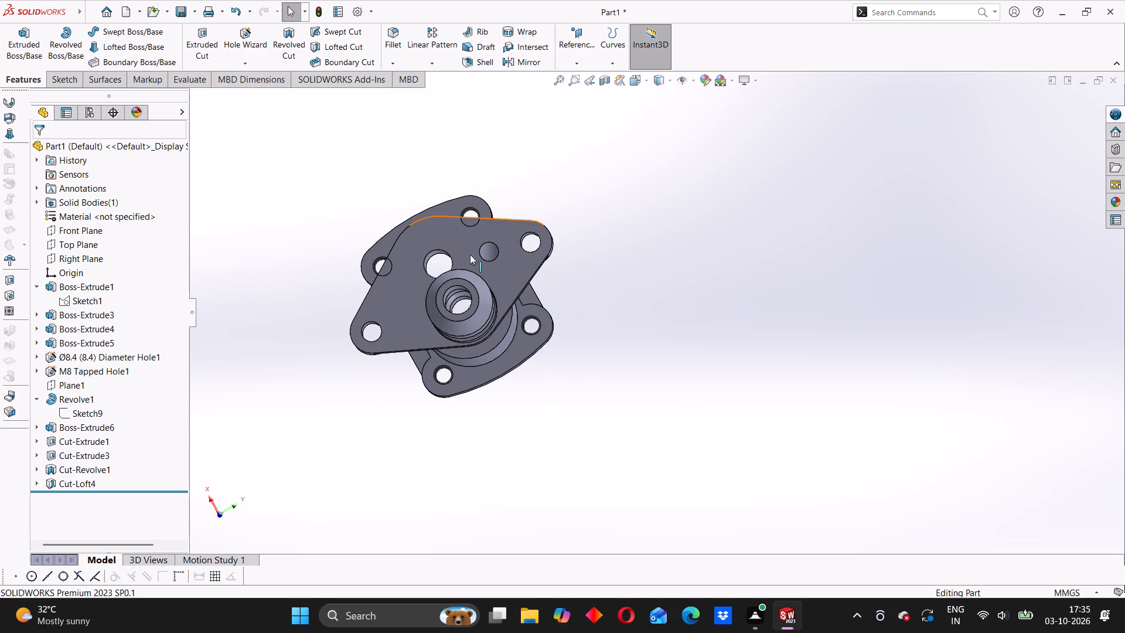
pyautogui.scroll(4, 433, 274)
pyautogui.moveTo(472, 352); pyautogui.dragTo(680, 370, button='middle')
pyautogui.moveTo(475, 333); pyautogui.dragTo(504, 333, button='middle')
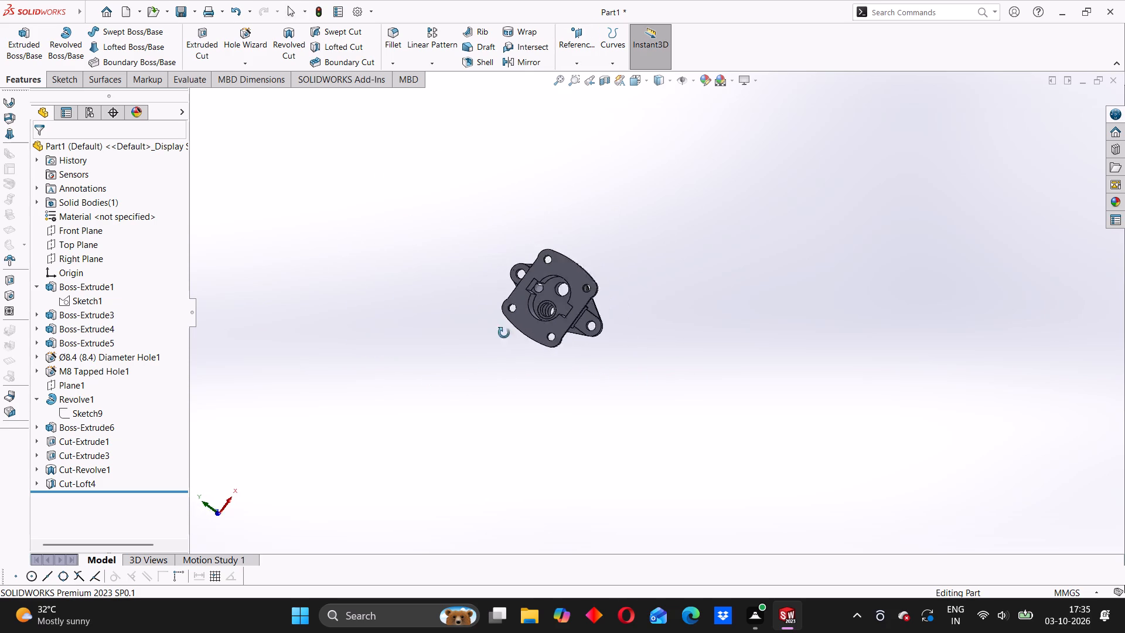
pyautogui.moveTo(504, 333); pyautogui.dragTo(534, 329, button='middle')
pyautogui.scroll(-2, 568, 282)
# Start a section view on the Front Plane, tilt it to about 109 degrees, and inspect the angled passage.
pyautogui.click(607, 84)
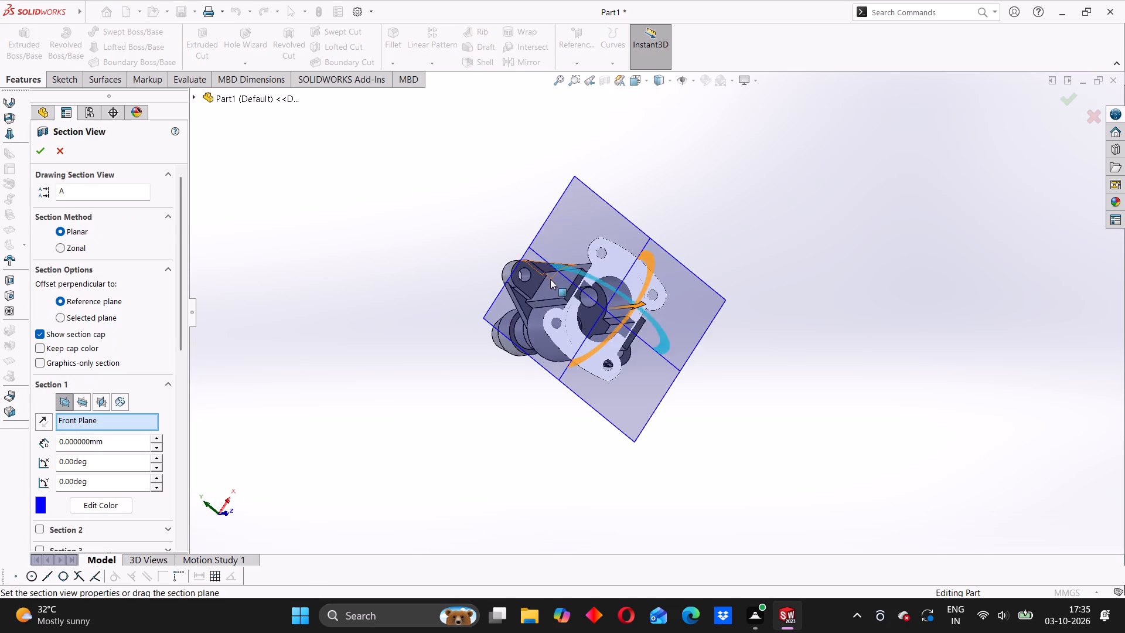
pyautogui.moveTo(547, 300); pyautogui.dragTo(635, 233, button='middle')
pyautogui.moveTo(707, 252); pyautogui.dragTo(708, 256)
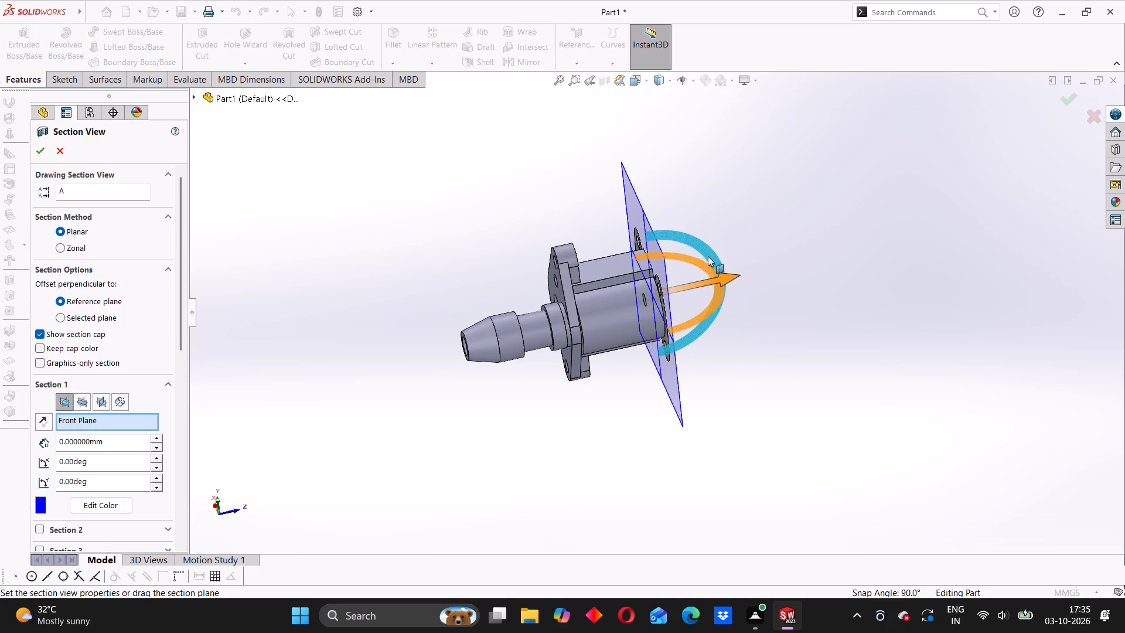
pyautogui.moveTo(708, 256); pyautogui.dragTo(680, 243)
pyautogui.moveTo(654, 235); pyautogui.dragTo(664, 239)
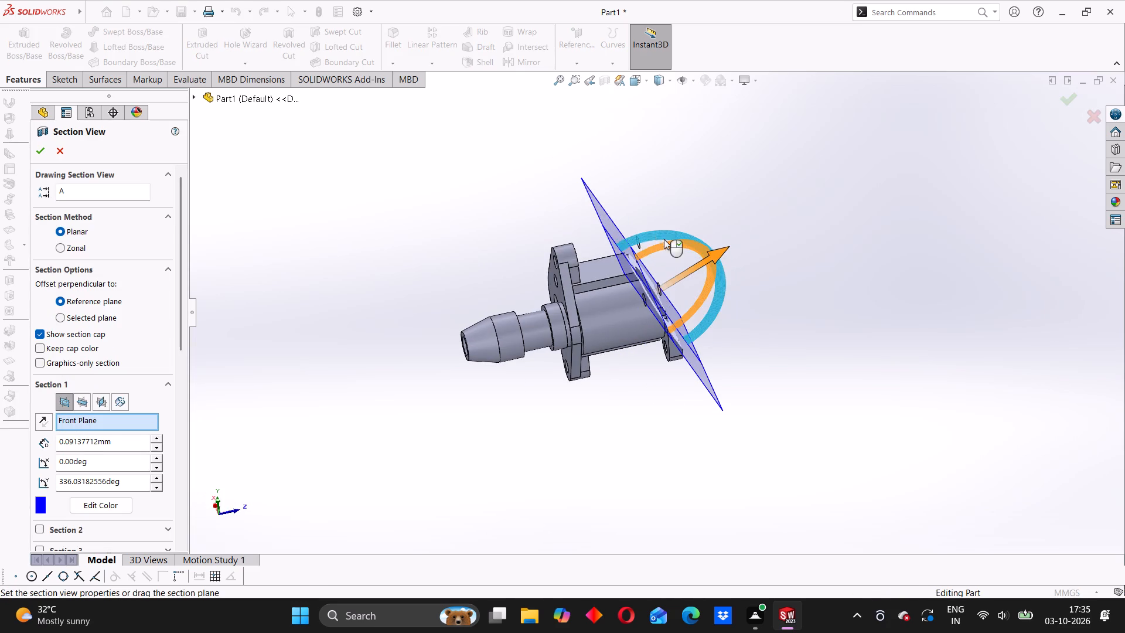
pyautogui.moveTo(664, 239); pyautogui.dragTo(673, 316)
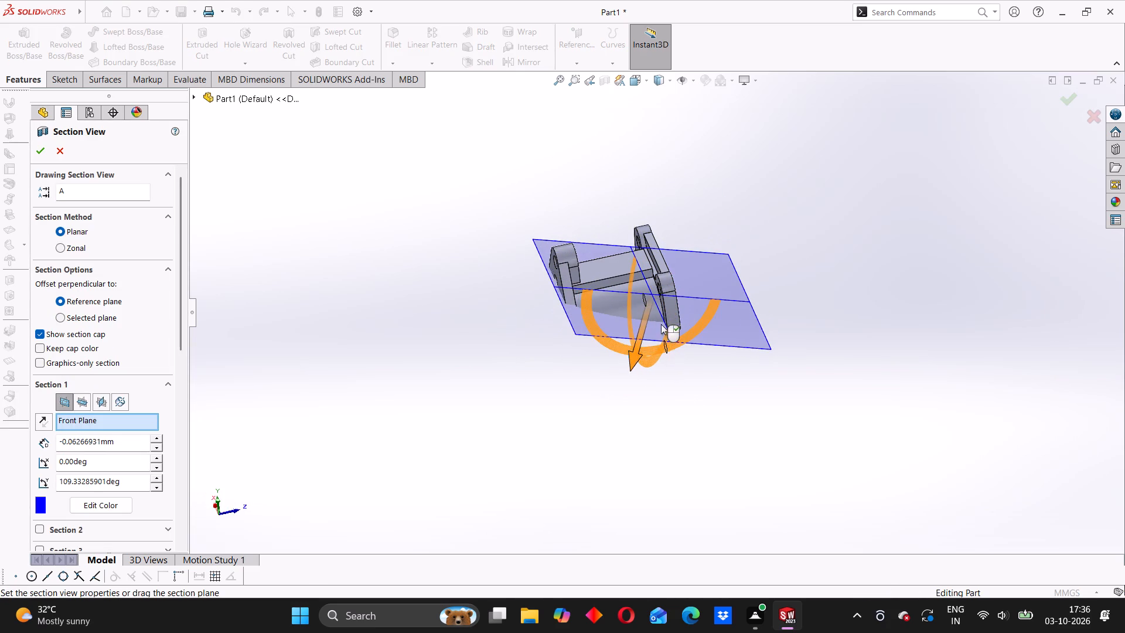
pyautogui.moveTo(626, 394); pyautogui.dragTo(623, 236, button='middle')
pyautogui.scroll(-2, 576, 305)
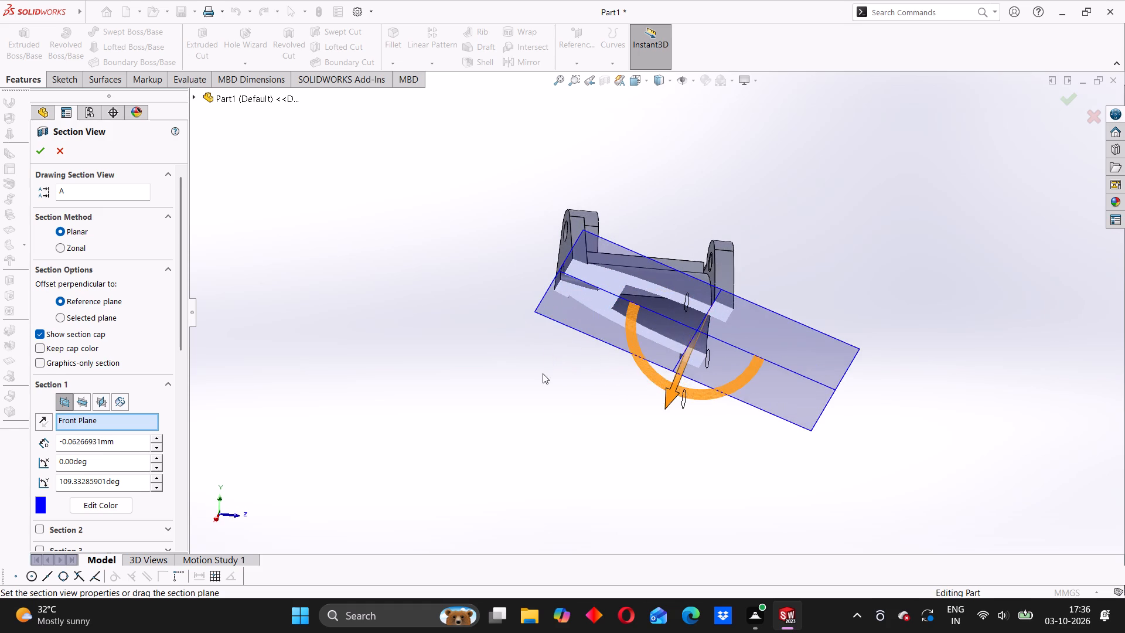
pyautogui.moveTo(543, 373); pyautogui.dragTo(560, 288, button='middle')
pyautogui.scroll(-6, 553, 303)
pyautogui.moveTo(591, 330); pyautogui.dragTo(591, 325, button='middle')
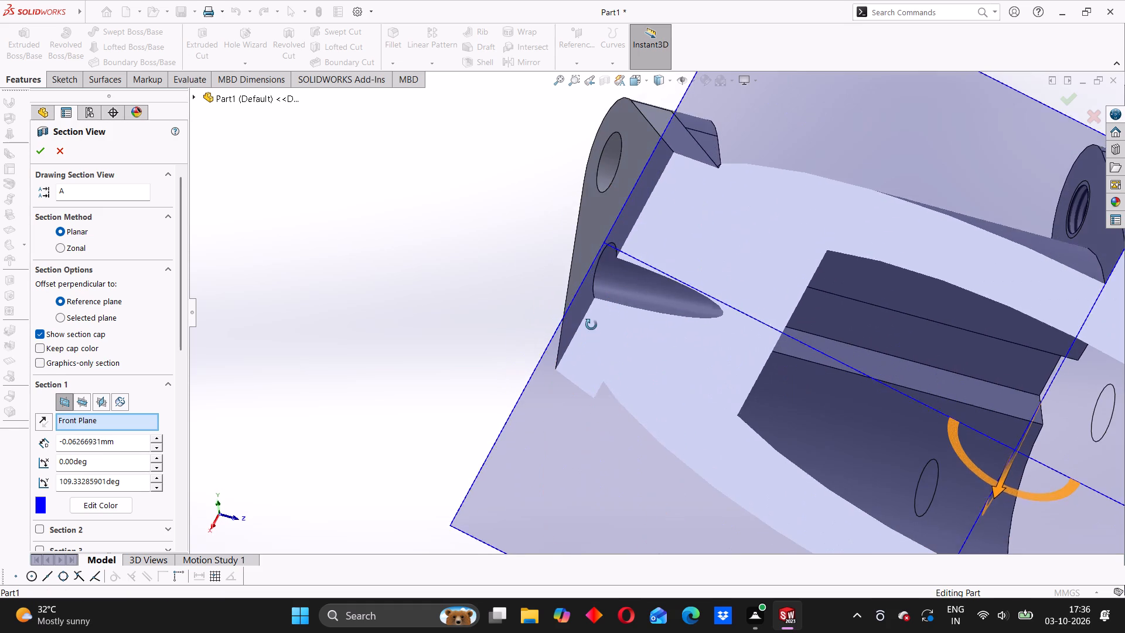
pyautogui.moveTo(591, 325); pyautogui.dragTo(592, 274, button='middle')
pyautogui.scroll(3, 610, 278)
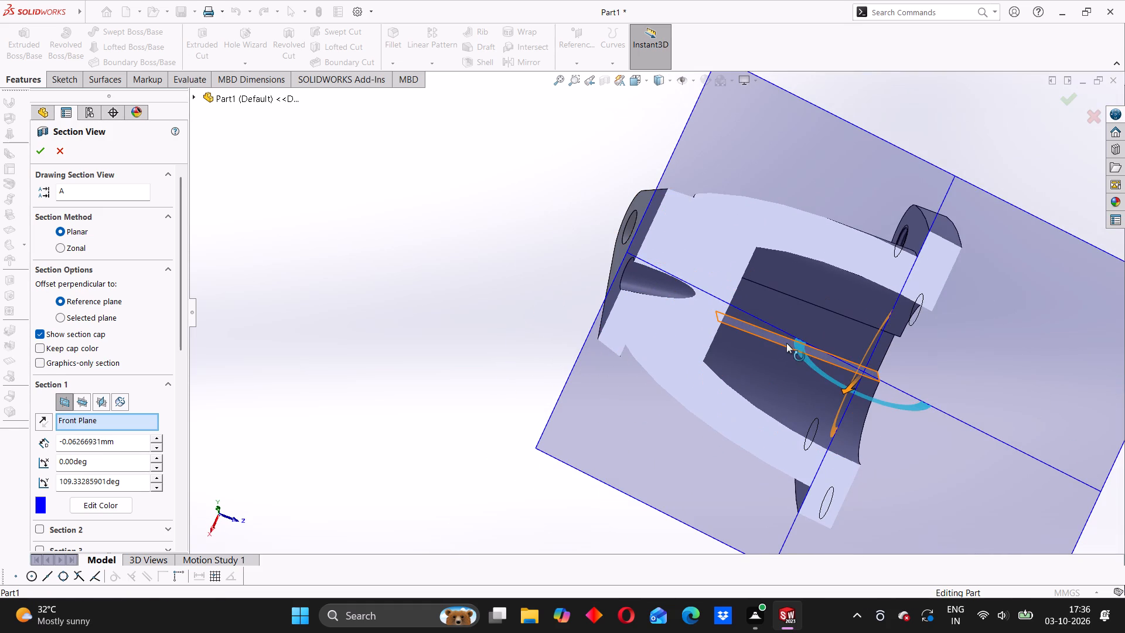
# Adjust the section plane's tilt to about 112 degrees, check where the passage meets the pocket, and discard the section view.
pyautogui.moveTo(795, 344); pyautogui.dragTo(797, 345)
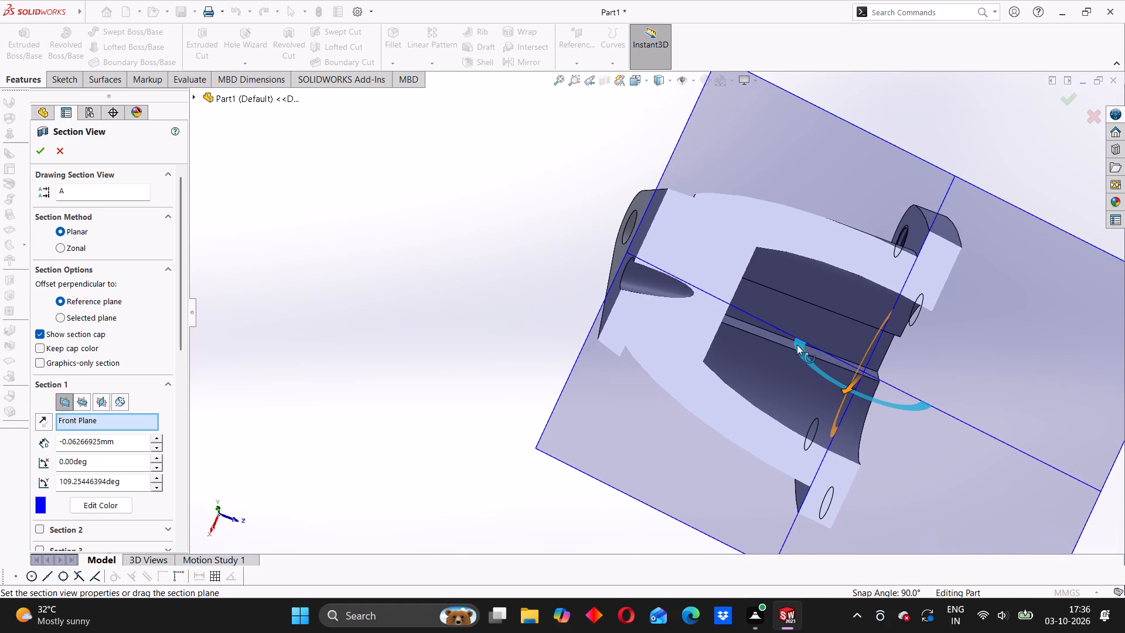
pyautogui.moveTo(797, 345); pyautogui.dragTo(775, 329)
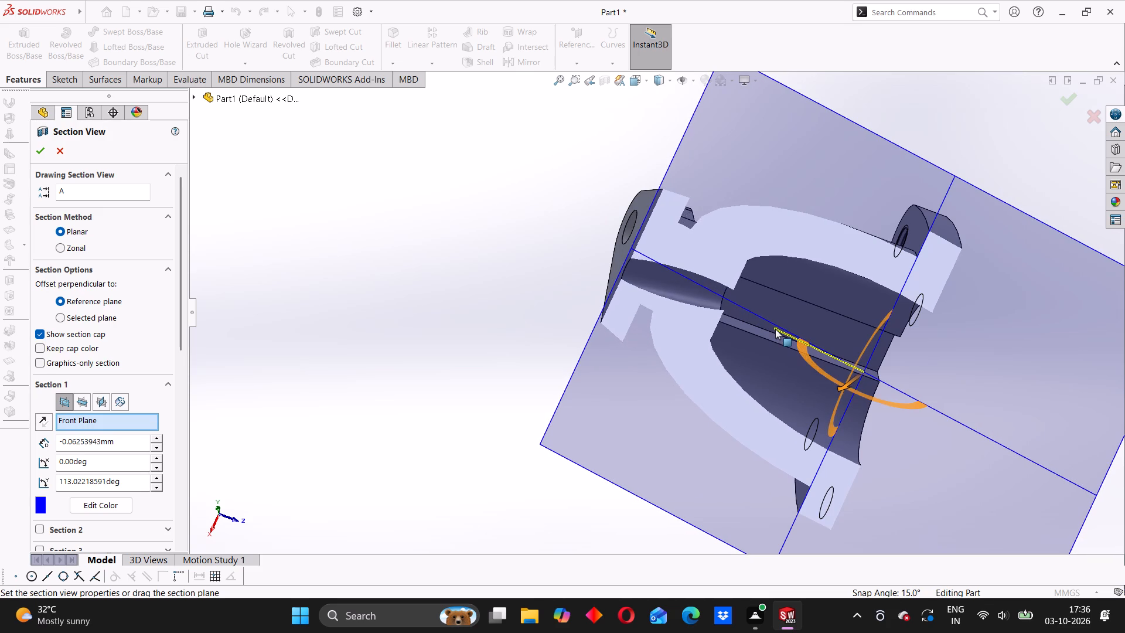
pyautogui.moveTo(775, 329); pyautogui.dragTo(775, 332)
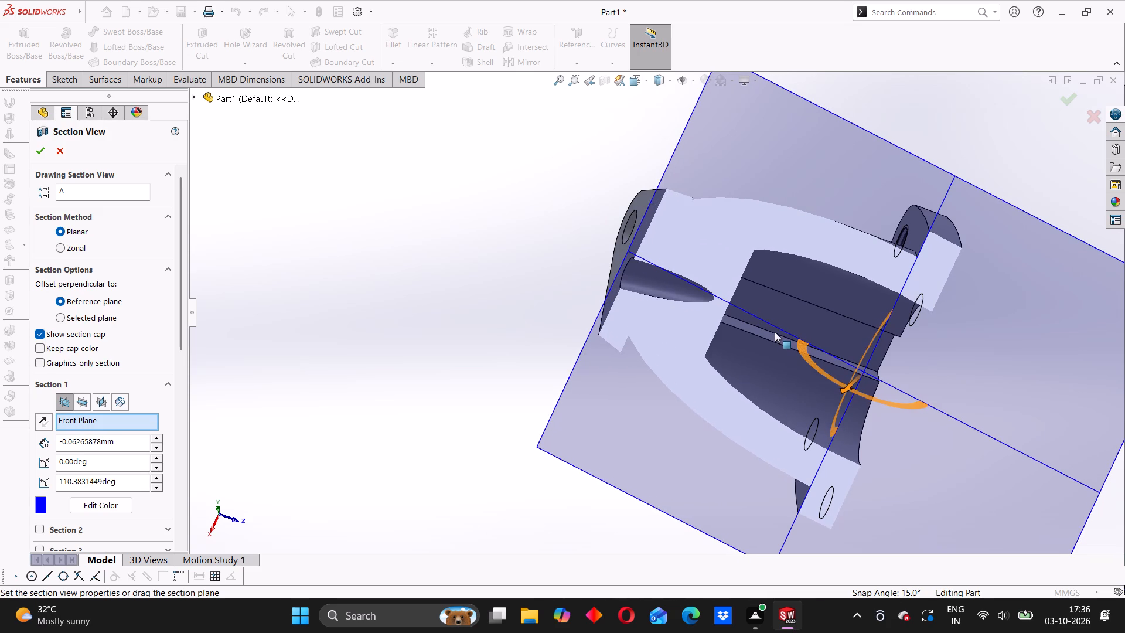
pyautogui.moveTo(775, 332); pyautogui.dragTo(775, 331)
pyautogui.moveTo(629, 342); pyautogui.dragTo(637, 346, button='middle')
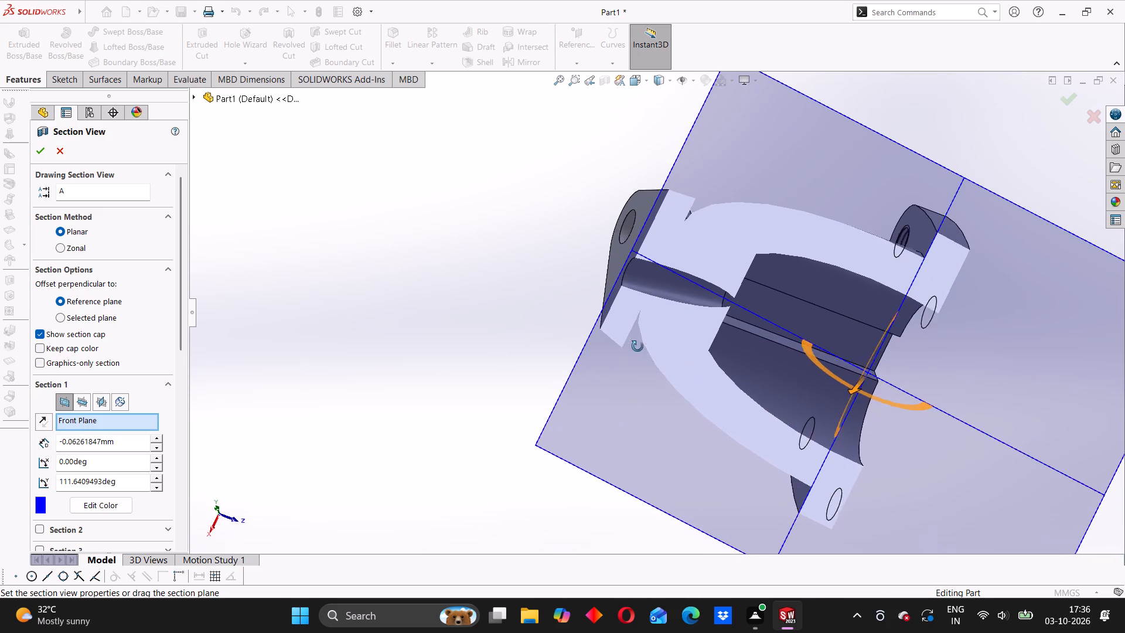
pyautogui.moveTo(637, 346); pyautogui.dragTo(727, 388, button='middle')
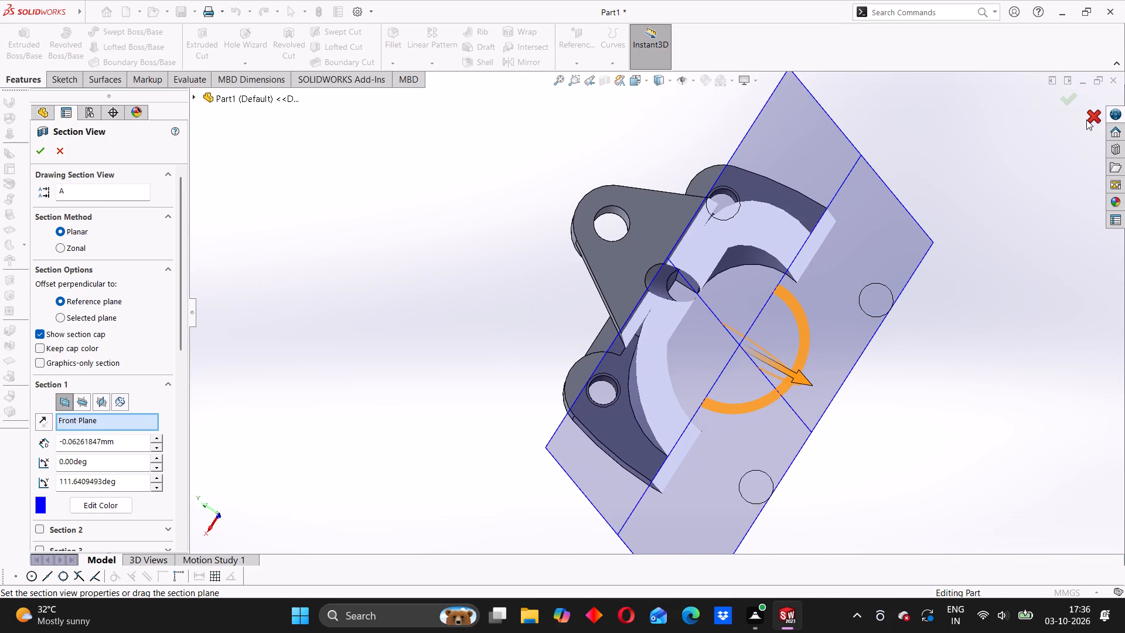
pyautogui.click(1086, 120)
pyautogui.scroll(2, 707, 290)
pyautogui.scroll(3, 755, 372)
pyautogui.moveTo(524, 283); pyautogui.dragTo(523, 283)
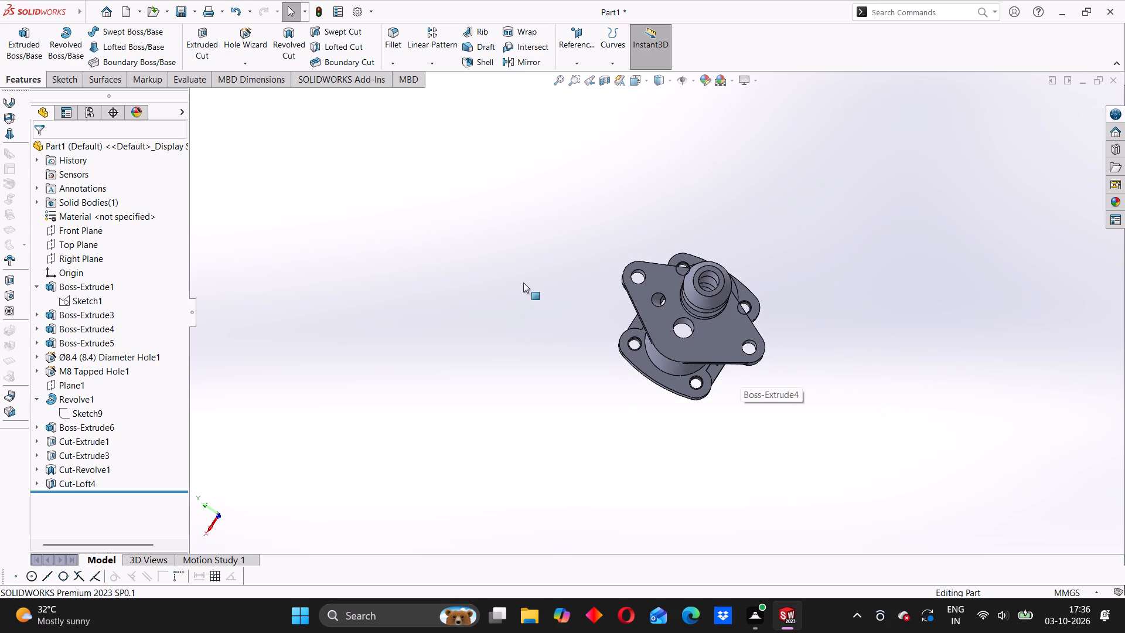
# Examine the part's exterior, from the spigot and flange underside to the ribbed body and square base flange.
pyautogui.moveTo(523, 283); pyautogui.dragTo(533, 286)
pyautogui.moveTo(679, 344); pyautogui.dragTo(711, 205, button='middle')
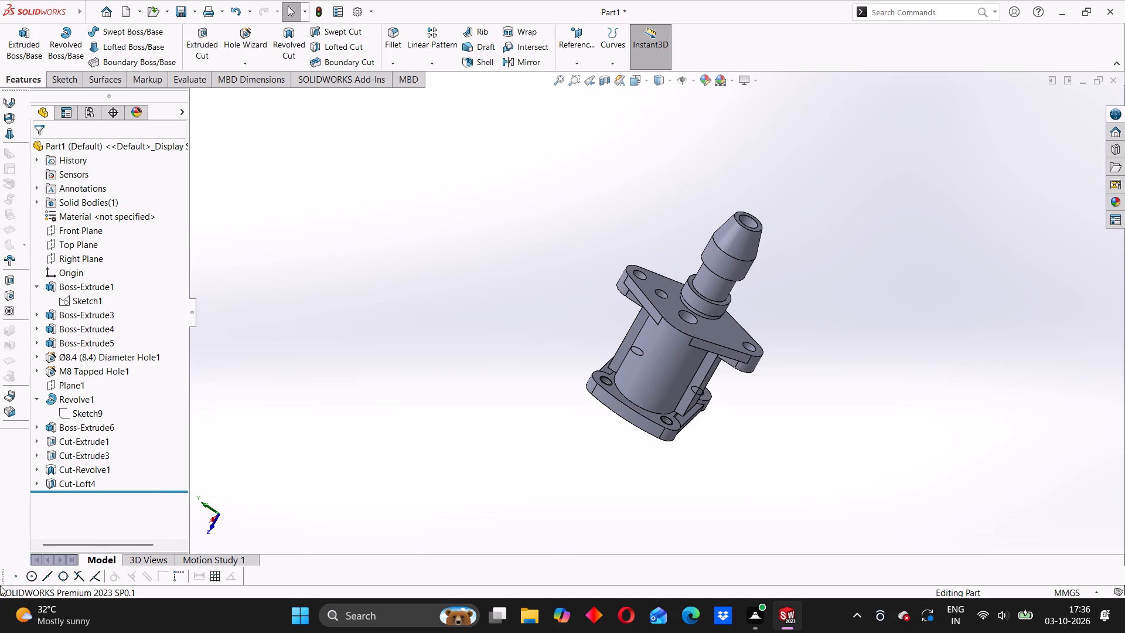
pyautogui.scroll(-2, 524, 445)
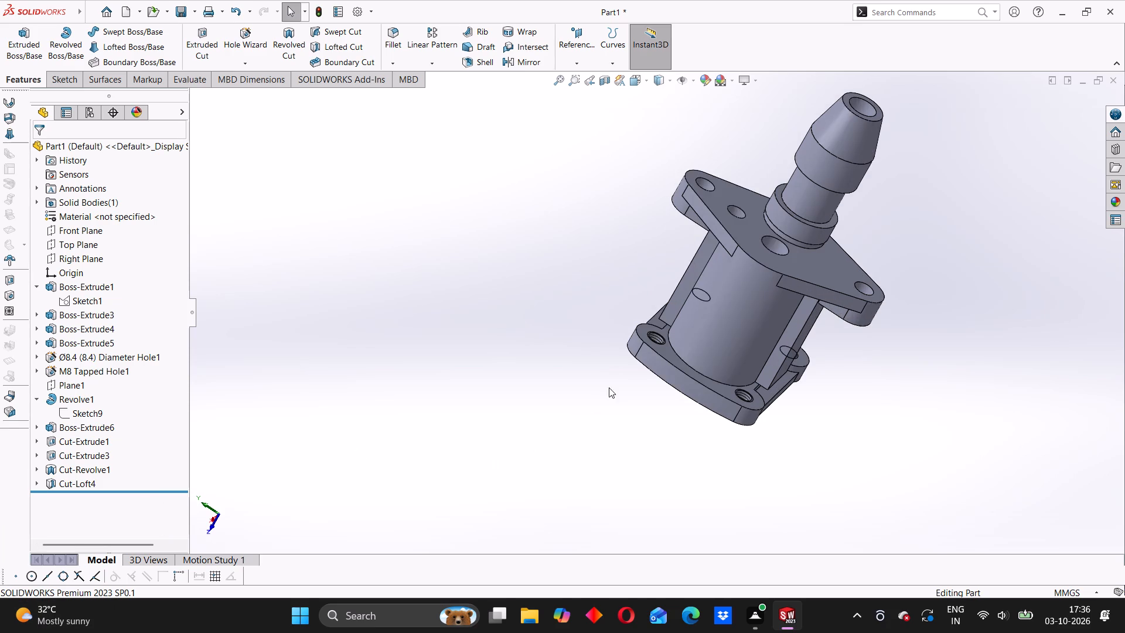
pyautogui.scroll(3, 627, 386)
pyautogui.moveTo(693, 424); pyautogui.dragTo(465, 331, button='middle')
pyautogui.scroll(-2, 728, 271)
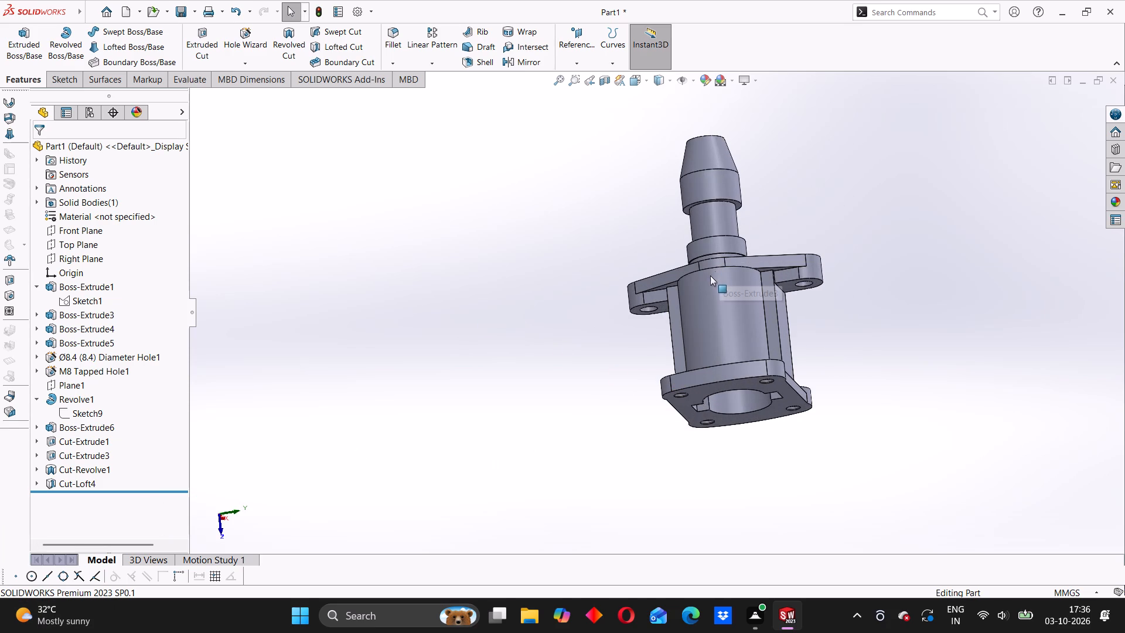
pyautogui.scroll(-1, 700, 287)
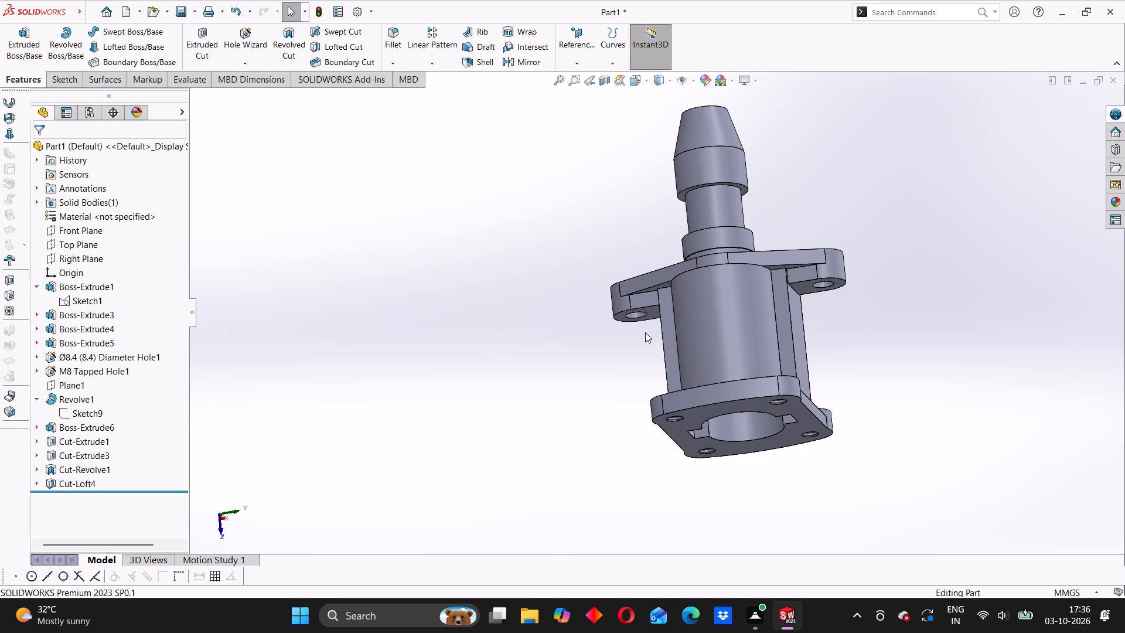
pyautogui.scroll(-2, 709, 264)
pyautogui.scroll(-1, 651, 299)
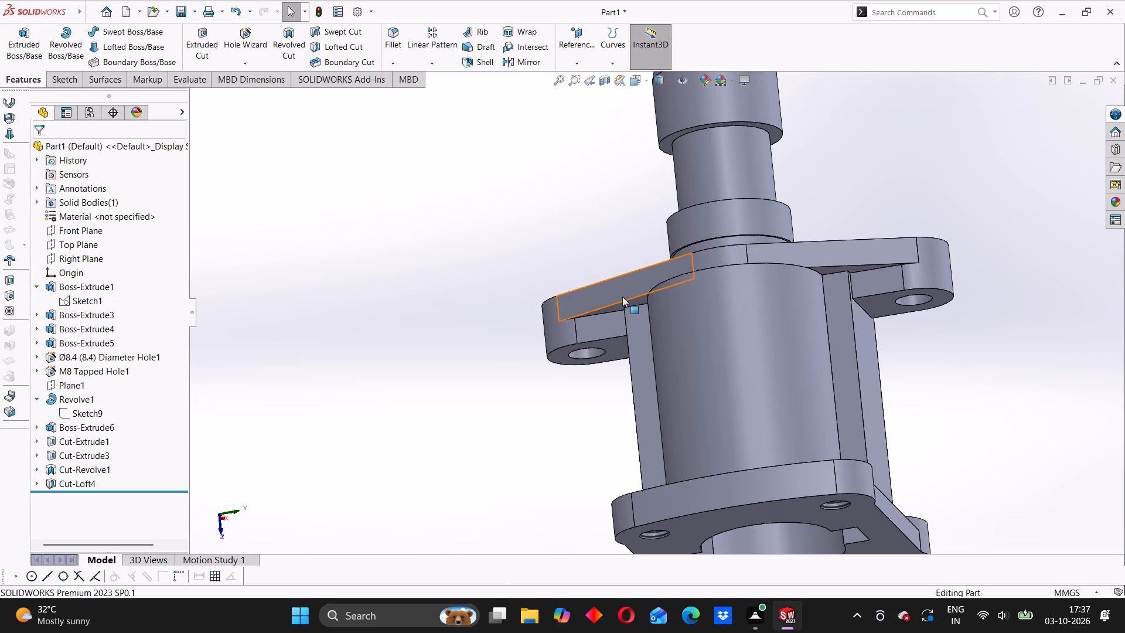
pyautogui.scroll(-2, 622, 297)
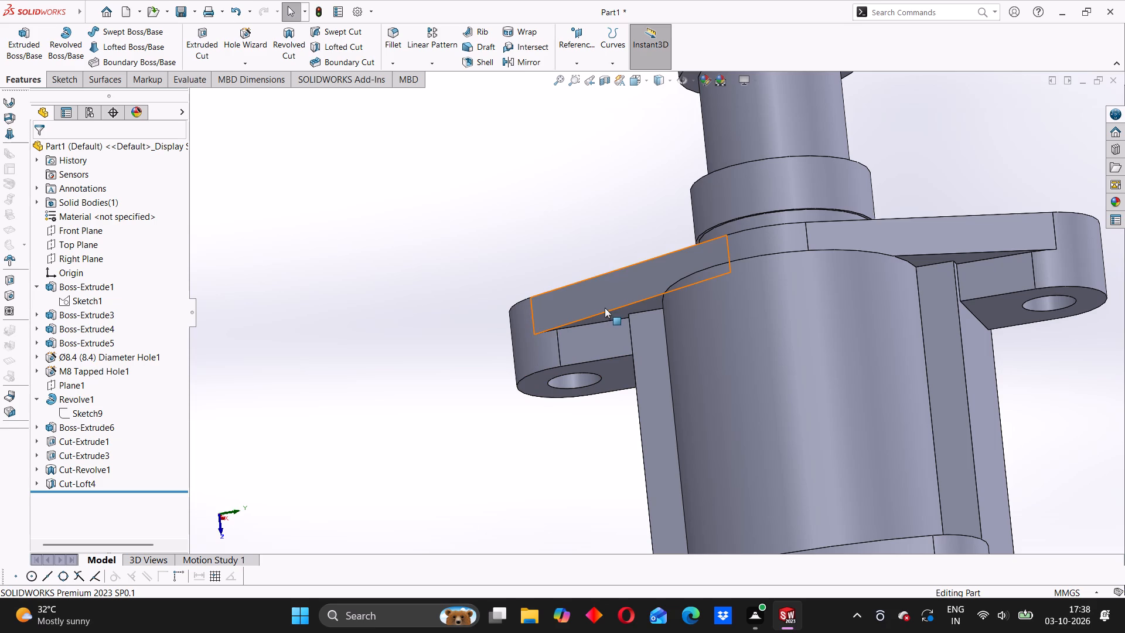
pyautogui.scroll(6, 744, 336)
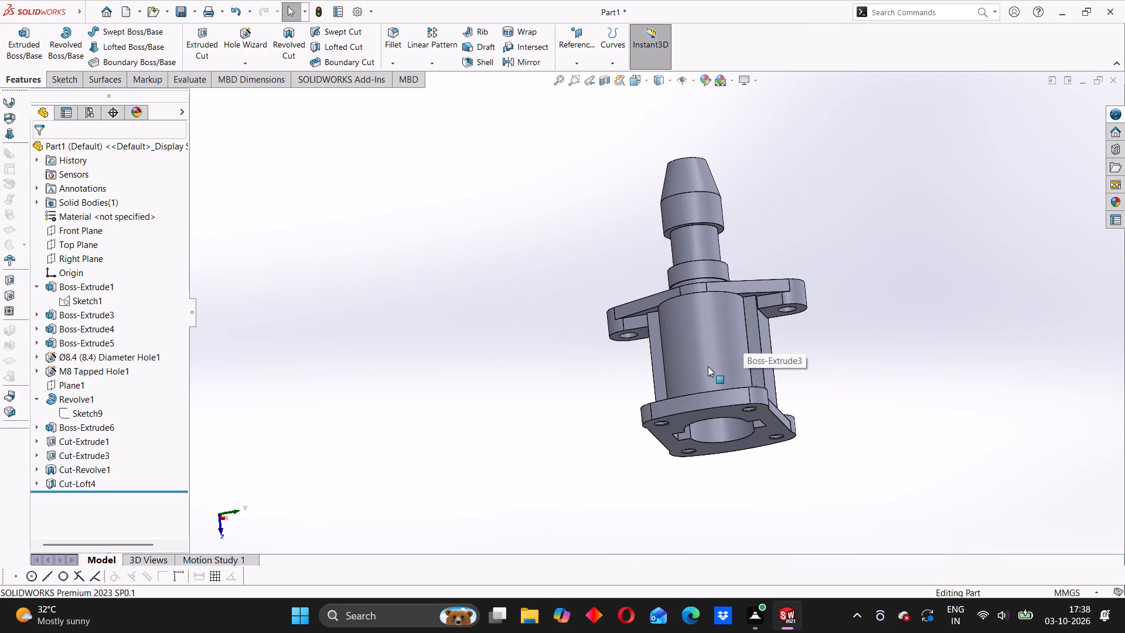
pyautogui.scroll(2, 709, 372)
pyautogui.scroll(-3, 659, 312)
pyautogui.moveTo(623, 345); pyautogui.dragTo(688, 379, button='middle')
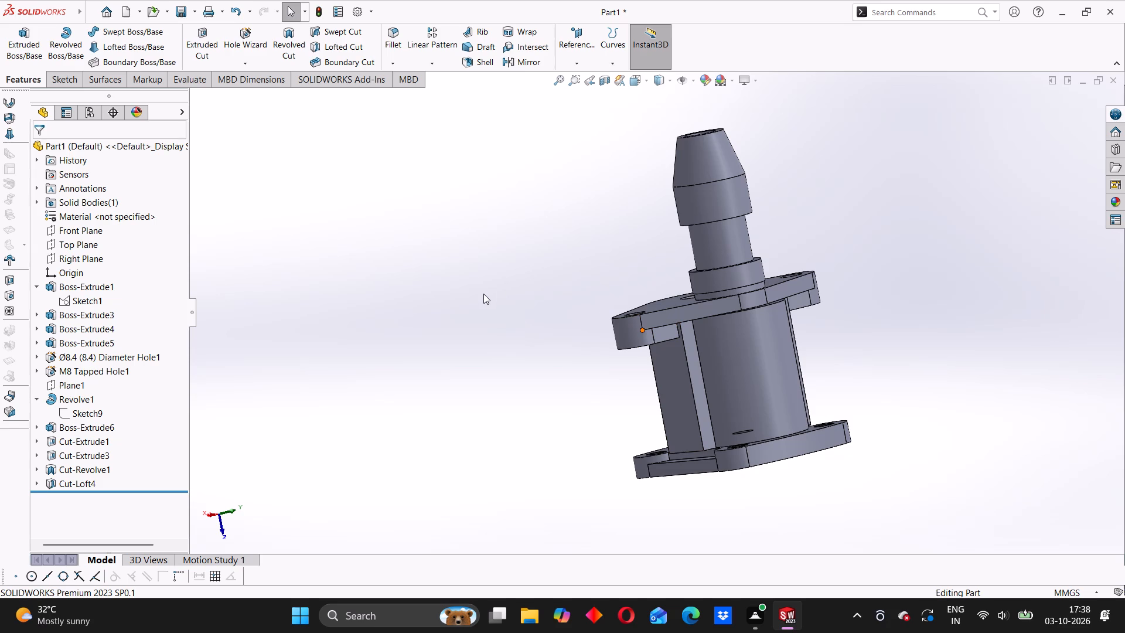
# Mirror the angled lofted-cut passage (Cut-Loft4) about the Top Plane to the opposite side of the flange.
pyautogui.click(438, 67)
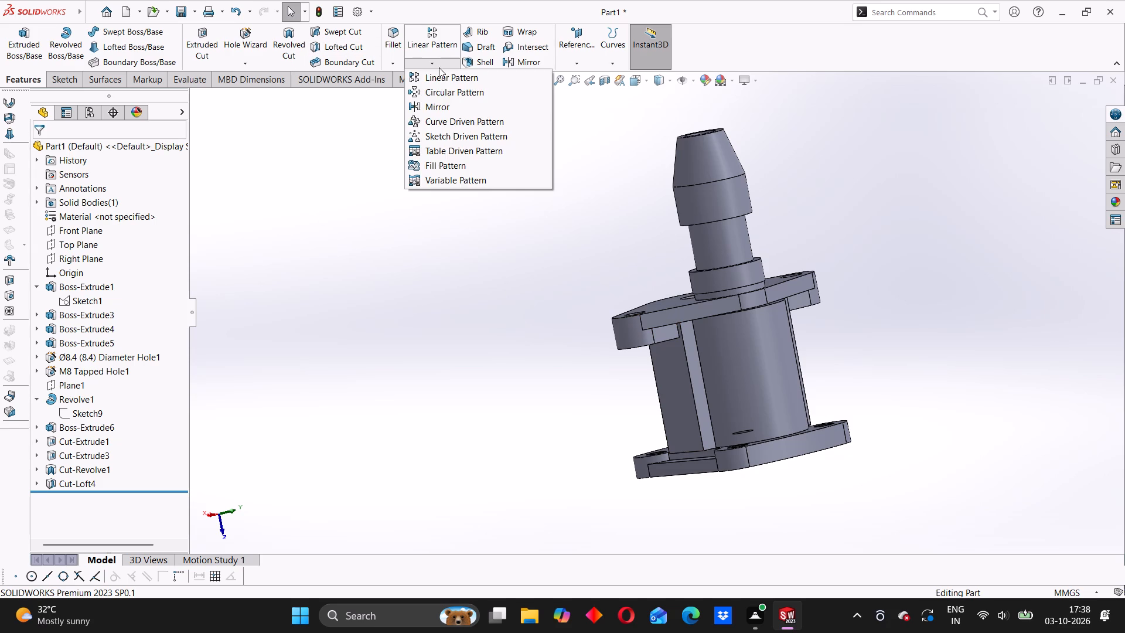
pyautogui.click(438, 111)
pyautogui.moveTo(594, 265); pyautogui.dragTo(698, 404, button='middle')
pyautogui.moveTo(699, 386); pyautogui.dragTo(635, 438, button='middle')
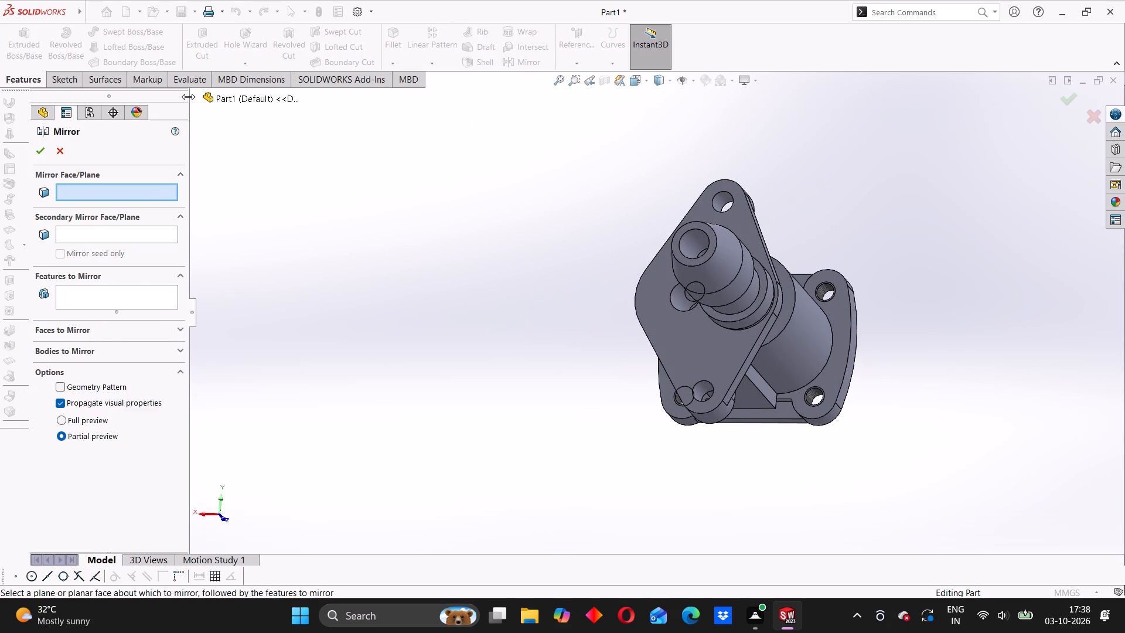
pyautogui.click(193, 98)
pyautogui.moveTo(284, 224); pyautogui.dragTo(314, 266, button='middle')
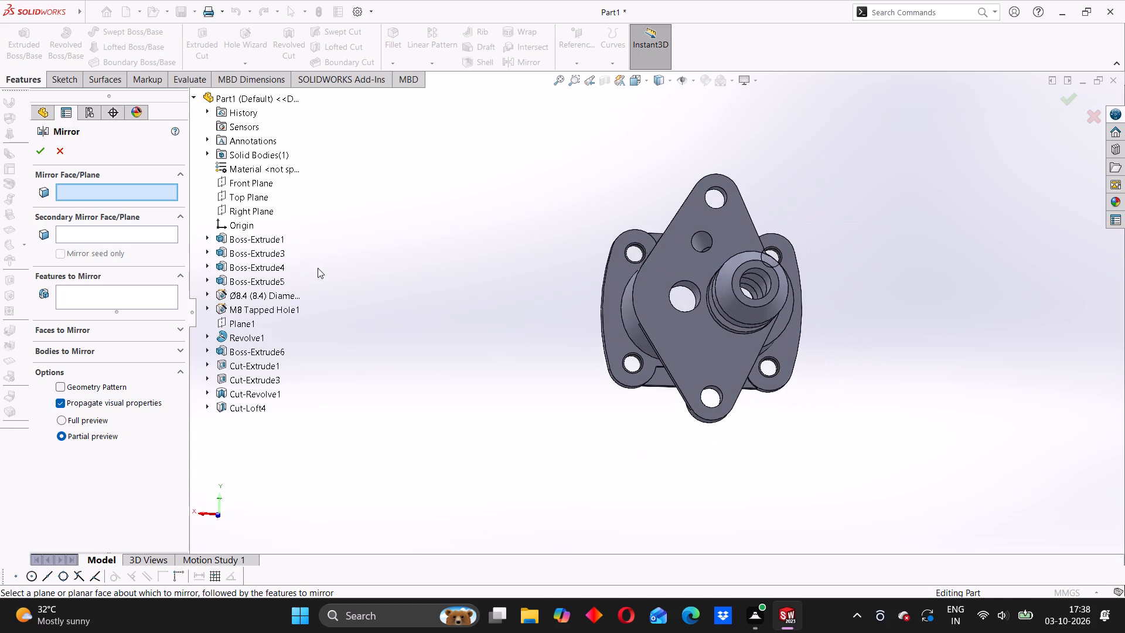
pyautogui.moveTo(345, 227); pyautogui.dragTo(363, 243, button='middle')
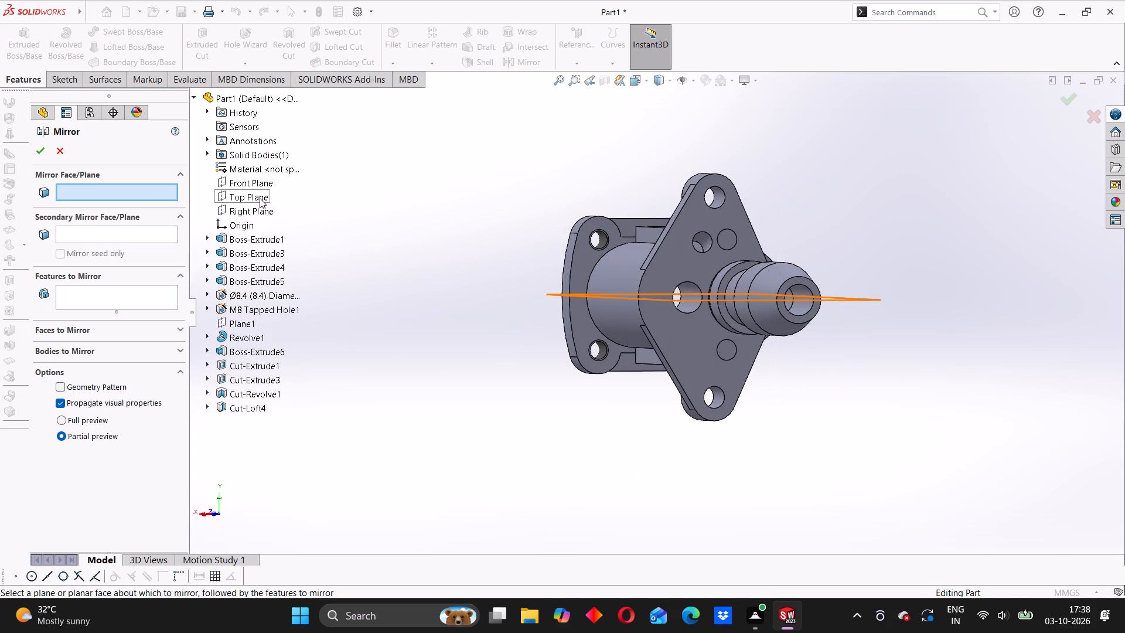
pyautogui.click(260, 198)
pyautogui.moveTo(418, 319); pyautogui.dragTo(400, 308, button='middle')
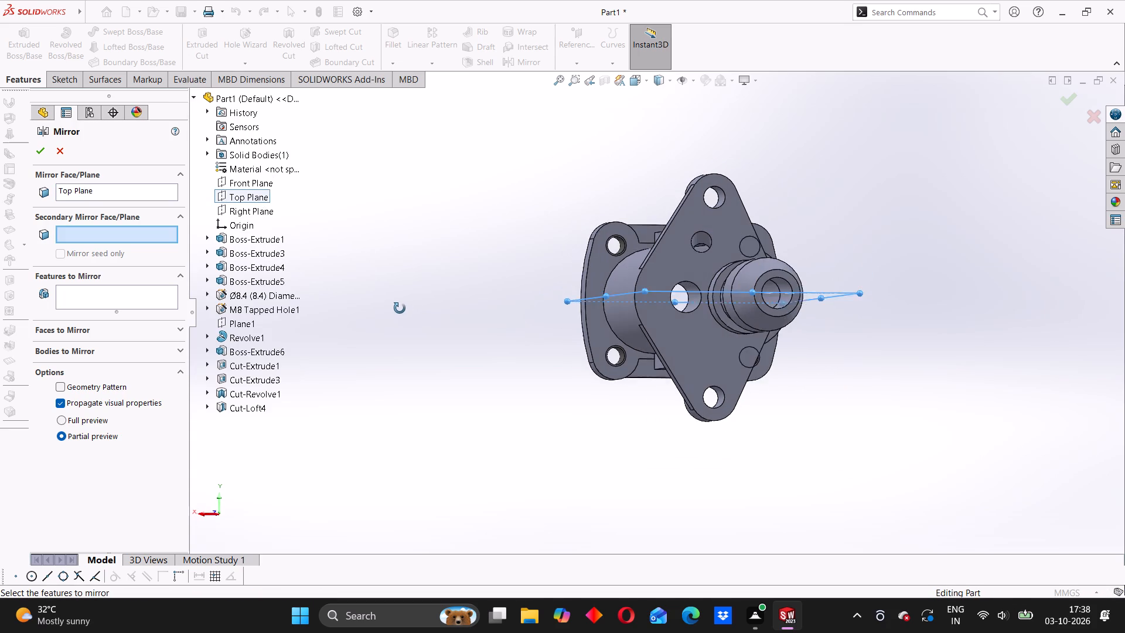
pyautogui.moveTo(400, 308); pyautogui.dragTo(392, 322, button='middle')
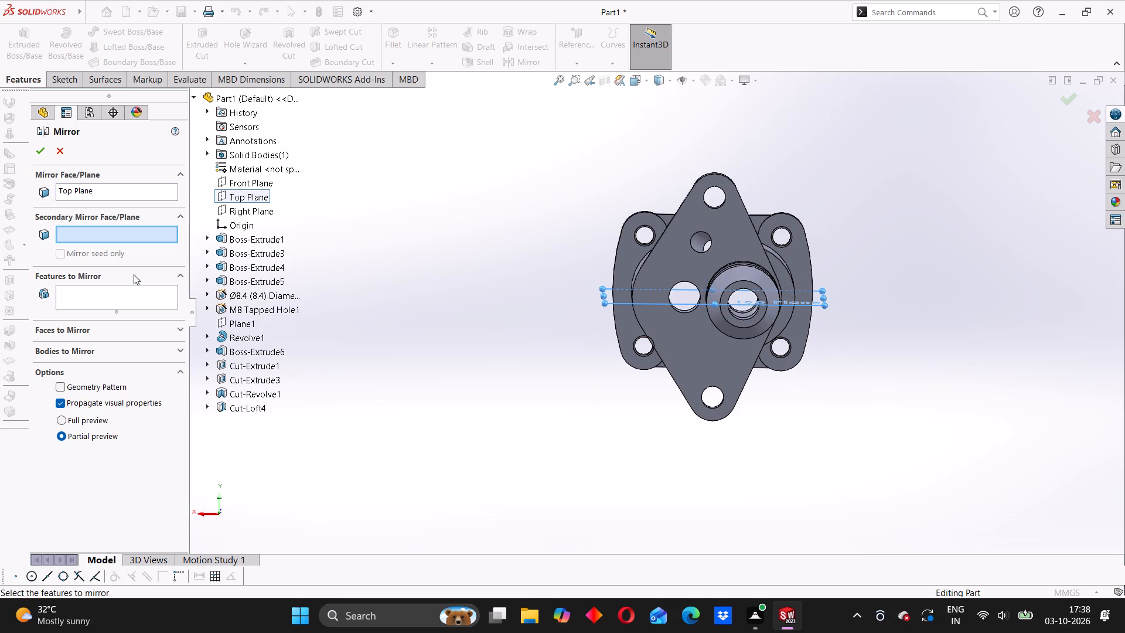
pyautogui.click(105, 290)
pyautogui.click(237, 409)
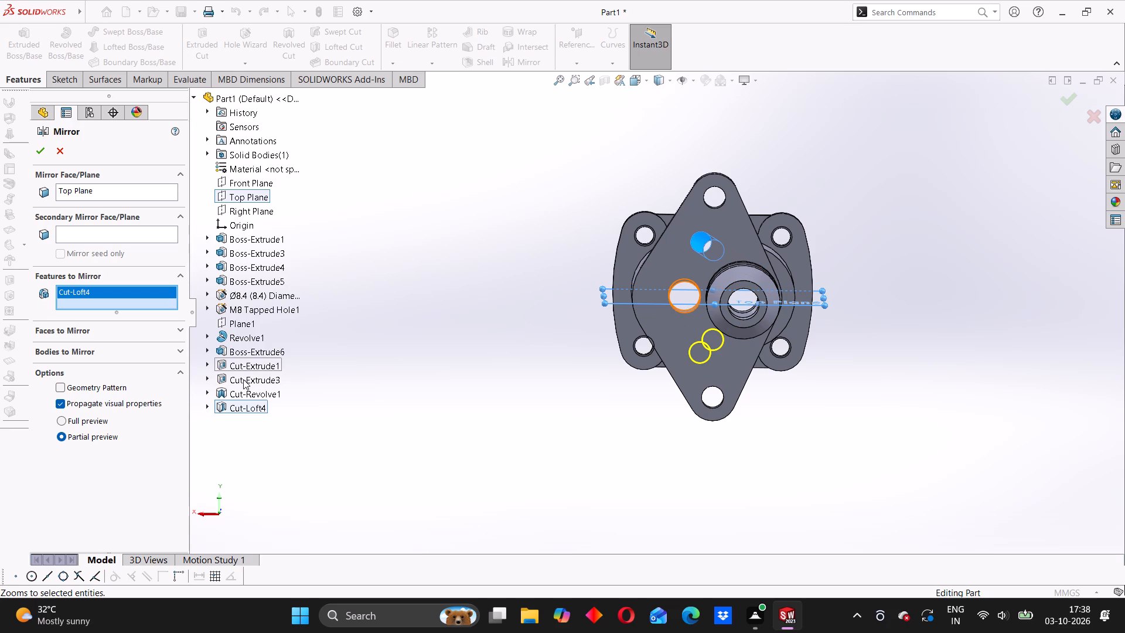
pyautogui.click(36, 148)
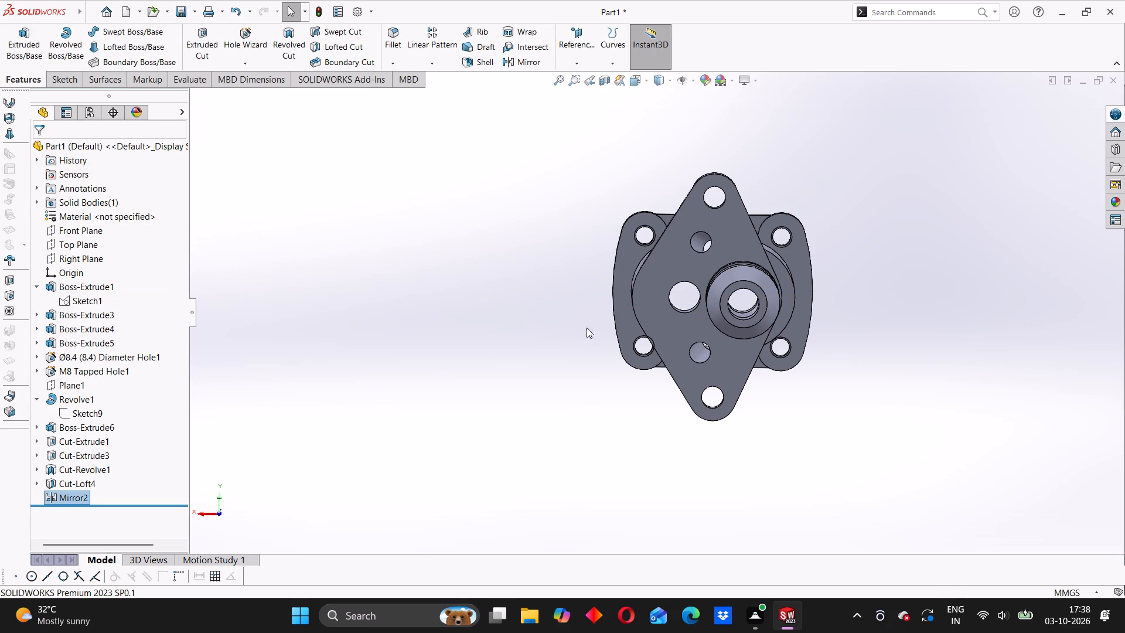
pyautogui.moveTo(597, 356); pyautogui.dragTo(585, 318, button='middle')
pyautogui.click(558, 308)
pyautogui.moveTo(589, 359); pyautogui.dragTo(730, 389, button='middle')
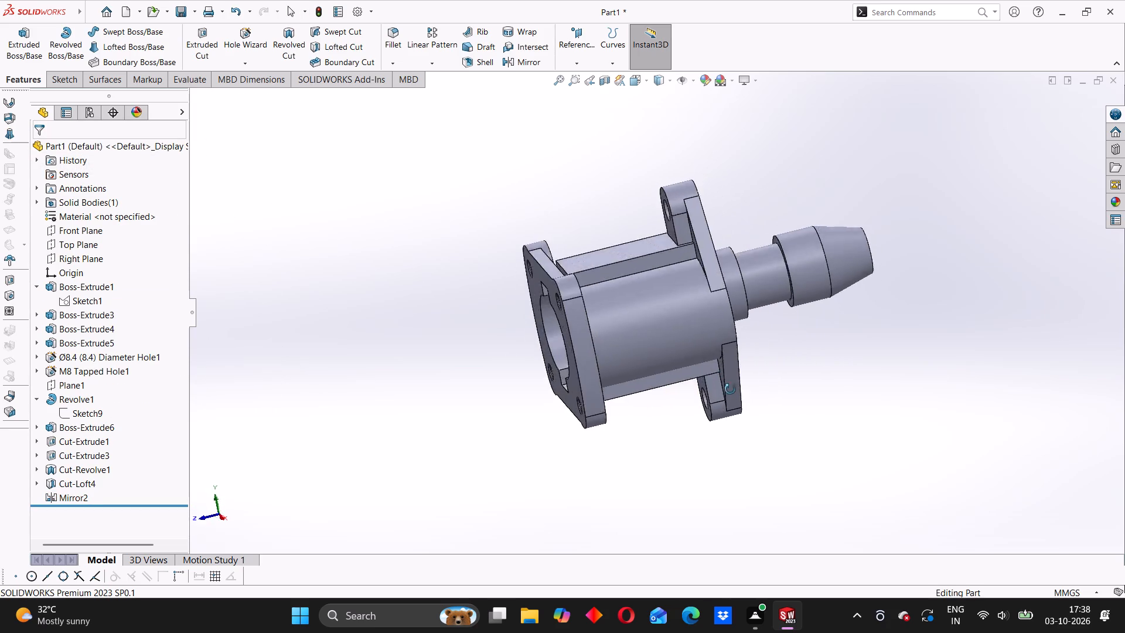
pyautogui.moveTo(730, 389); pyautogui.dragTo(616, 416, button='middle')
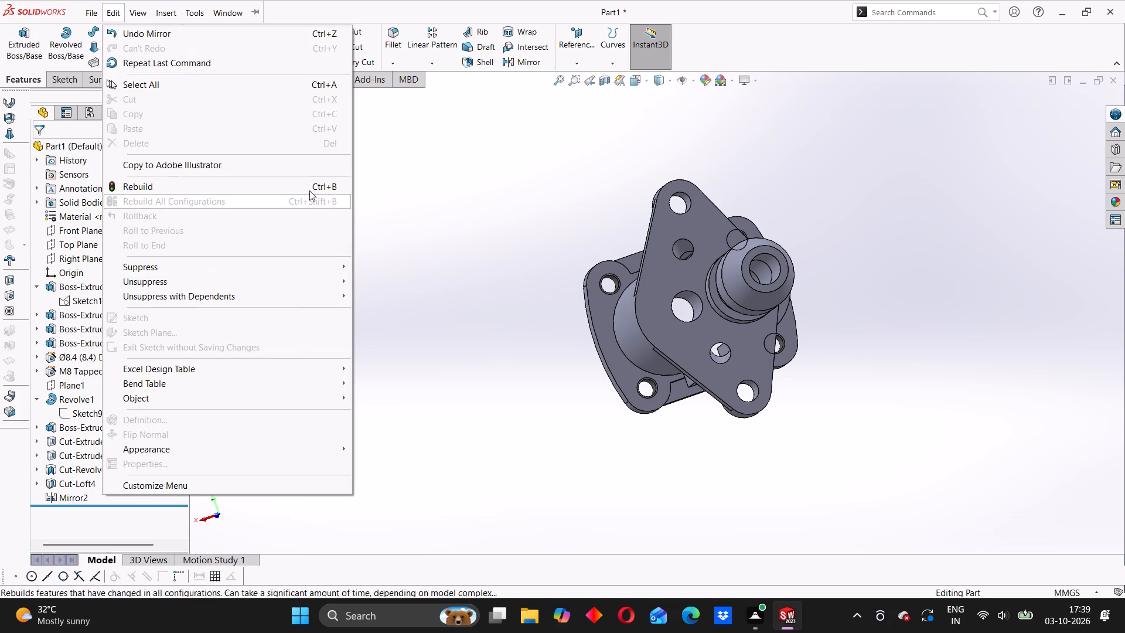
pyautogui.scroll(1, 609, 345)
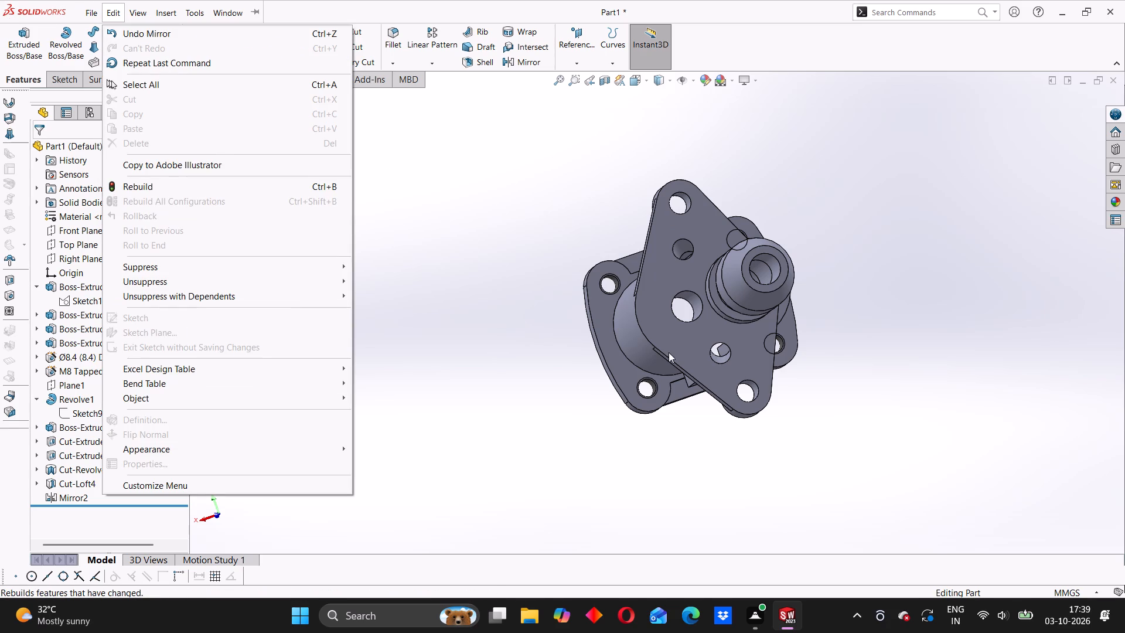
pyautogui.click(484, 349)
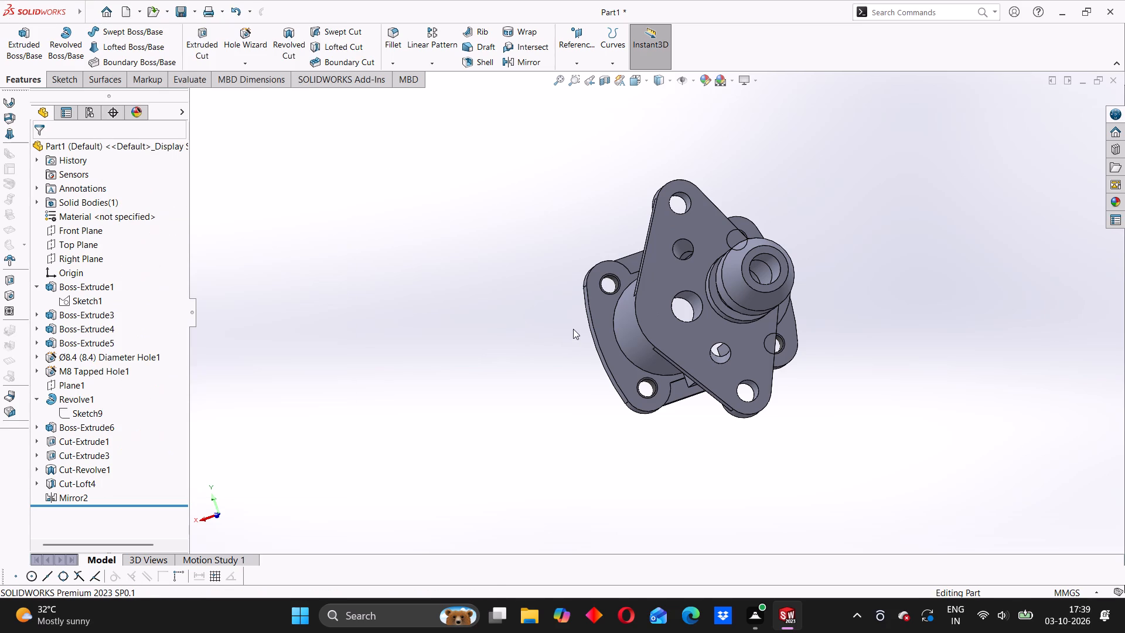
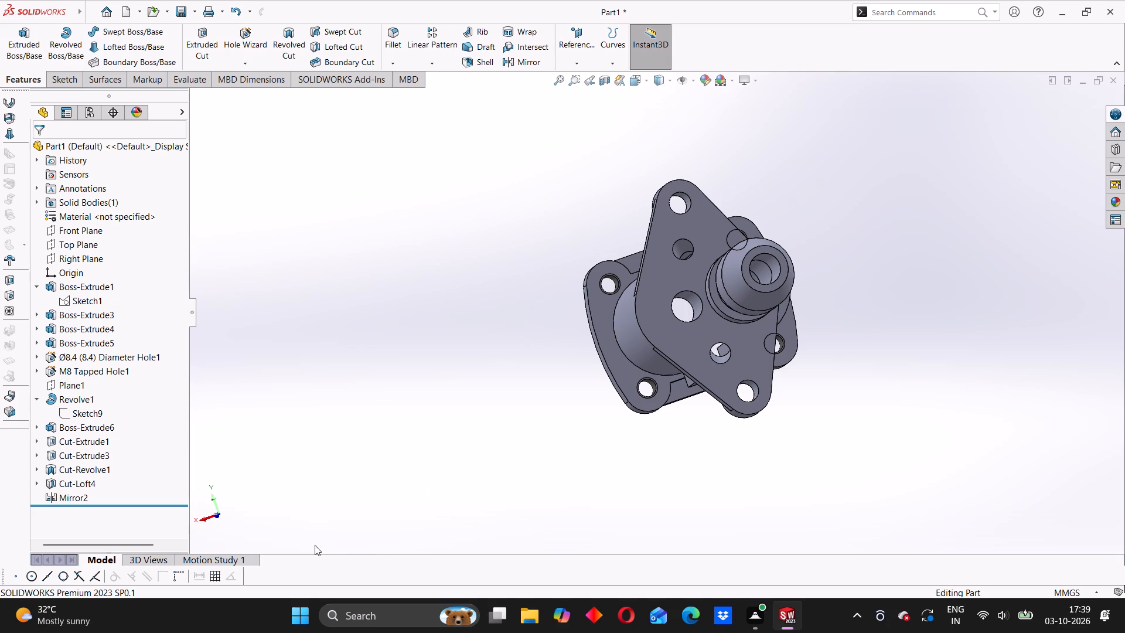
# On Plane1, sketch a line about 13.5 mm long from the nozzle tip's upper outer corner along the tapered edge.
pyautogui.moveTo(639, 426); pyautogui.dragTo(522, 493, button='middle')
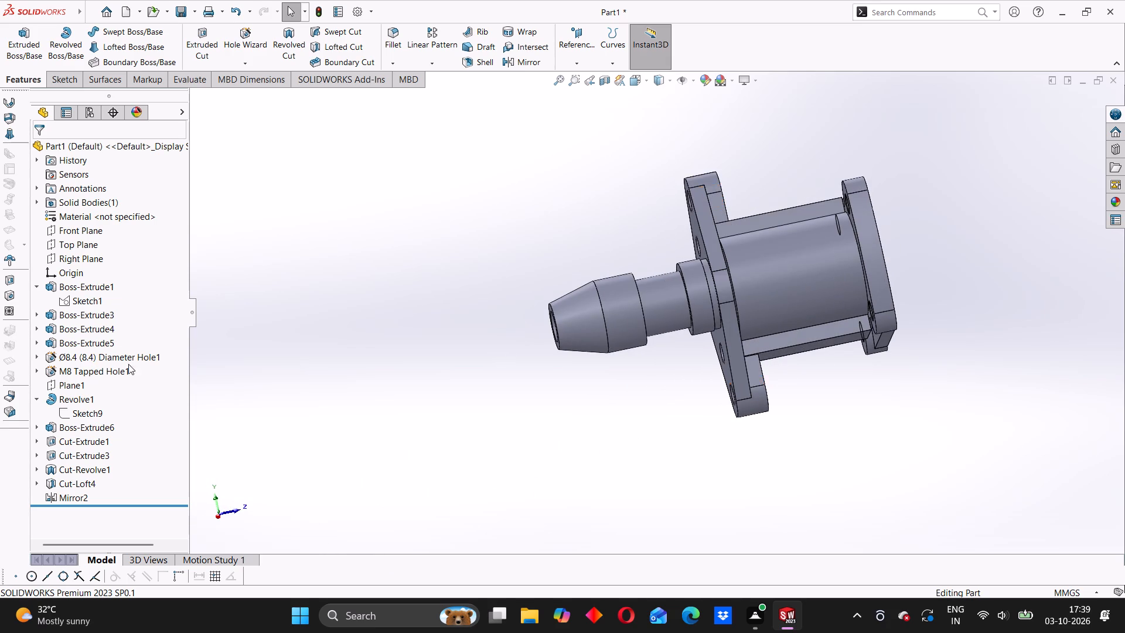
pyautogui.click(71, 252)
pyautogui.moveTo(461, 409); pyautogui.dragTo(509, 436, button='middle')
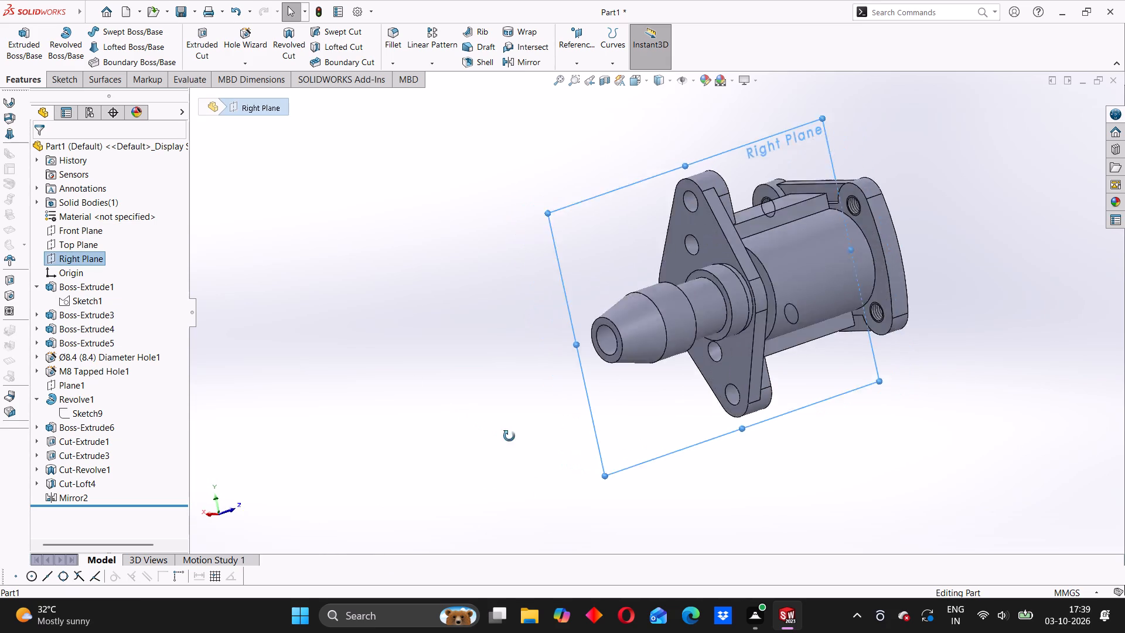
pyautogui.moveTo(509, 436); pyautogui.dragTo(561, 431, button='middle')
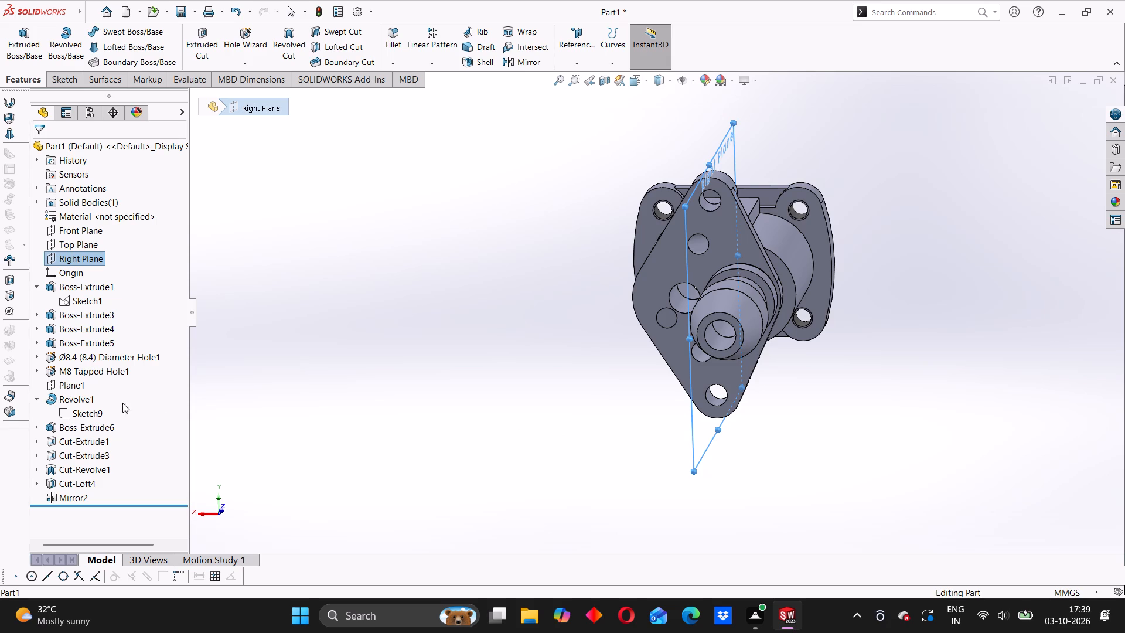
pyautogui.click(77, 387)
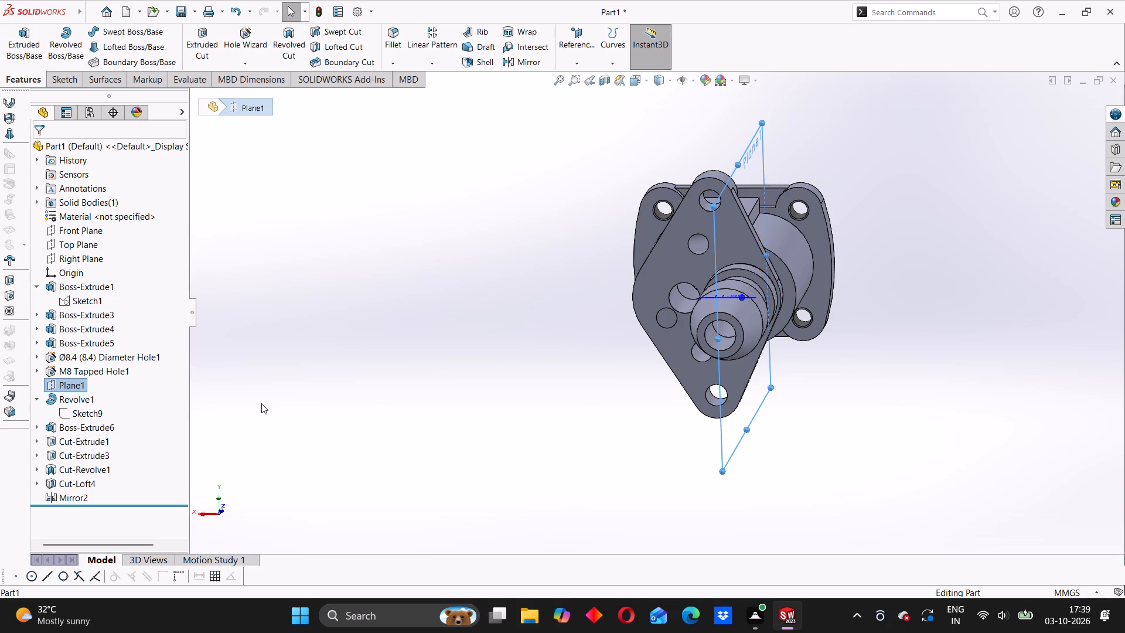
pyautogui.moveTo(547, 399); pyautogui.dragTo(571, 404, button='middle')
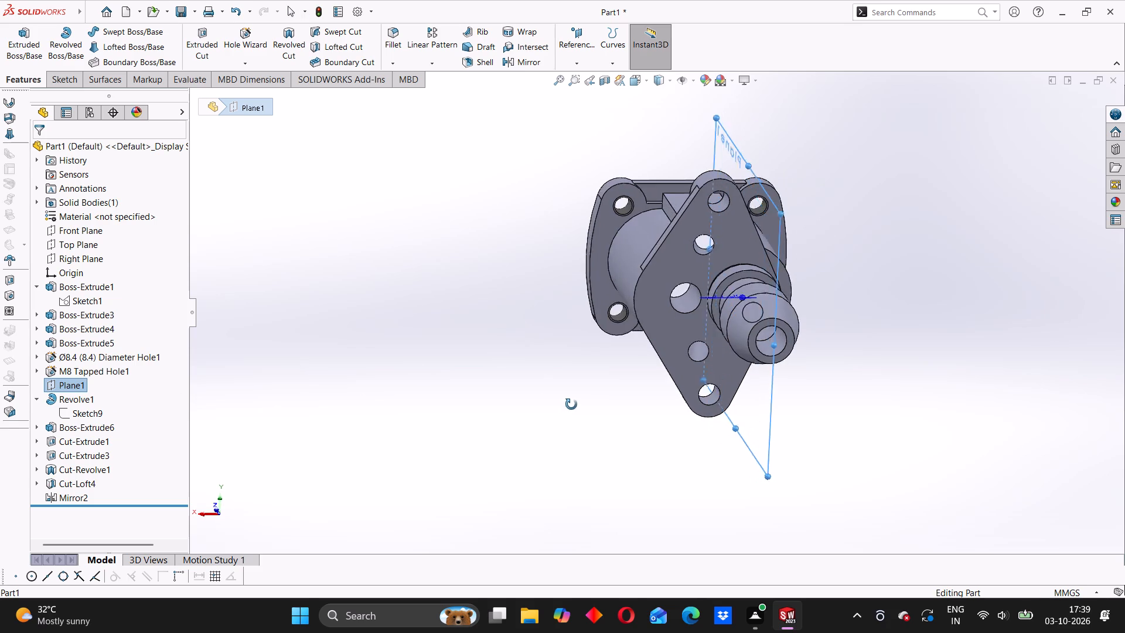
pyautogui.moveTo(571, 404); pyautogui.dragTo(554, 405, button='middle')
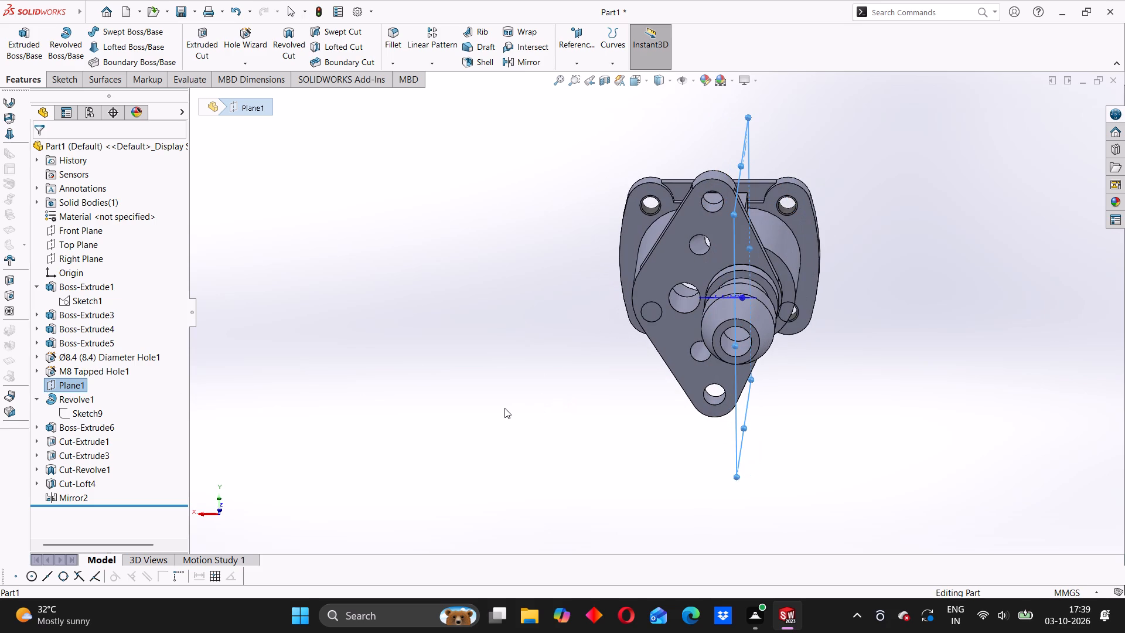
pyautogui.rightClick(57, 386)
pyautogui.click(70, 342)
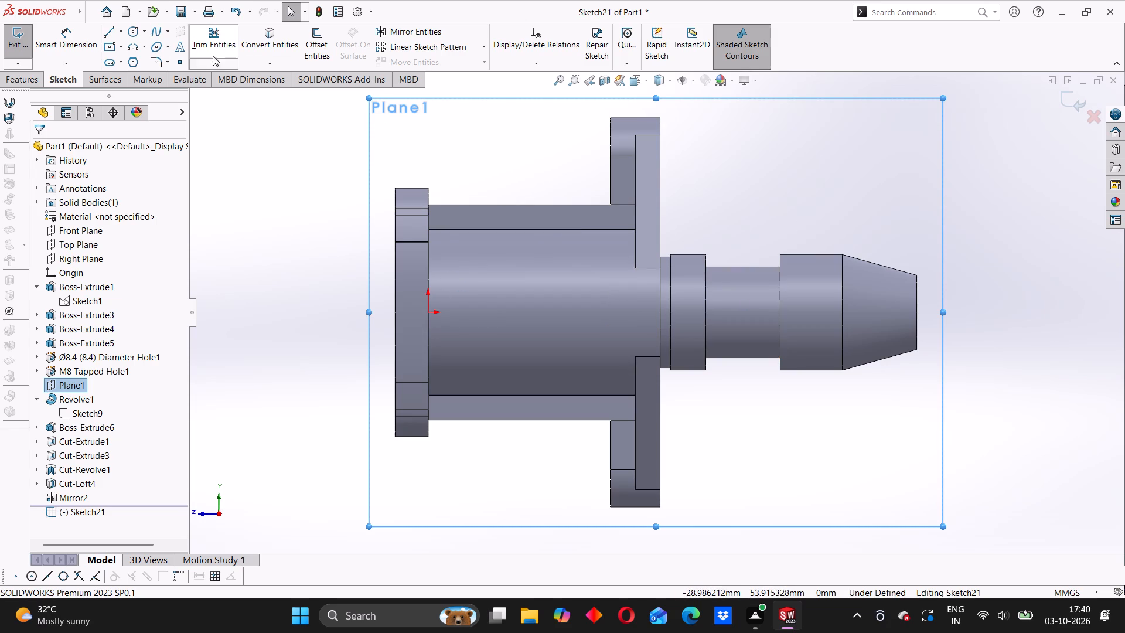
pyautogui.click(111, 30)
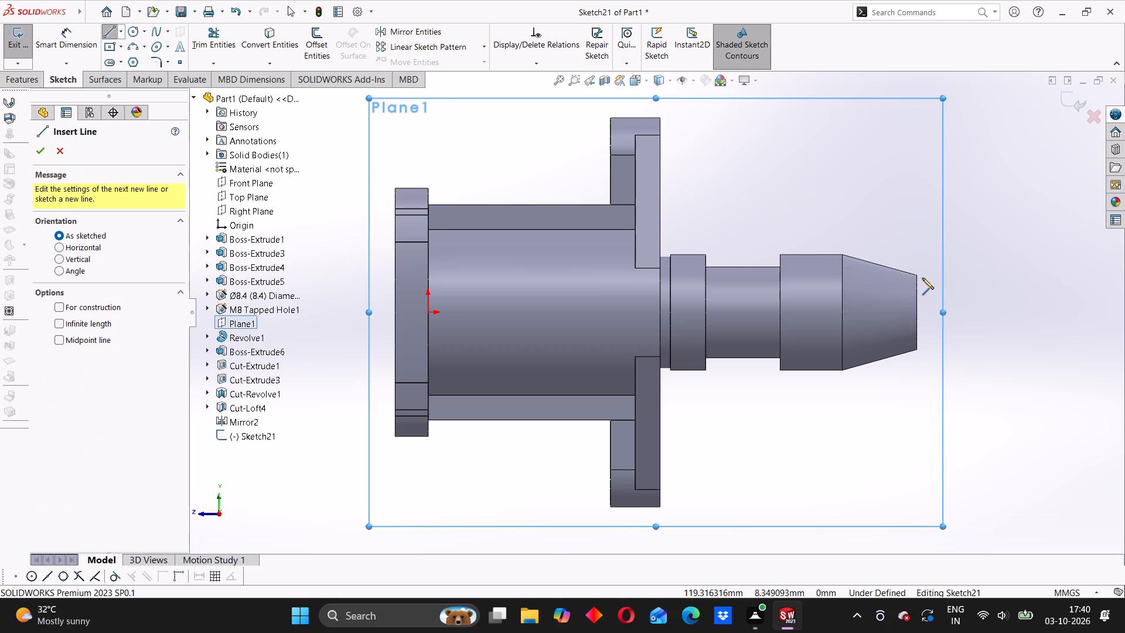
pyautogui.click(915, 274)
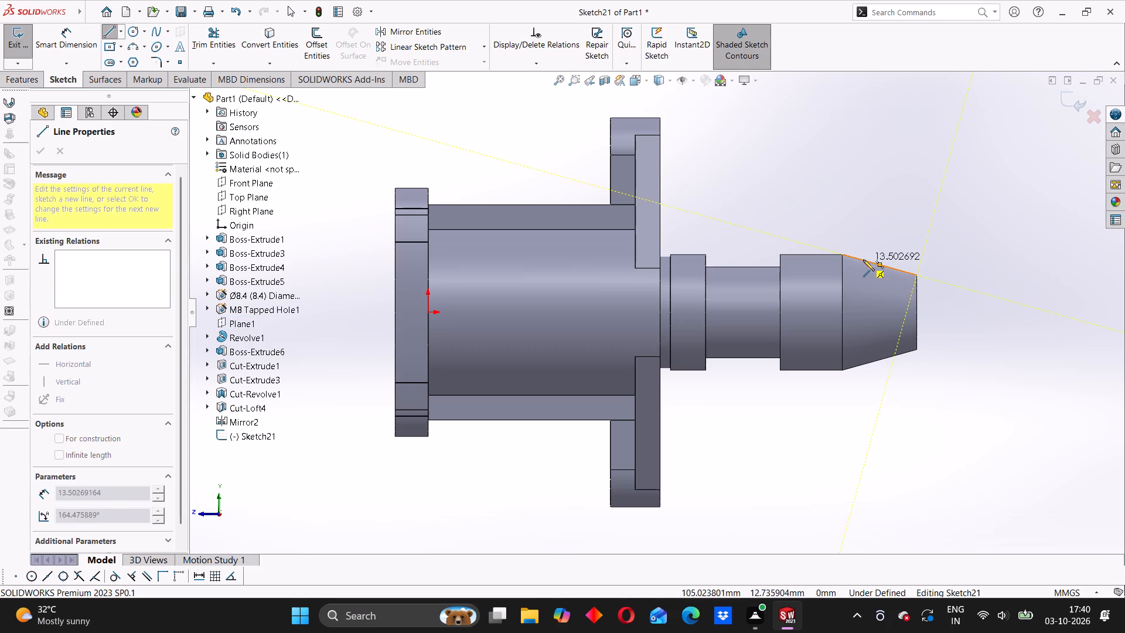
pyautogui.click(863, 260)
# Dimension the horizontal distance between the tapered line's endpoints and set it to 10 mm.
pyautogui.moveTo(77, 36); pyautogui.dragTo(94, 42)
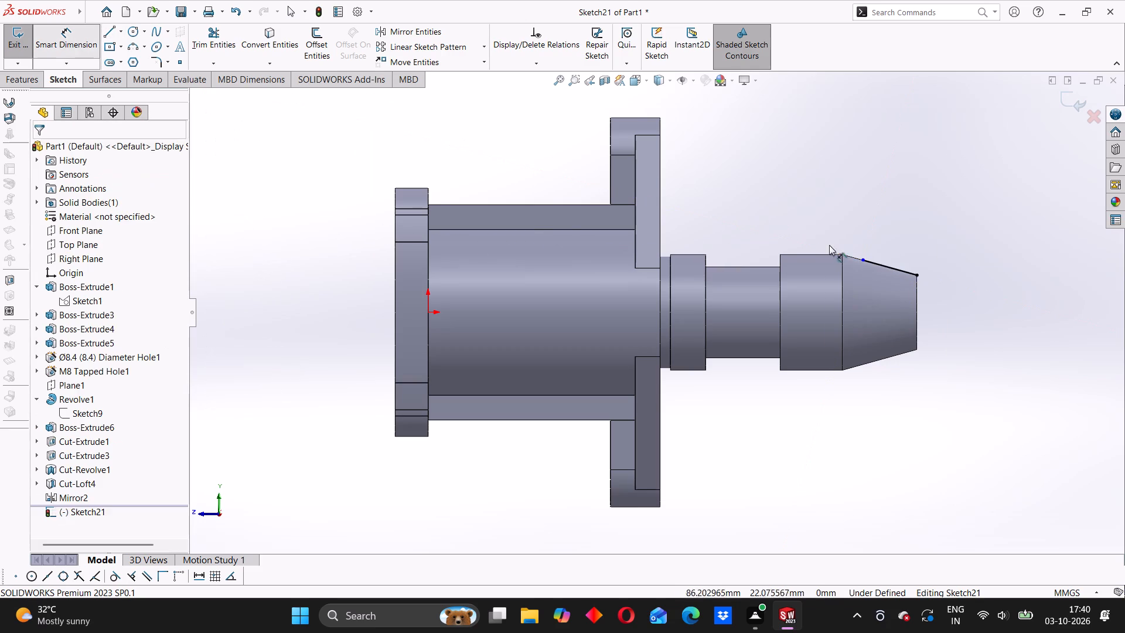
pyautogui.click(918, 274)
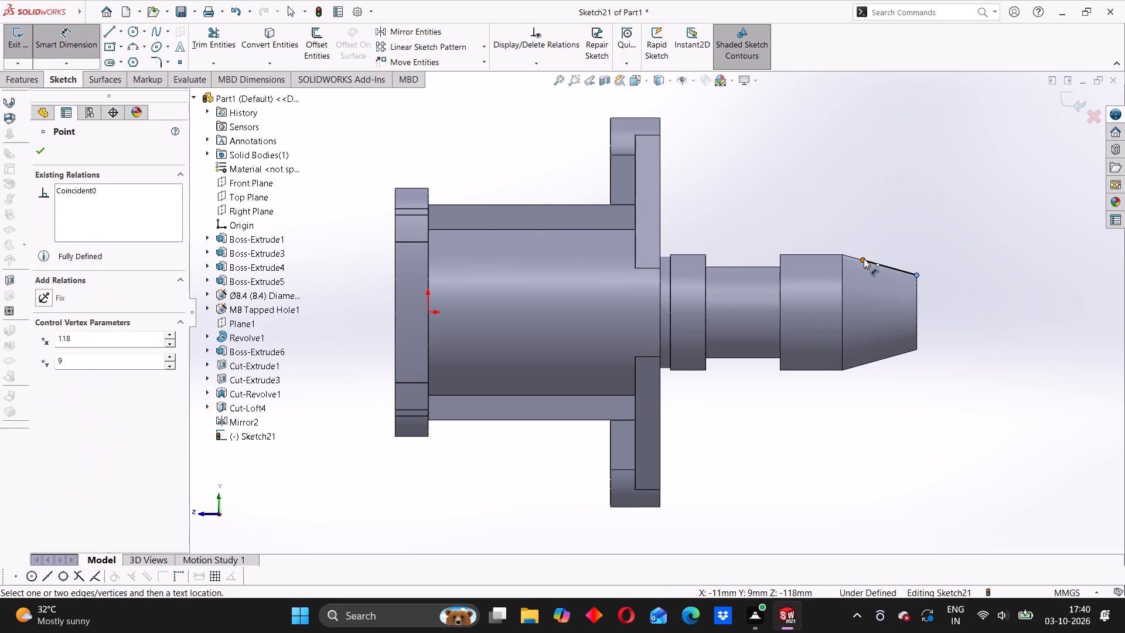
pyautogui.click(864, 258)
pyautogui.click(864, 216)
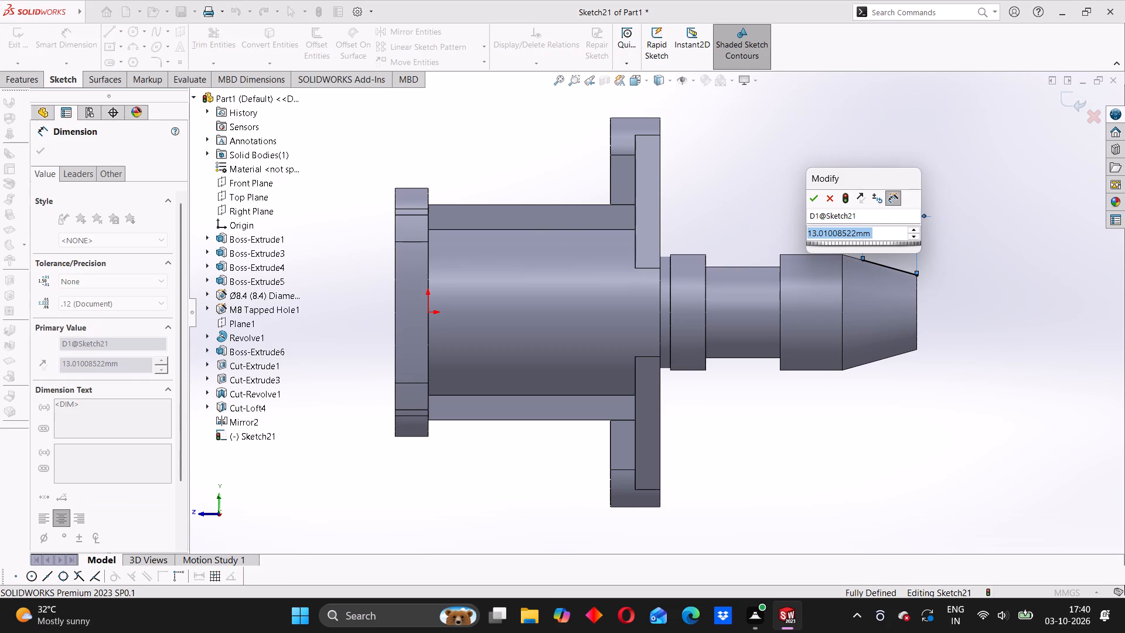
pyautogui.write('10')
pyautogui.press('Return')
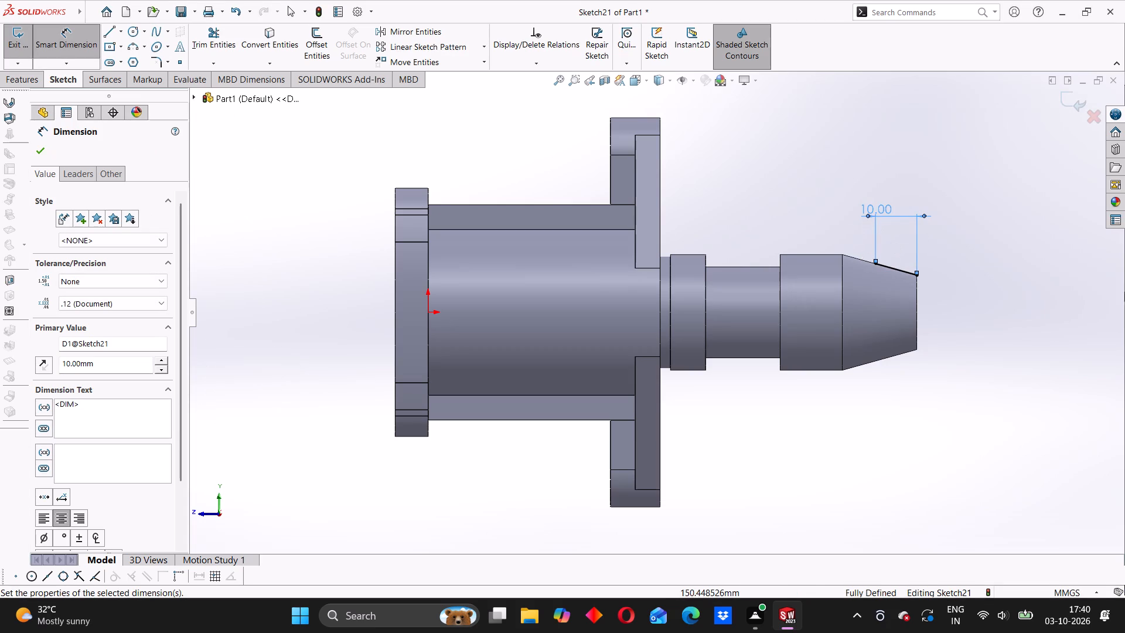
# Convert the 10 mm tapered line to construction geometry and exit the sketch.
pyautogui.rightClick(888, 266)
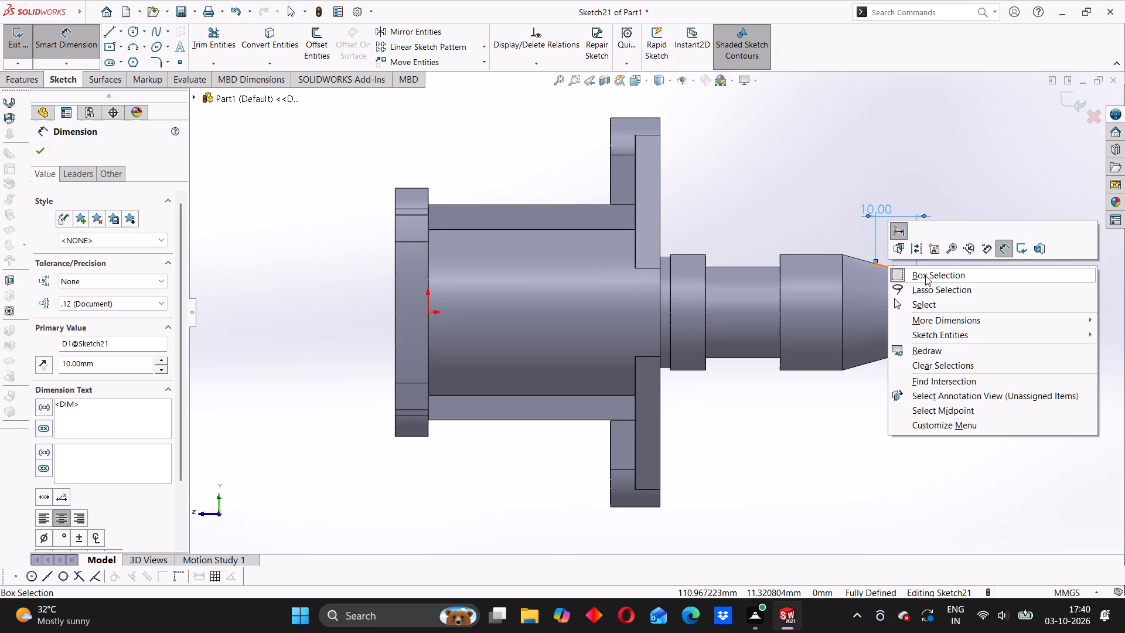
pyautogui.click(923, 254)
pyautogui.click(966, 178)
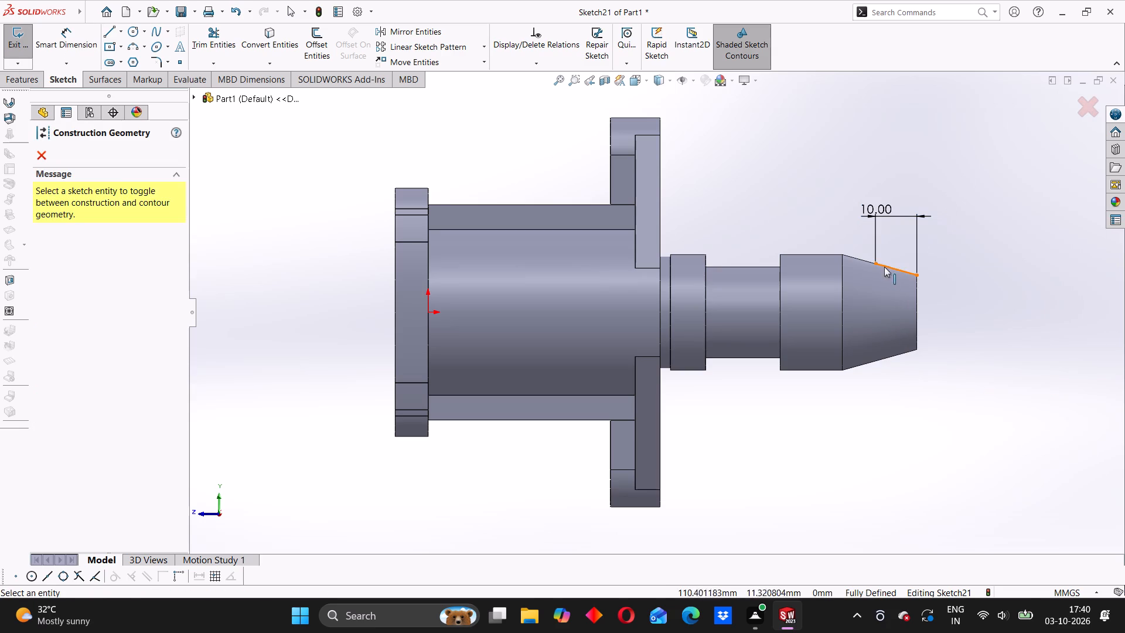
pyautogui.click(1078, 110)
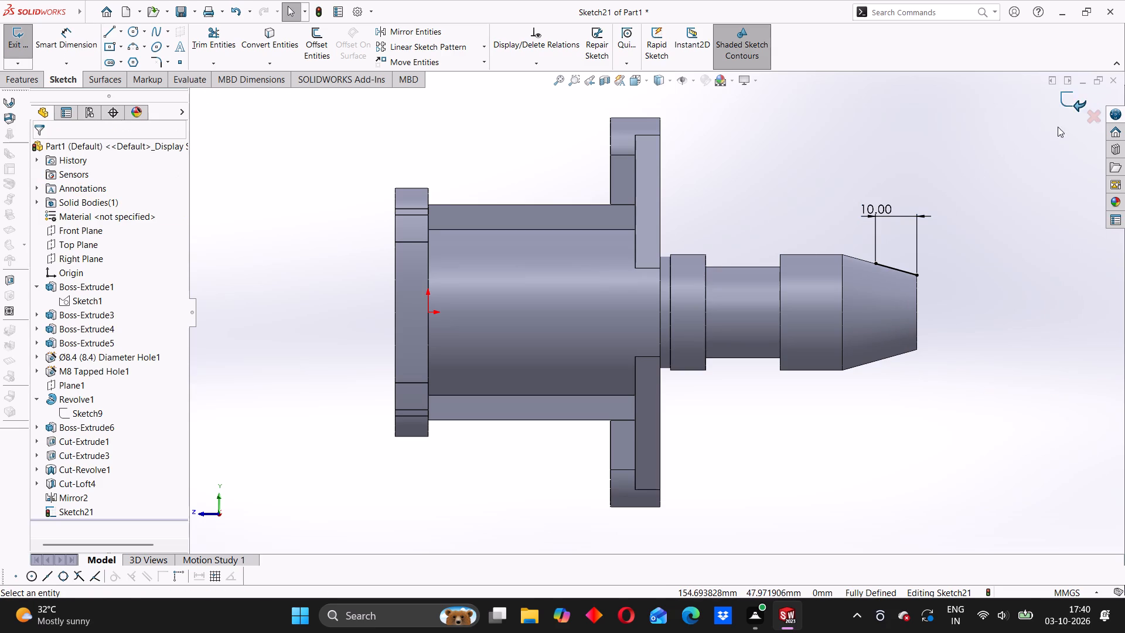
pyautogui.rightClick(891, 268)
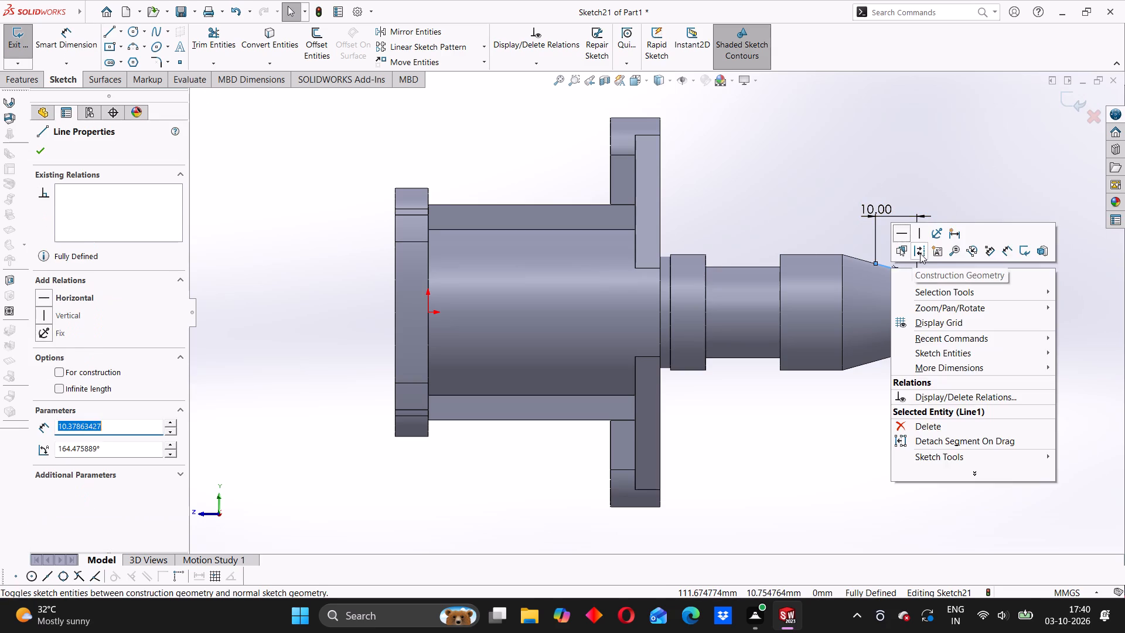
pyautogui.click(920, 253)
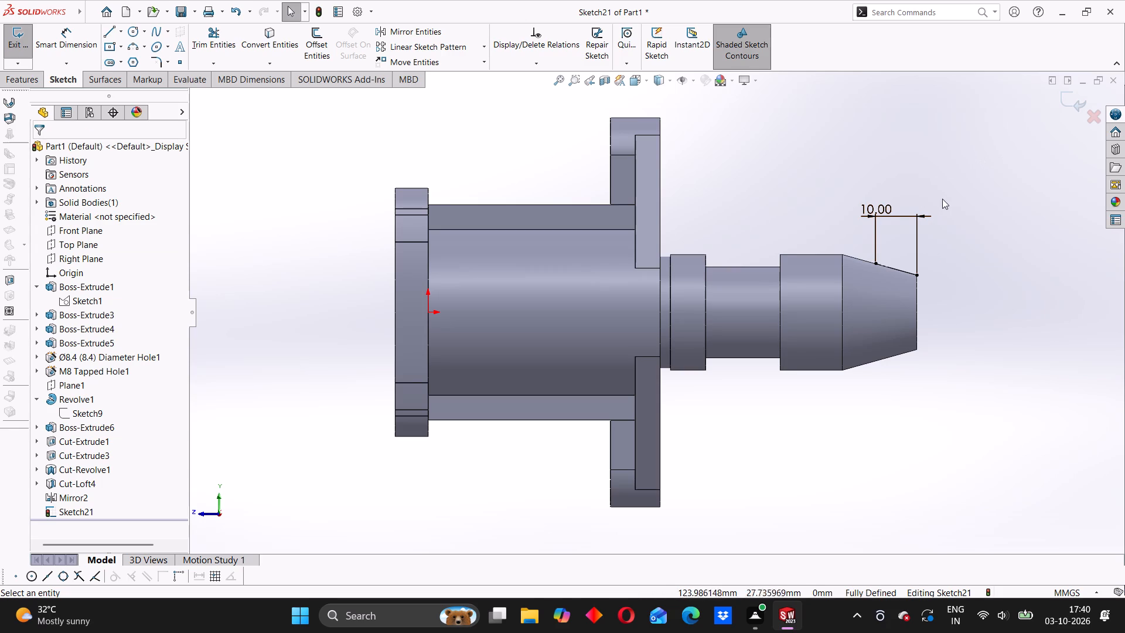
pyautogui.moveTo(935, 213); pyautogui.dragTo(865, 293, button='middle')
pyautogui.scroll(-4, 809, 291)
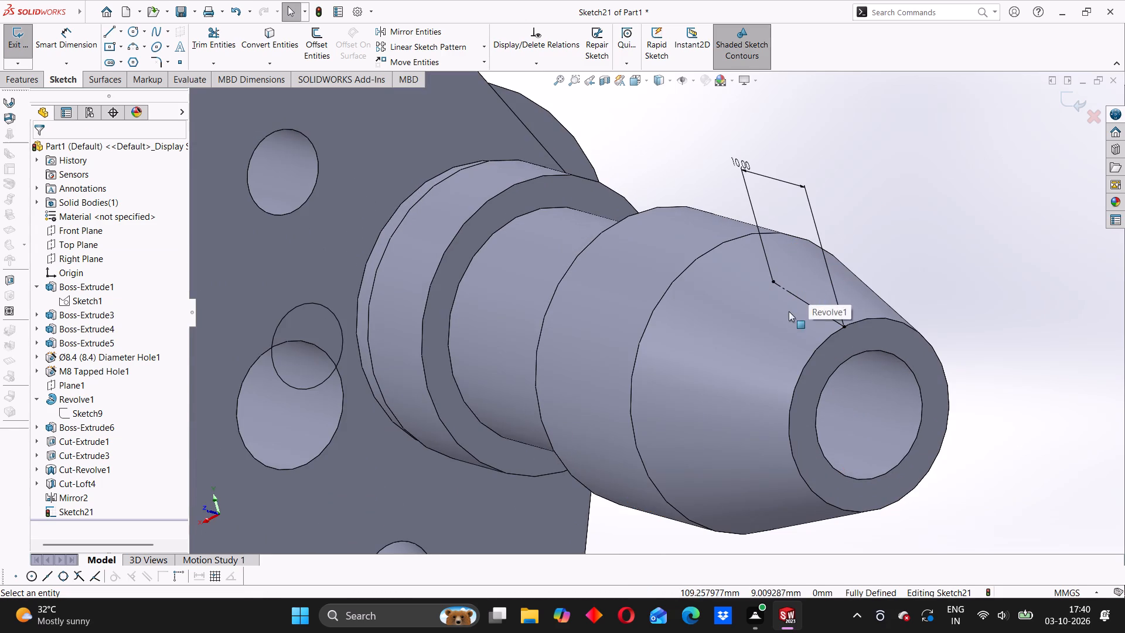
pyautogui.moveTo(789, 316); pyautogui.dragTo(806, 329, button='middle')
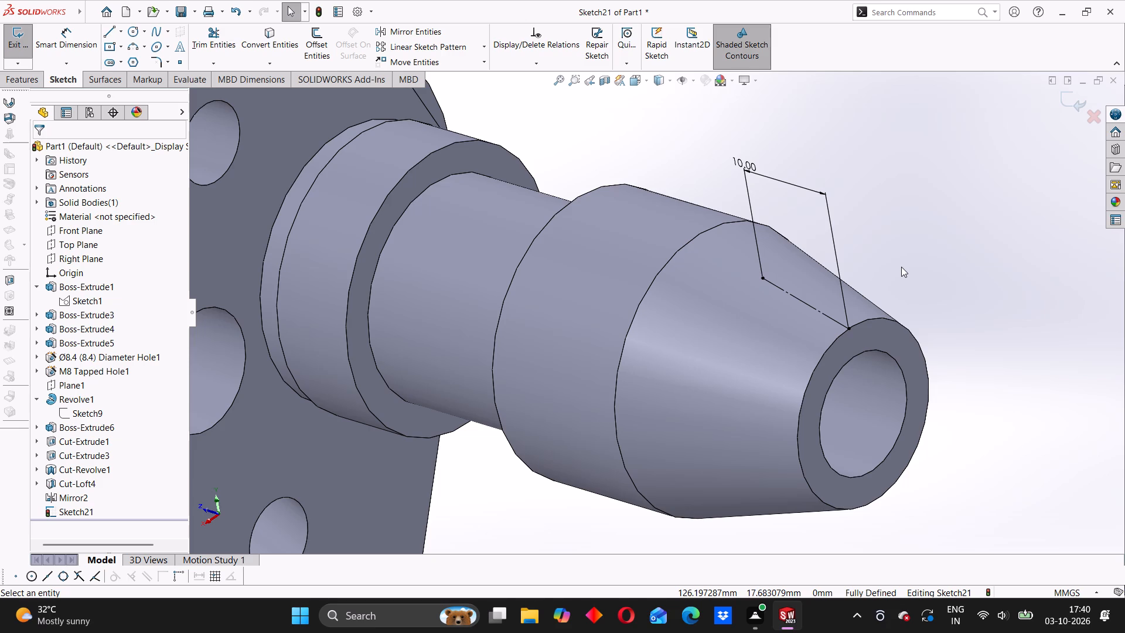
pyautogui.scroll(2, 885, 306)
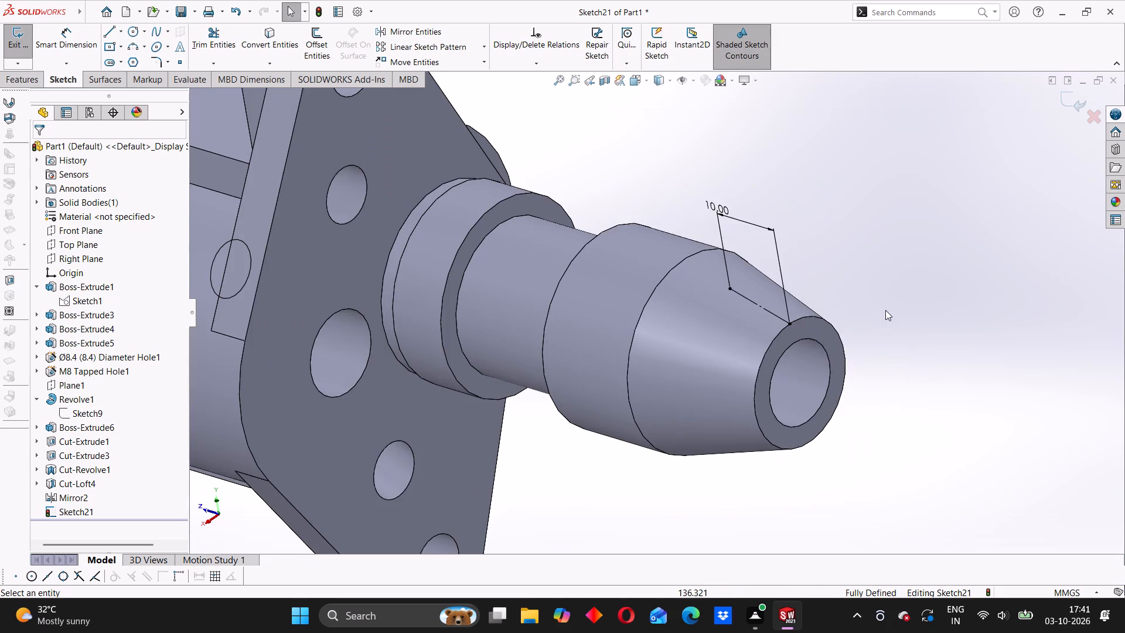
pyautogui.moveTo(907, 346); pyautogui.dragTo(838, 348, button='middle')
pyautogui.click(1075, 103)
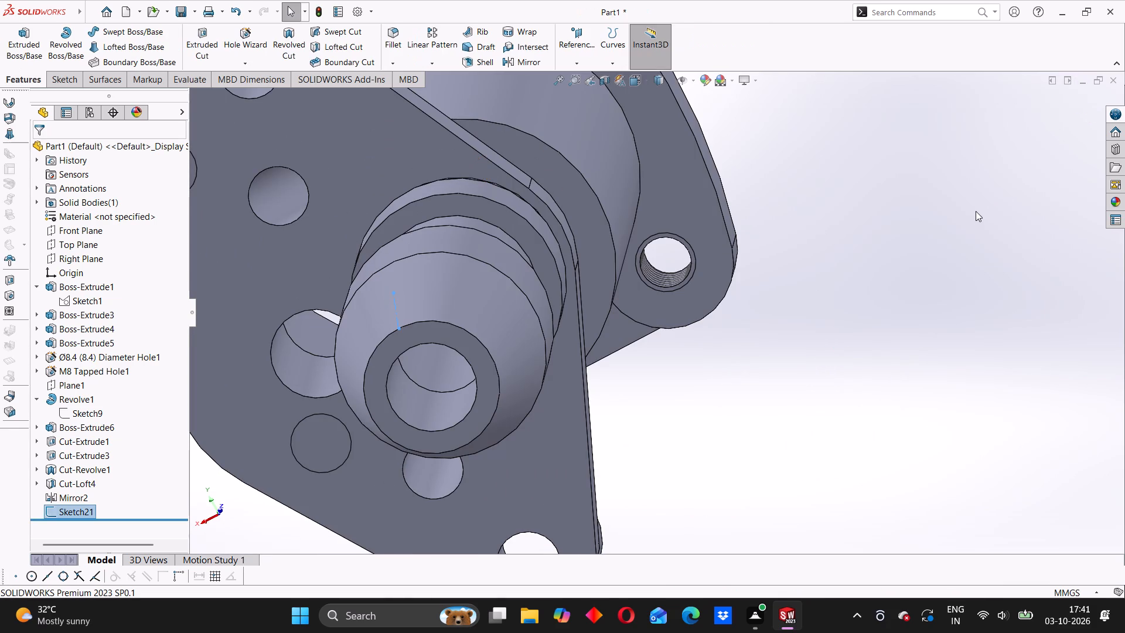
# Start a Hole Wizard feature with the plain Hole type and set its type to Drill sizes.
pyautogui.scroll(6, 654, 309)
pyautogui.moveTo(613, 310); pyautogui.dragTo(606, 341, button='middle')
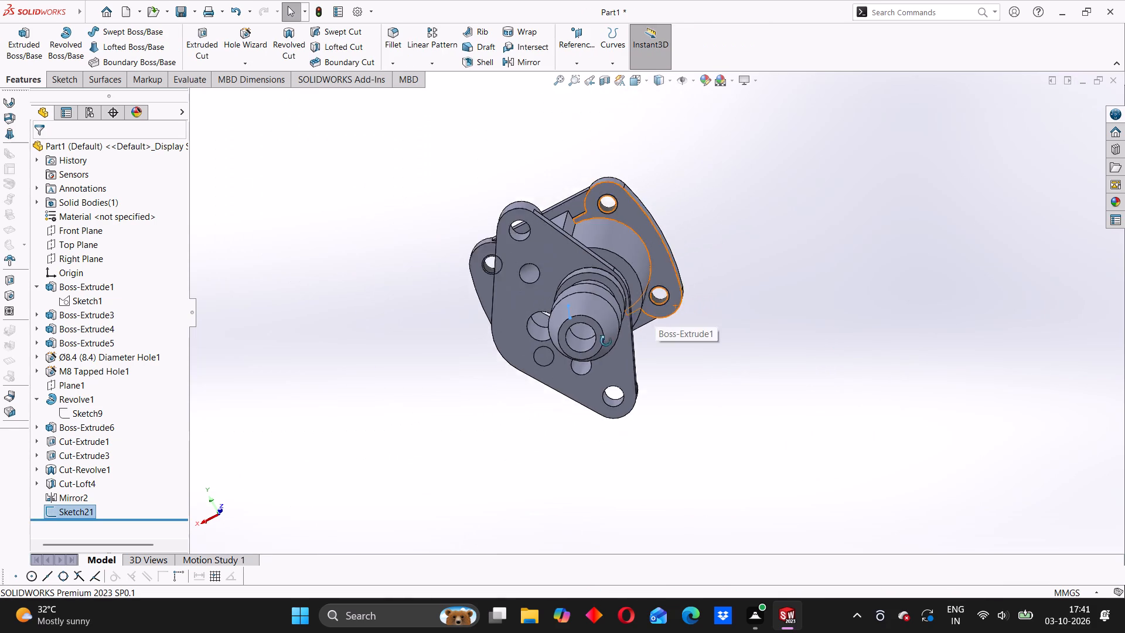
pyautogui.moveTo(606, 341); pyautogui.dragTo(601, 390, button='middle')
pyautogui.moveTo(593, 342); pyautogui.dragTo(581, 384, button='middle')
pyautogui.click(455, 384)
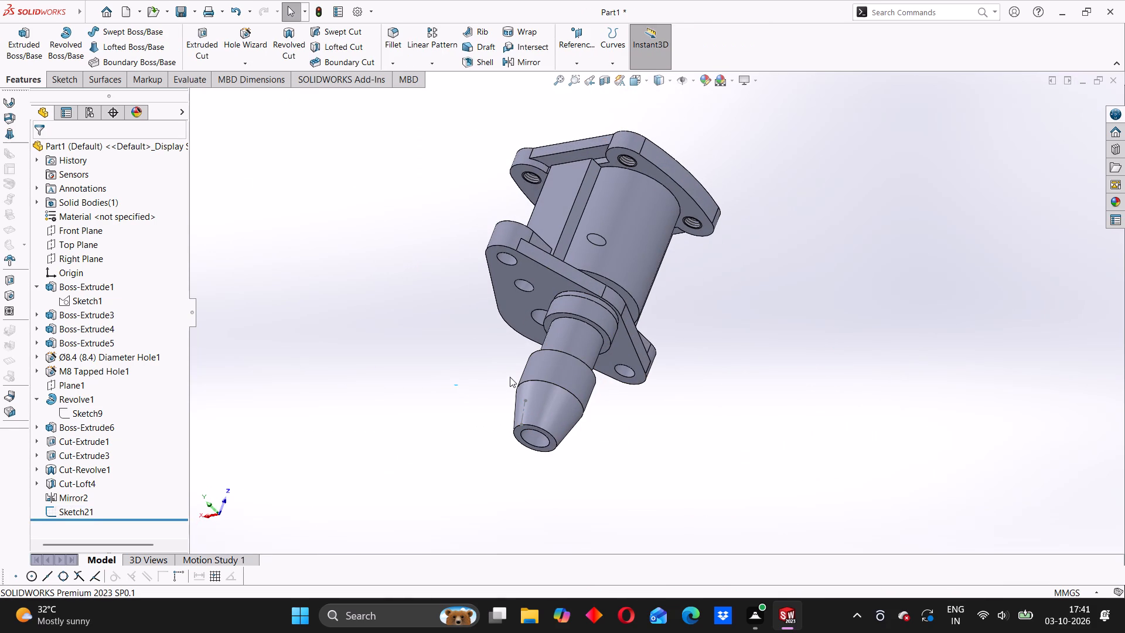
pyautogui.moveTo(485, 388); pyautogui.dragTo(537, 367, button='middle')
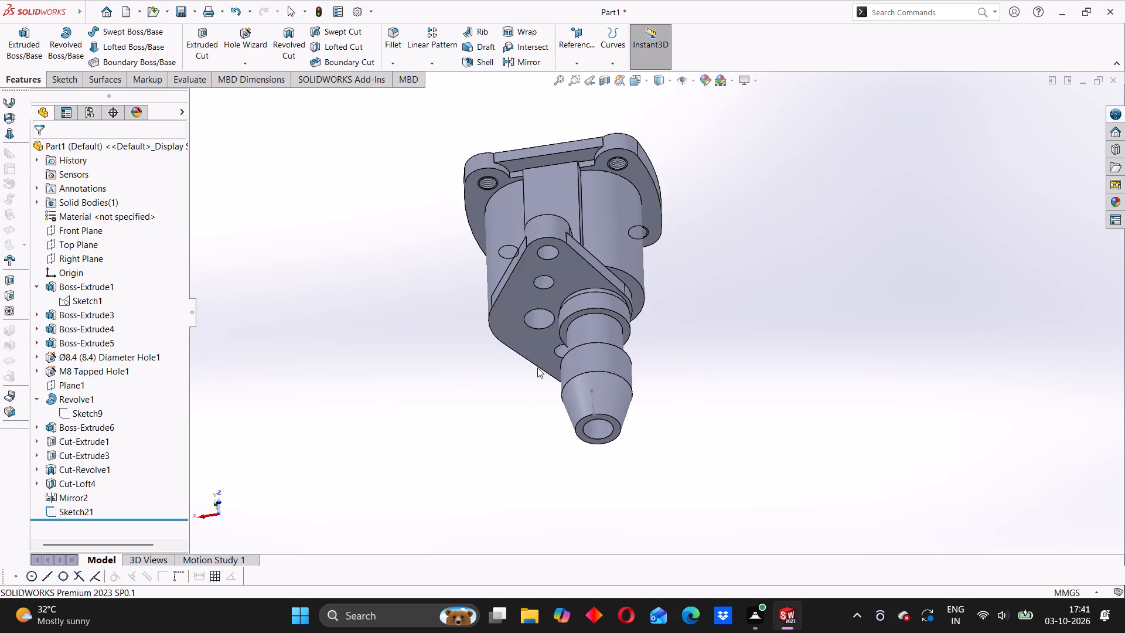
pyautogui.moveTo(537, 367); pyautogui.dragTo(532, 372, button='middle')
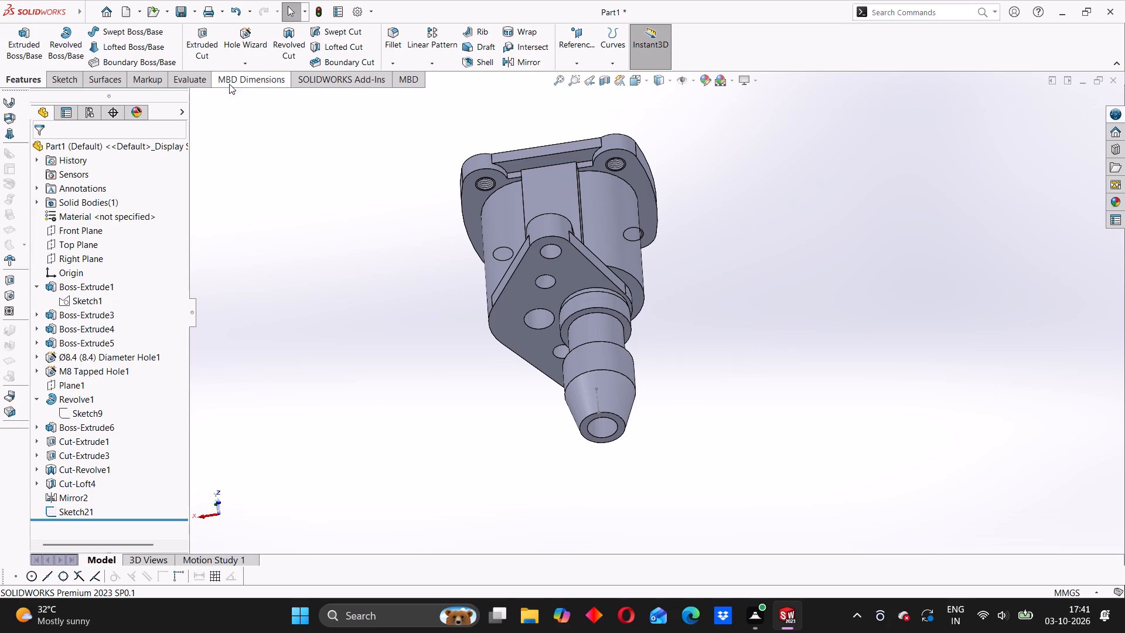
pyautogui.click(255, 50)
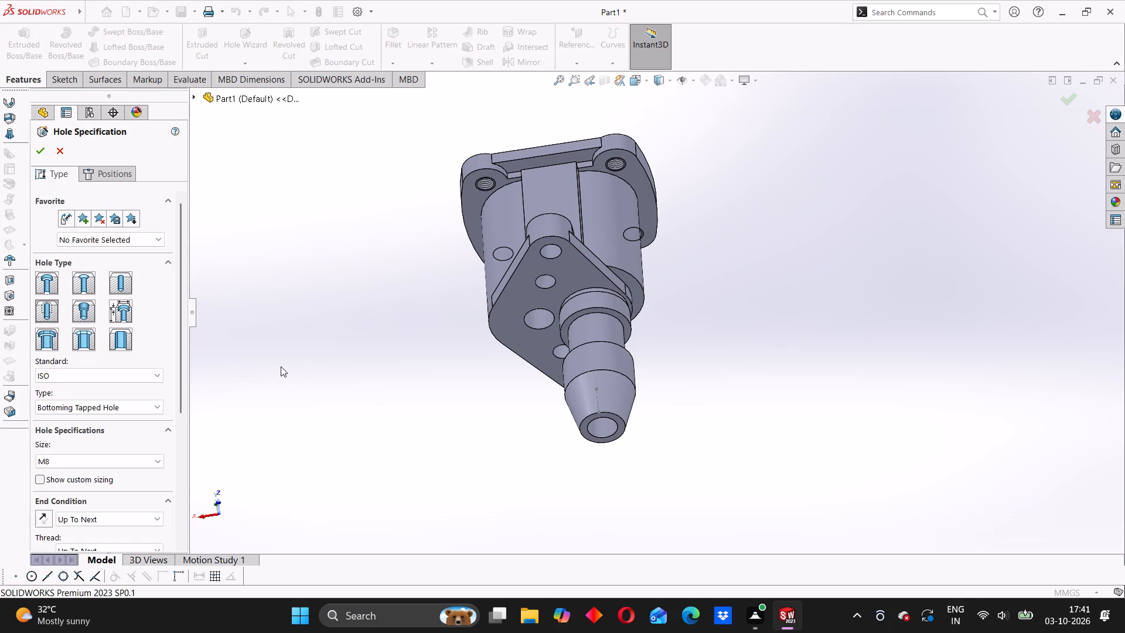
pyautogui.click(122, 280)
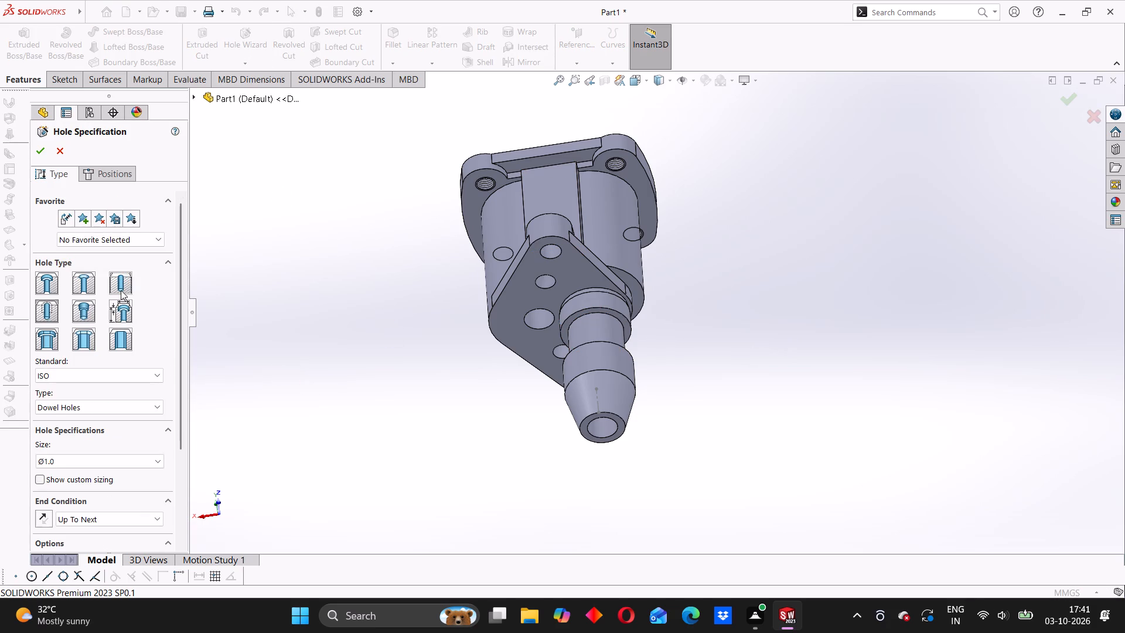
pyautogui.click(144, 410)
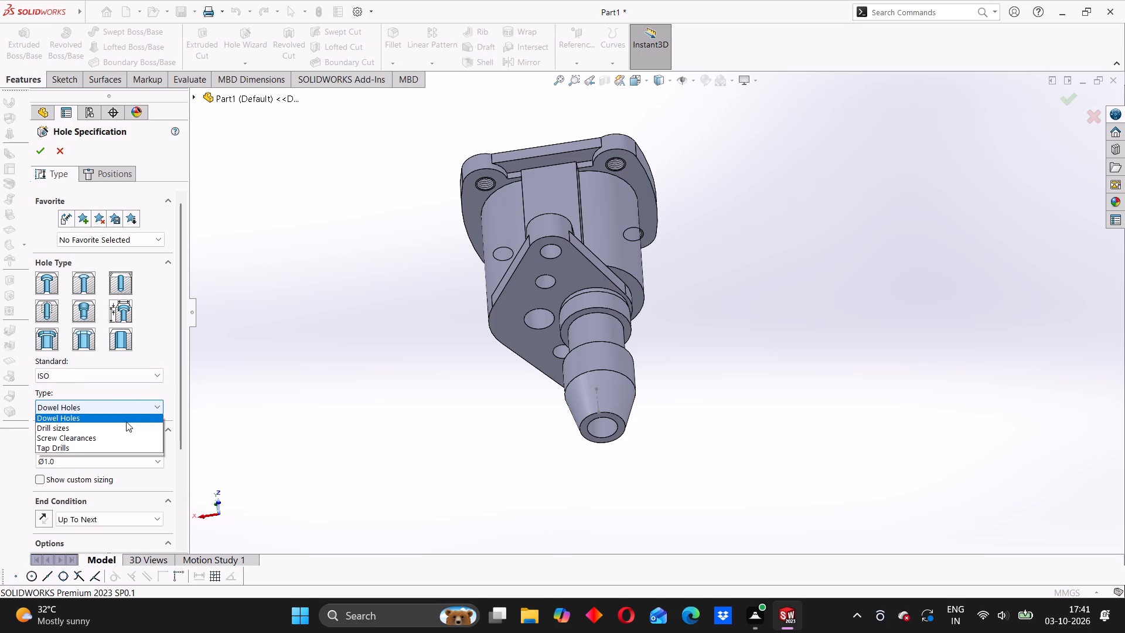
pyautogui.click(82, 435)
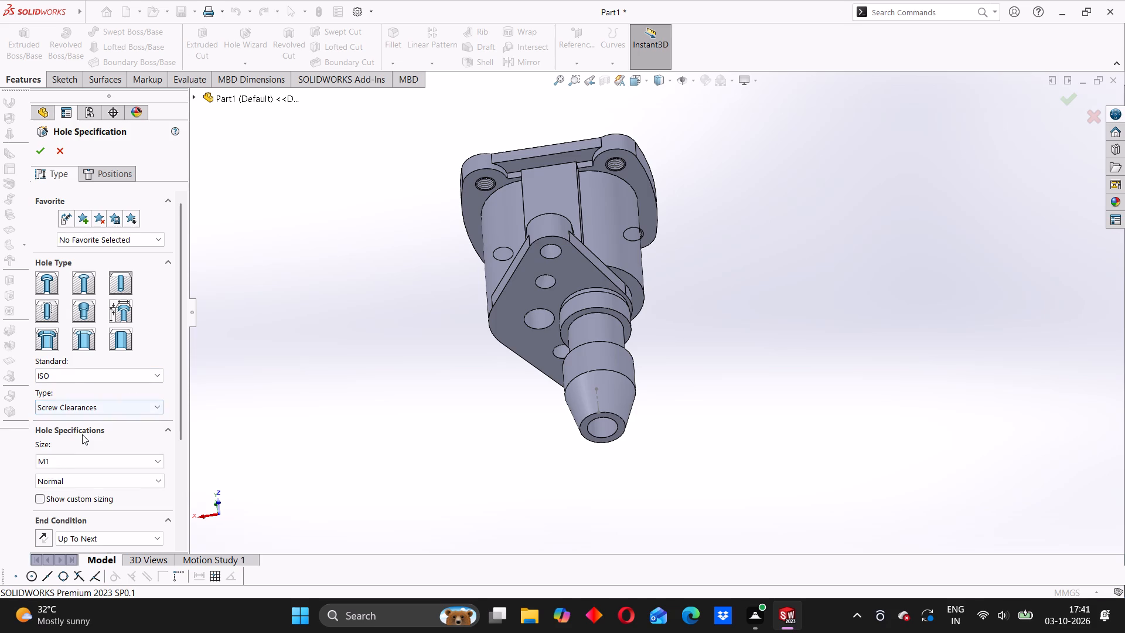
pyautogui.click(115, 407)
pyautogui.click(69, 430)
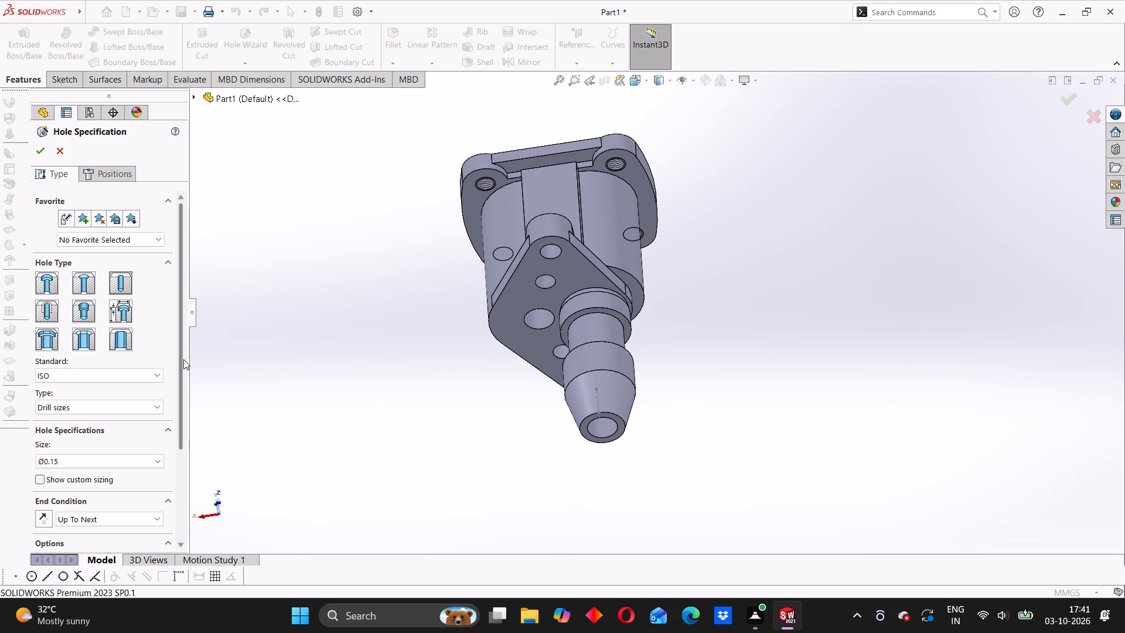
# Set the drill hole size to Ø3.0.
pyautogui.moveTo(183, 359); pyautogui.dragTo(187, 395)
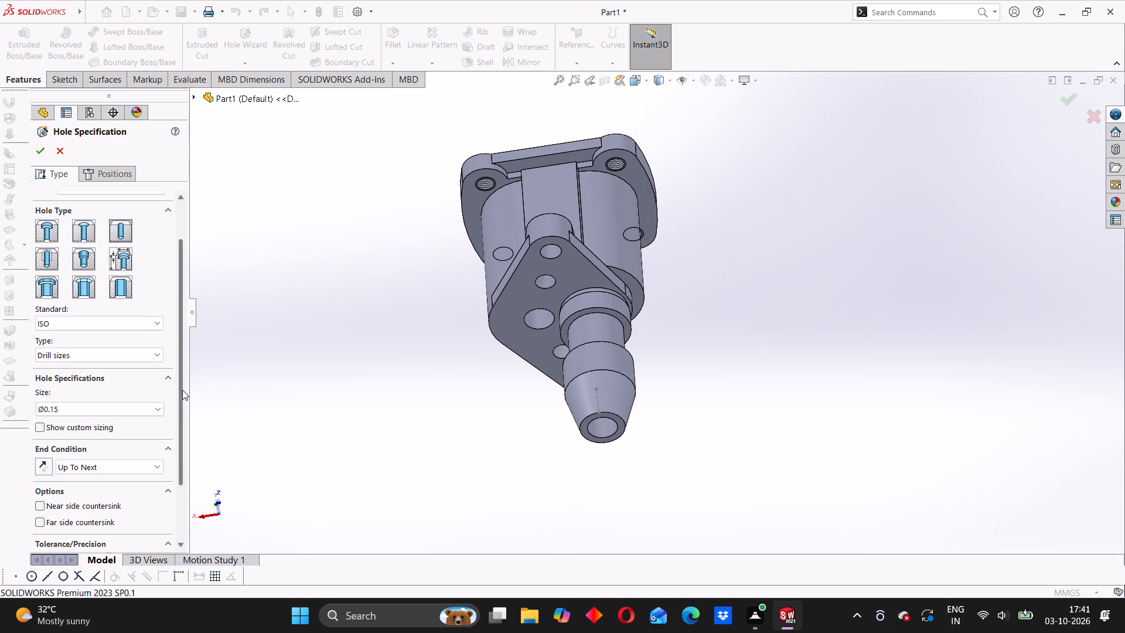
pyautogui.moveTo(182, 390); pyautogui.dragTo(179, 499)
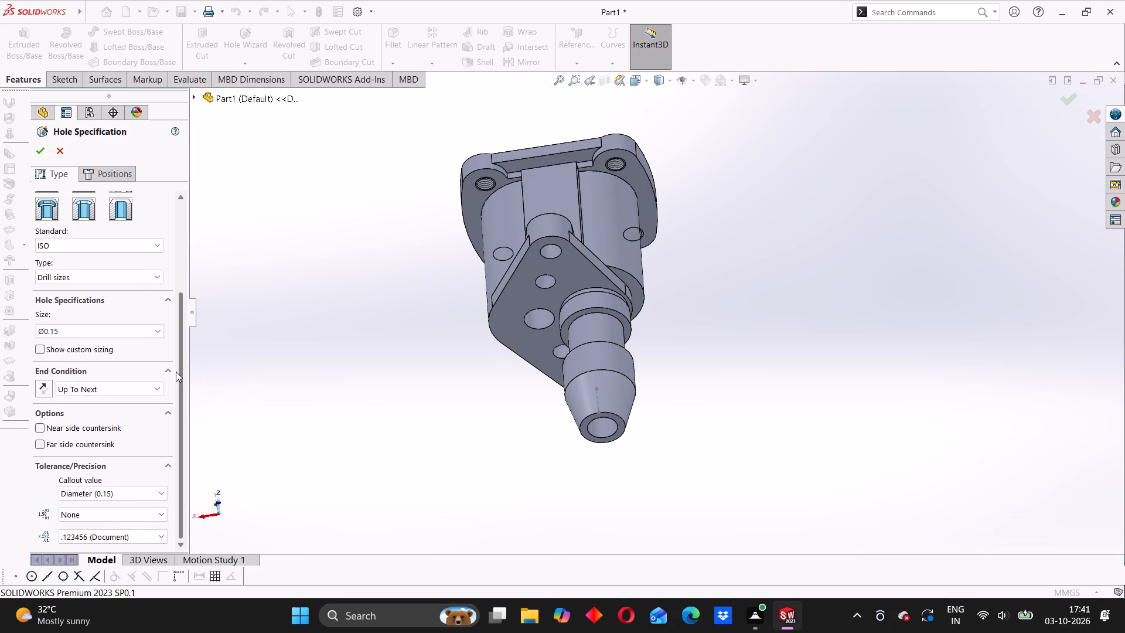
pyautogui.click(122, 327)
pyautogui.scroll(-4, 86, 385)
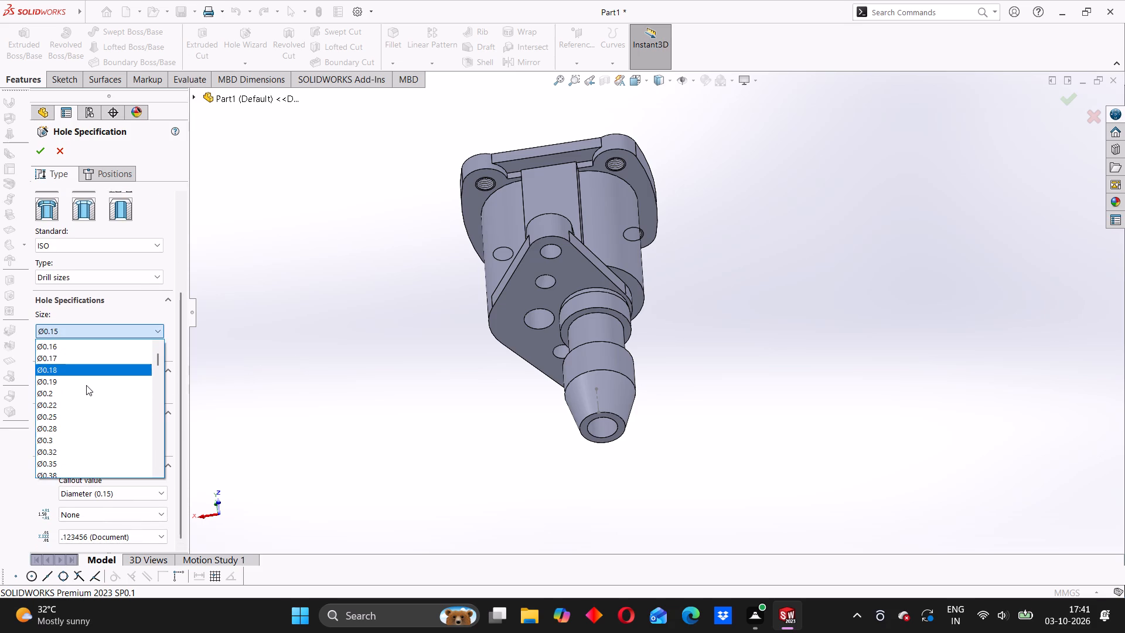
pyautogui.scroll(3, 88, 382)
pyautogui.scroll(-10, 90, 380)
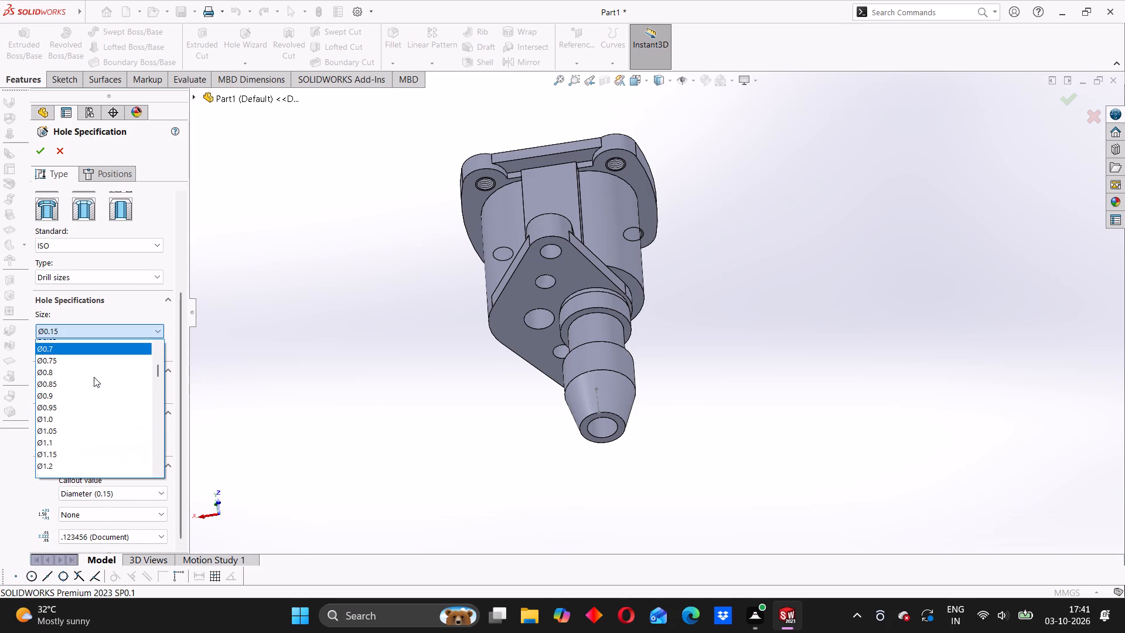
pyautogui.scroll(-9, 94, 376)
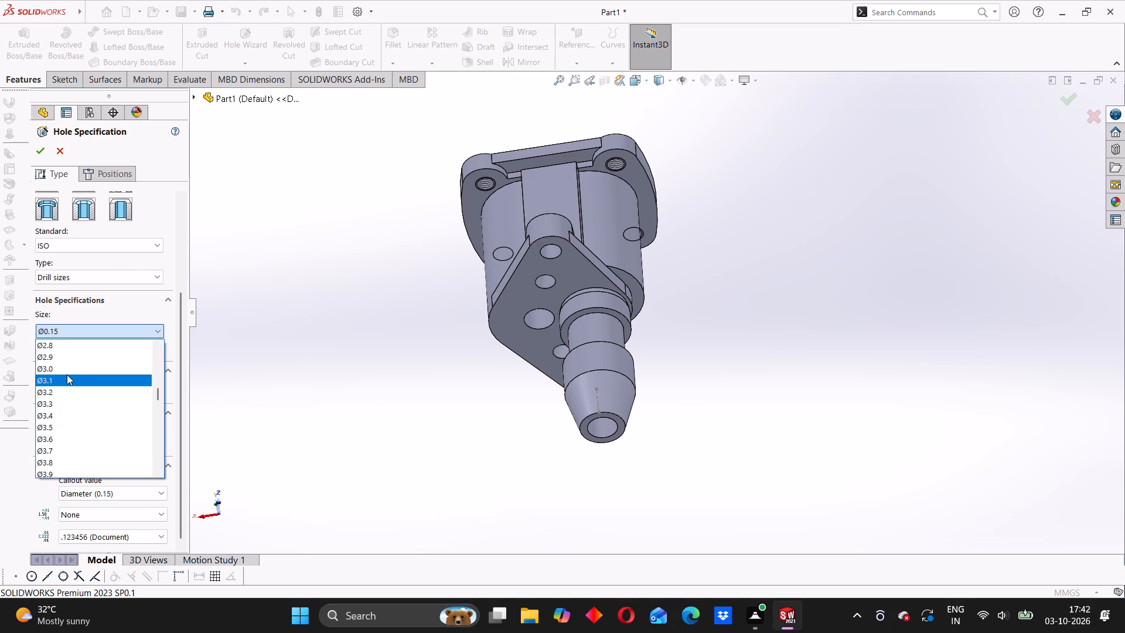
pyautogui.click(63, 369)
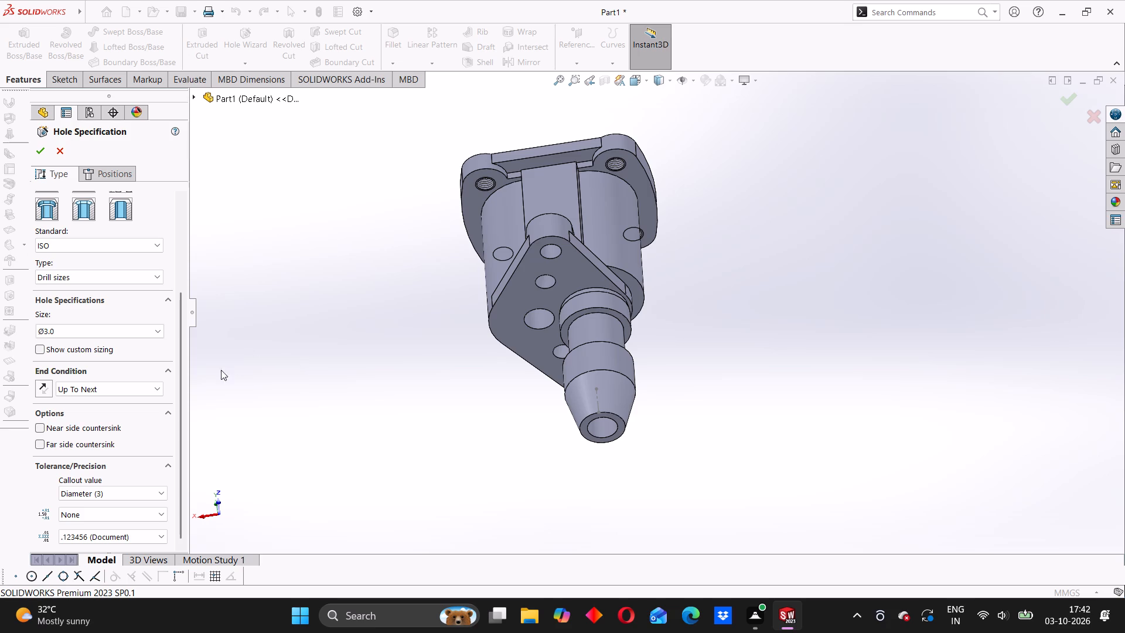
# Add a near side countersink to the hole with a 4 mm diameter.
pyautogui.click(40, 430)
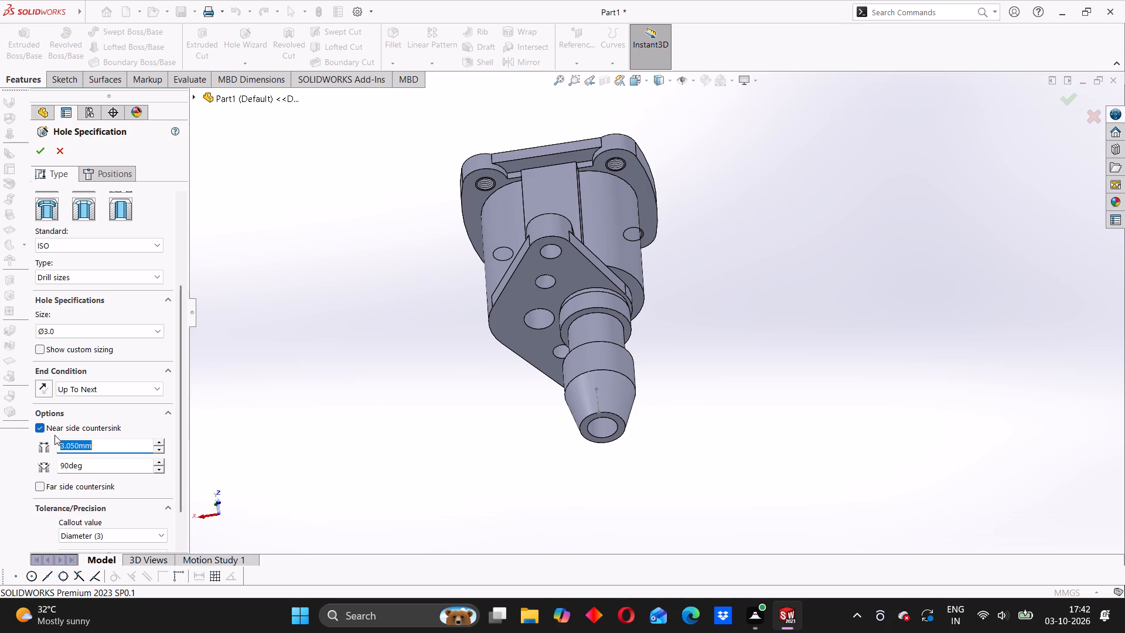
pyautogui.press('4')
pyautogui.press('Return')
# Choose the tapered nozzle face for the hole position and place a point at the construction line's upper endpoint.
pyautogui.click(125, 177)
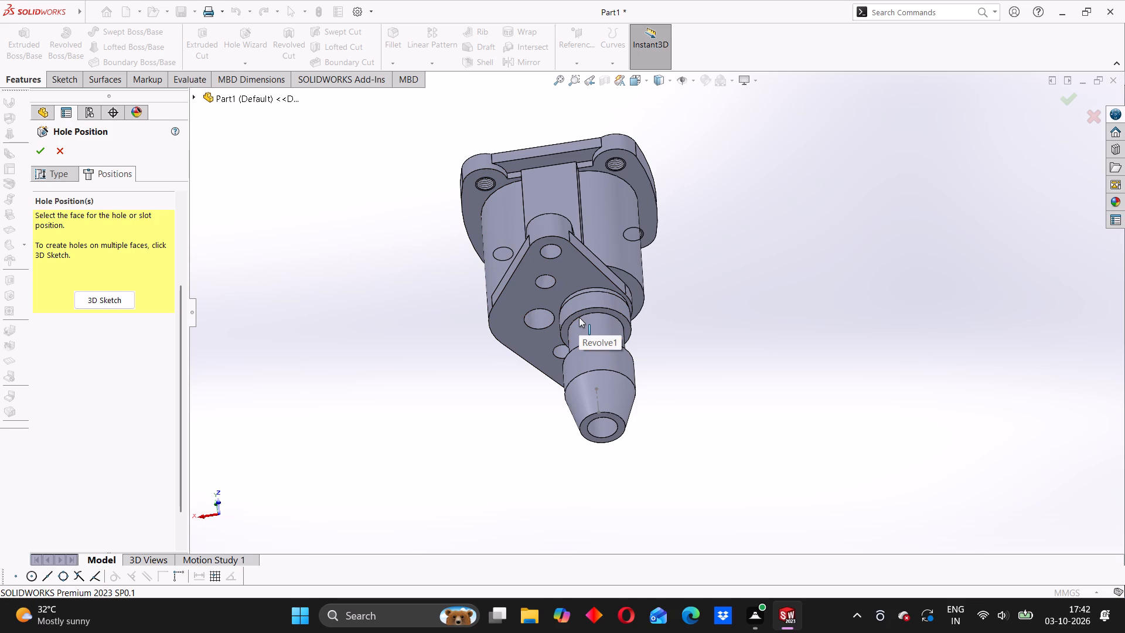
pyautogui.moveTo(690, 411); pyautogui.dragTo(683, 417, button='middle')
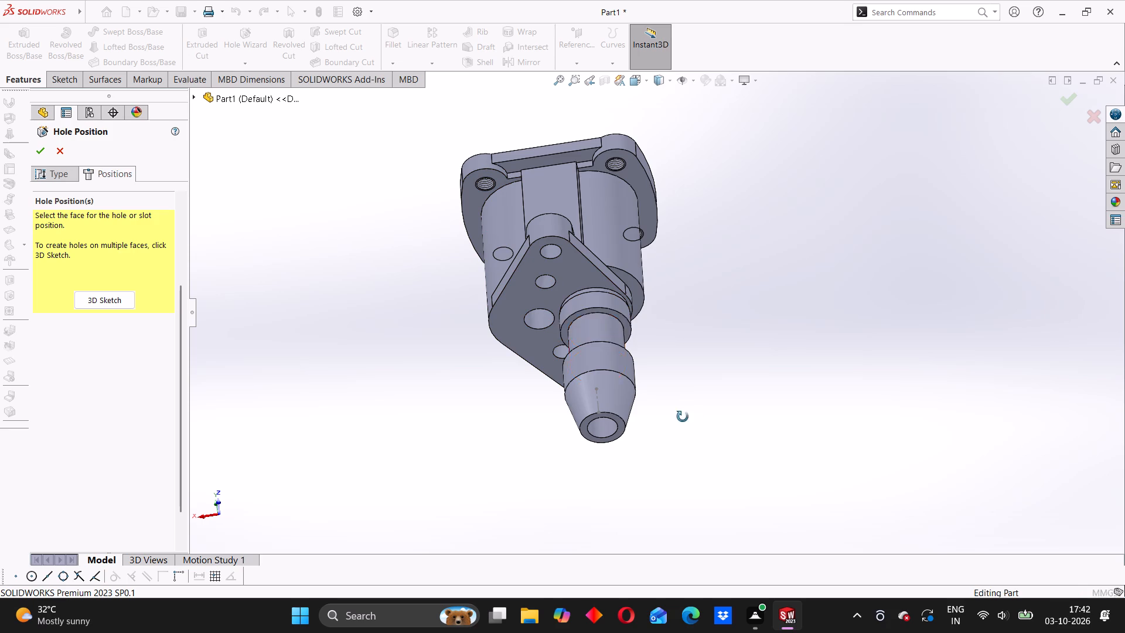
pyautogui.moveTo(683, 417); pyautogui.dragTo(621, 438, button='middle')
pyautogui.click(509, 411)
pyautogui.moveTo(517, 416); pyautogui.dragTo(519, 420, button='middle')
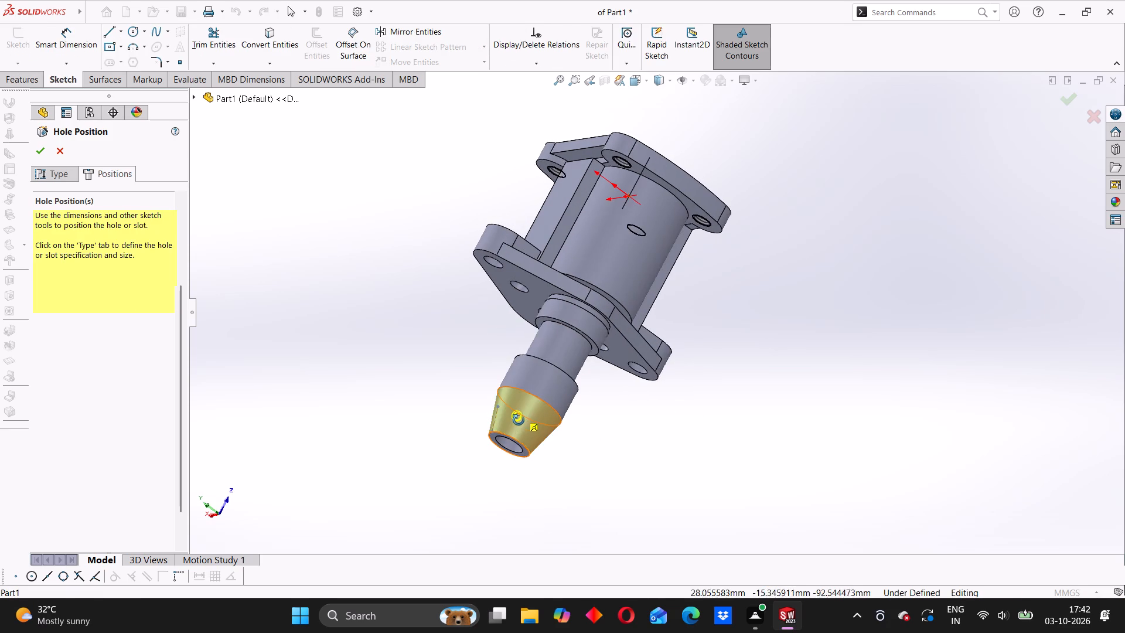
pyautogui.moveTo(519, 420); pyautogui.dragTo(528, 435, button='middle')
pyautogui.scroll(-5, 520, 426)
pyautogui.scroll(-3, 553, 370)
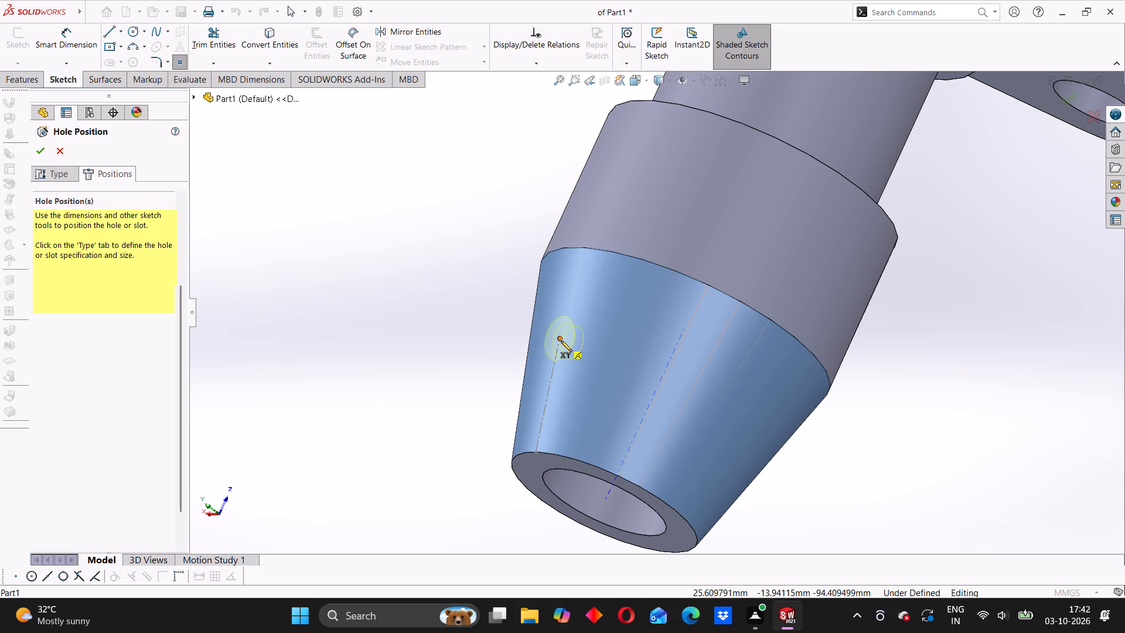
pyautogui.click(561, 341)
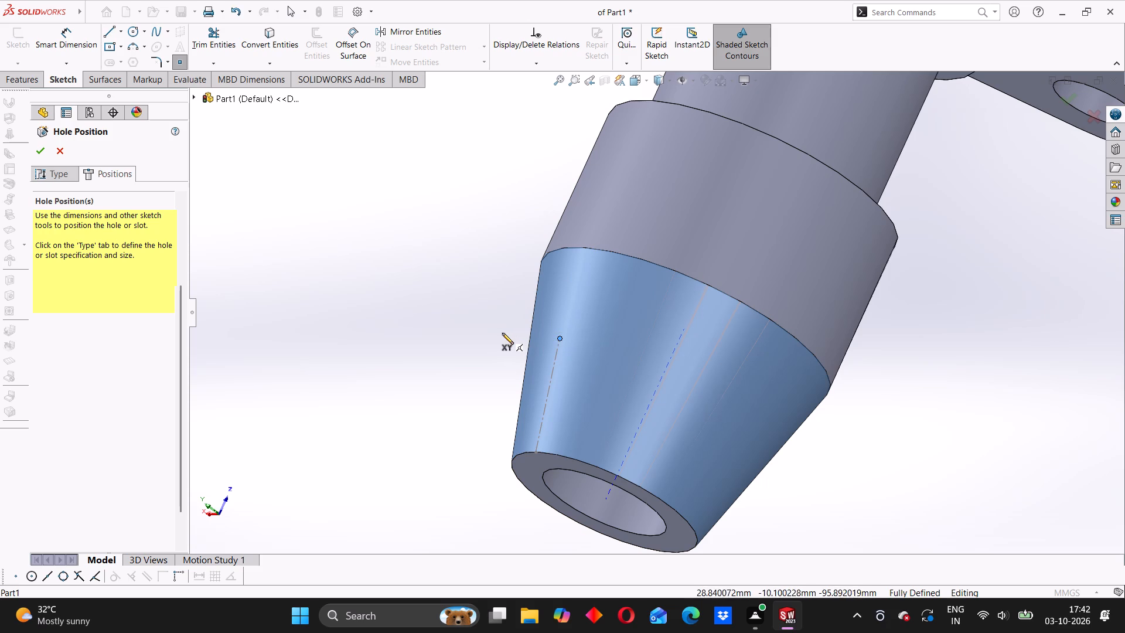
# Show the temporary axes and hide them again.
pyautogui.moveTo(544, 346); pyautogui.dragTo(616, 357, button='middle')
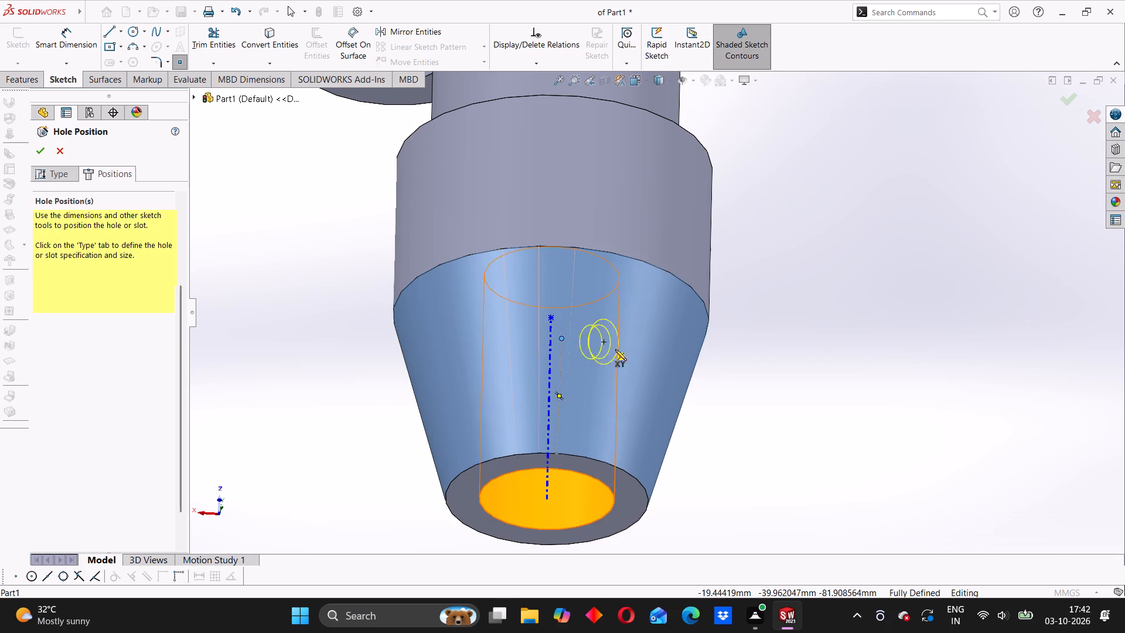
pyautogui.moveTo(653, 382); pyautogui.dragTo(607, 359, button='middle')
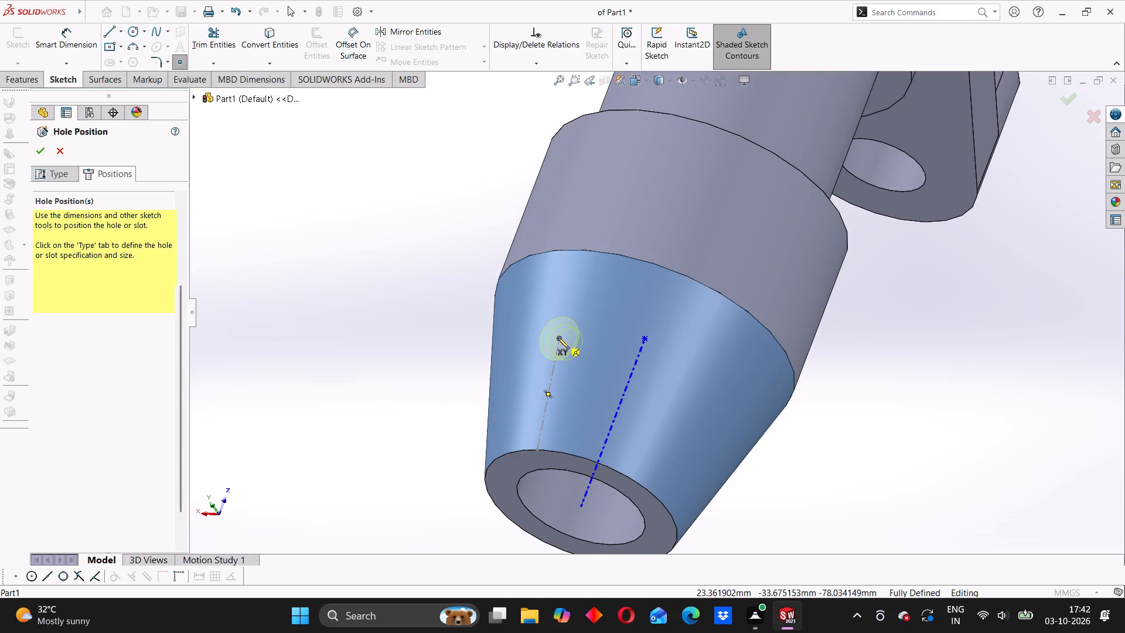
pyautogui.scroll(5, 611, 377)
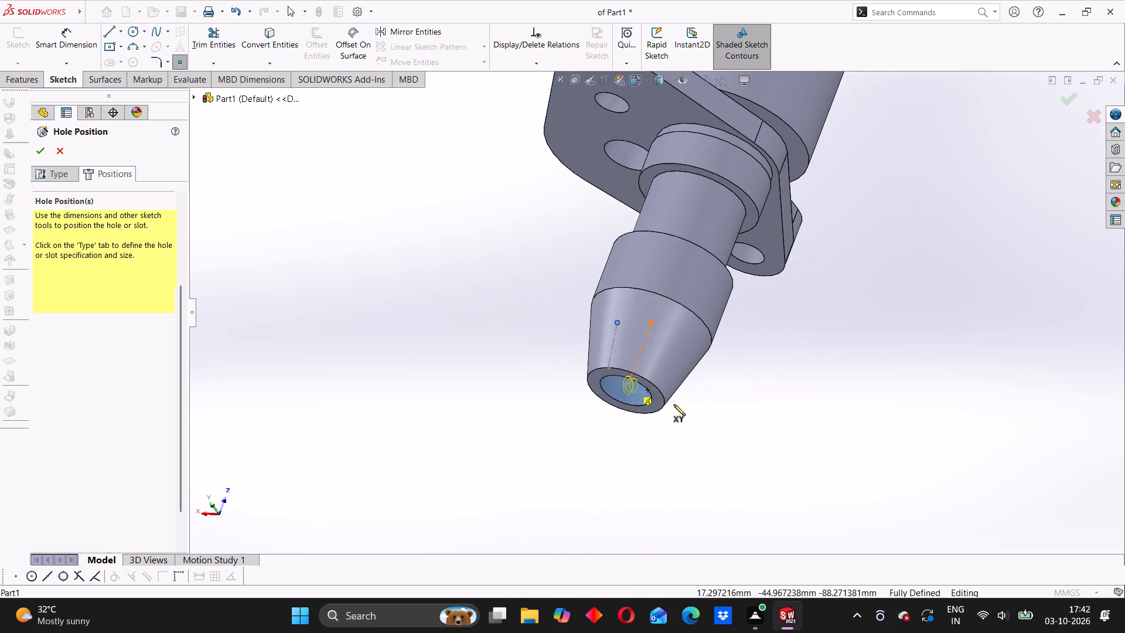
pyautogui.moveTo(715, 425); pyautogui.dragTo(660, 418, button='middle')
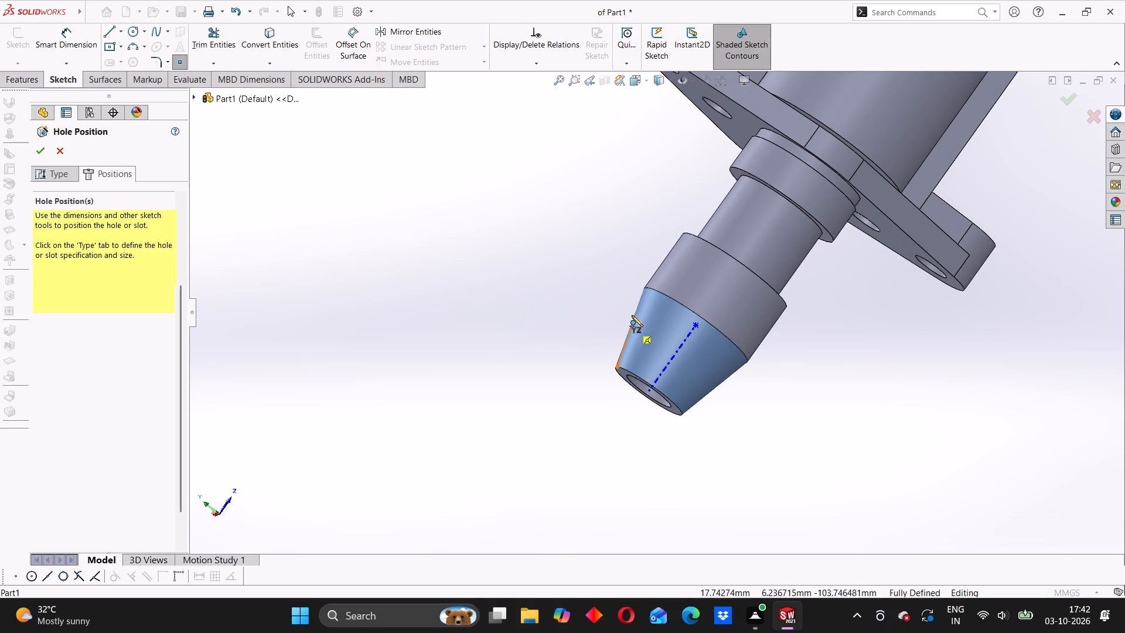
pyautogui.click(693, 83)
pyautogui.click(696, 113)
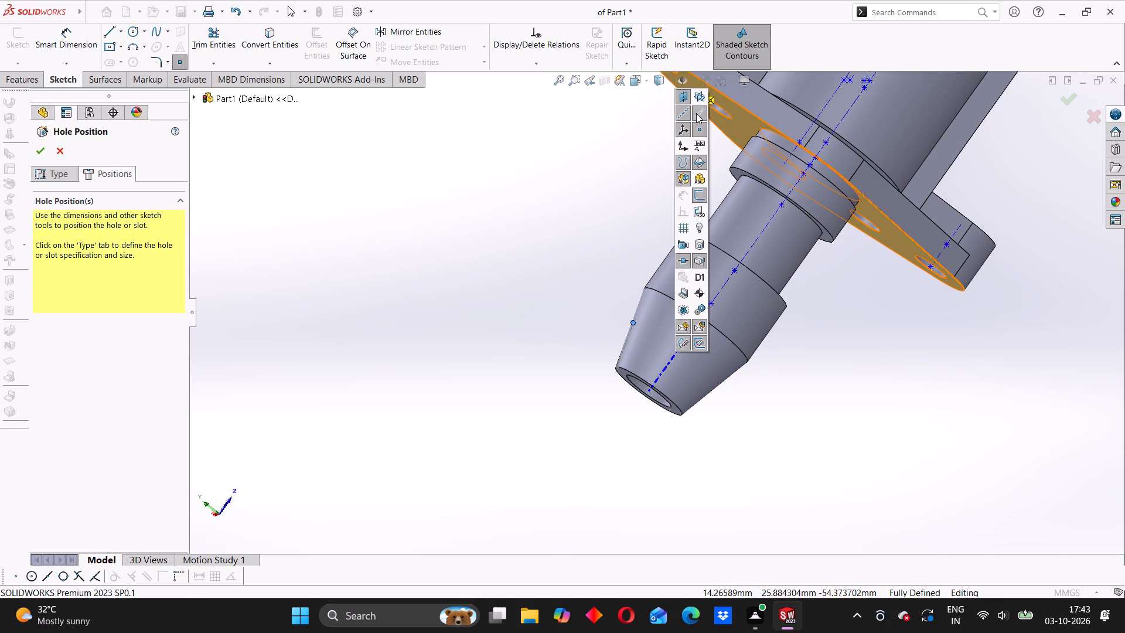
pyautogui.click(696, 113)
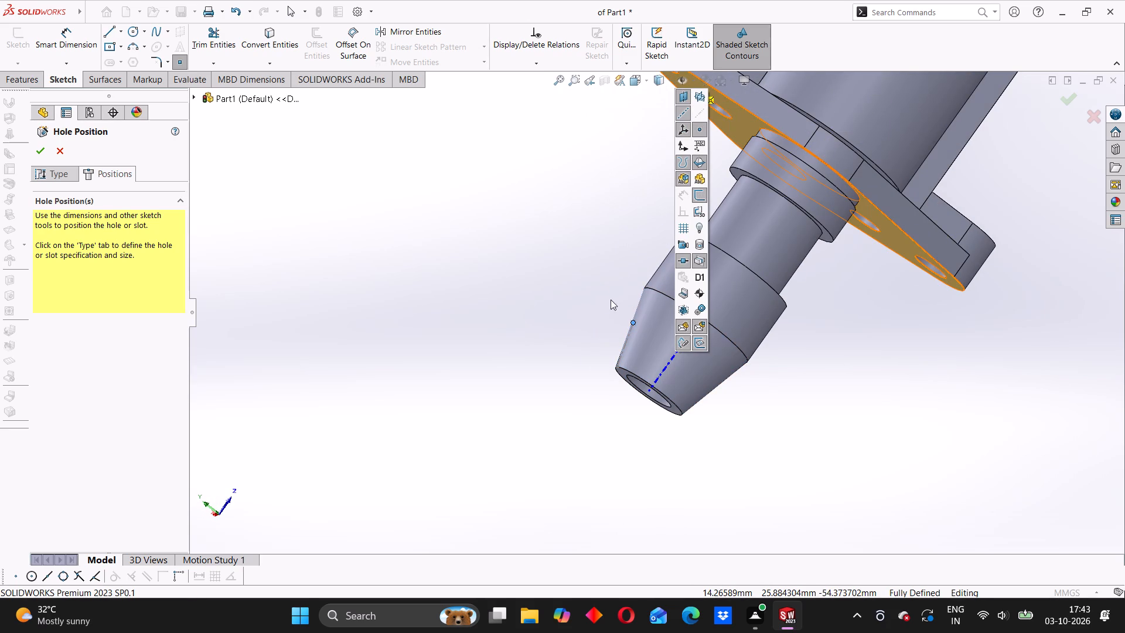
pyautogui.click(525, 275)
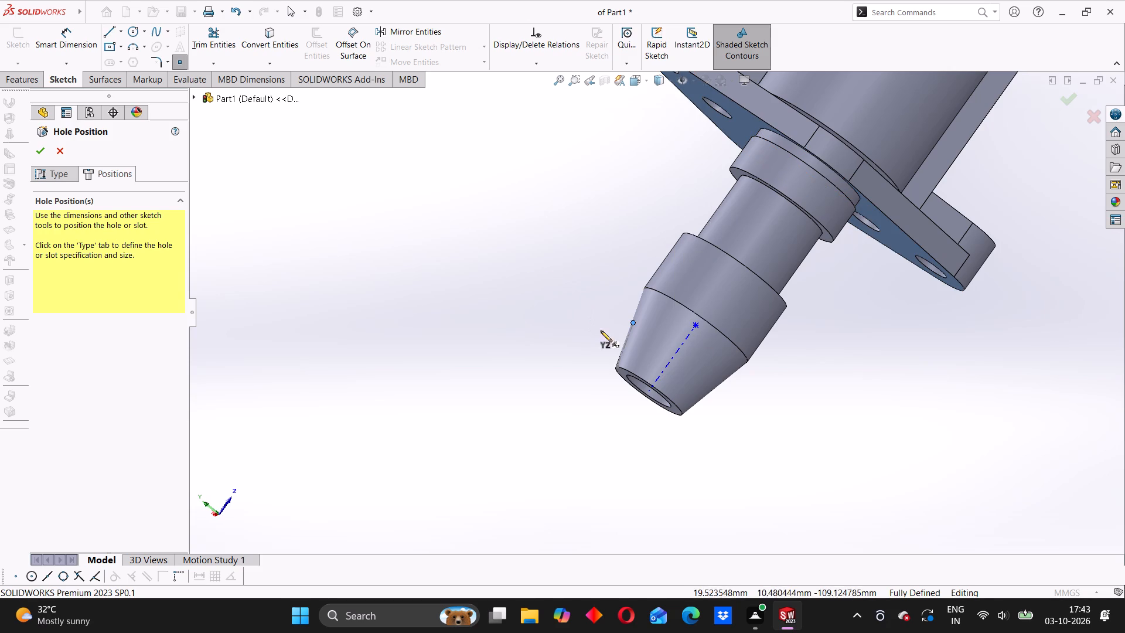
# Place an extra hole point off the part, beside the tapered nozzle tip.
pyautogui.rightClick(686, 338)
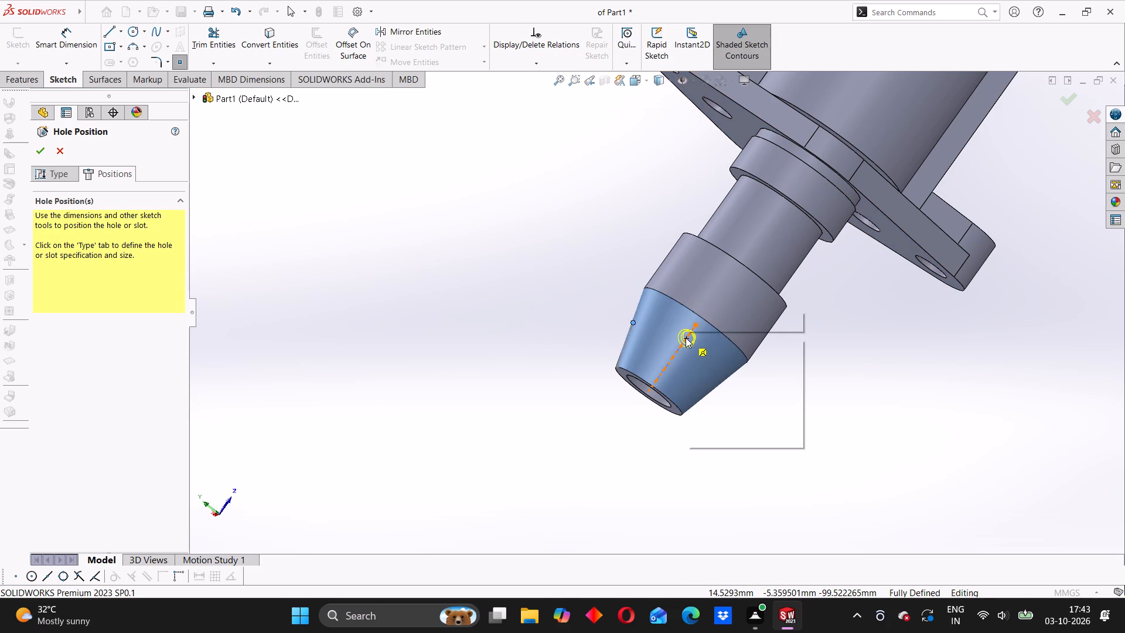
pyautogui.click(554, 297)
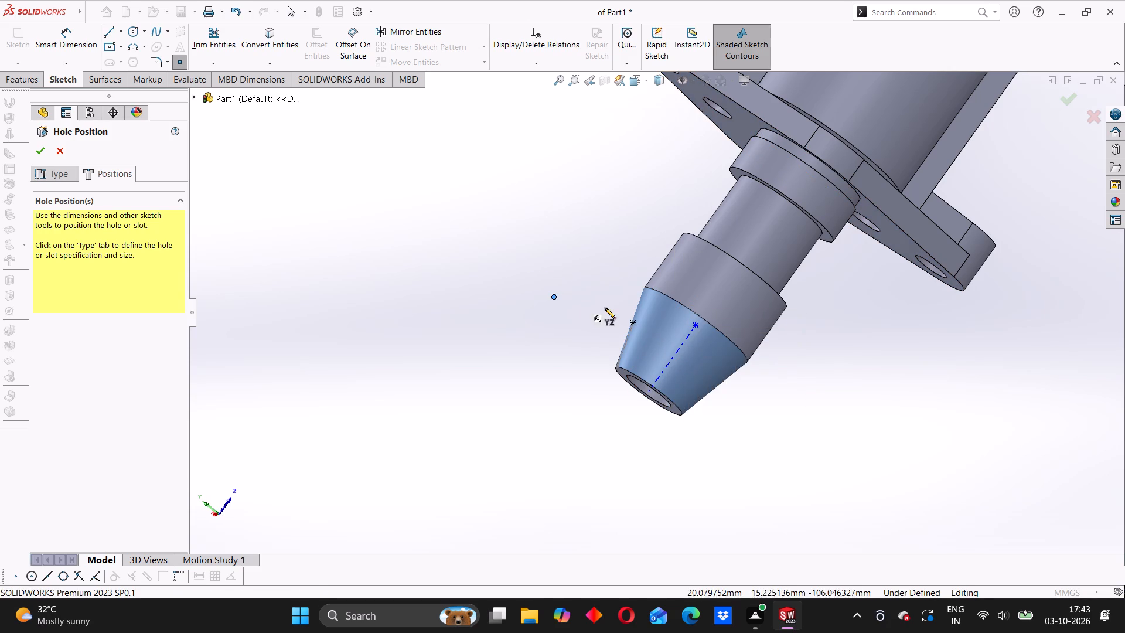
pyautogui.click(555, 296)
# Place another hole point on the tapered face, just beside the construction line's upper endpoint.
pyautogui.moveTo(609, 335); pyautogui.dragTo(688, 363, button='middle')
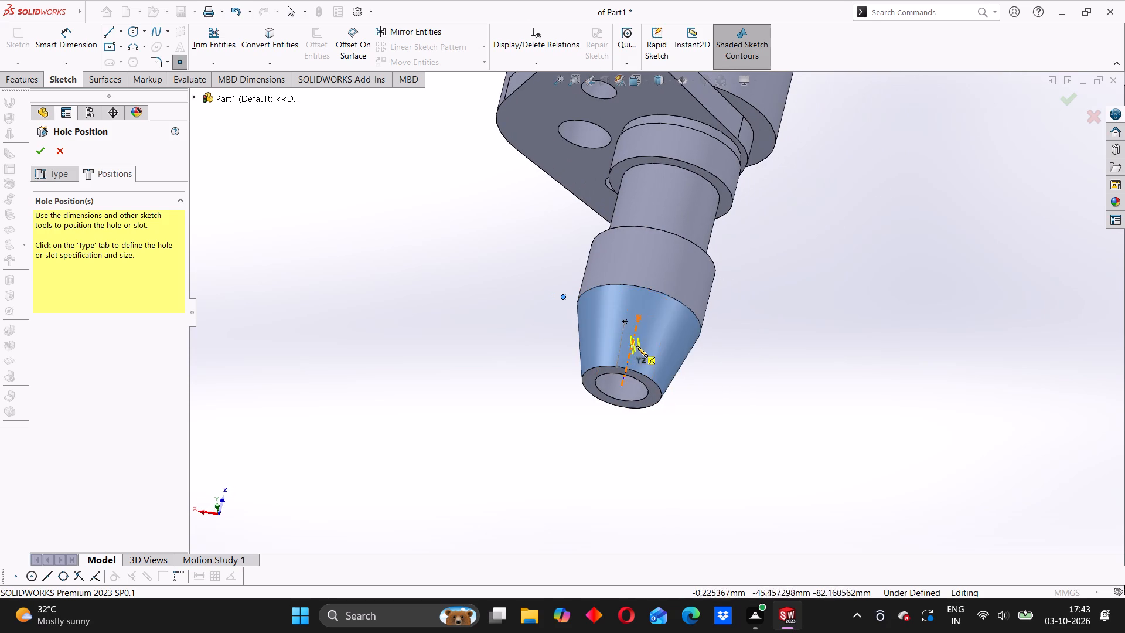
pyautogui.scroll(-5, 643, 338)
pyautogui.moveTo(643, 338); pyautogui.dragTo(630, 336, button='middle')
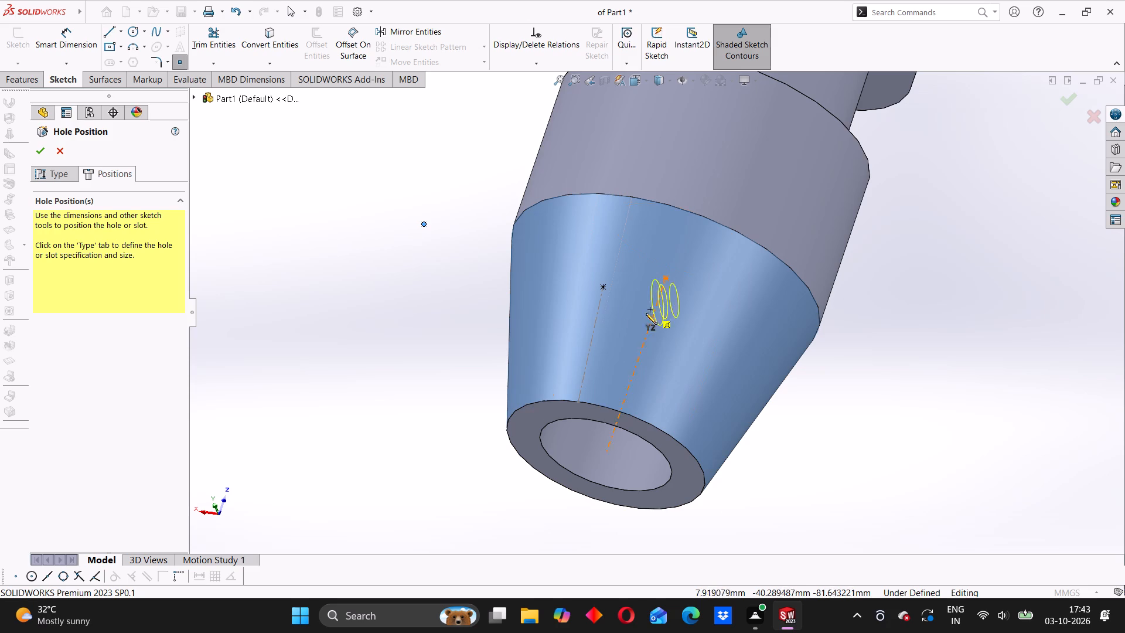
pyautogui.moveTo(700, 340); pyautogui.dragTo(653, 329, button='middle')
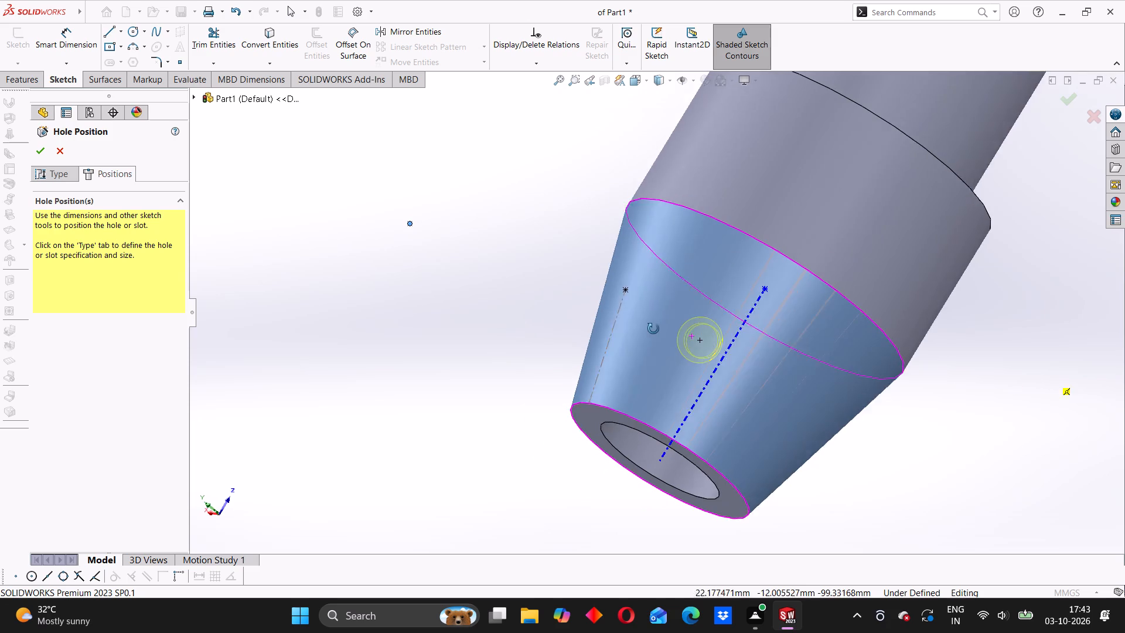
pyautogui.moveTo(653, 329); pyautogui.dragTo(644, 329, button='middle')
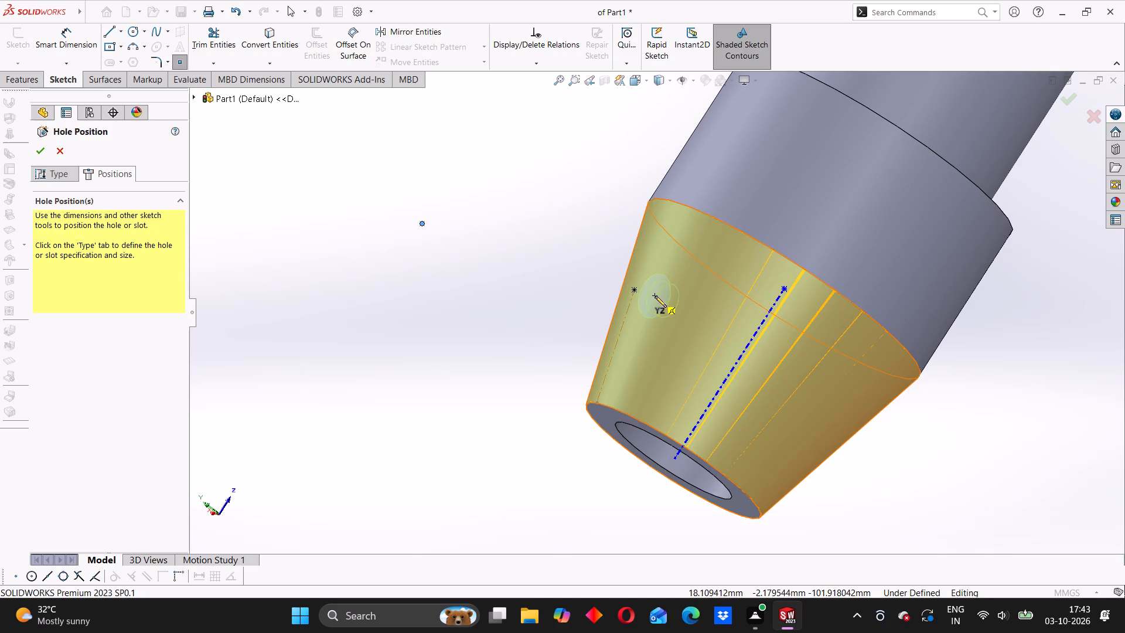
pyautogui.click(660, 294)
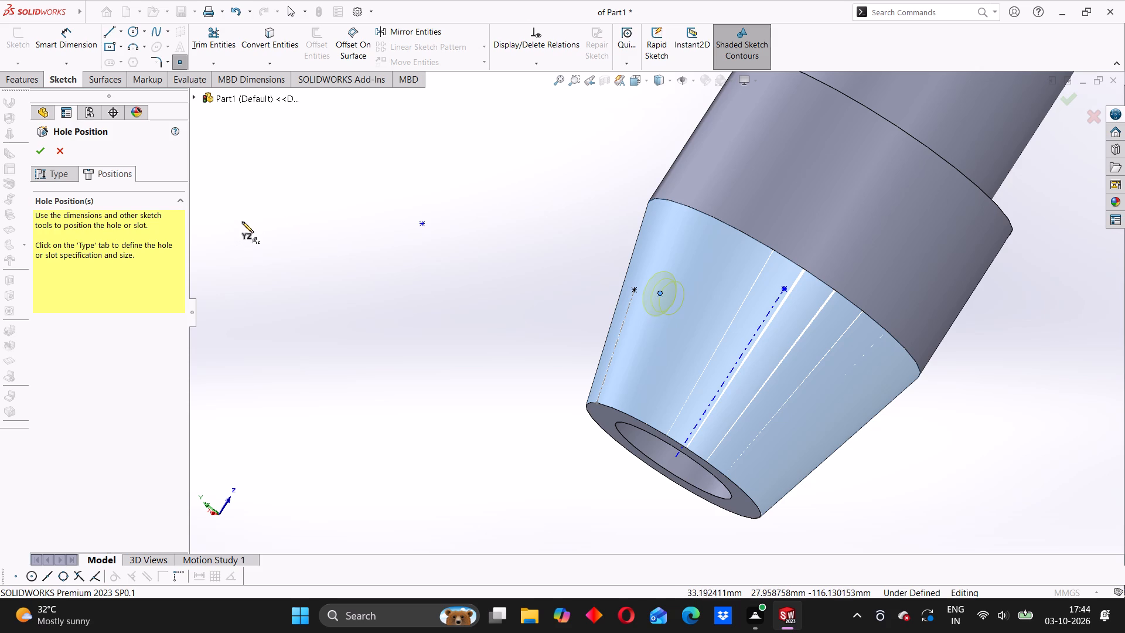
# Add a Coincident relation between the new hole point and the point at the construction line's upper endpoint.
pyautogui.press('Escape')
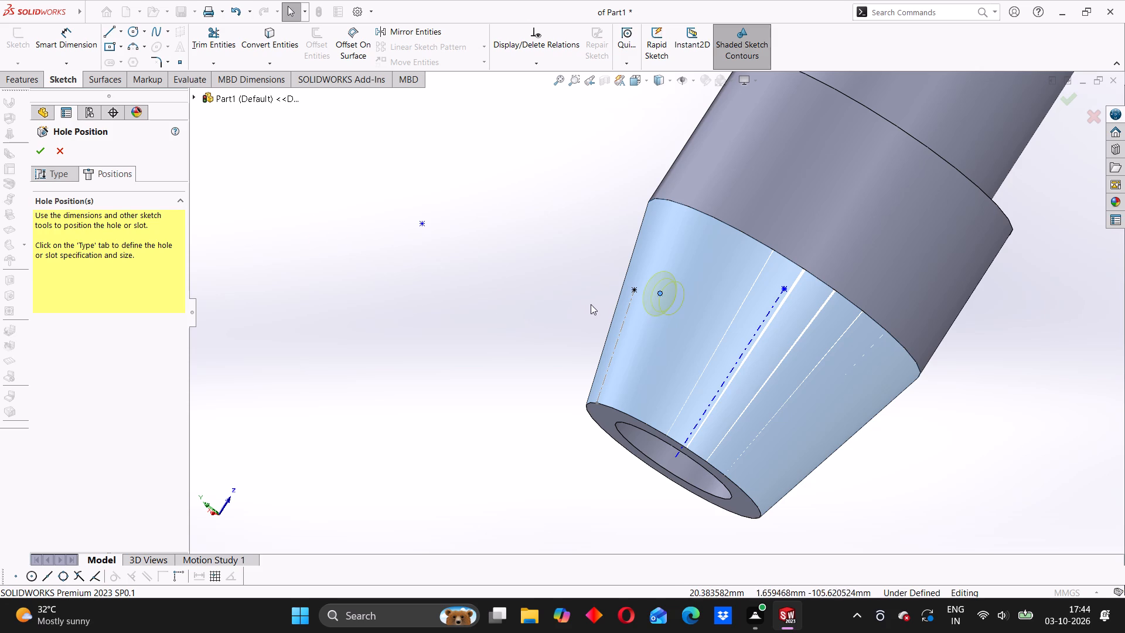
pyautogui.click(636, 291)
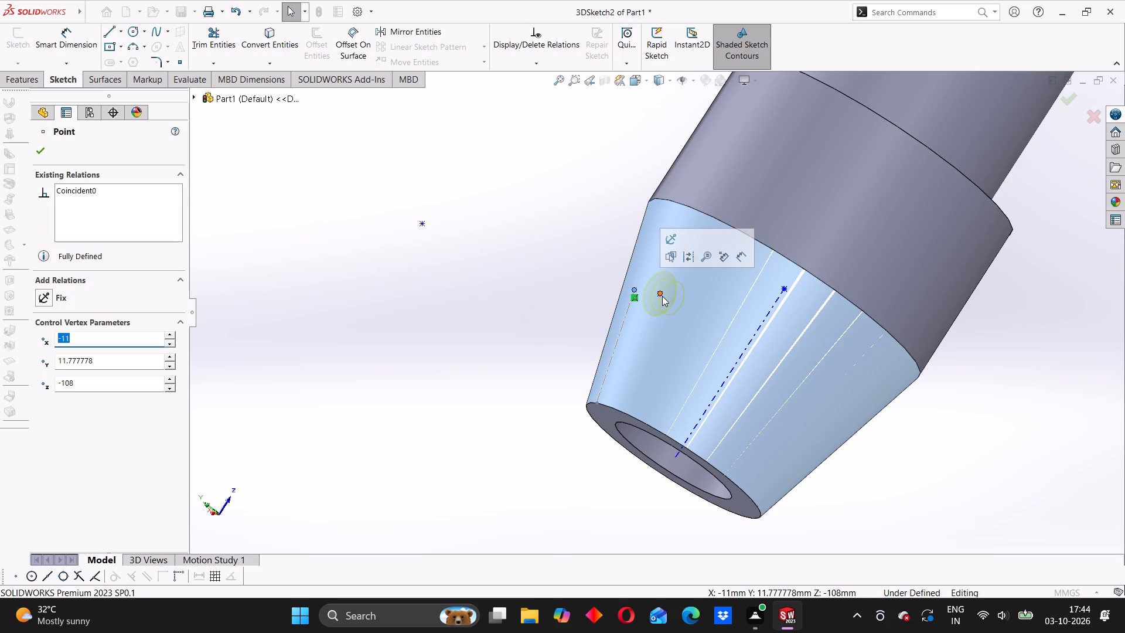
pyautogui.keyDown('ctrl'); pyautogui.click(662, 296); pyautogui.keyUp('ctrl')
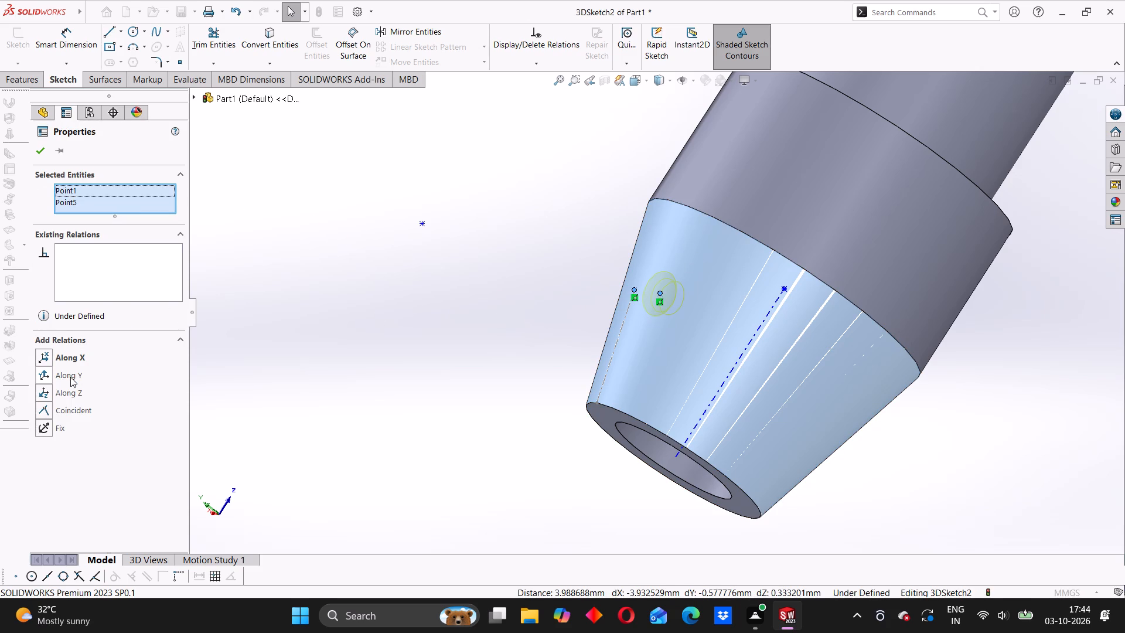
pyautogui.click(46, 413)
pyautogui.moveTo(424, 343); pyautogui.dragTo(430, 346, button='middle')
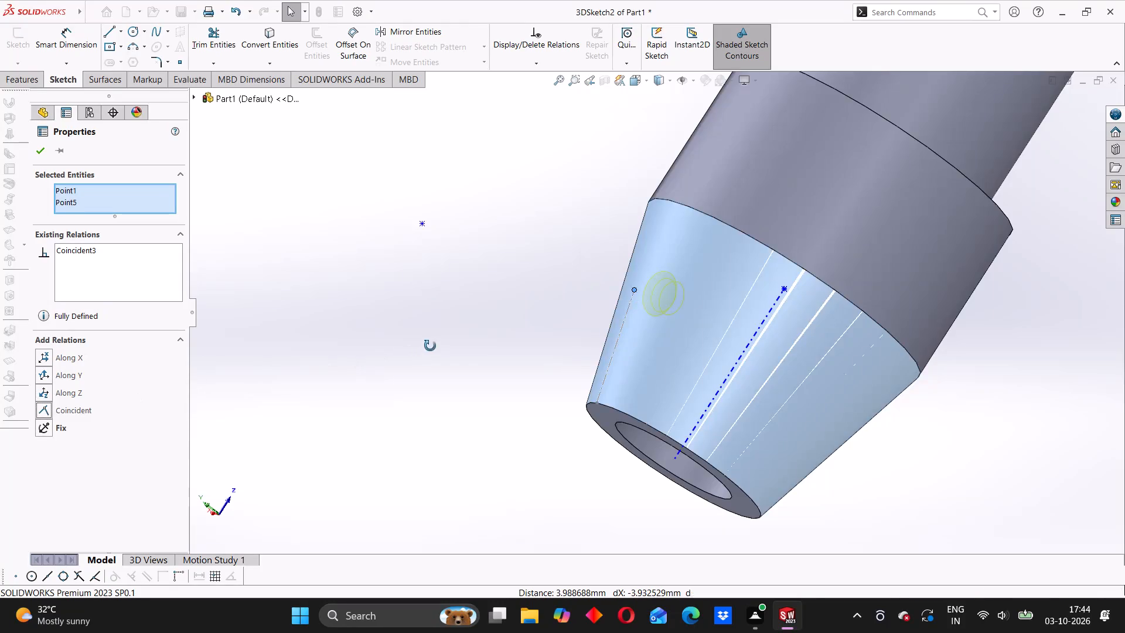
pyautogui.moveTo(430, 346); pyautogui.dragTo(510, 354, button='middle')
pyautogui.scroll(-1, 511, 354)
pyautogui.scroll(4, 847, 350)
pyautogui.scroll(-2, 953, 317)
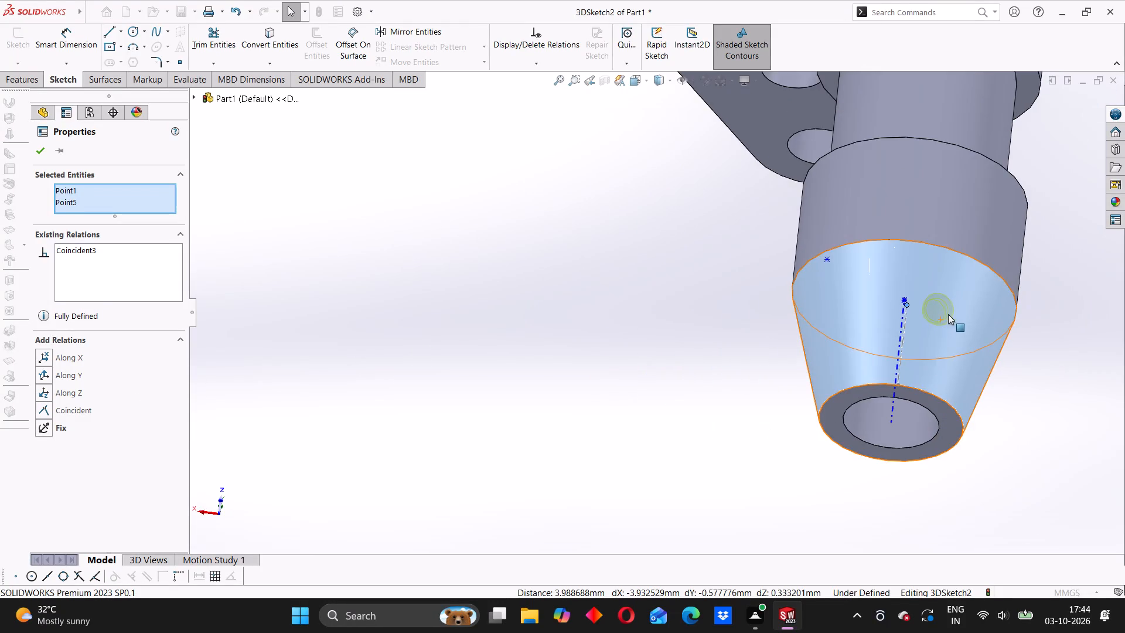
pyautogui.scroll(-3, 908, 314)
pyautogui.scroll(-3, 857, 304)
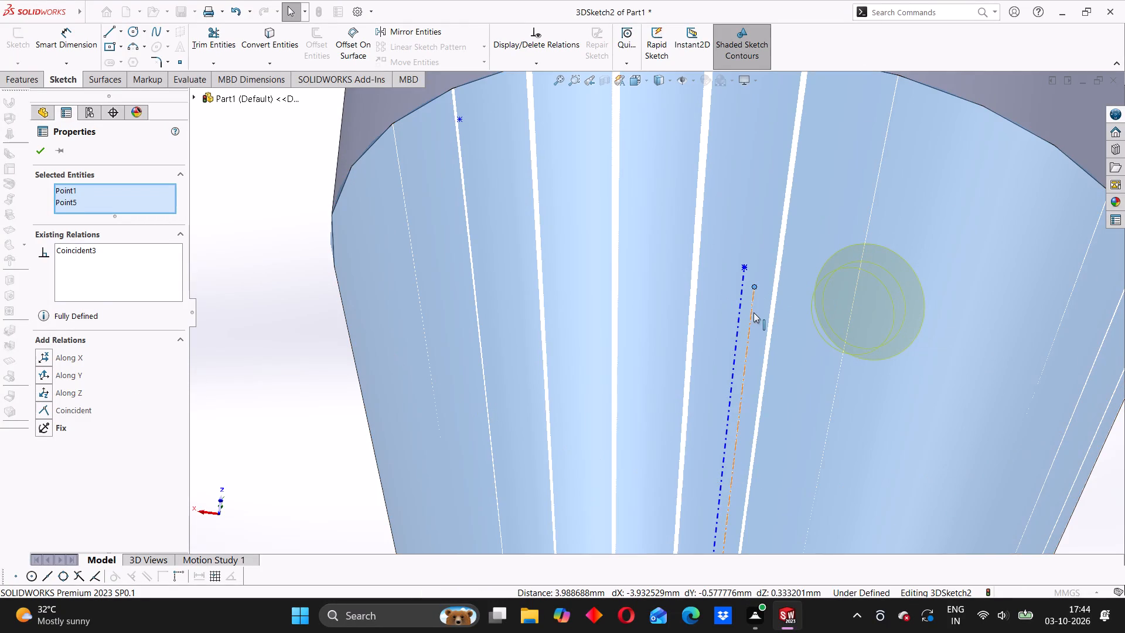
pyautogui.scroll(6, 806, 324)
pyautogui.press('Escape')
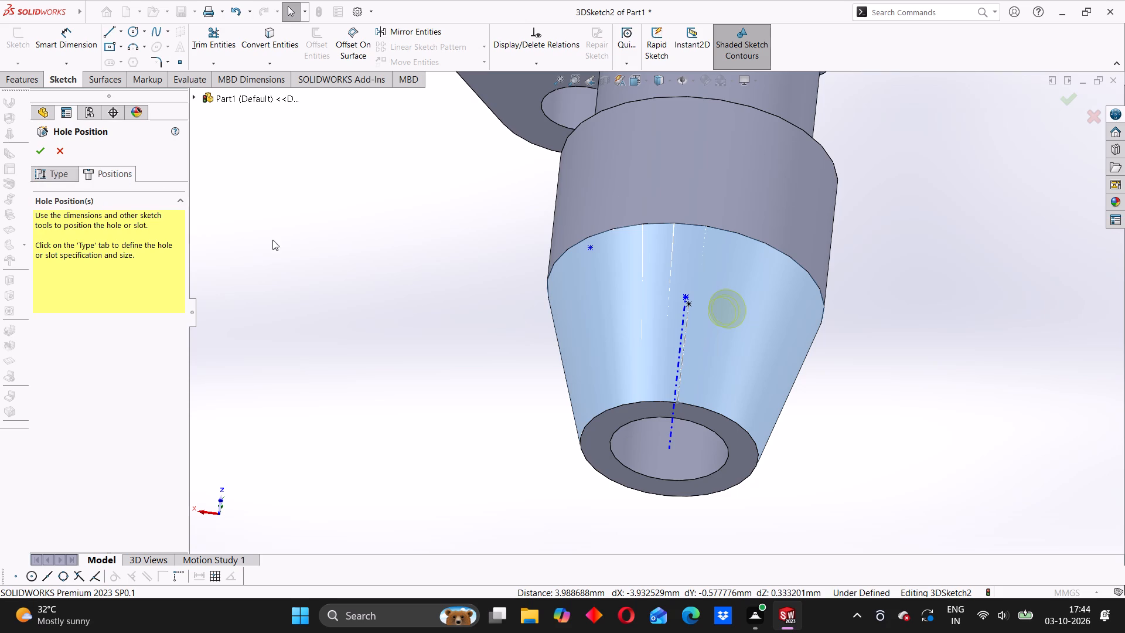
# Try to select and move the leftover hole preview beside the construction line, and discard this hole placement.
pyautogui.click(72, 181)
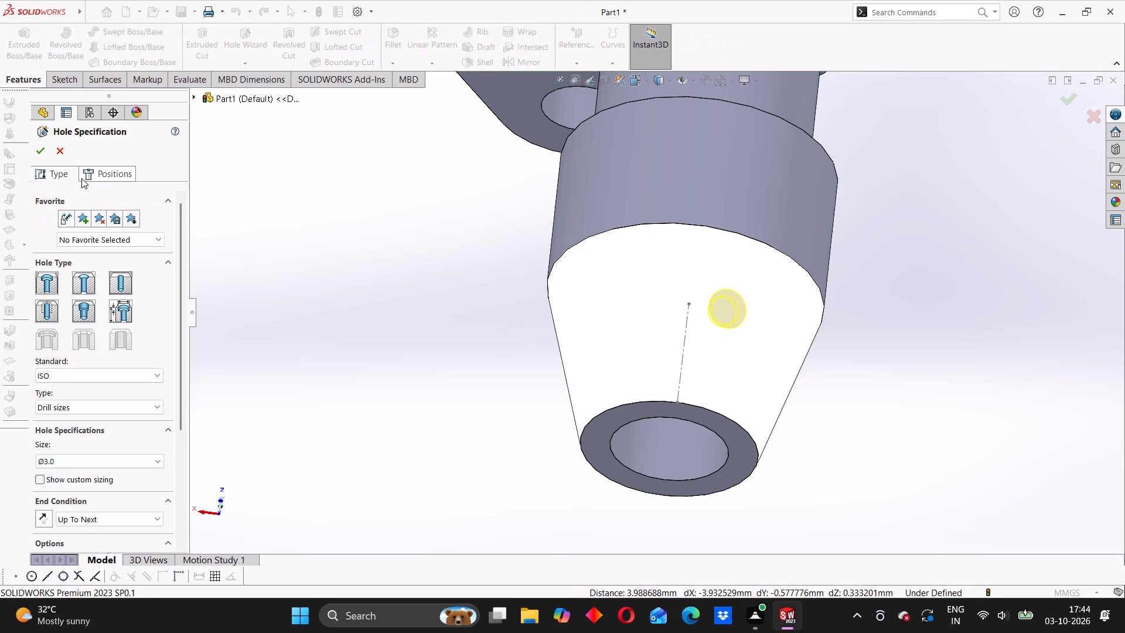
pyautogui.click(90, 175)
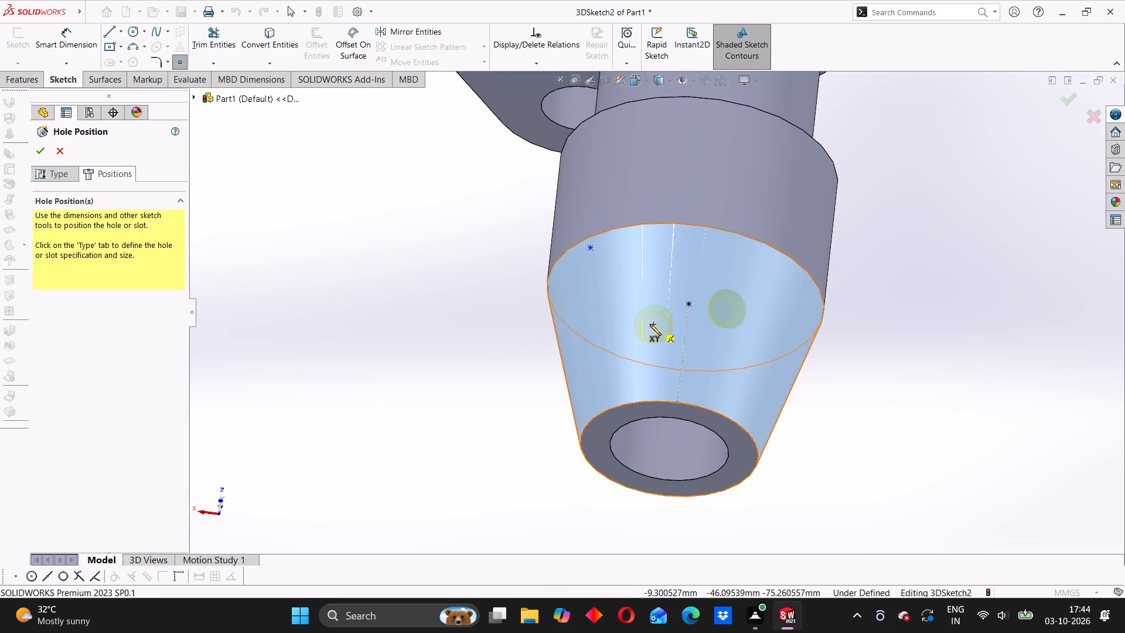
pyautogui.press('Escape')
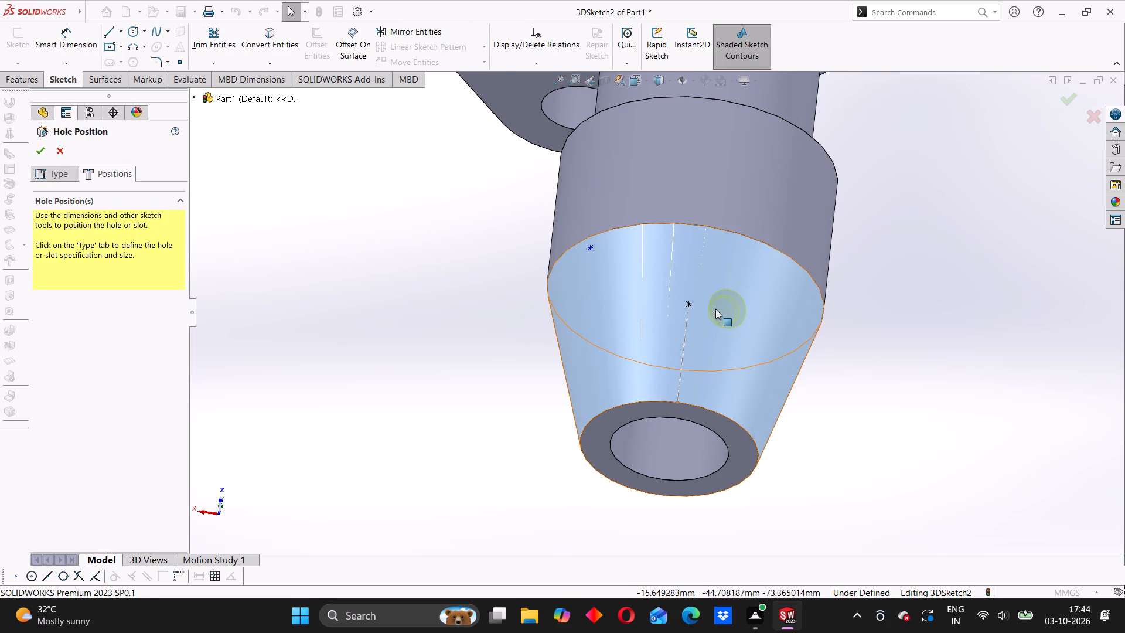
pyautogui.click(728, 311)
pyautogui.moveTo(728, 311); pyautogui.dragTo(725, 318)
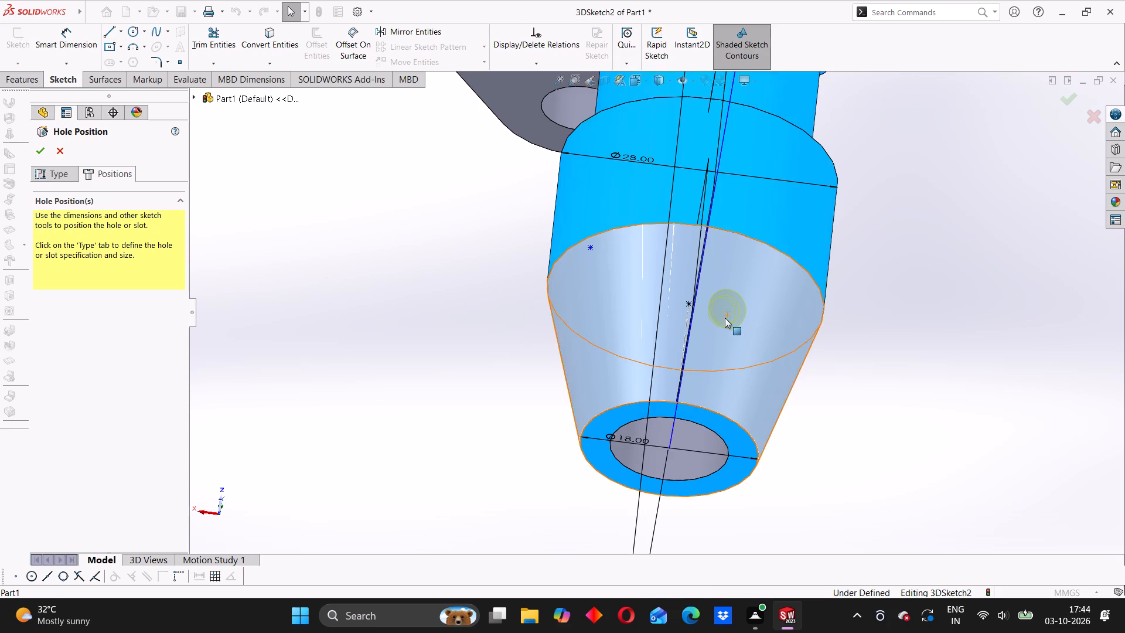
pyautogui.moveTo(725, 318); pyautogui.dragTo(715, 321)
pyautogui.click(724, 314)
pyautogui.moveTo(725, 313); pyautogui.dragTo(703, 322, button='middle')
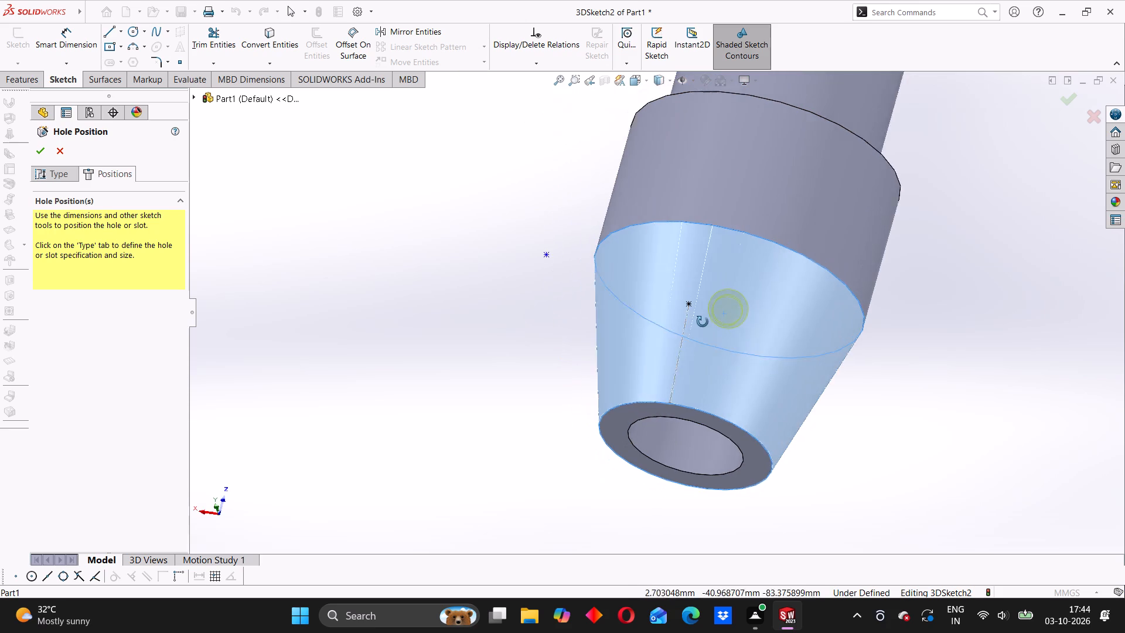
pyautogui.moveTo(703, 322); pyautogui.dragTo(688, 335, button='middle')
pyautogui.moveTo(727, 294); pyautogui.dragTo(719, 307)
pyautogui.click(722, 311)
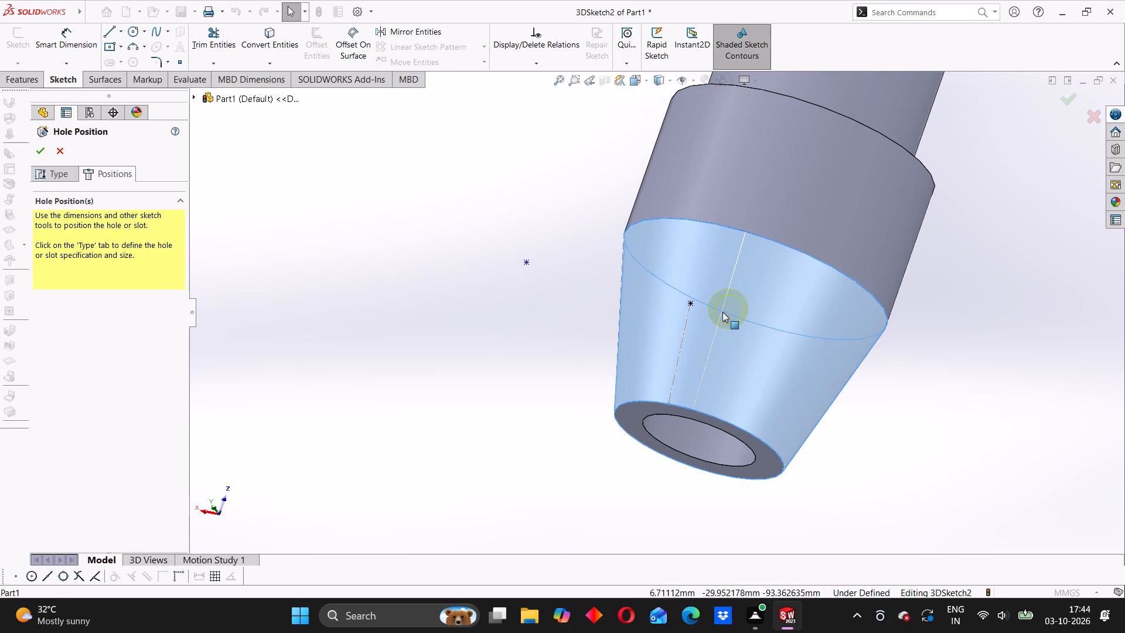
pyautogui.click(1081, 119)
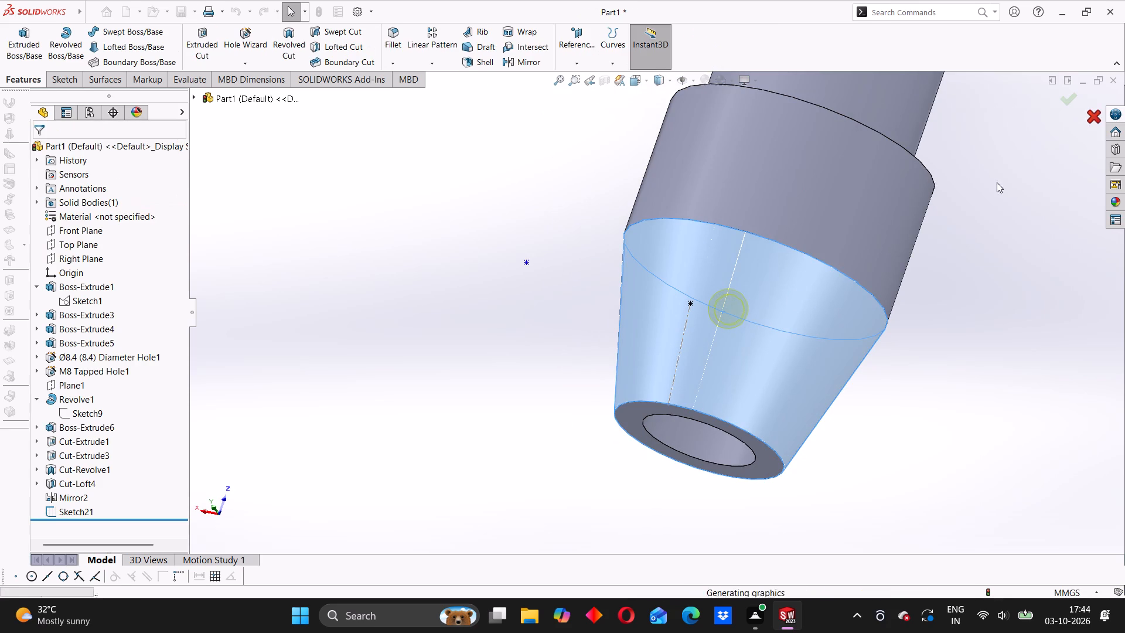
# Restart the Hole Wizard with the Ø3.0 drill size and place one hole point on the tapered face beside the construction line.
pyautogui.click(238, 42)
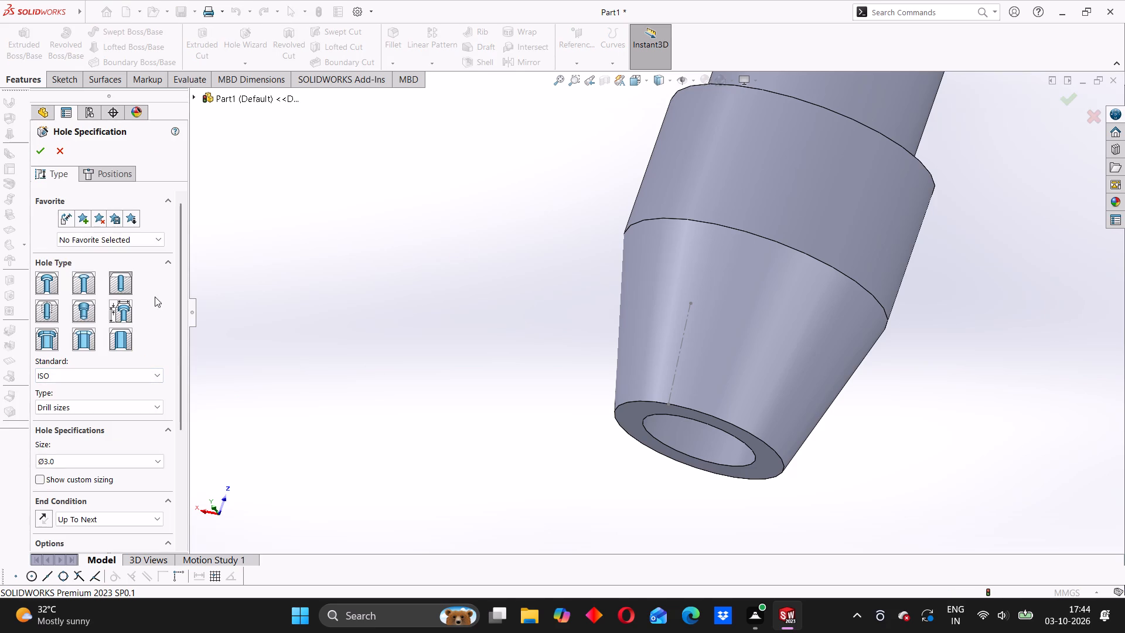
pyautogui.click(110, 173)
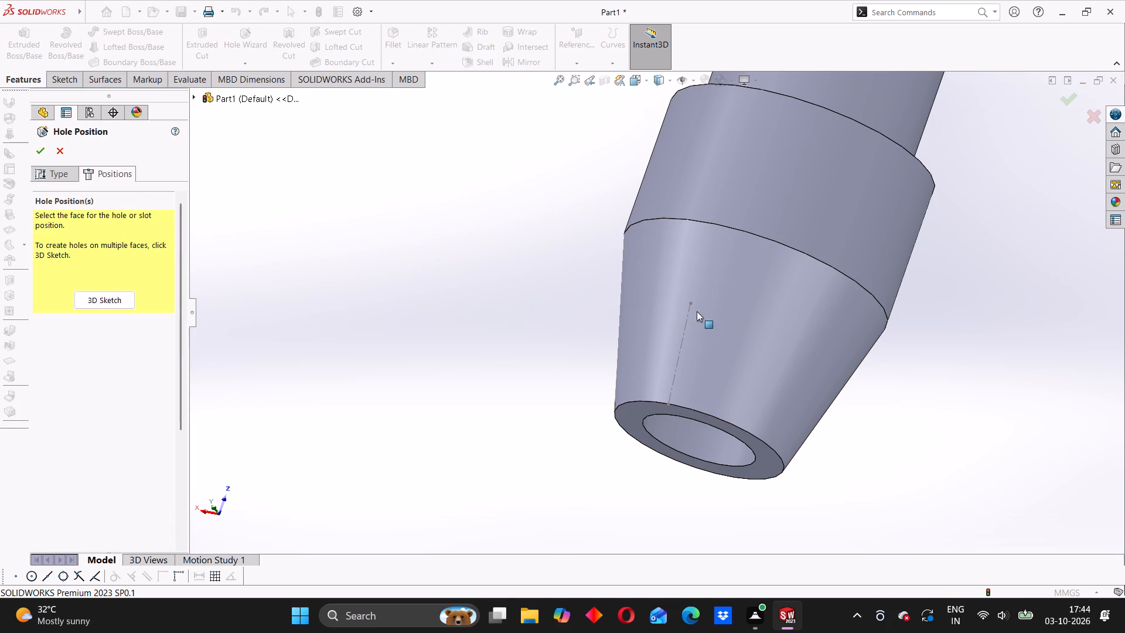
pyautogui.click(719, 346)
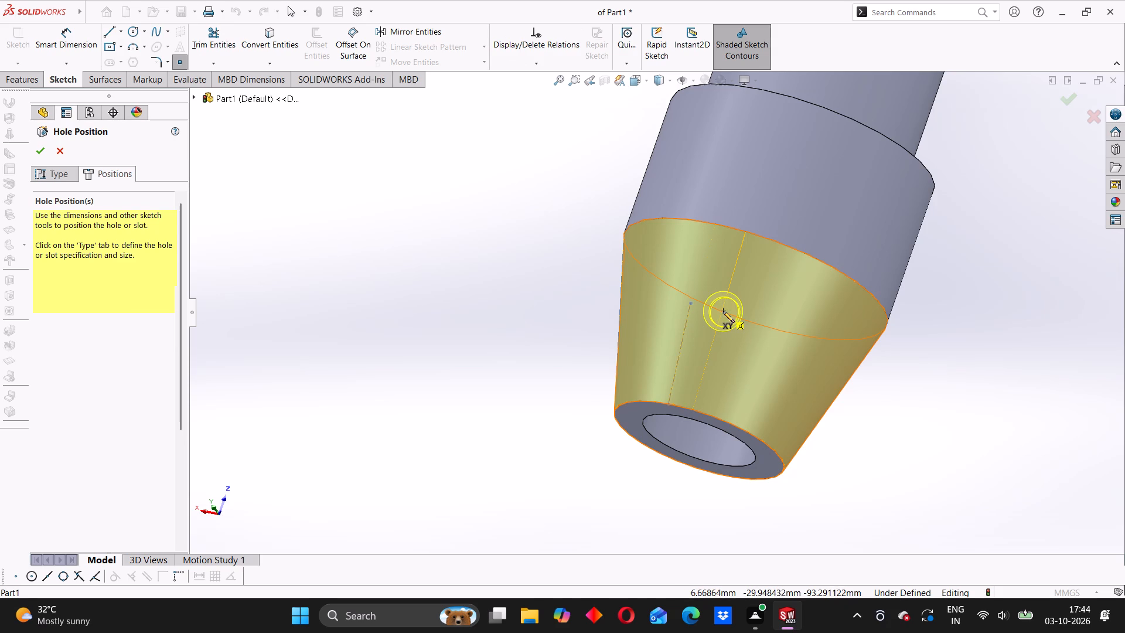
pyautogui.click(721, 315)
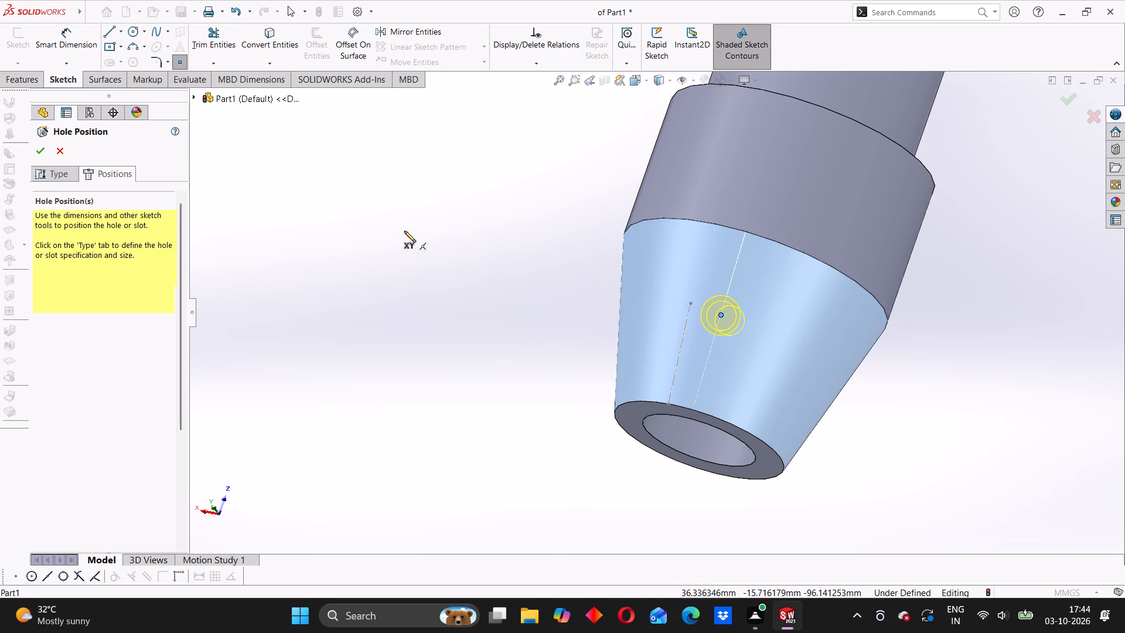
pyautogui.press('Escape')
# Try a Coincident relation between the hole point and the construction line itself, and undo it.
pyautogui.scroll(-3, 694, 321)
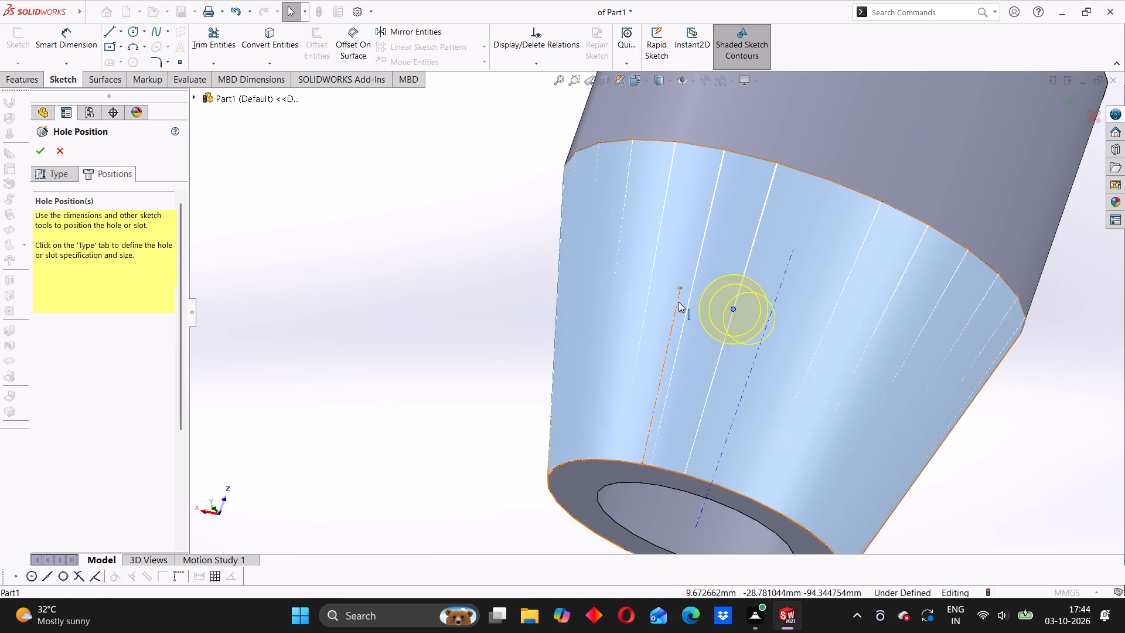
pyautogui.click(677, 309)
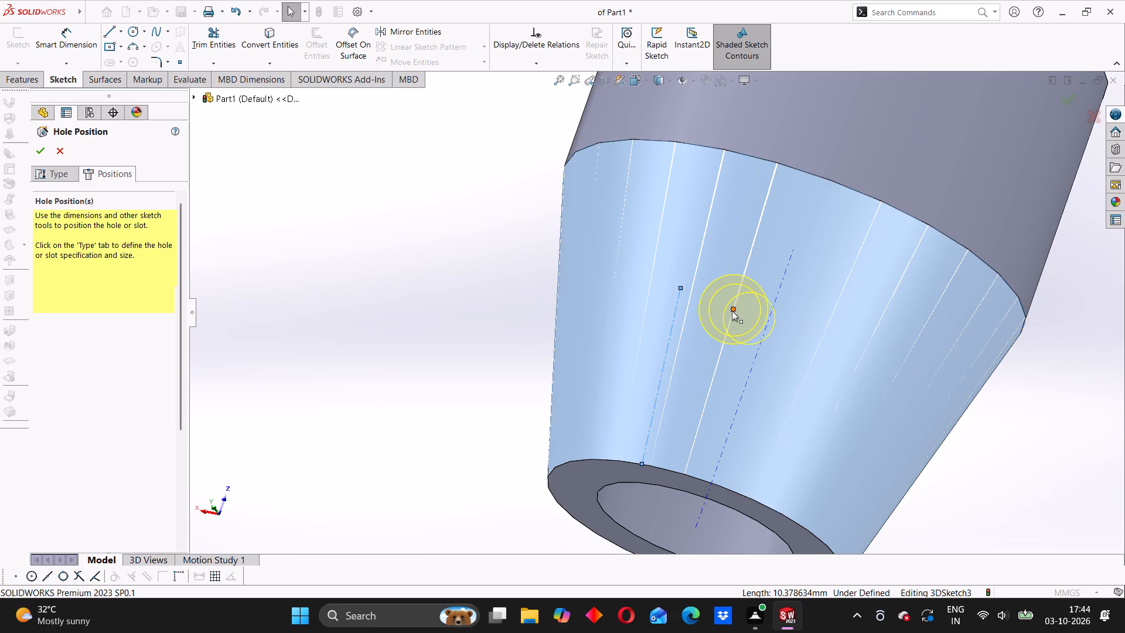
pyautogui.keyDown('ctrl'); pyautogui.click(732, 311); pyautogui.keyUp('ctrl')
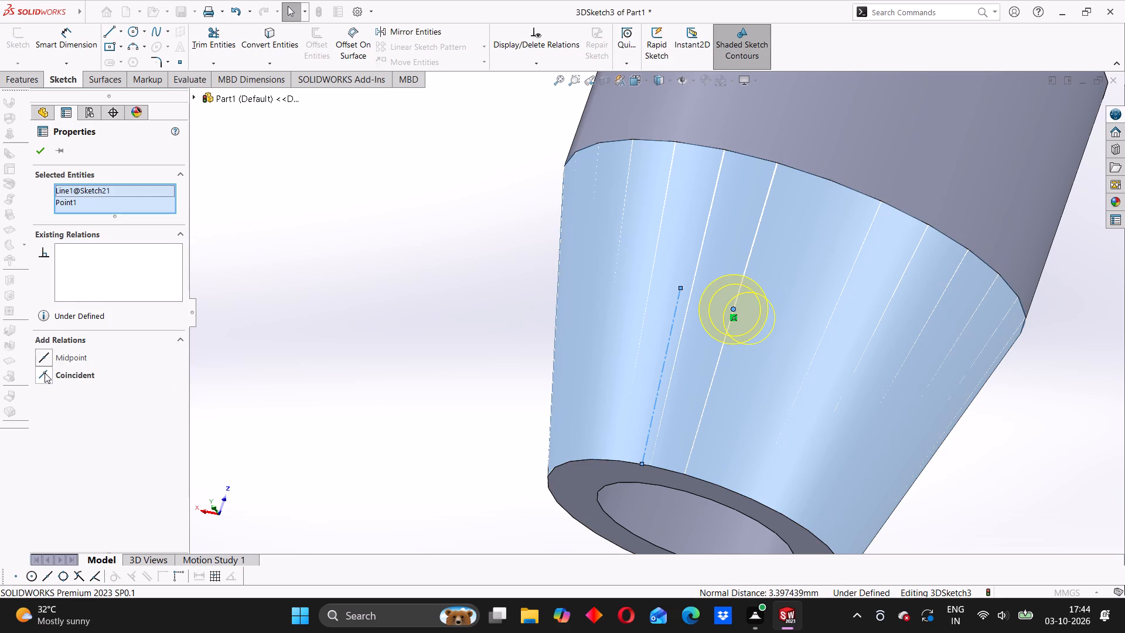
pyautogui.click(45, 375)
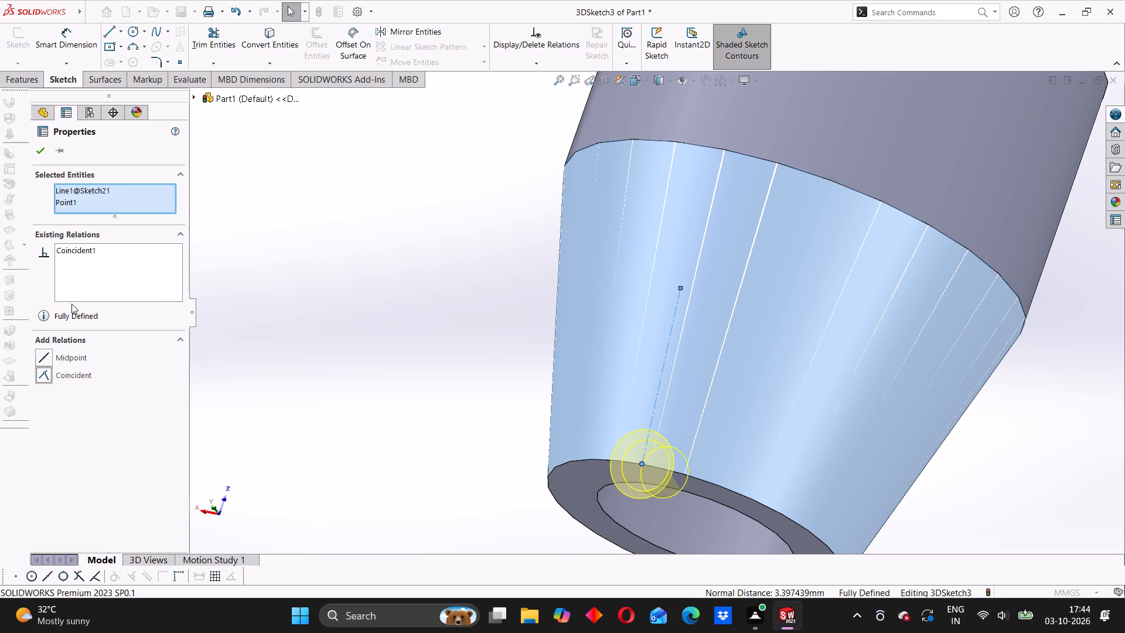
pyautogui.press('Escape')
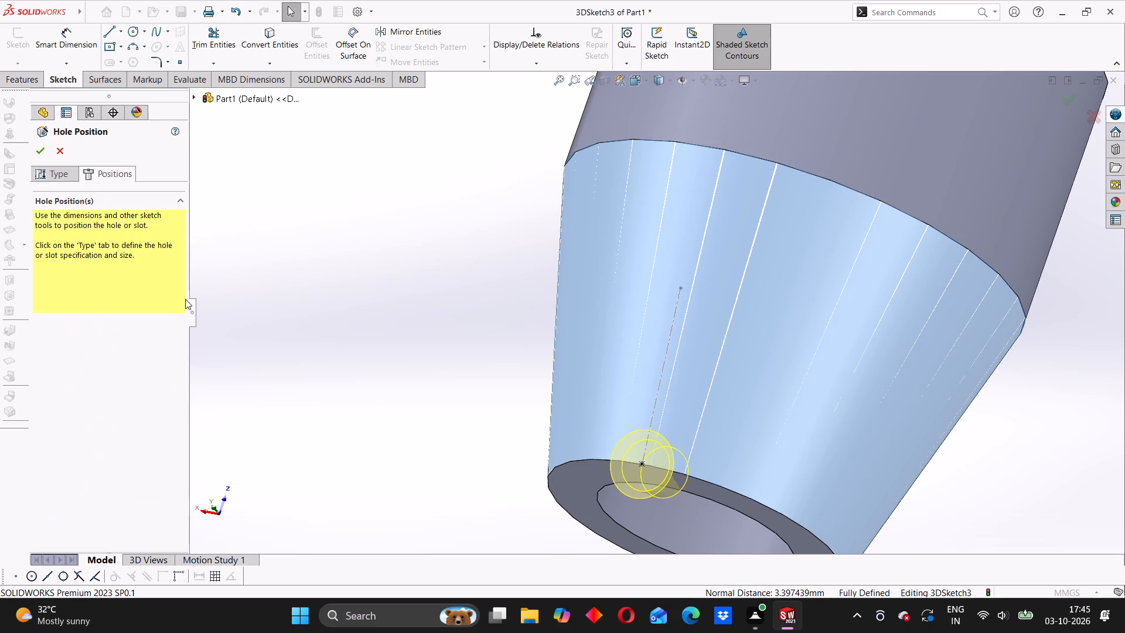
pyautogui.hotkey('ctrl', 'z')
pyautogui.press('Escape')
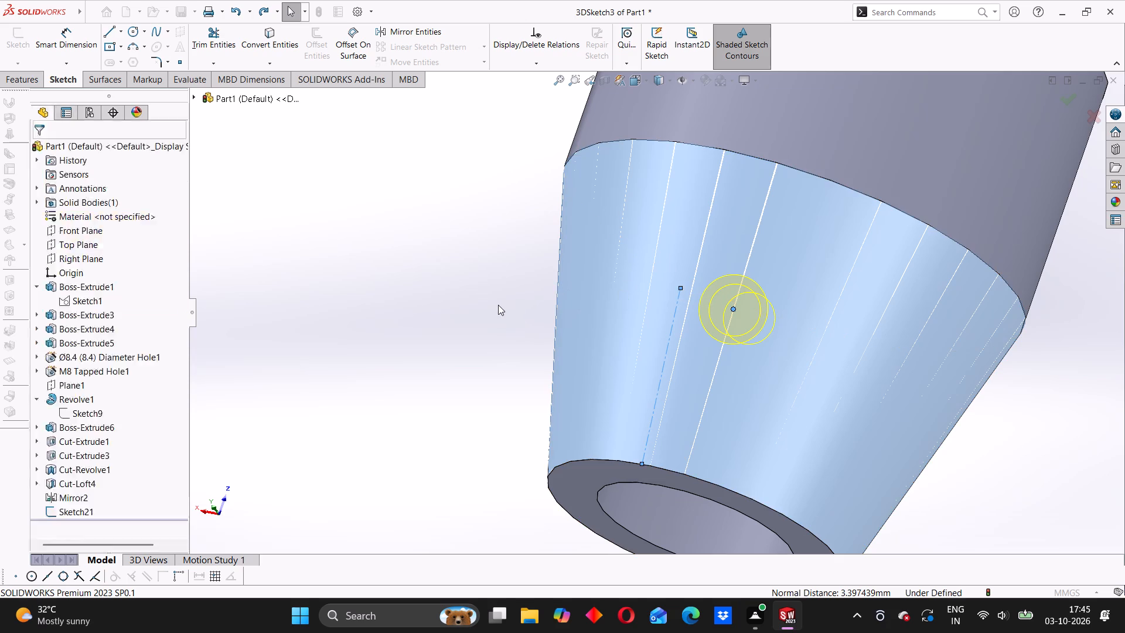
# Add a Coincident relation between the hole point and the construction line's upper endpoint.
pyautogui.click(735, 309)
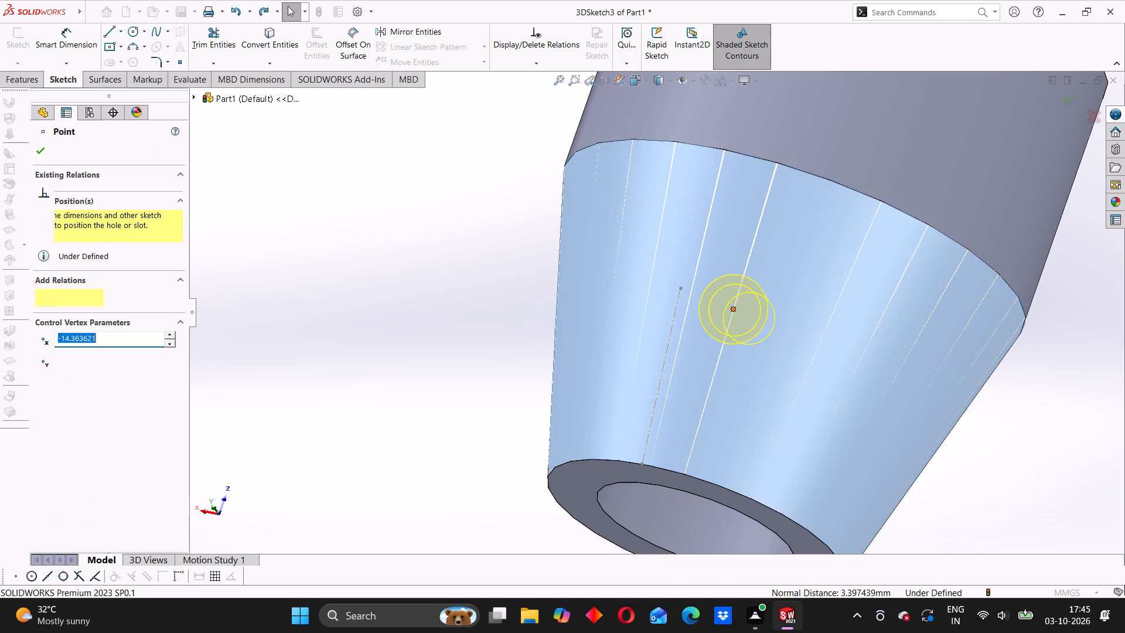
pyautogui.keyDown('ctrl'); pyautogui.click(681, 288); pyautogui.keyUp('ctrl')
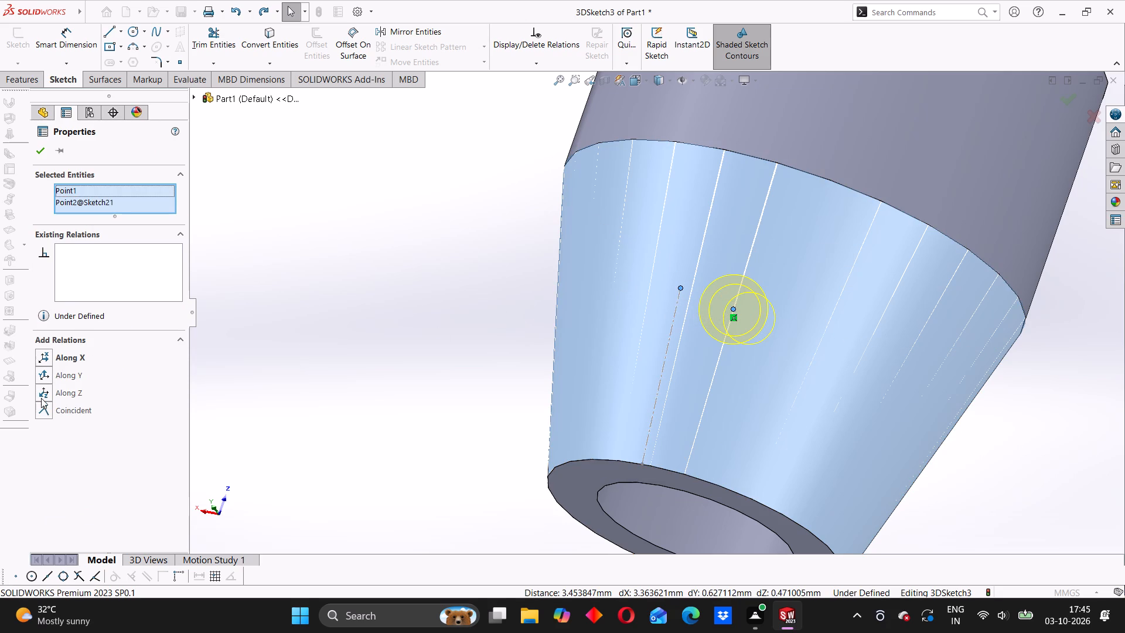
pyautogui.click(45, 410)
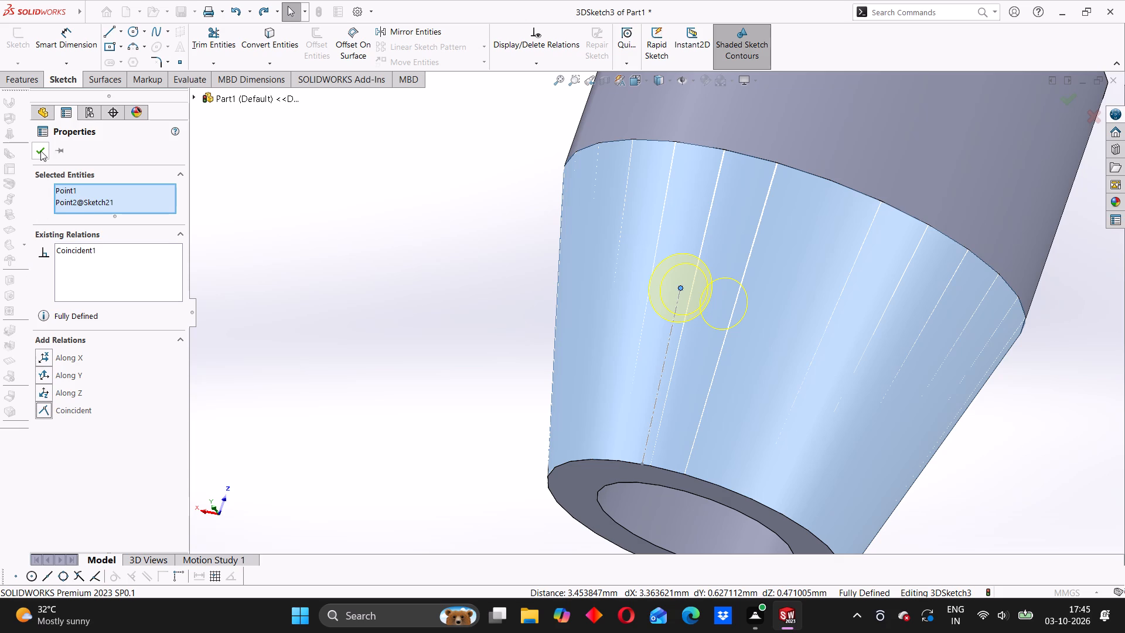
pyautogui.click(40, 151)
# Examine the hole preview on the tapered nozzle tip from several sides.
pyautogui.scroll(5, 652, 310)
pyautogui.moveTo(574, 390); pyautogui.dragTo(594, 370, button='middle')
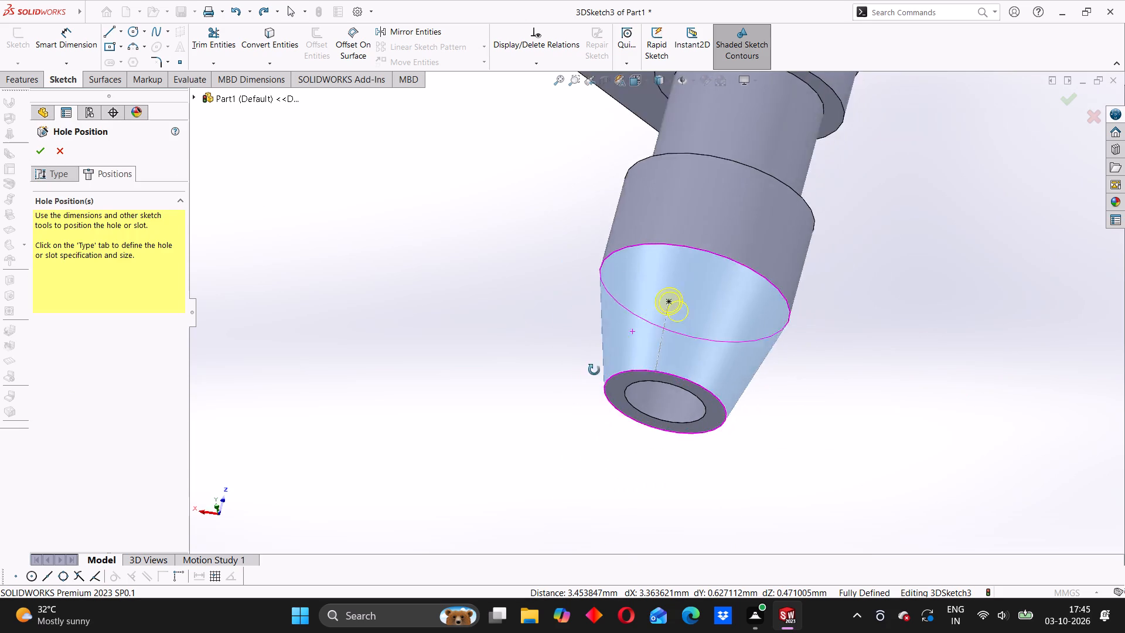
pyautogui.moveTo(594, 370); pyautogui.dragTo(613, 299, button='middle')
pyautogui.moveTo(616, 461); pyautogui.dragTo(625, 303, button='middle')
pyautogui.scroll(2, 676, 392)
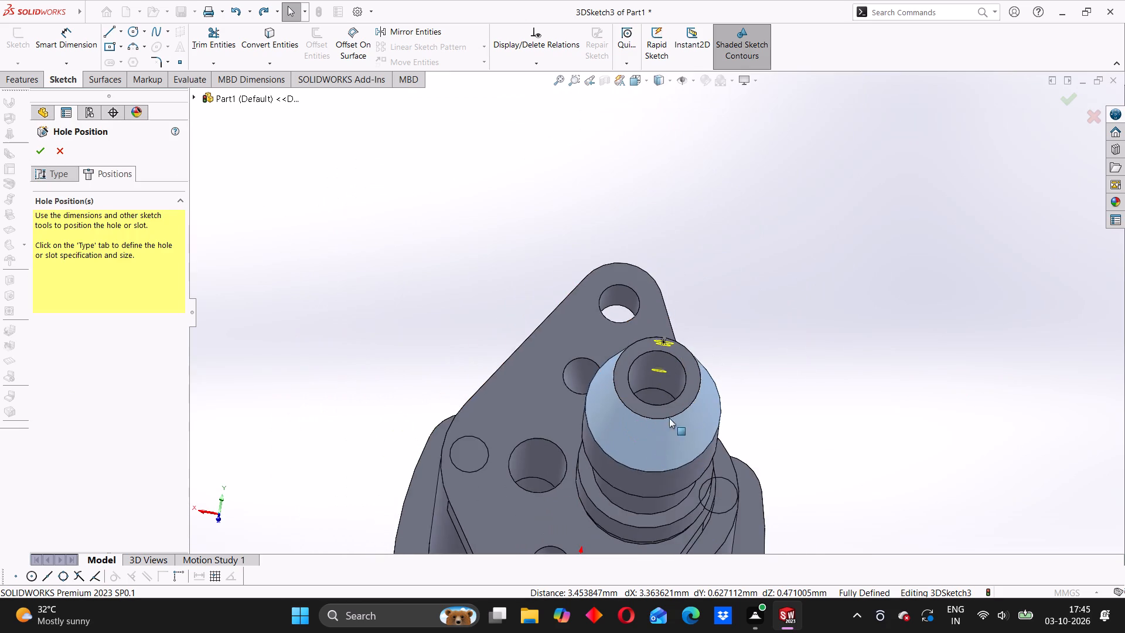
pyautogui.moveTo(638, 471); pyautogui.dragTo(672, 345, button='middle')
pyautogui.moveTo(754, 411); pyautogui.dragTo(655, 459, button='middle')
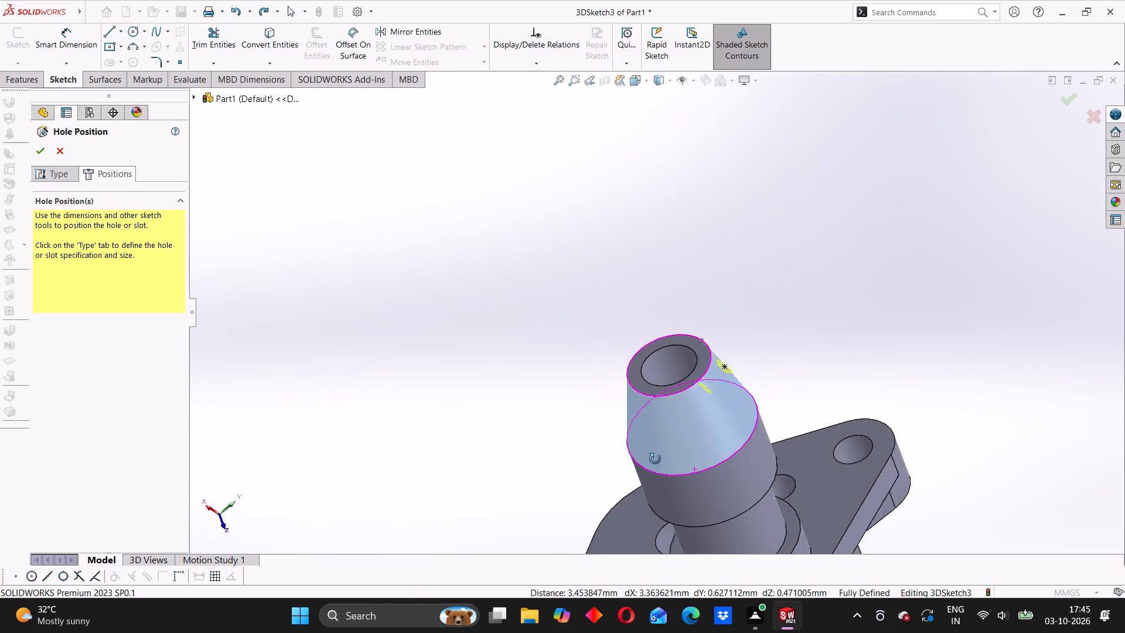
pyautogui.moveTo(655, 459); pyautogui.dragTo(614, 501, button='middle')
pyautogui.moveTo(604, 416); pyautogui.dragTo(601, 490, button='middle')
pyautogui.scroll(3, 597, 469)
pyautogui.moveTo(582, 466); pyautogui.dragTo(615, 450, button='middle')
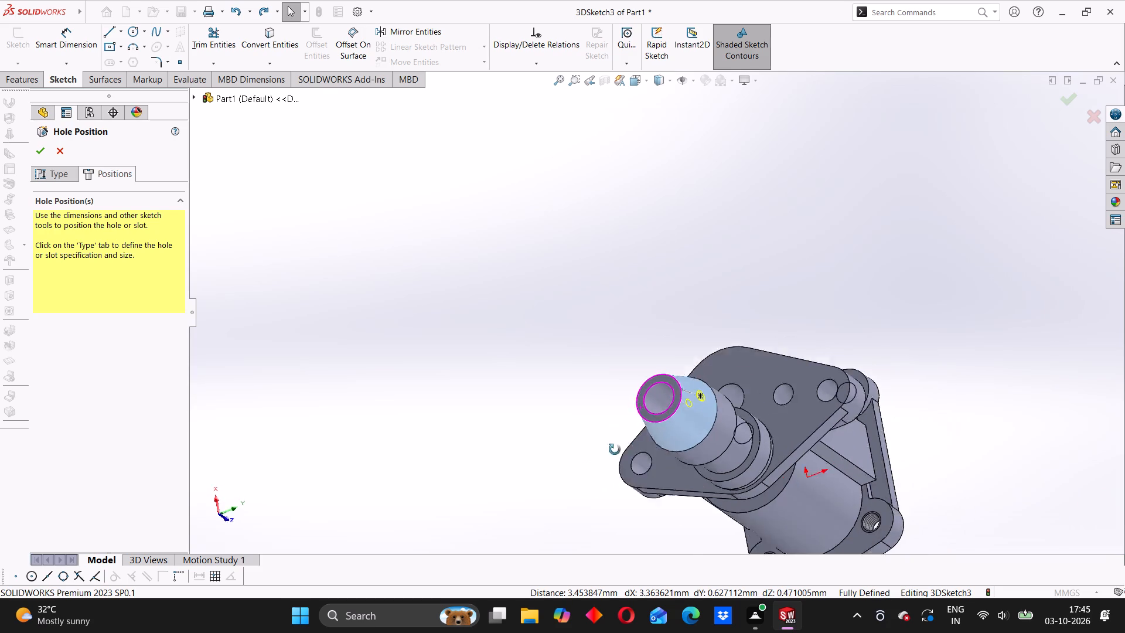
pyautogui.moveTo(615, 450); pyautogui.dragTo(621, 443, button='middle')
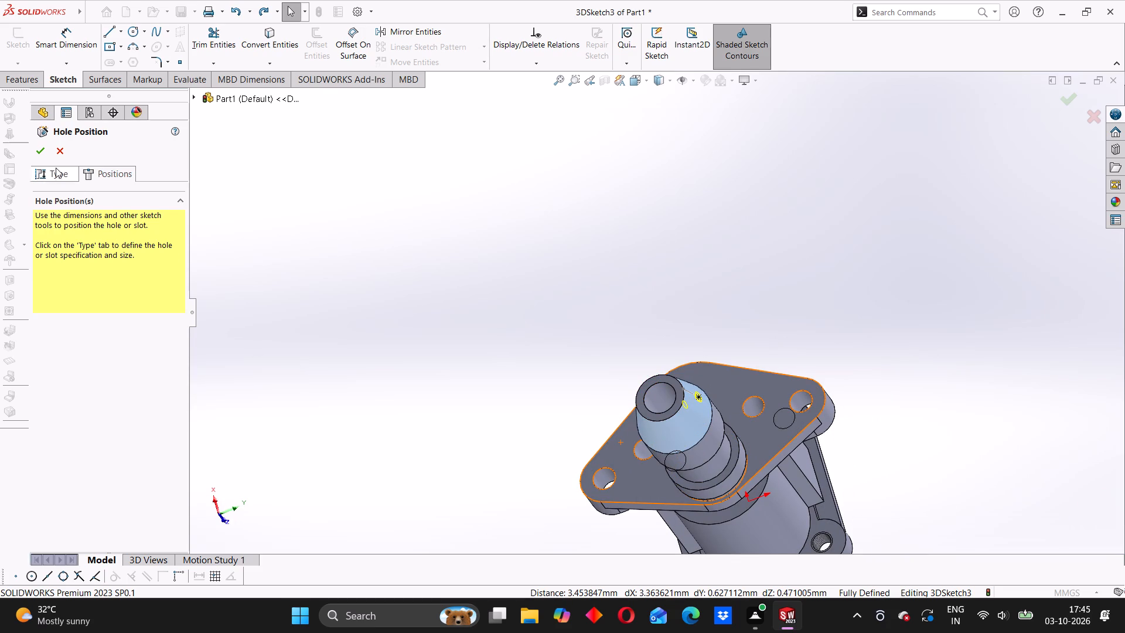
# Create the positioned Ø3.0 hole in the tapered nozzle tip and clear the selection.
pyautogui.click(39, 145)
pyautogui.scroll(2, 509, 314)
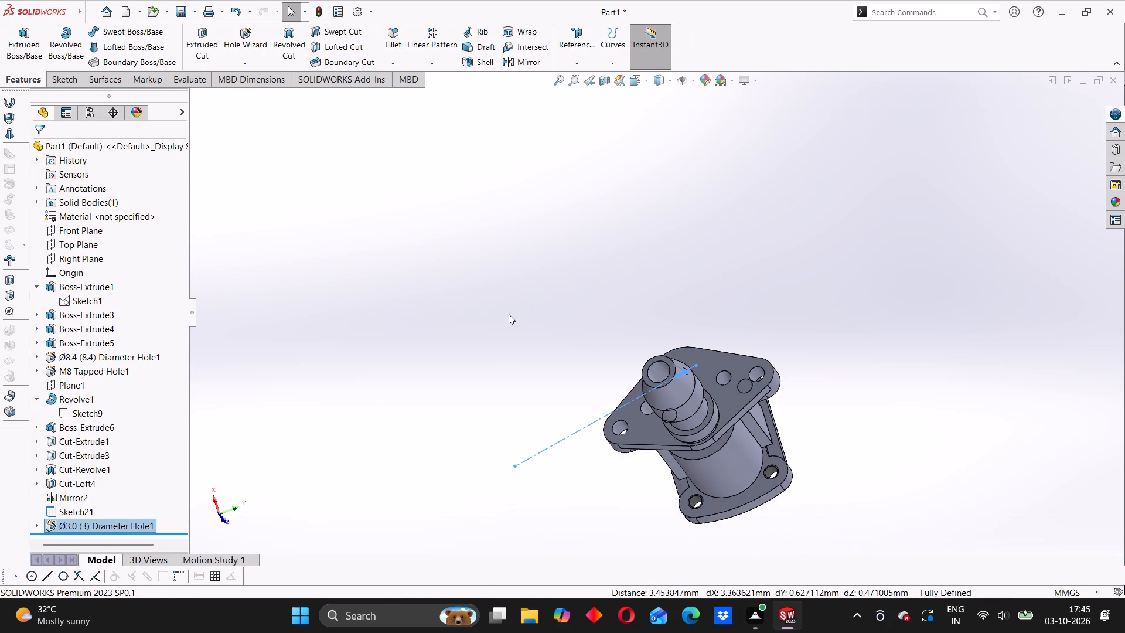
pyautogui.scroll(2, 509, 314)
pyautogui.moveTo(521, 324); pyautogui.dragTo(525, 346, button='middle')
pyautogui.click(524, 342)
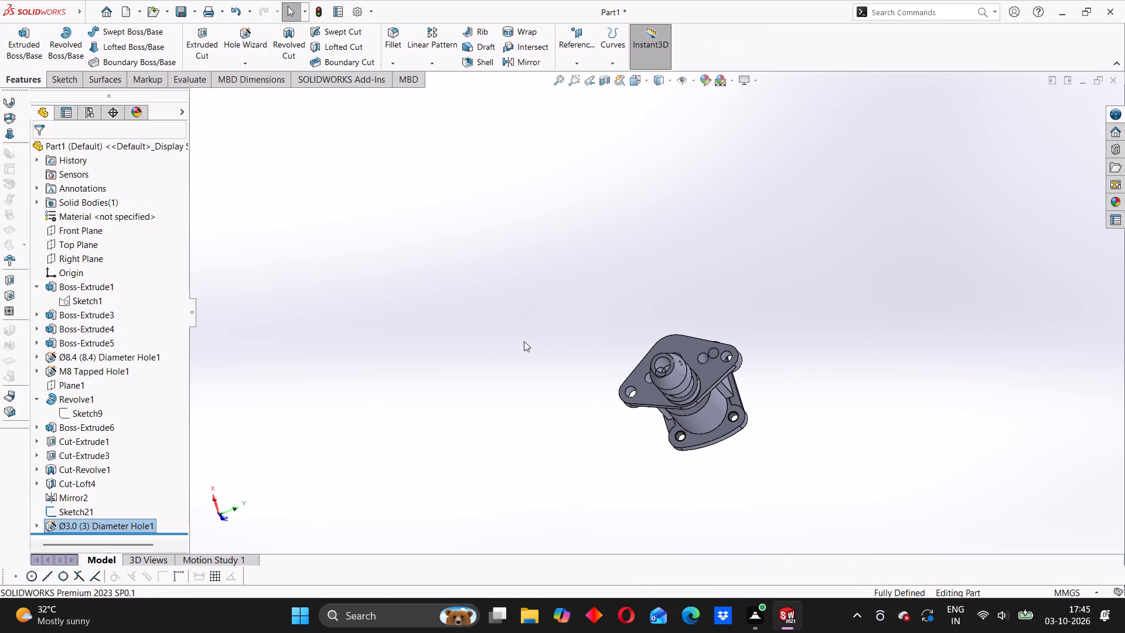
# Hide the sketch containing the construction line on the tapered nozzle tip.
pyautogui.scroll(-2, 664, 358)
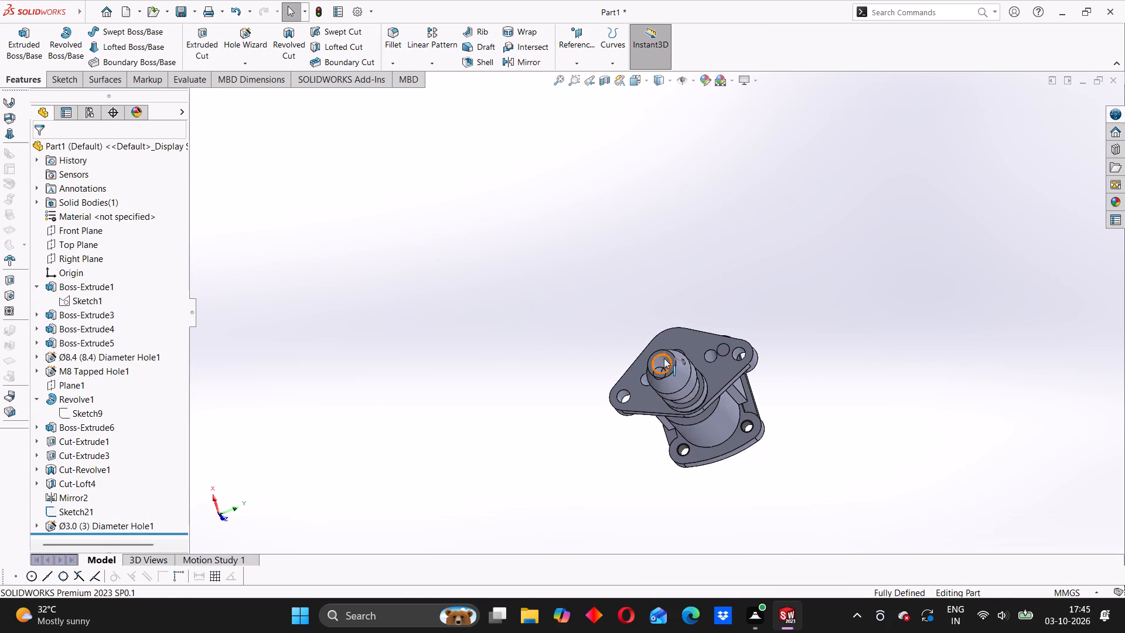
pyautogui.scroll(-3, 664, 358)
pyautogui.moveTo(654, 366); pyautogui.dragTo(613, 375, button='middle')
pyautogui.click(551, 365)
pyautogui.scroll(-2, 587, 348)
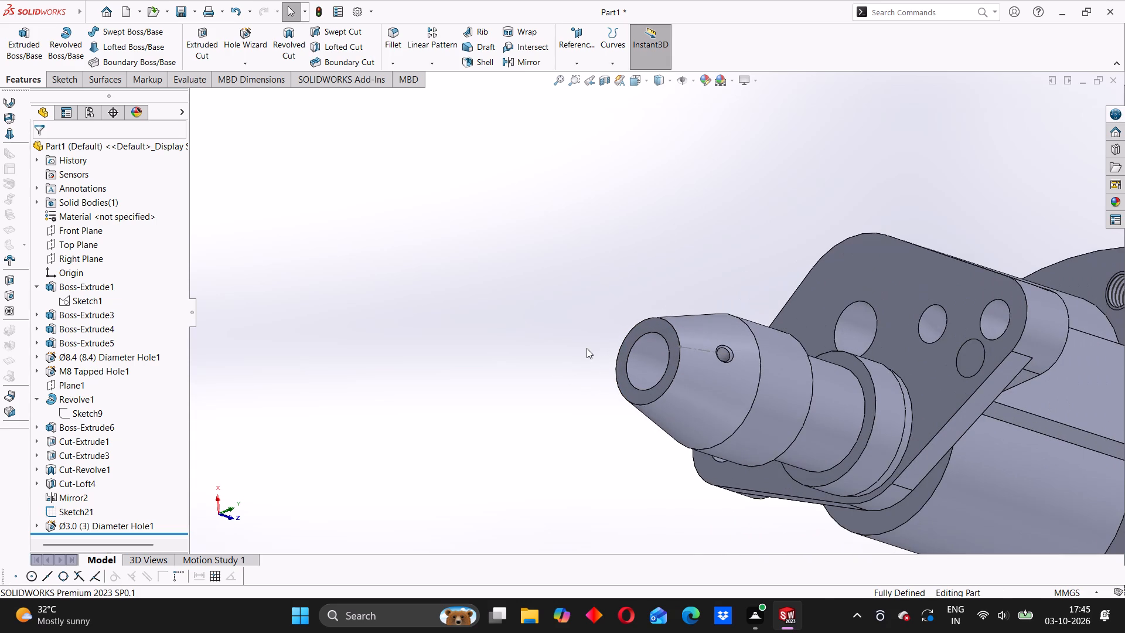
pyautogui.scroll(-2, 754, 316)
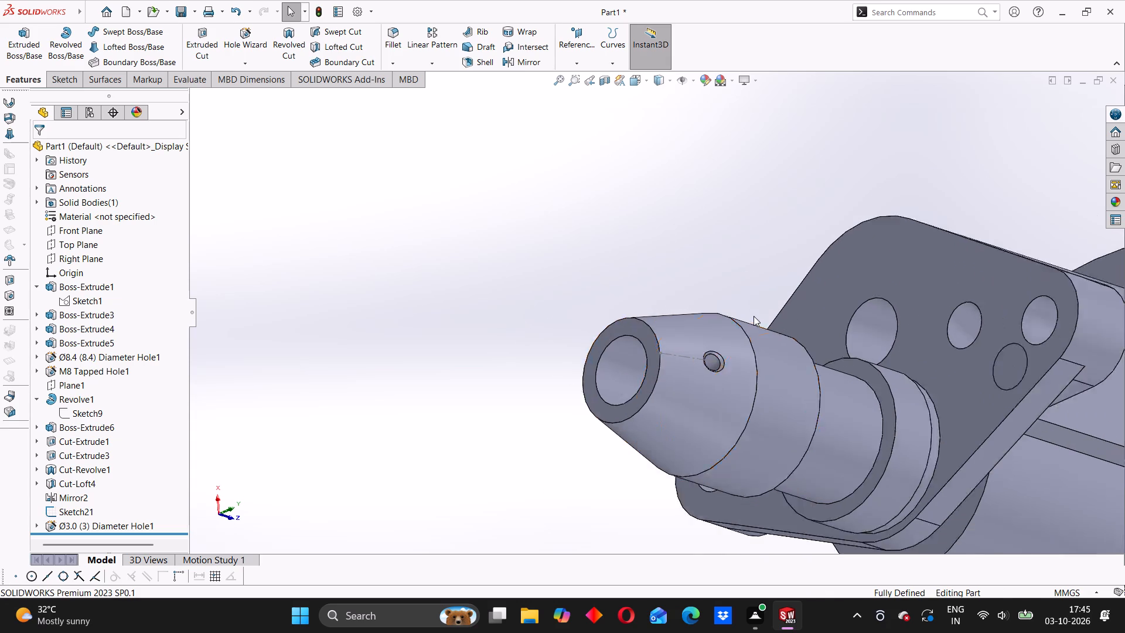
pyautogui.scroll(-1, 754, 316)
pyautogui.click(632, 370)
pyautogui.click(442, 306)
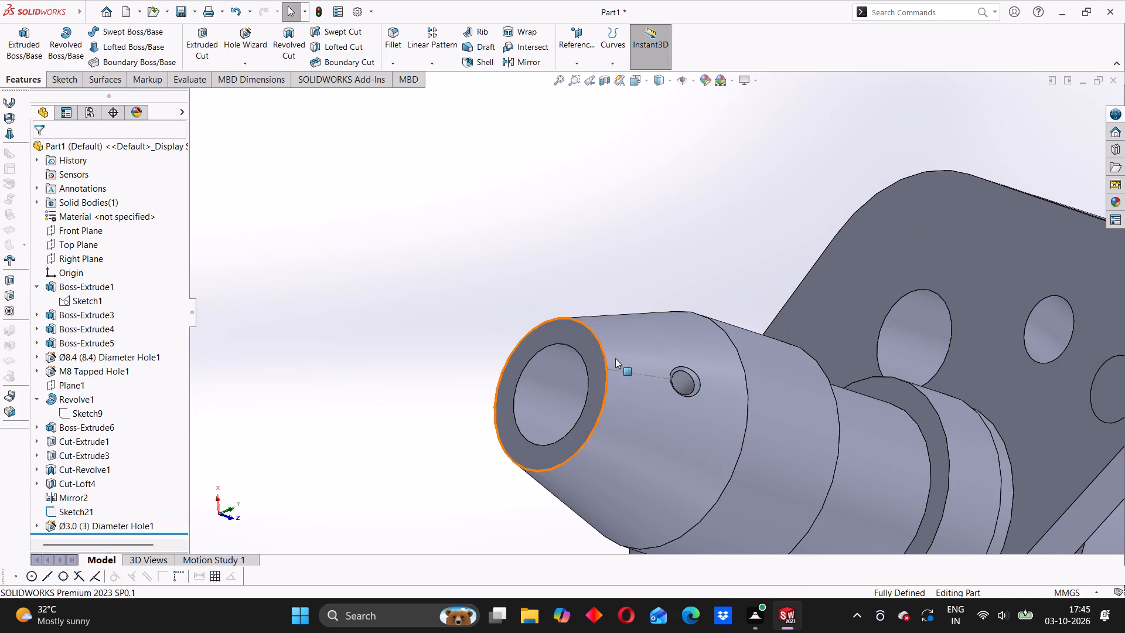
pyautogui.click(629, 373)
pyautogui.click(682, 342)
pyautogui.click(525, 273)
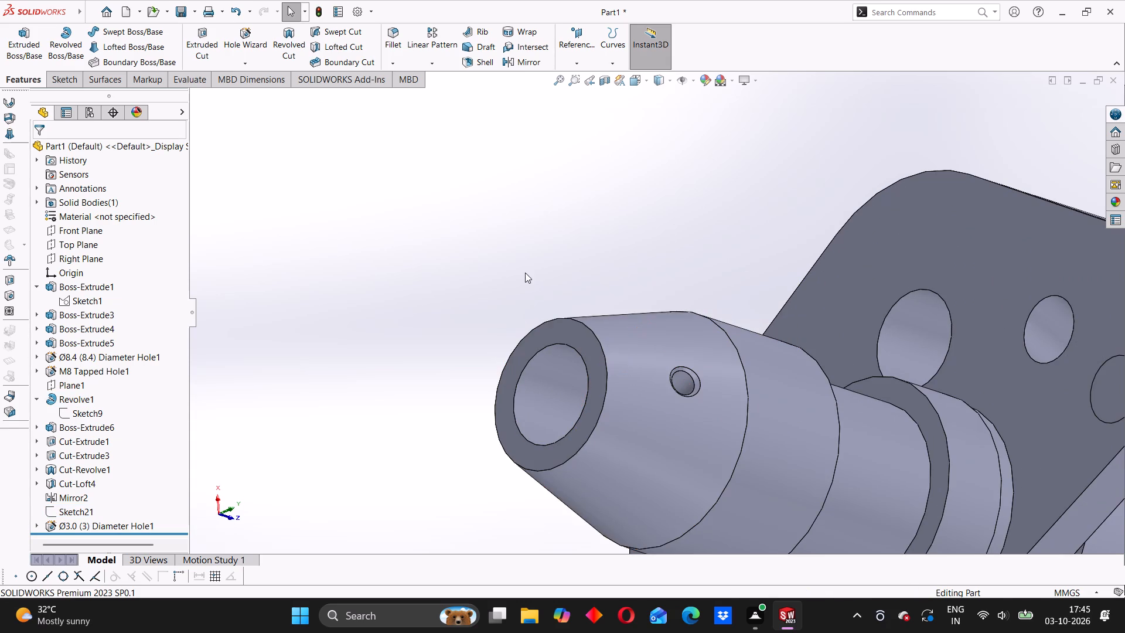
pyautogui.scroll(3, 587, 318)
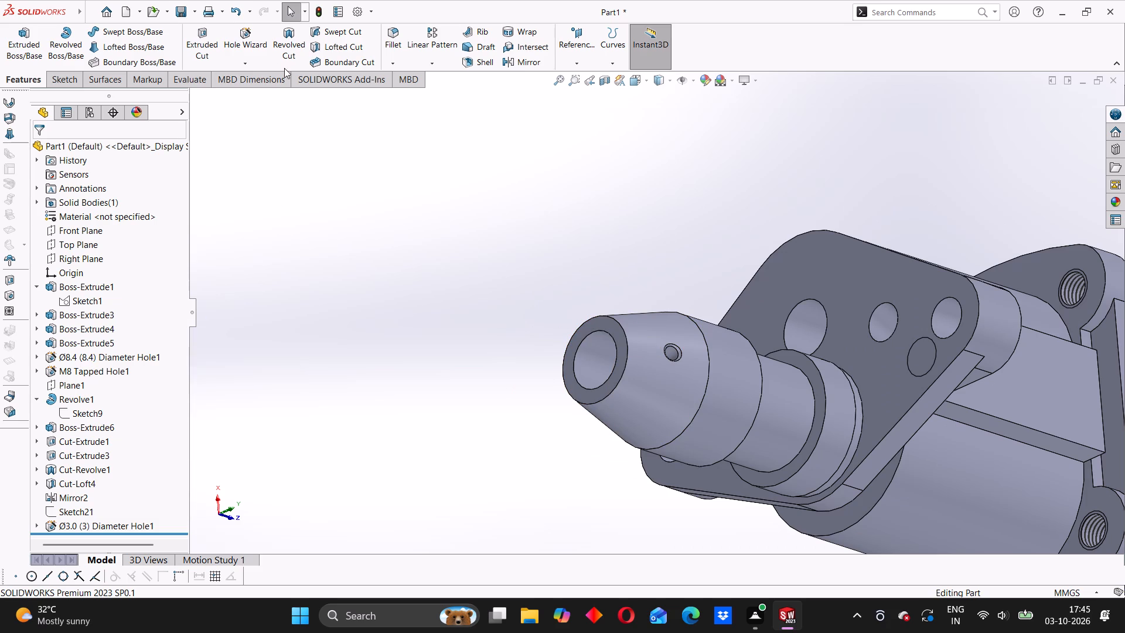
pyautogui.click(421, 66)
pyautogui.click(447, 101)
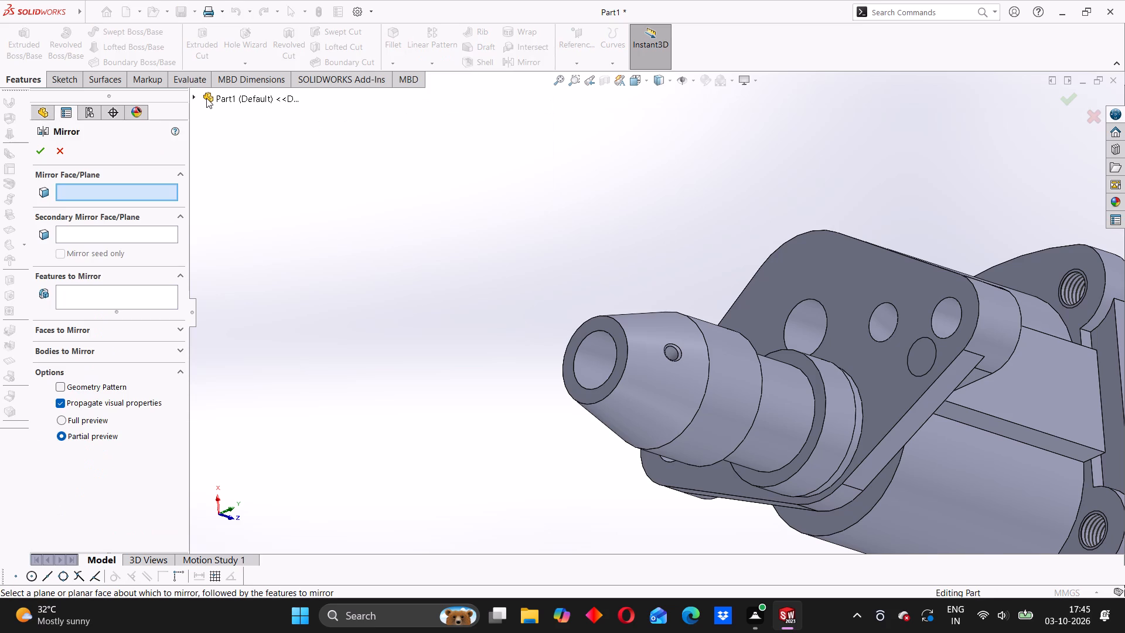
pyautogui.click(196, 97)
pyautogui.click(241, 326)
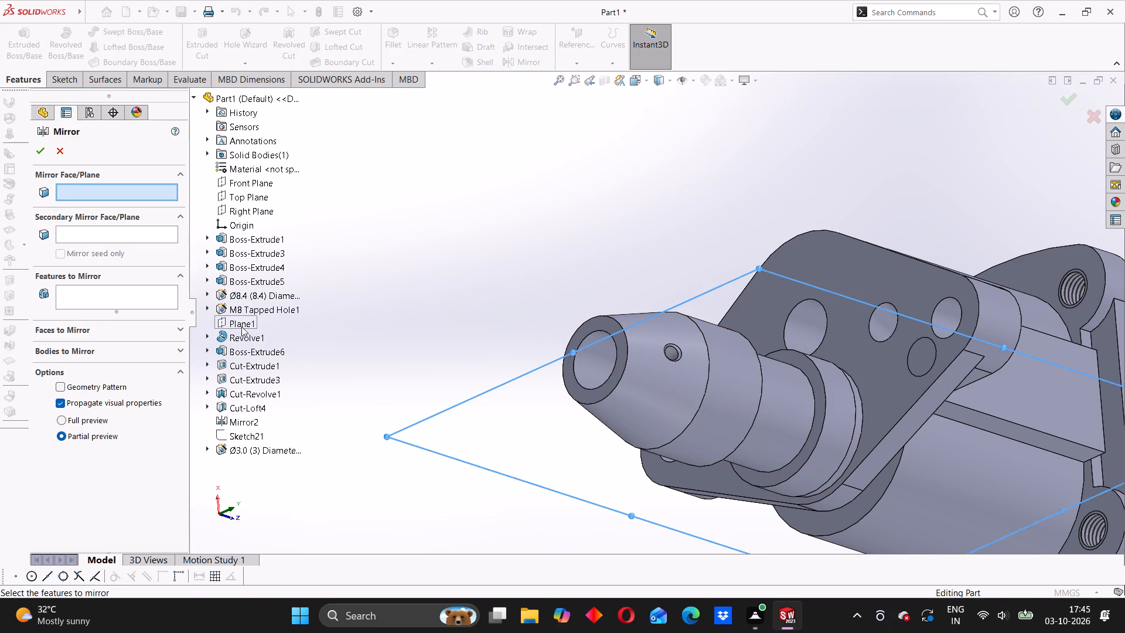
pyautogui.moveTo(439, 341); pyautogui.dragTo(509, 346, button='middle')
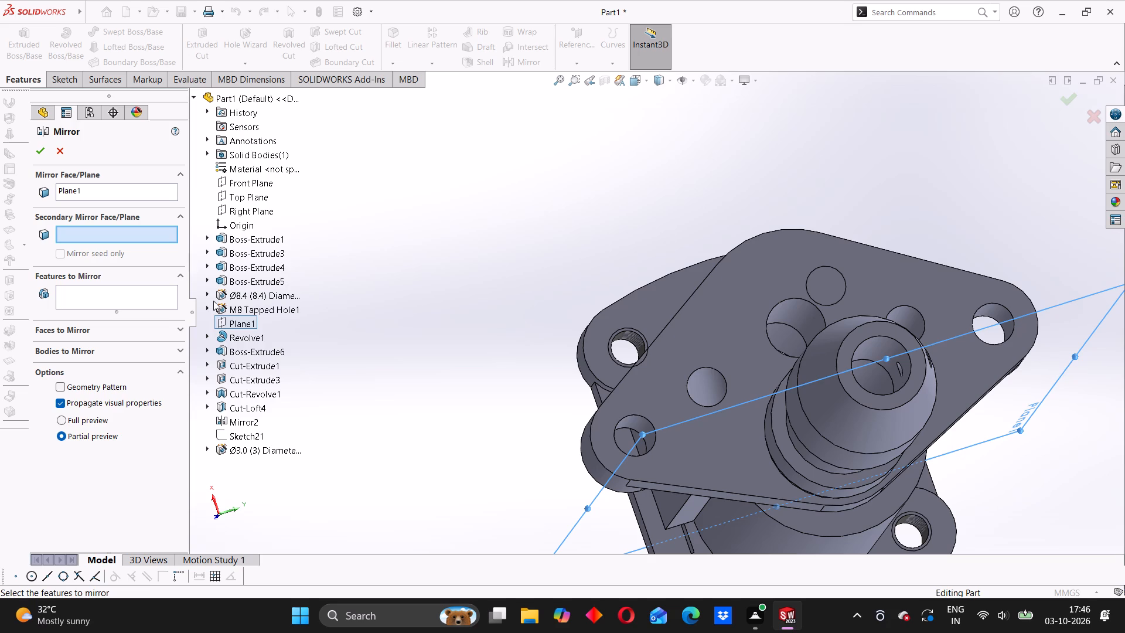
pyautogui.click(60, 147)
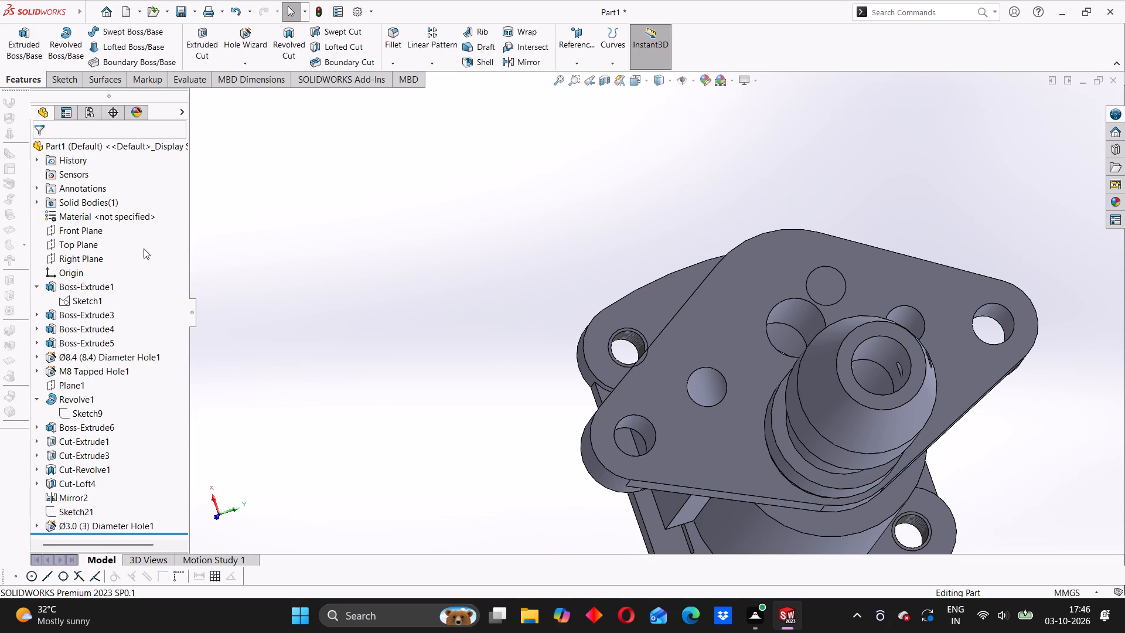
# In a new sketch on Plane1, draw a horizontal straight slot about 10.2 mm between centres and 5.1 mm wide on the nozzle's narrow neck.
pyautogui.click(70, 384)
pyautogui.click(90, 369)
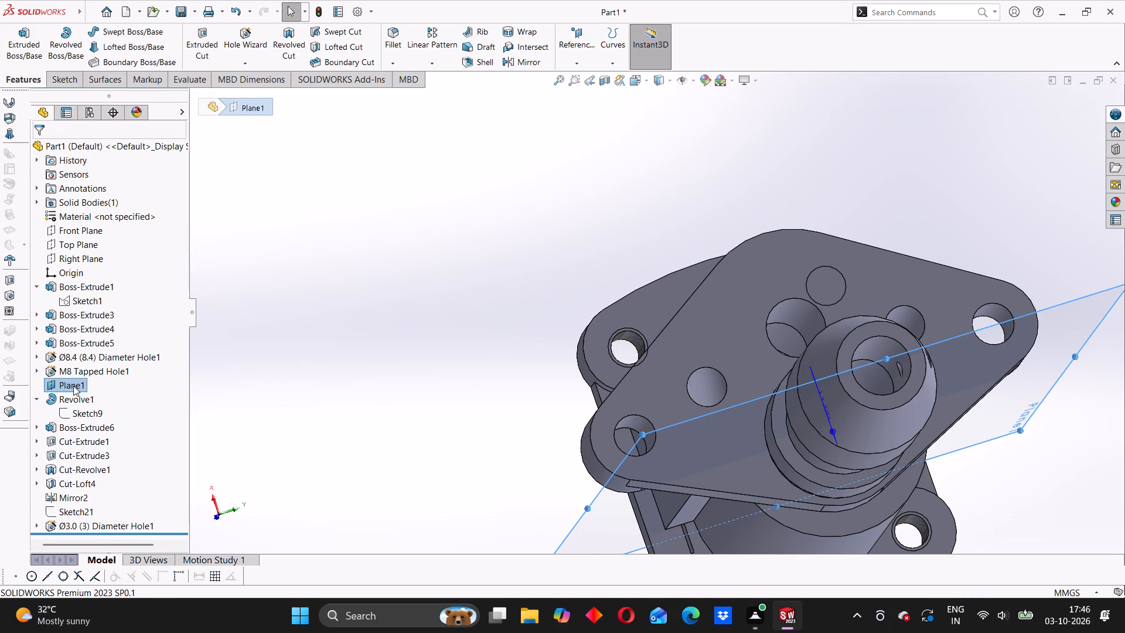
pyautogui.rightClick(73, 386)
pyautogui.click(103, 348)
pyautogui.click(76, 389)
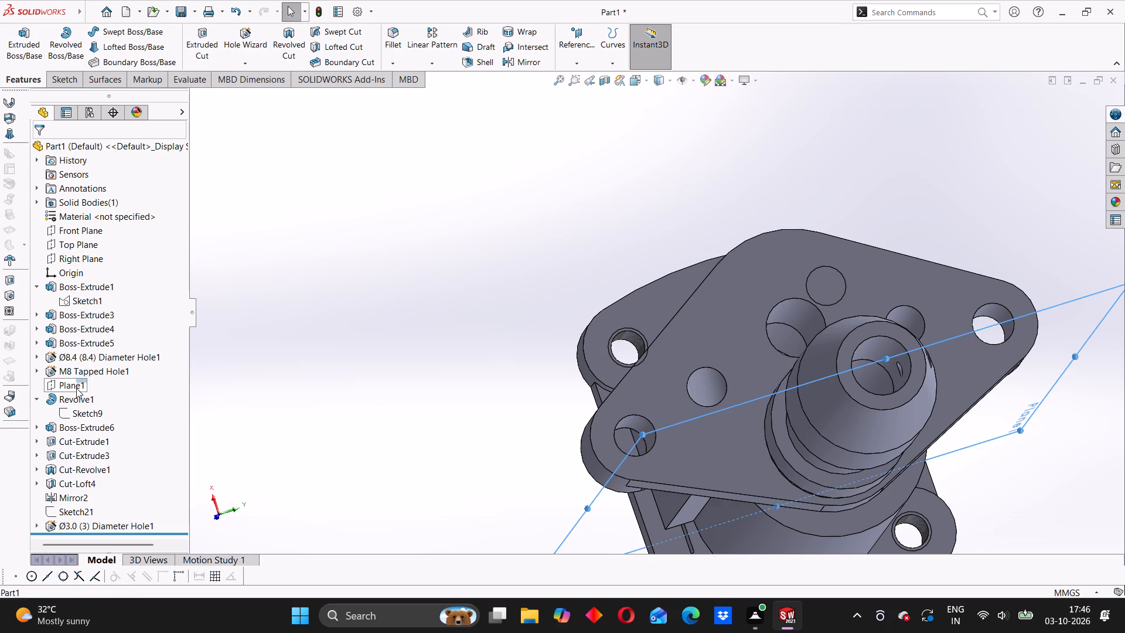
pyautogui.click(83, 375)
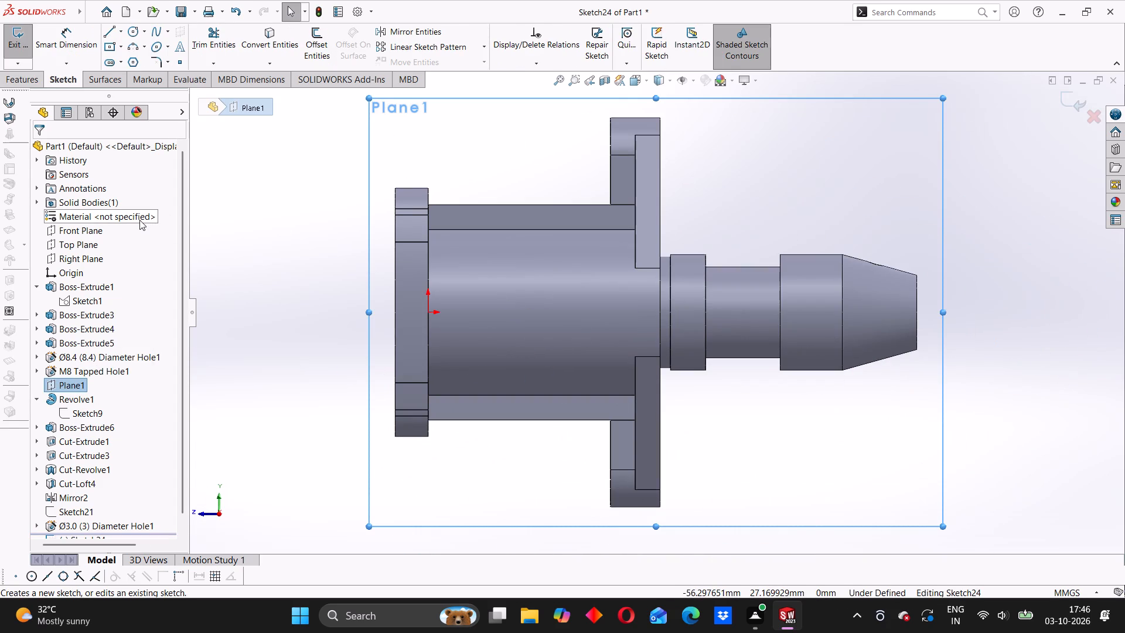
pyautogui.click(110, 63)
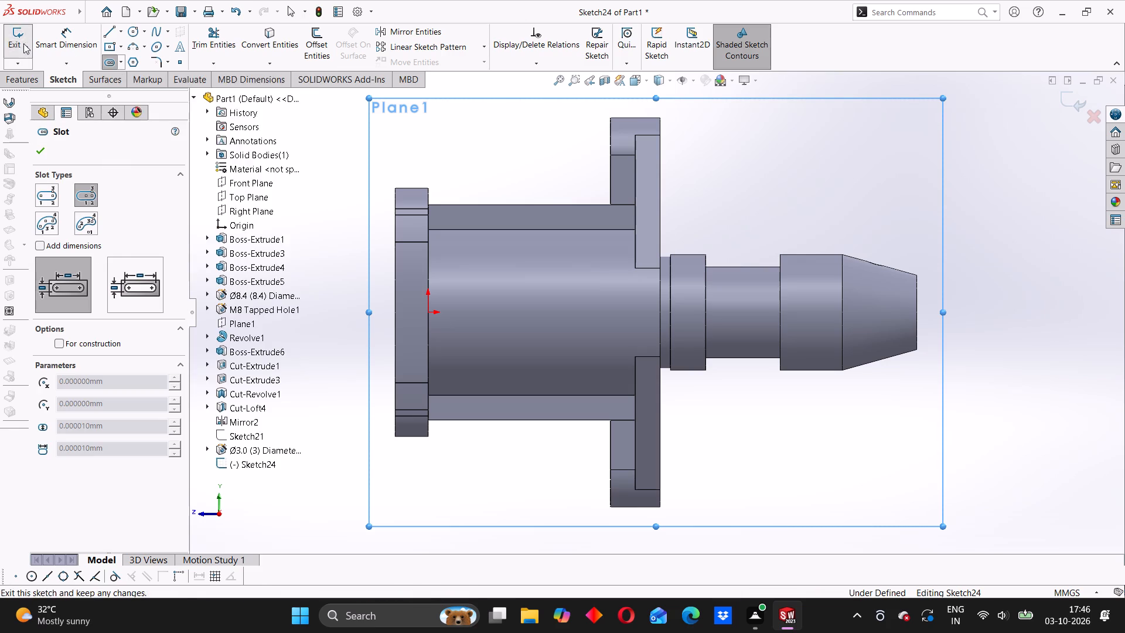
pyautogui.click(121, 63)
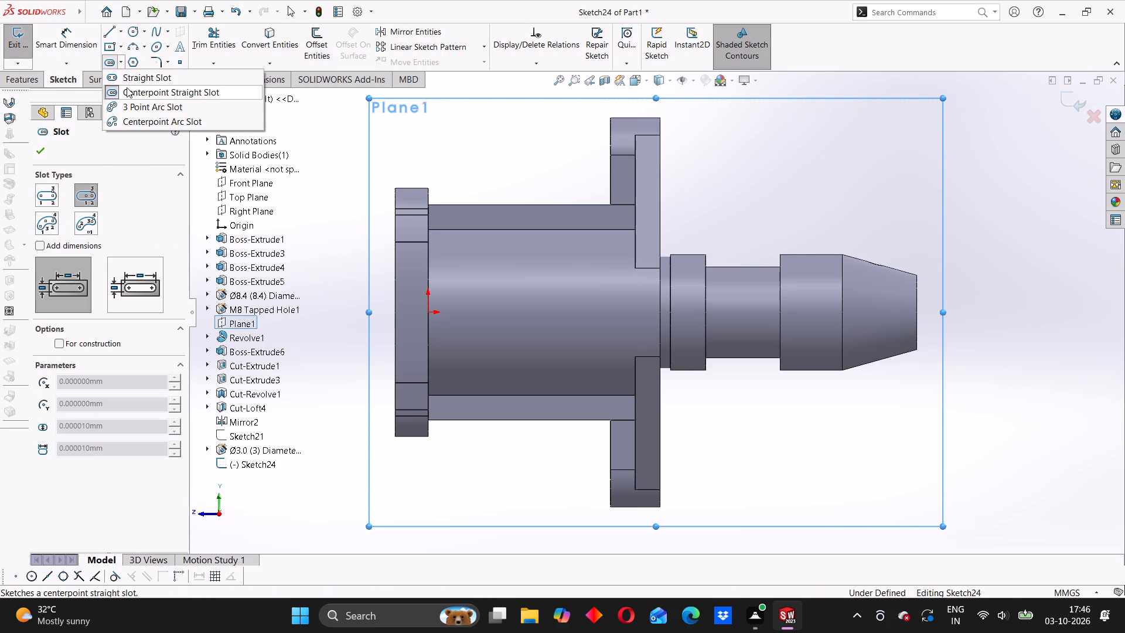
pyautogui.click(132, 81)
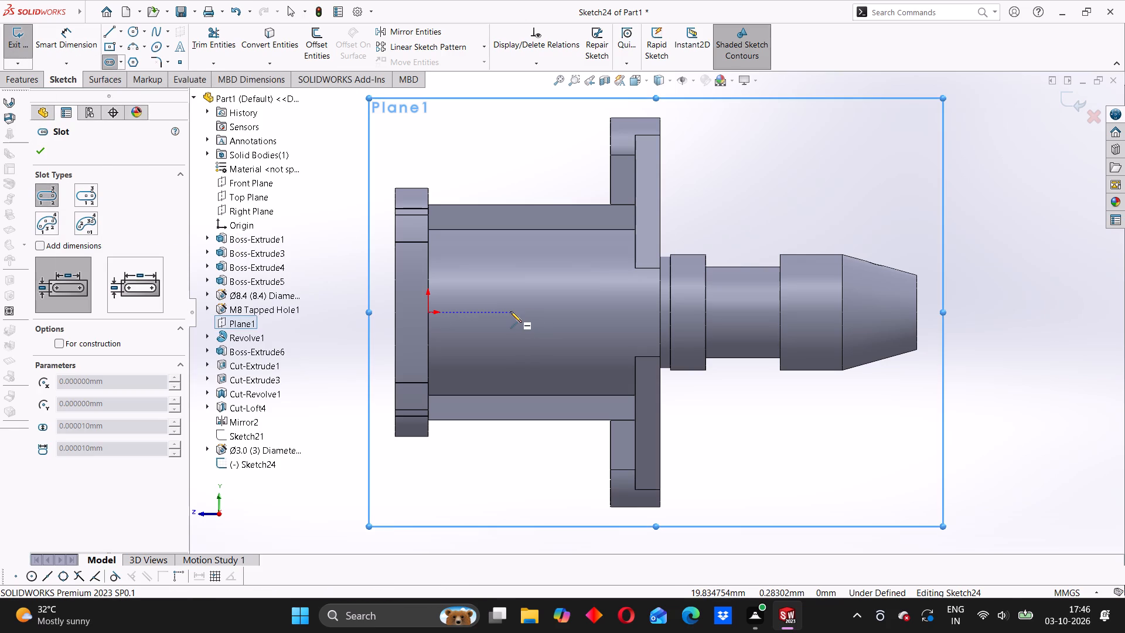
pyautogui.click(717, 311)
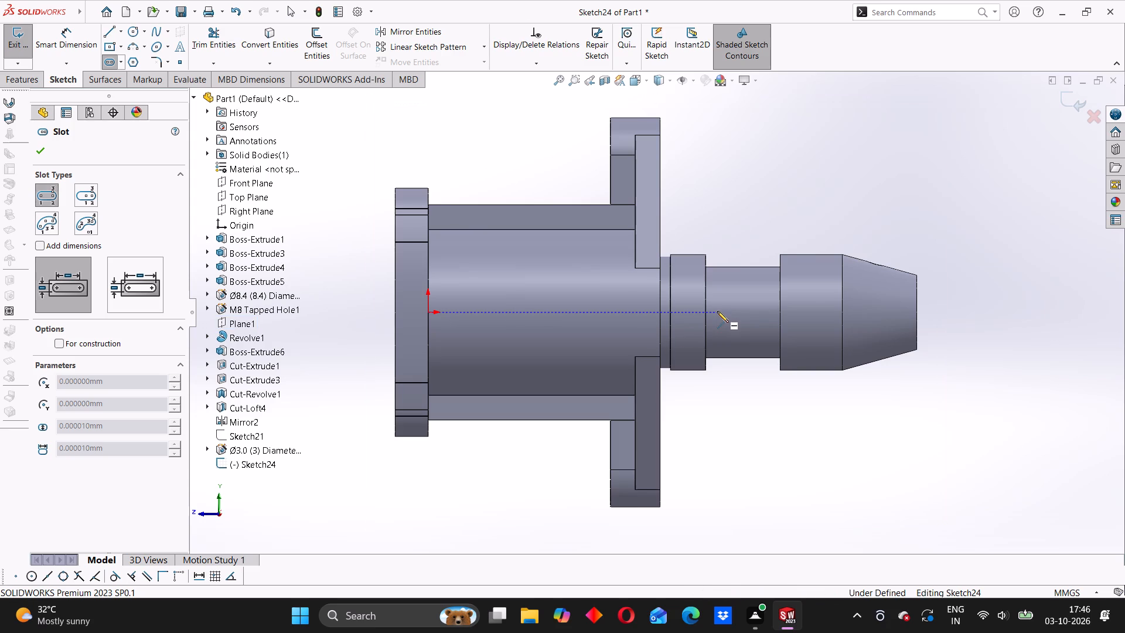
pyautogui.click(759, 314)
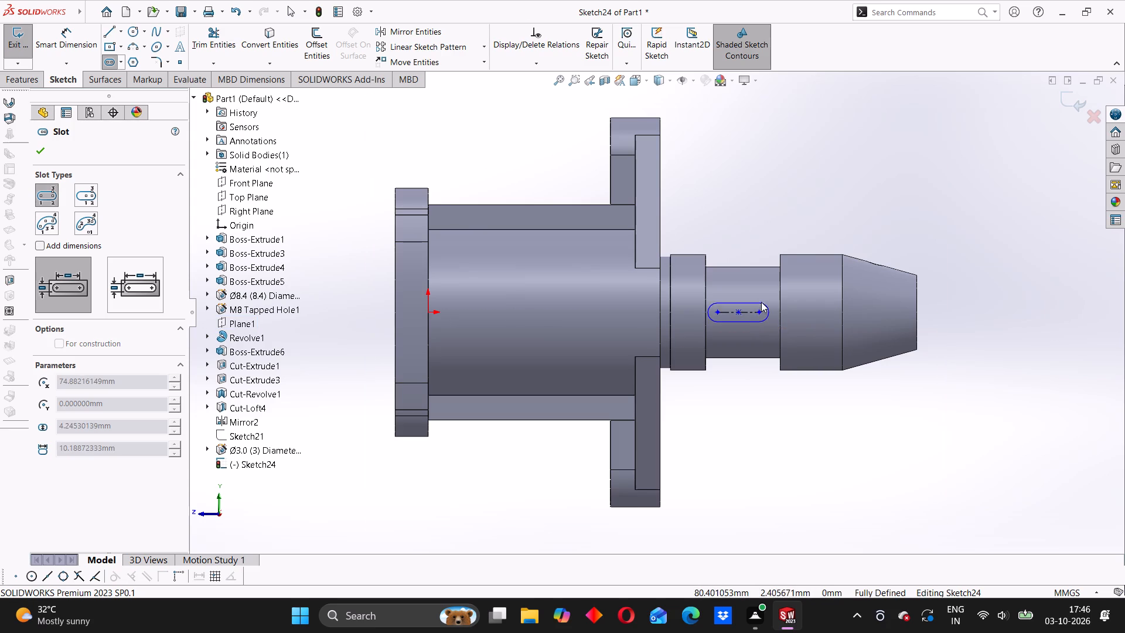
pyautogui.click(761, 302)
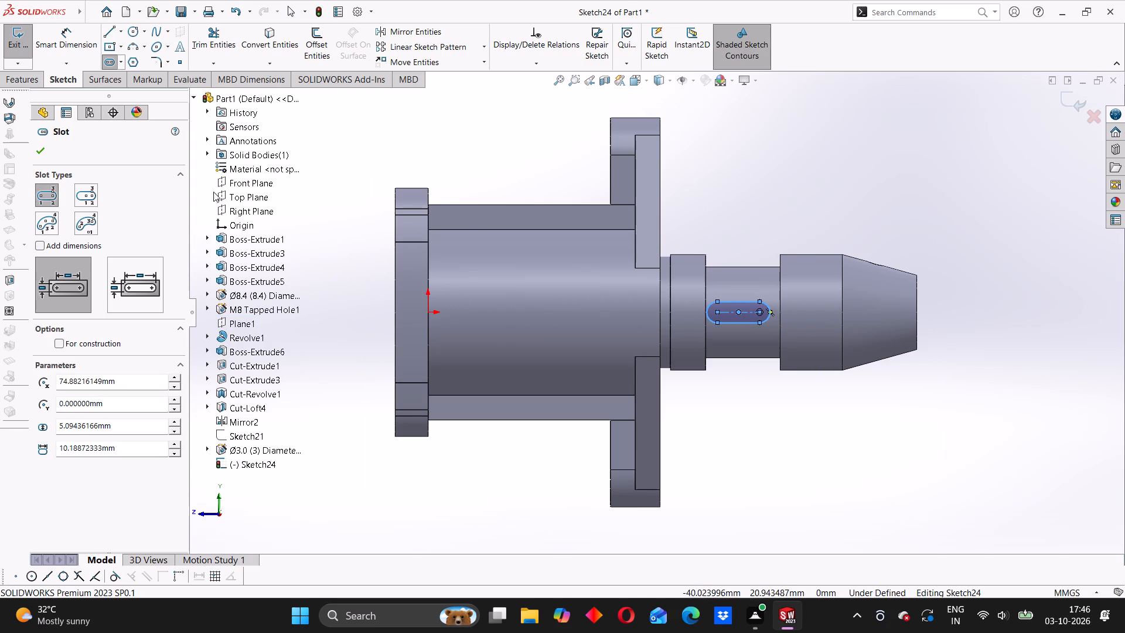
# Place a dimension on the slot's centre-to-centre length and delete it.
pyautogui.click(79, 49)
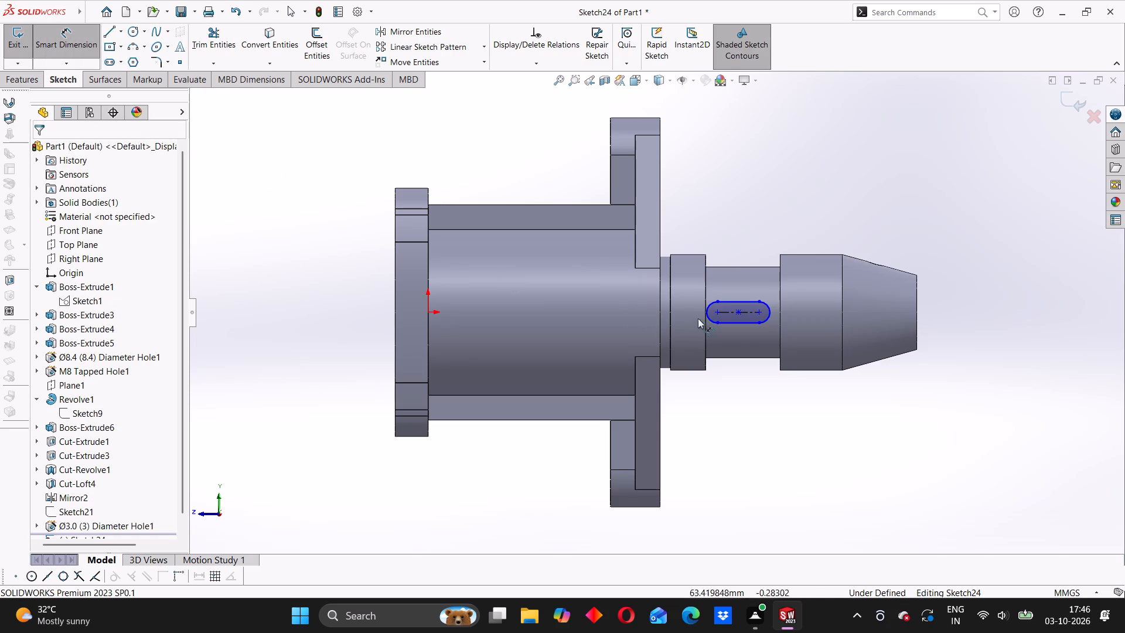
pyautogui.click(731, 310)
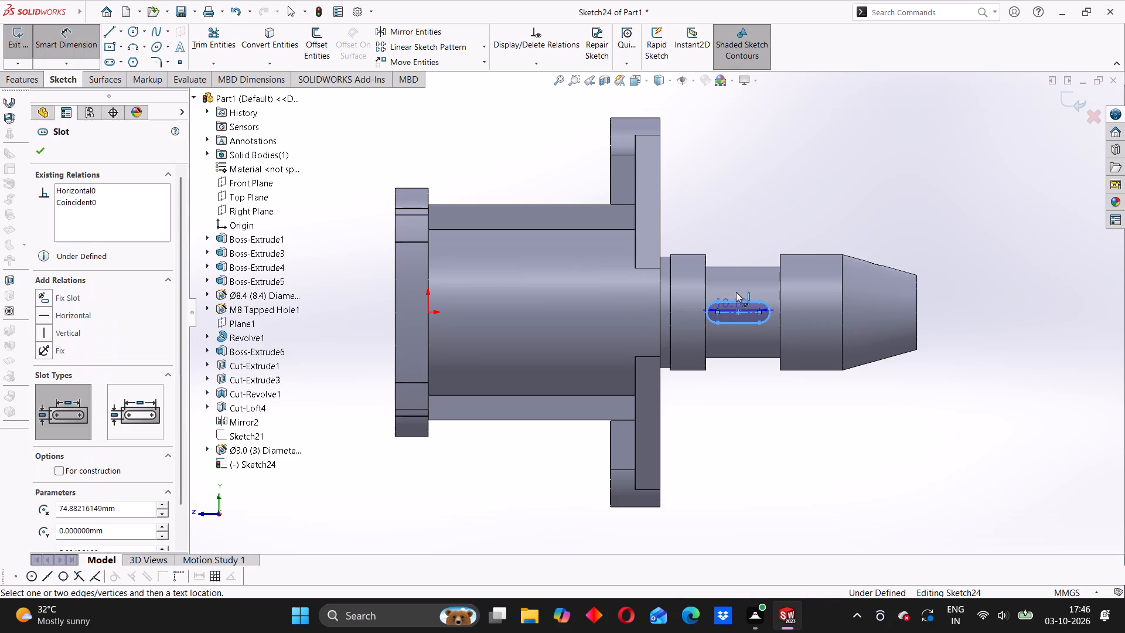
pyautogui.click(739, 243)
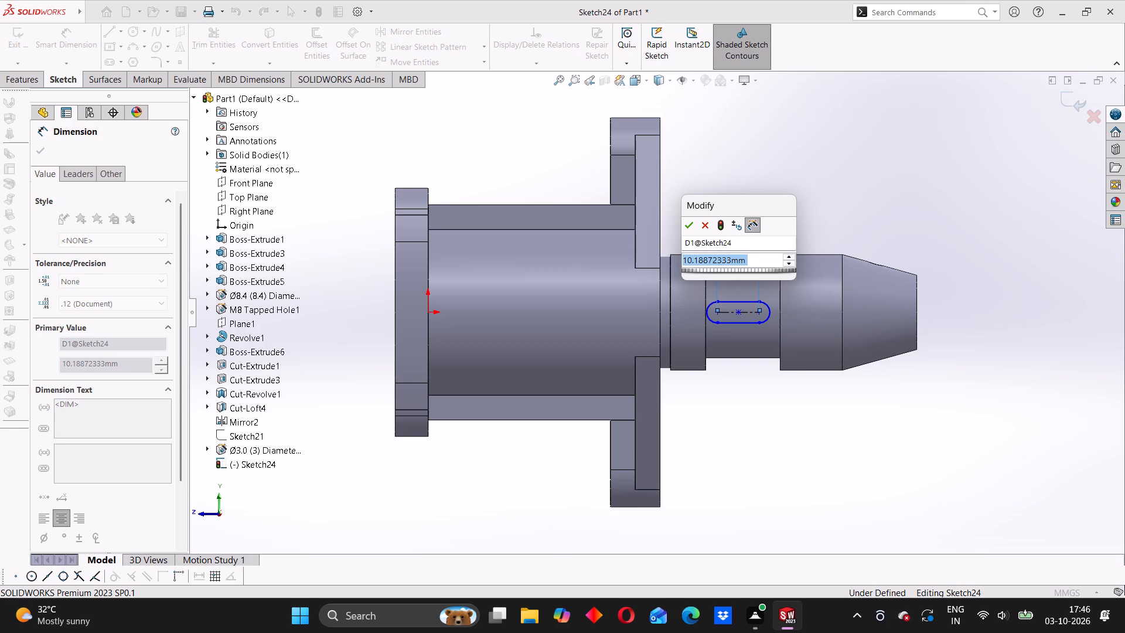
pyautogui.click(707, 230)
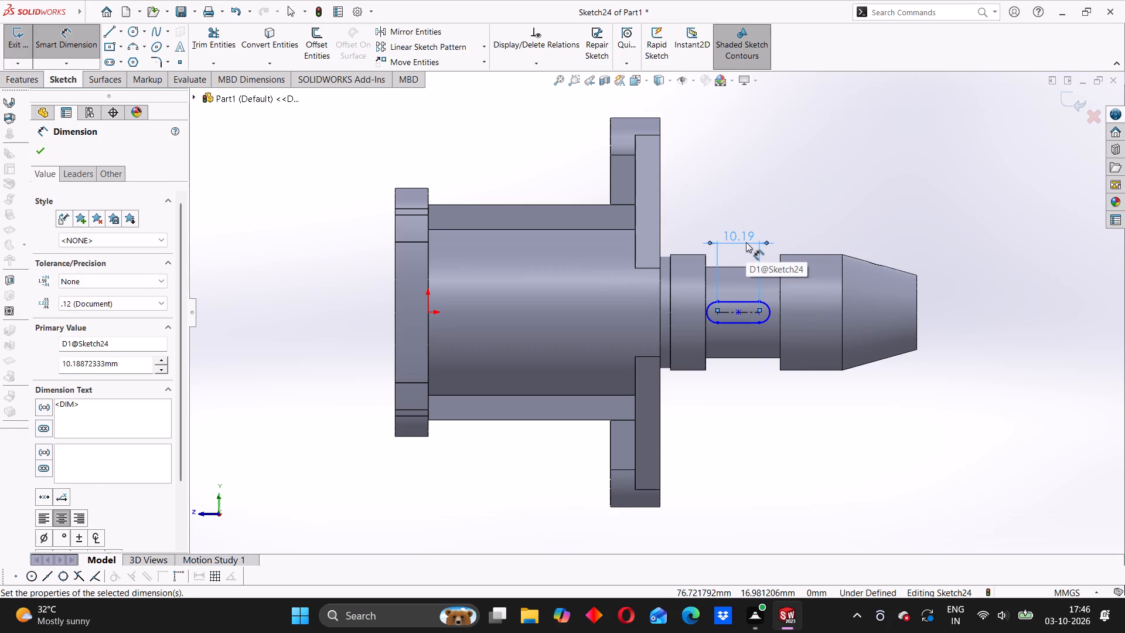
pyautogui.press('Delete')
# Dimension the slot's overall length between its two rounded ends as 14 mm.
pyautogui.scroll(-3, 723, 285)
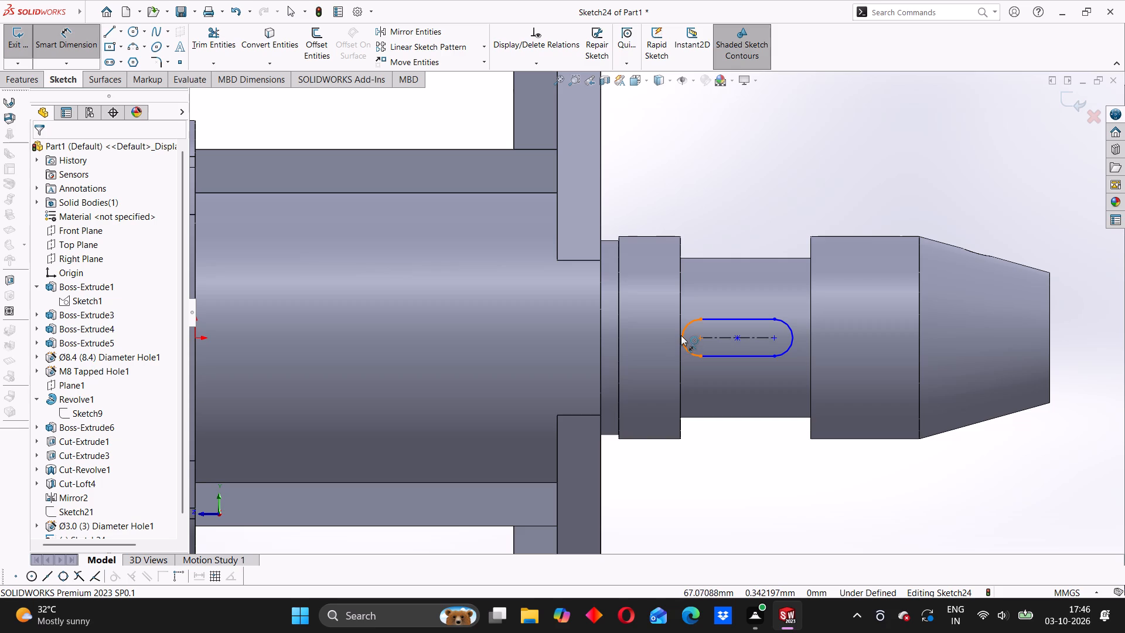
pyautogui.click(683, 336)
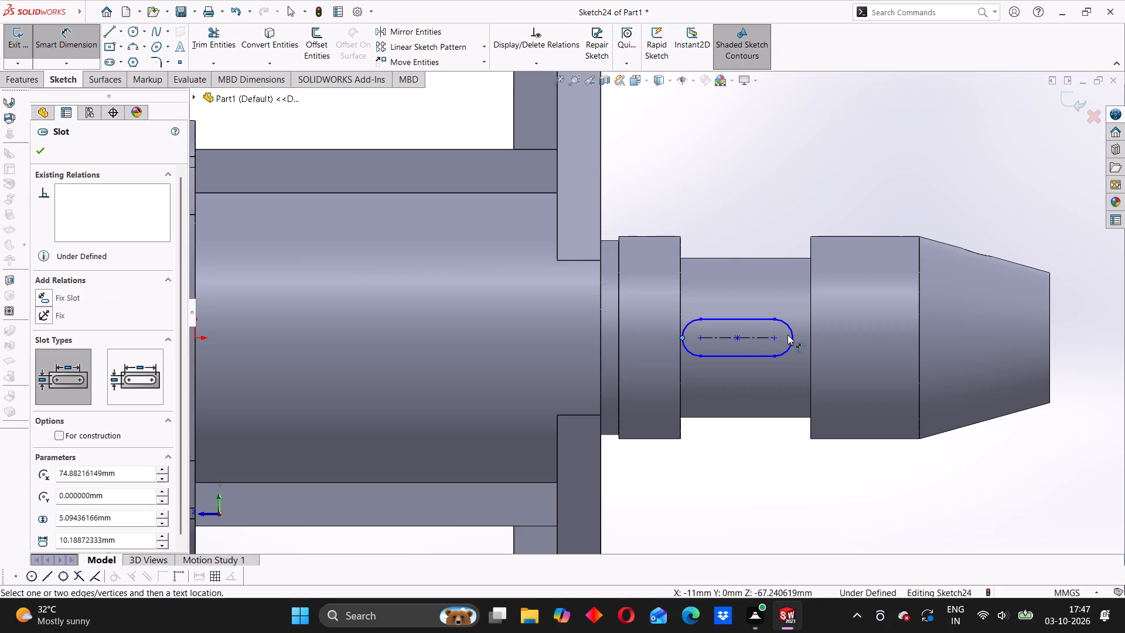
pyautogui.click(792, 337)
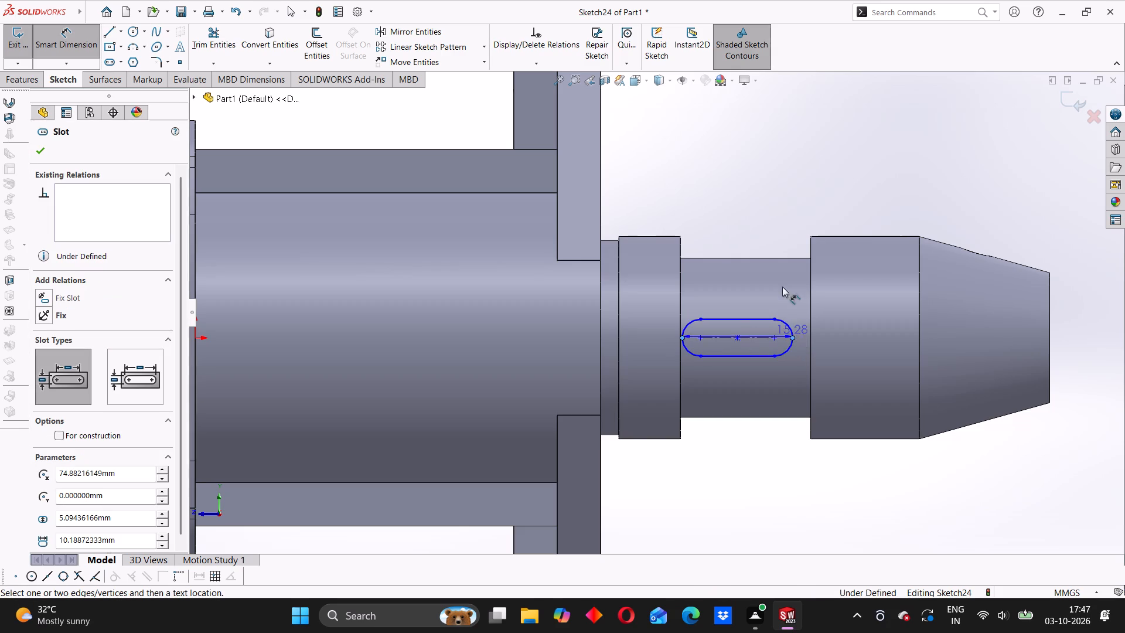
pyautogui.click(739, 207)
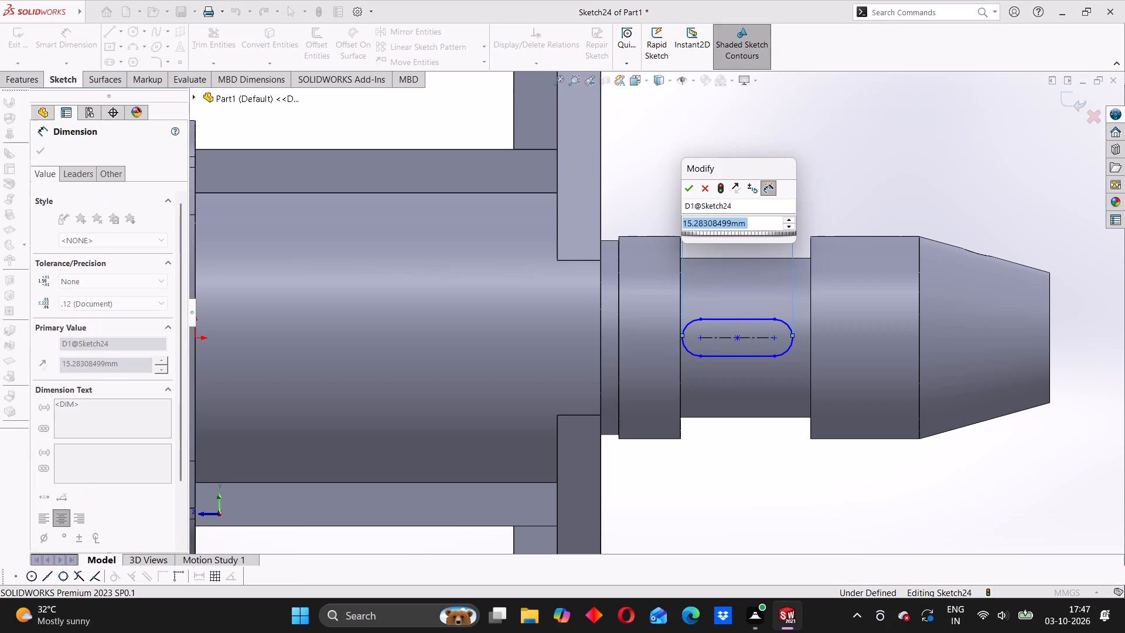
pyautogui.write('14')
pyautogui.press('Return')
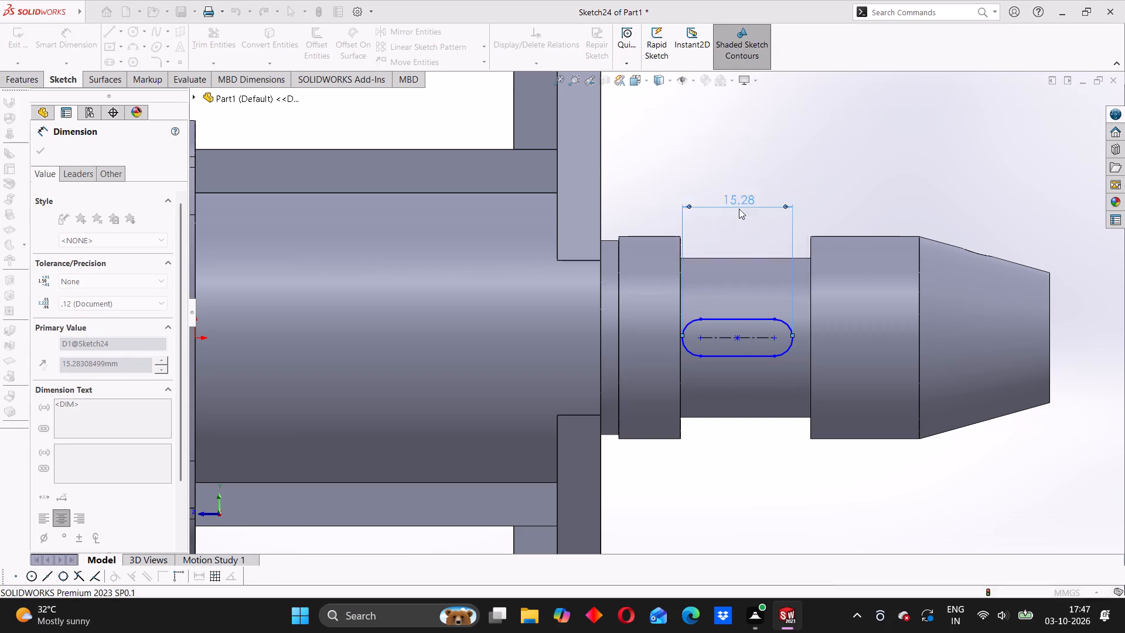
# Dimension the slot's width between its two straight sides as 6 mm.
pyautogui.click(739, 354)
pyautogui.click(733, 319)
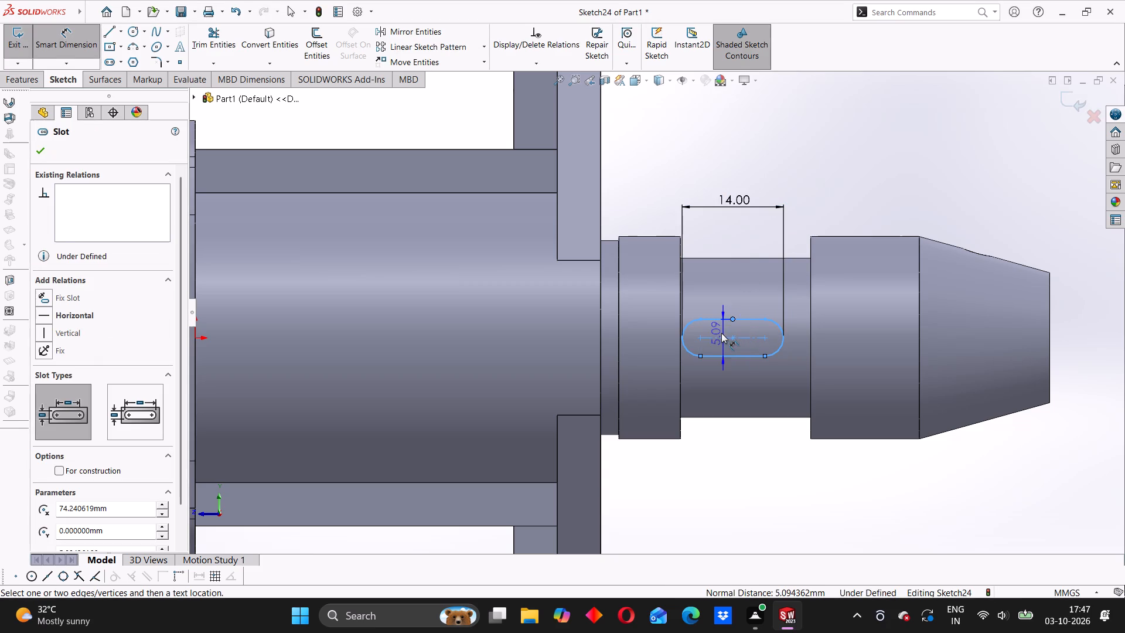
pyautogui.click(710, 331)
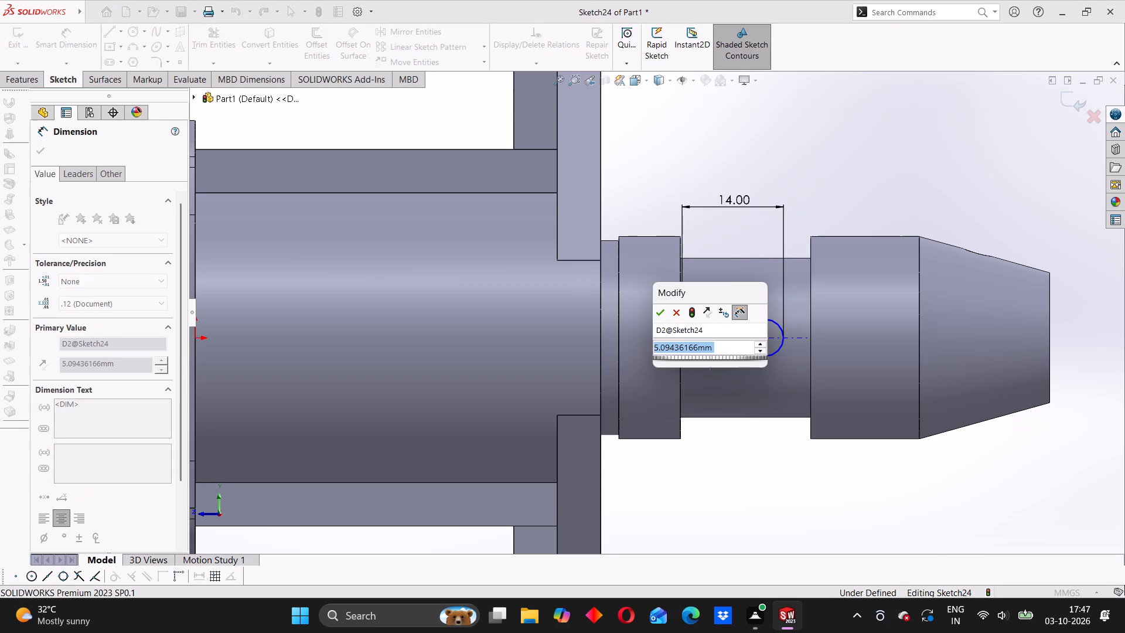
pyautogui.press('6')
pyautogui.press('Return')
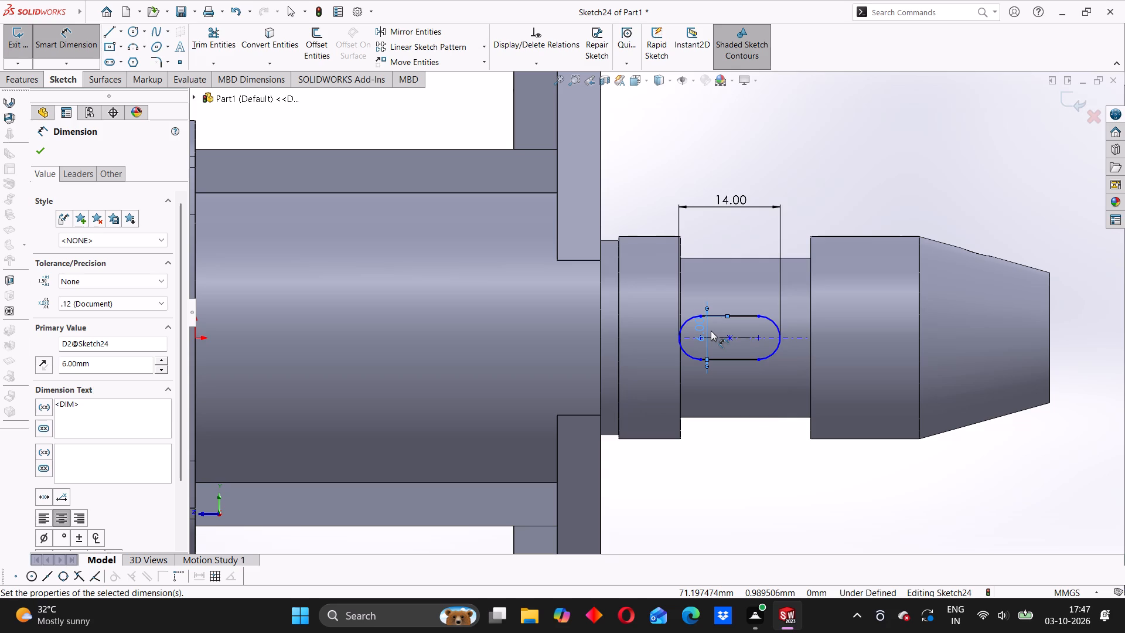
# Dimension the gap between the slot's rounded end nearest the tapered tip and the adjacent collar edge as 2 mm.
pyautogui.scroll(-1, 711, 331)
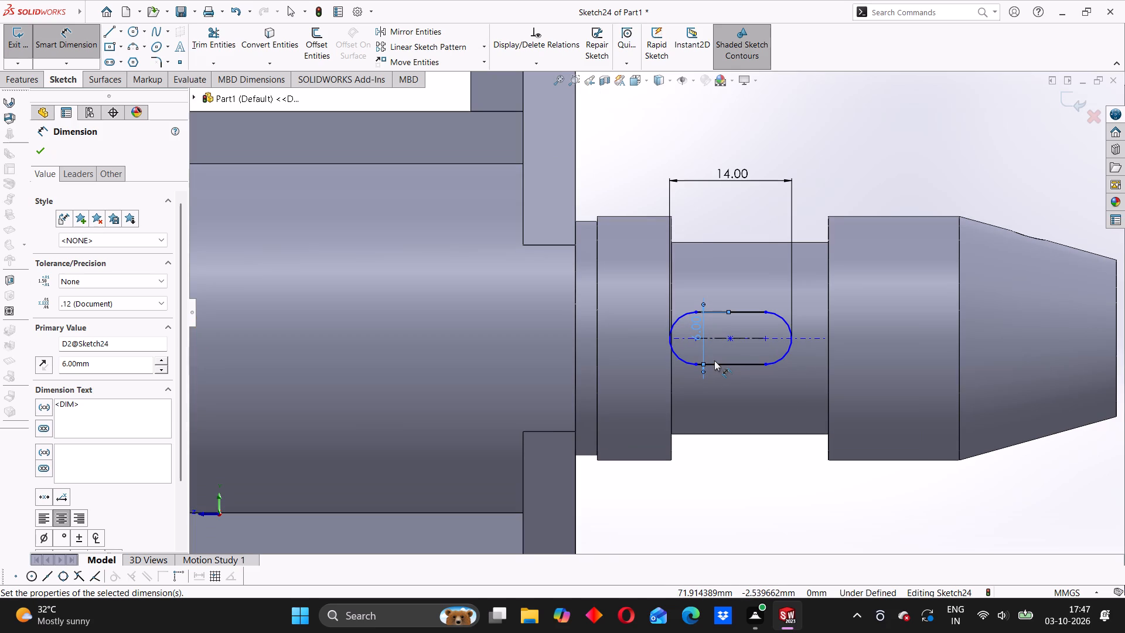
pyautogui.click(791, 338)
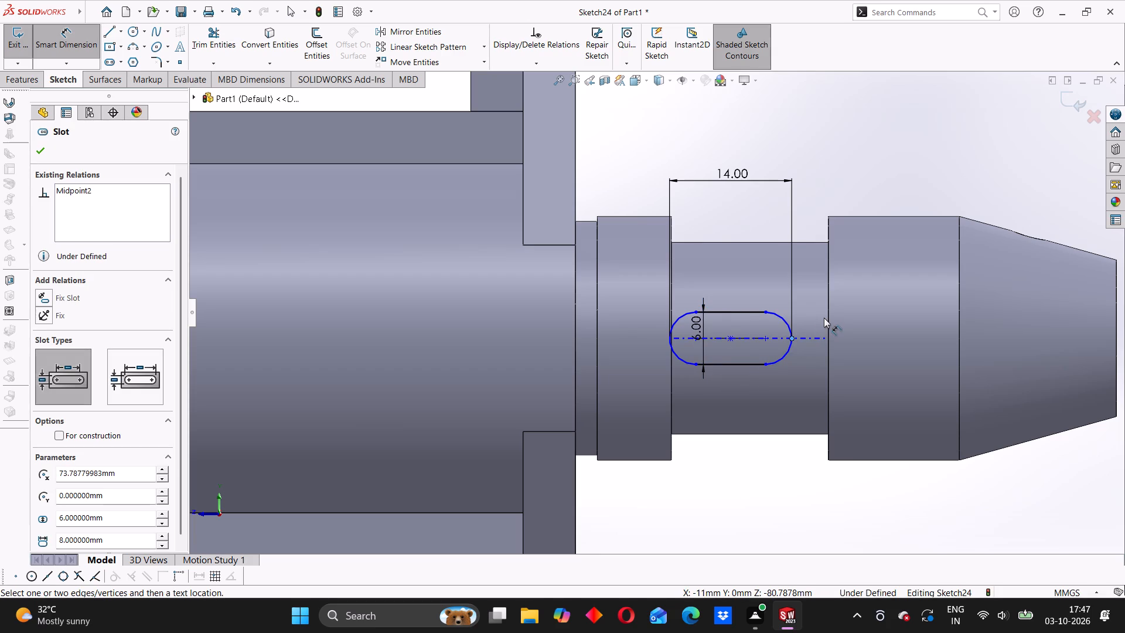
pyautogui.click(827, 314)
pyautogui.click(809, 179)
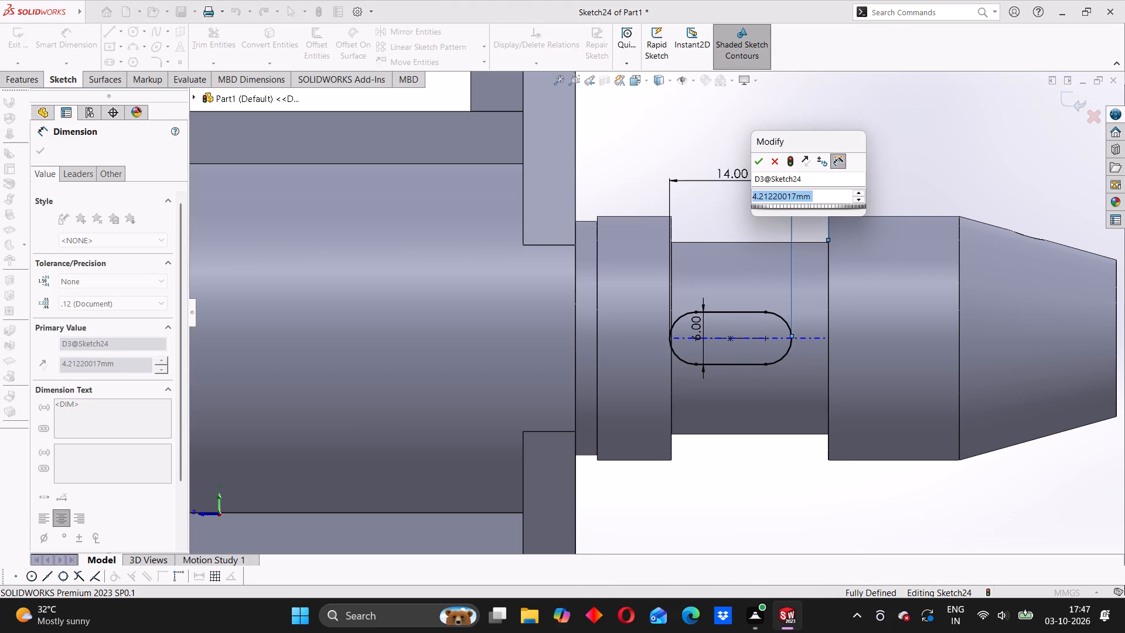
pyautogui.press('2')
pyautogui.press('Return')
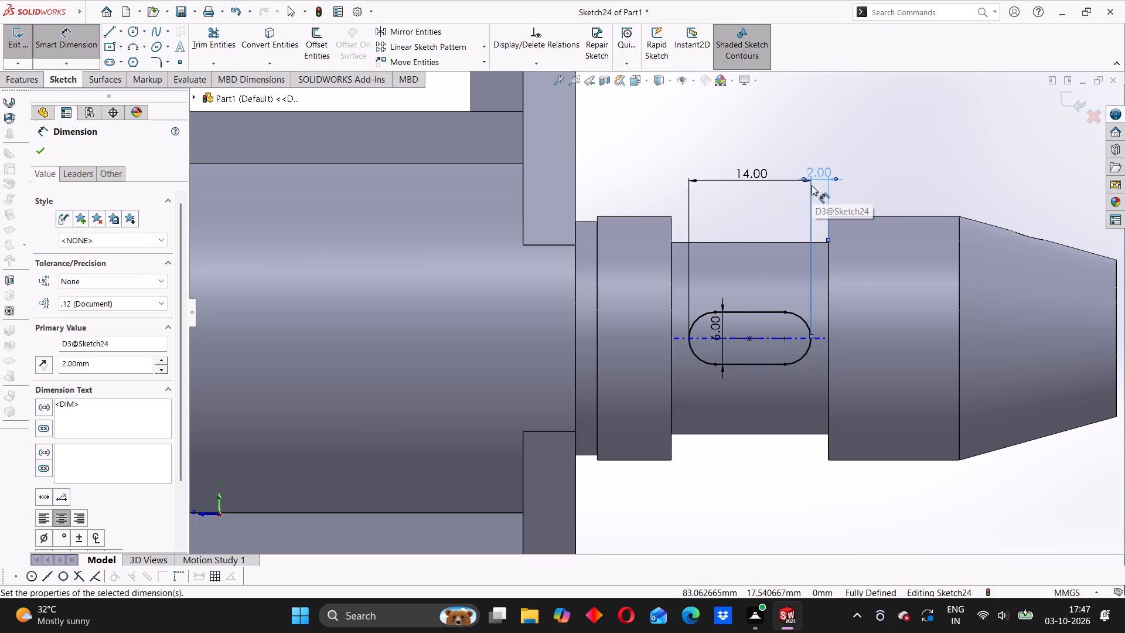
pyautogui.click(838, 169)
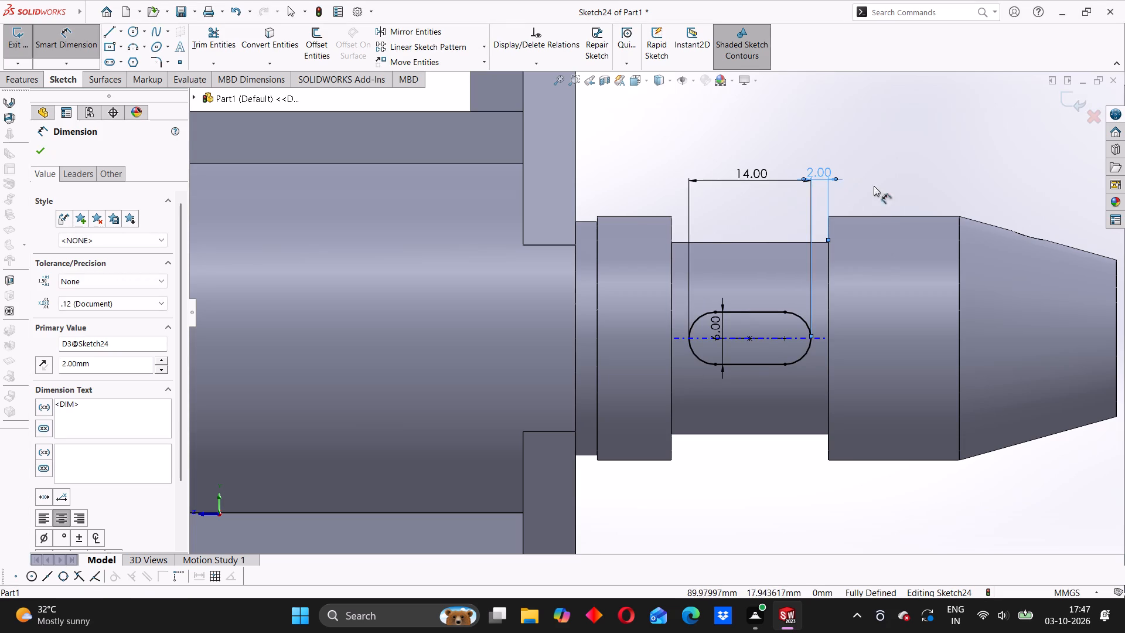
pyautogui.scroll(4, 803, 263)
pyautogui.click(785, 213)
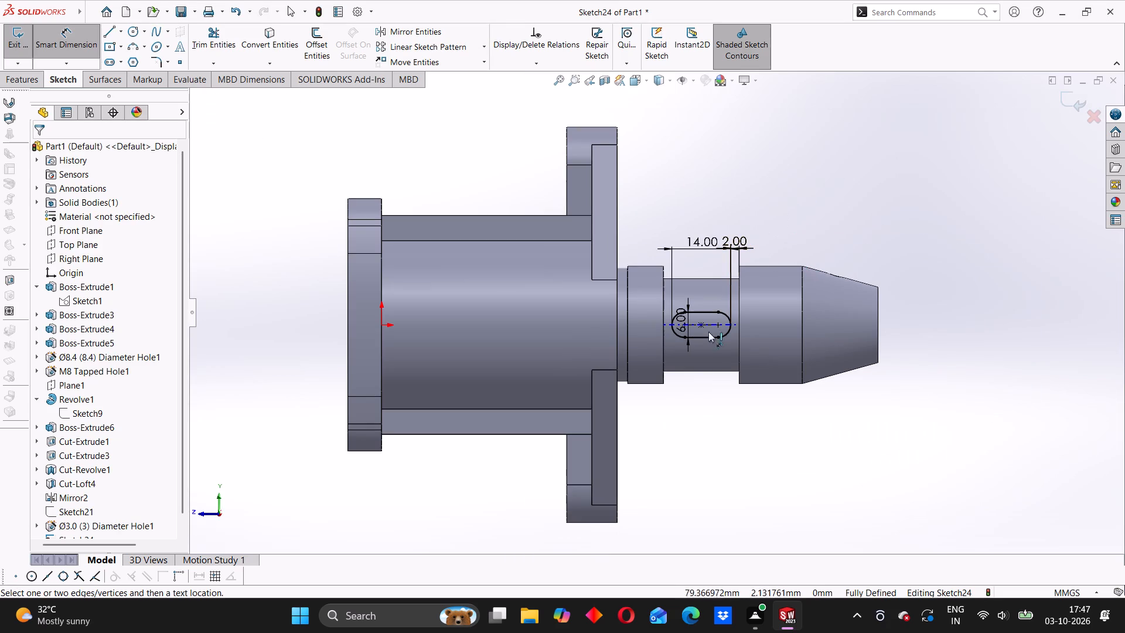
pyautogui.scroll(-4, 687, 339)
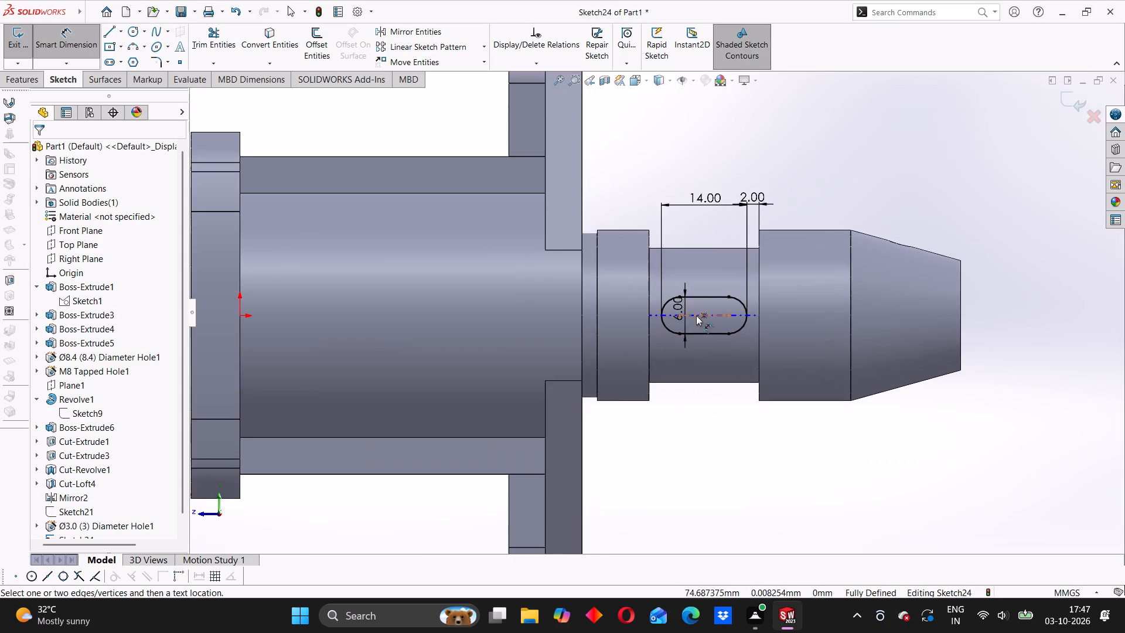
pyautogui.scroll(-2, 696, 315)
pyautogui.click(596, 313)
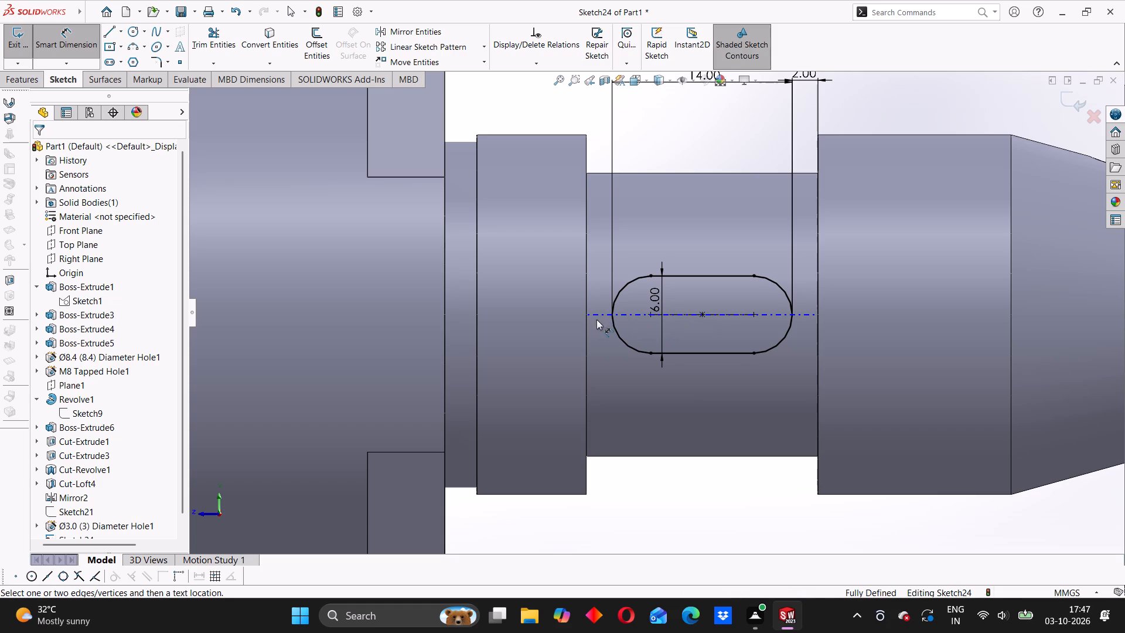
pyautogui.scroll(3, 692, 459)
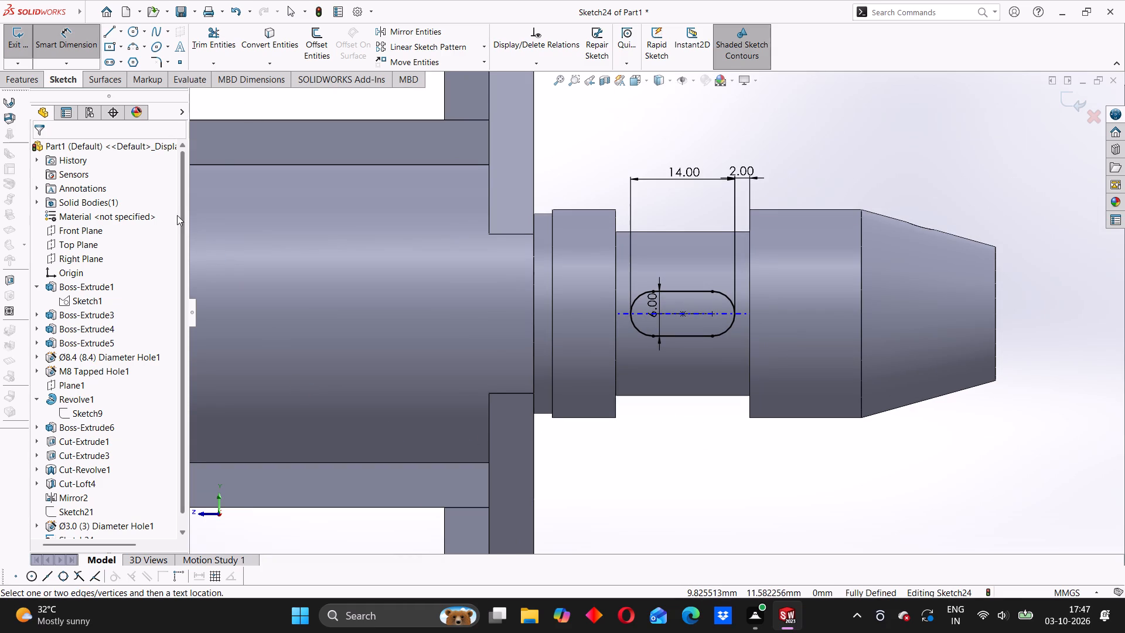
# Set up an extruded cut of the slot sketch that starts at a 12 mm offset from the sketch plane and runs Up To Next.
pyautogui.click(8, 84)
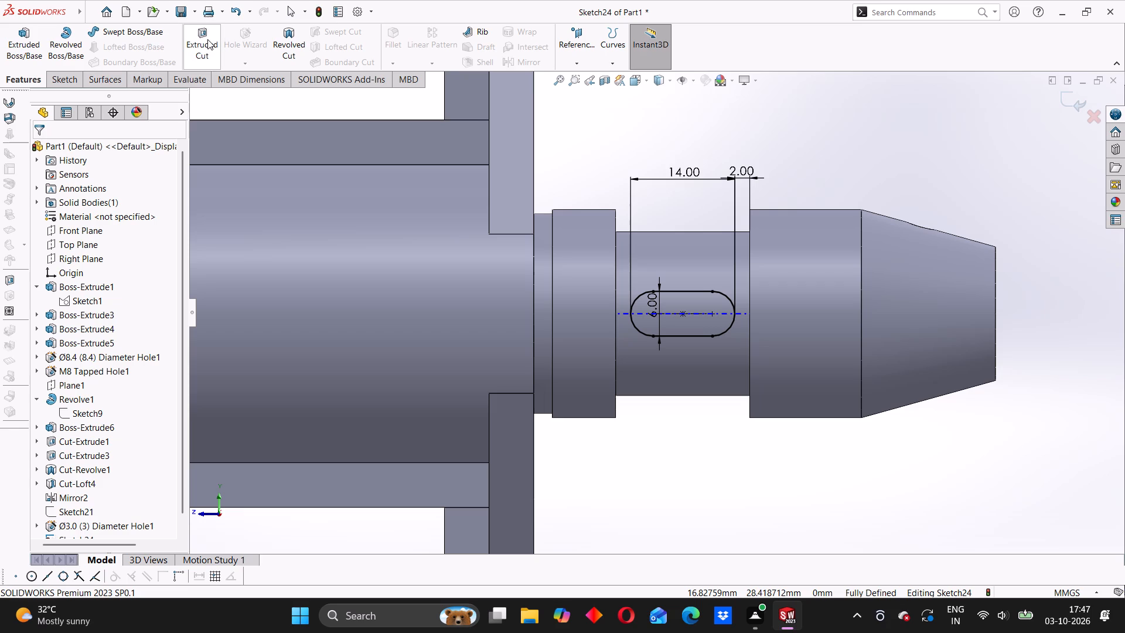
pyautogui.click(207, 39)
pyautogui.scroll(-1, 681, 305)
pyautogui.scroll(3, 681, 316)
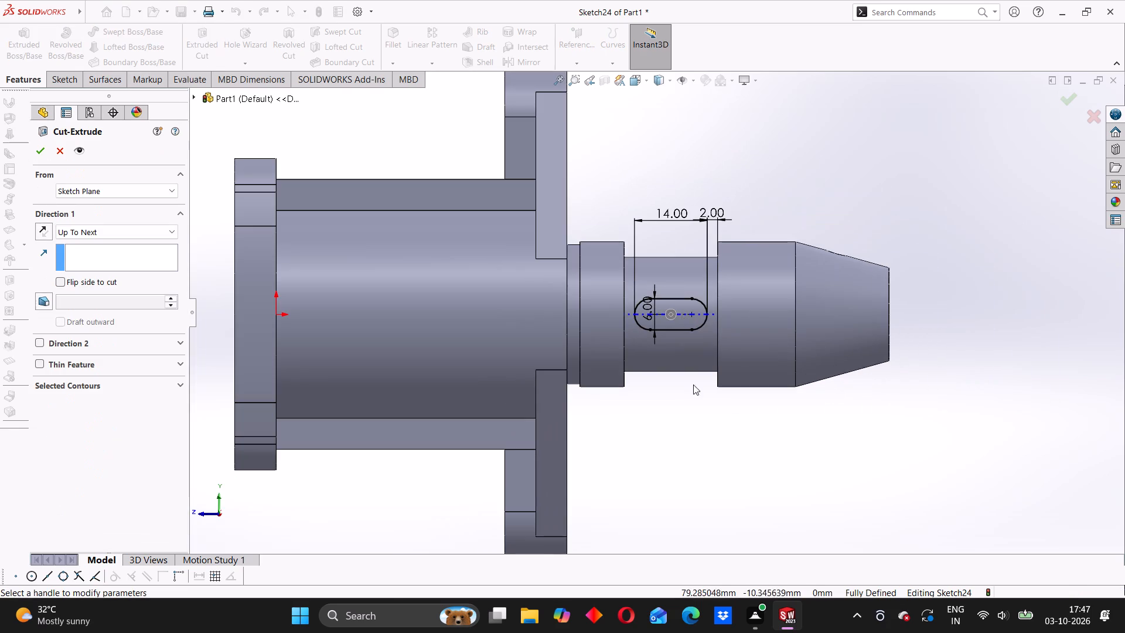
pyautogui.moveTo(716, 420); pyautogui.dragTo(650, 278, button='middle')
pyautogui.scroll(3, 605, 320)
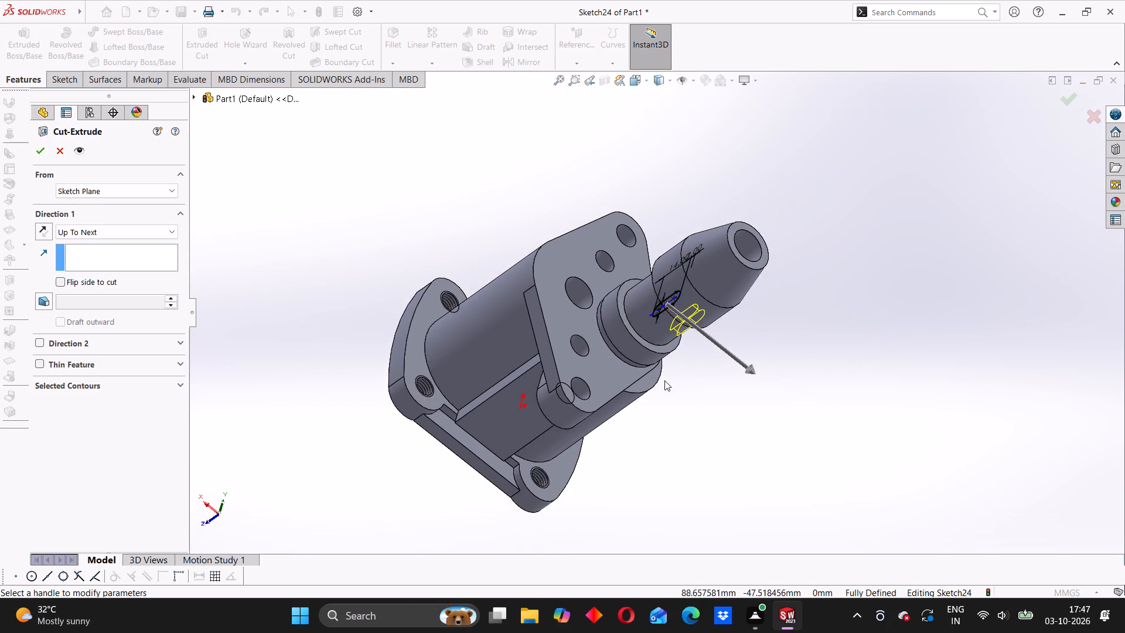
pyautogui.moveTo(664, 380); pyautogui.dragTo(625, 356, button='middle')
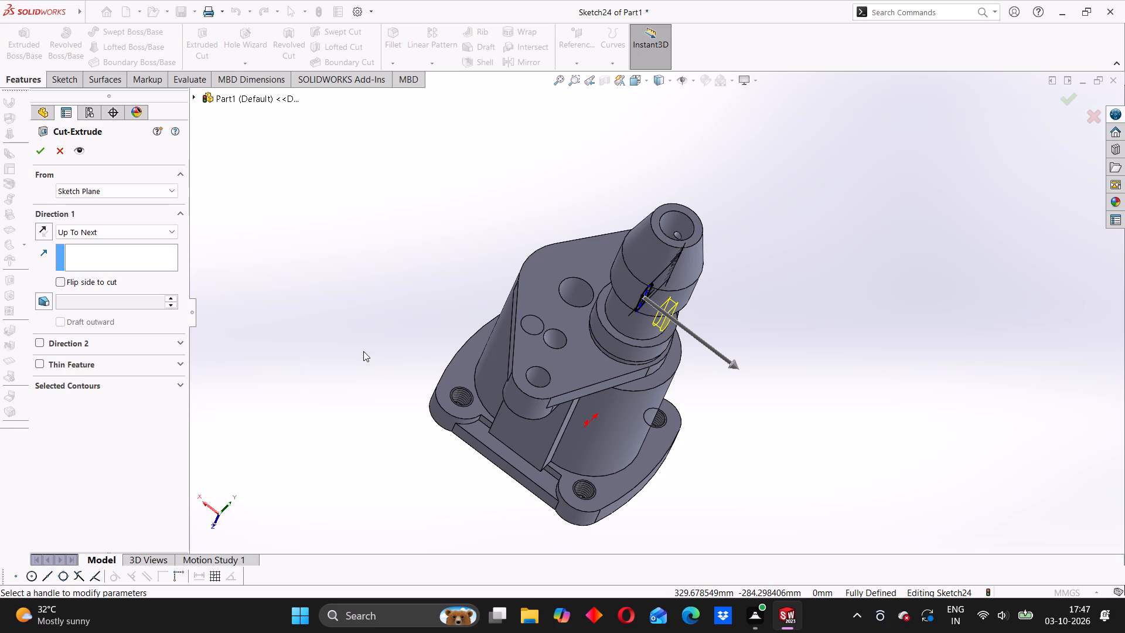
pyautogui.click(137, 198)
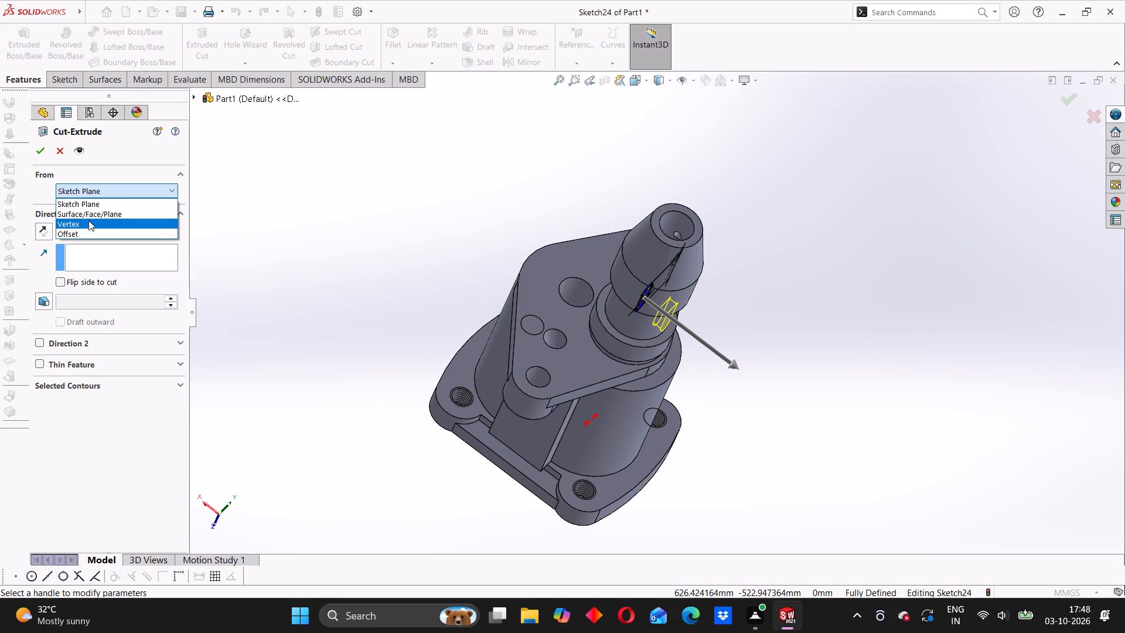
pyautogui.click(79, 229)
pyautogui.moveTo(103, 212); pyautogui.dragTo(49, 216)
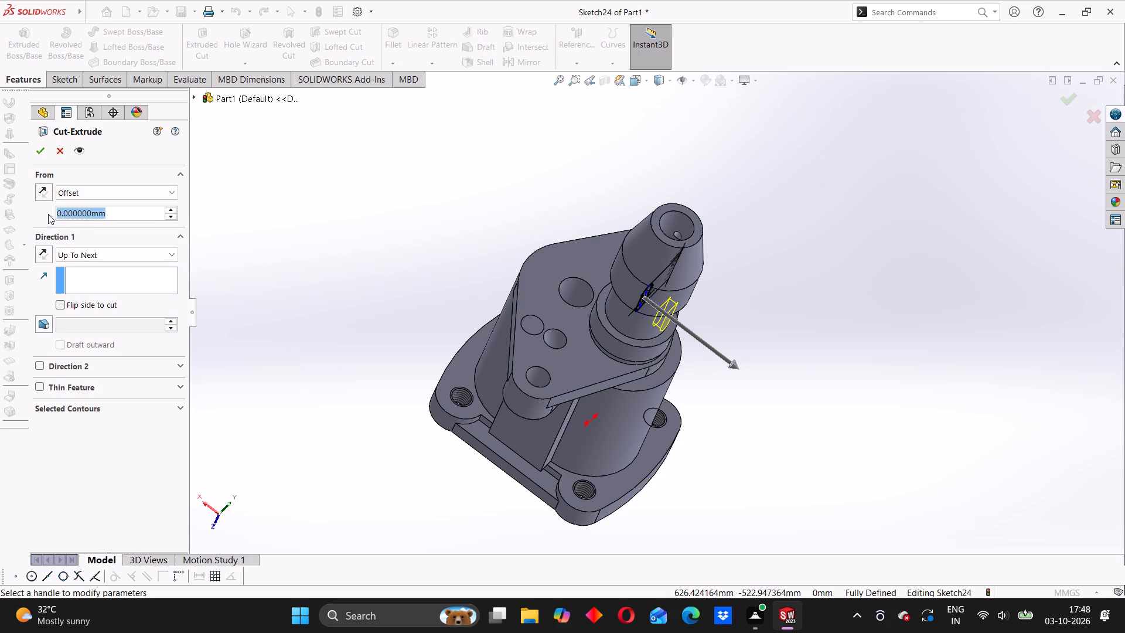
pyautogui.write('12')
pyautogui.press('Return')
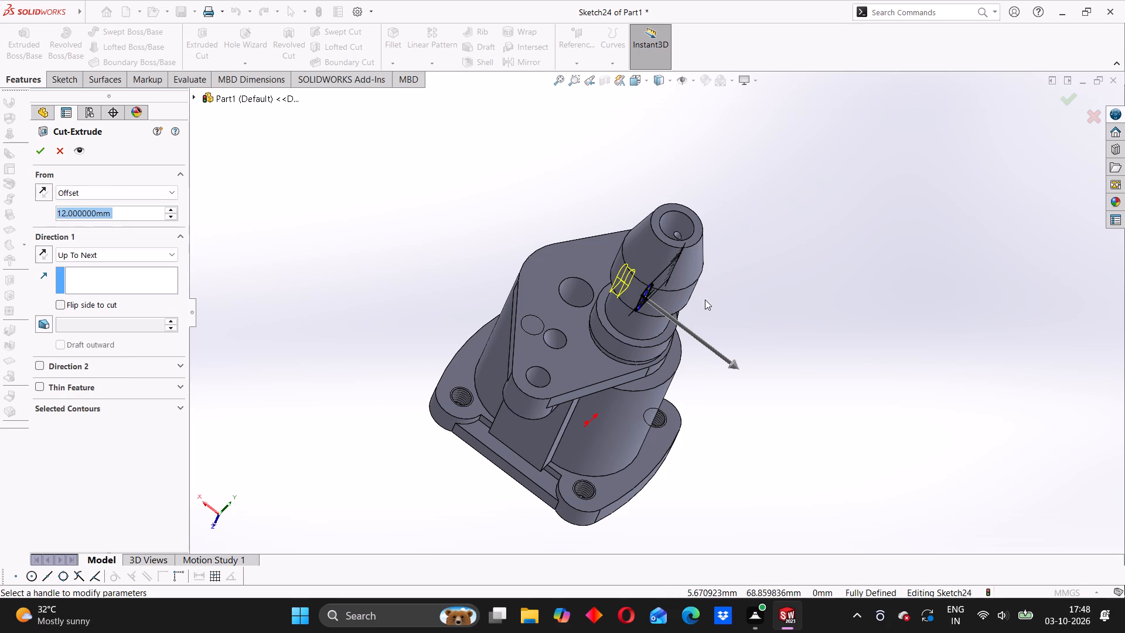
# Set the cut's start offset to 15 mm and complete the Up To Next slot cut in the nozzle neck.
pyautogui.moveTo(595, 295); pyautogui.dragTo(670, 362, button='middle')
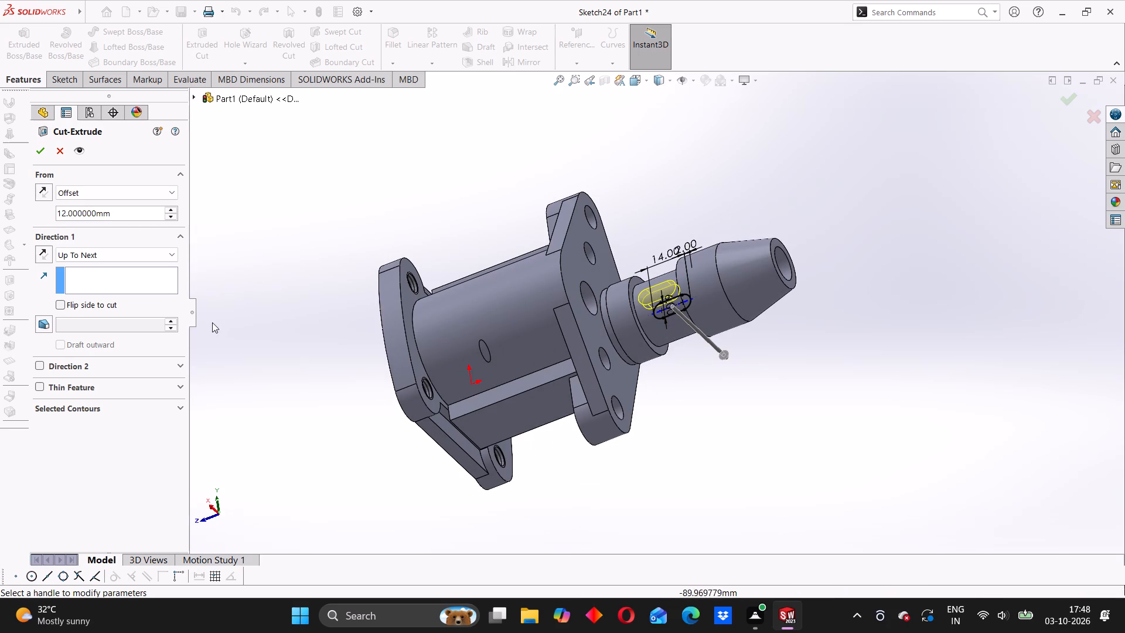
pyautogui.scroll(-2, 645, 311)
pyautogui.moveTo(660, 355); pyautogui.dragTo(643, 346, button='middle')
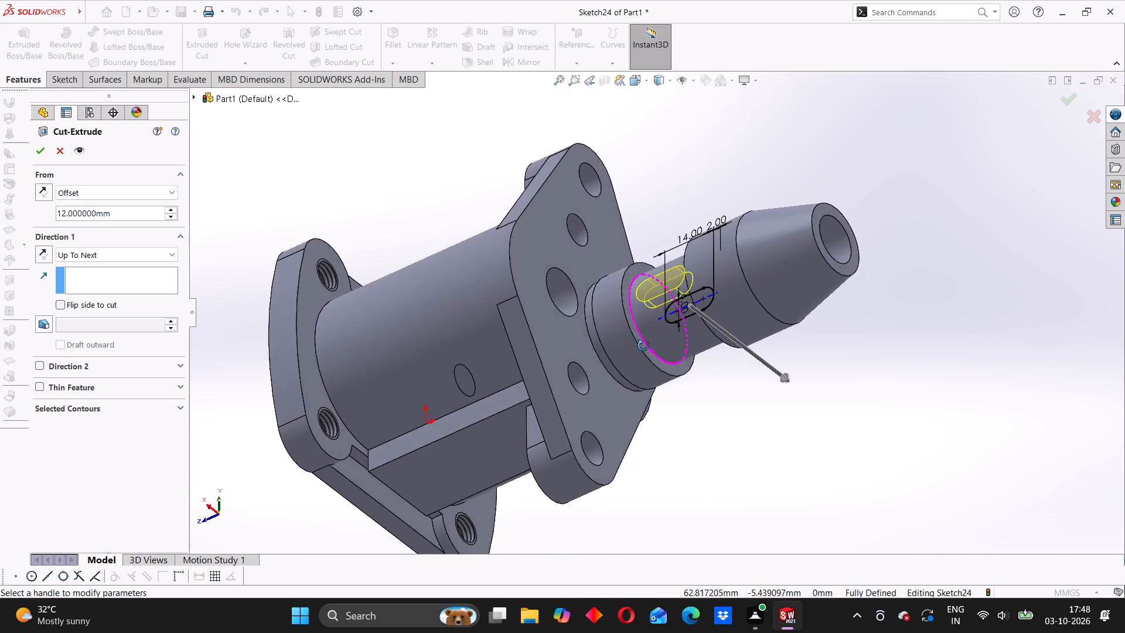
pyautogui.moveTo(643, 346); pyautogui.dragTo(603, 352, button='middle')
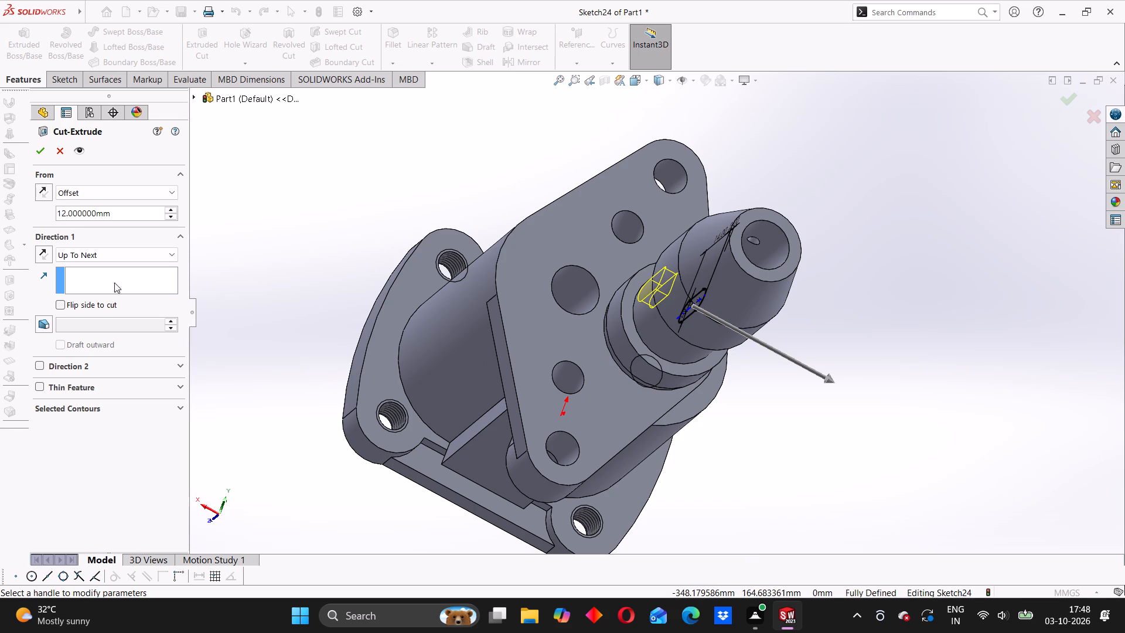
pyautogui.moveTo(117, 210); pyautogui.dragTo(47, 211)
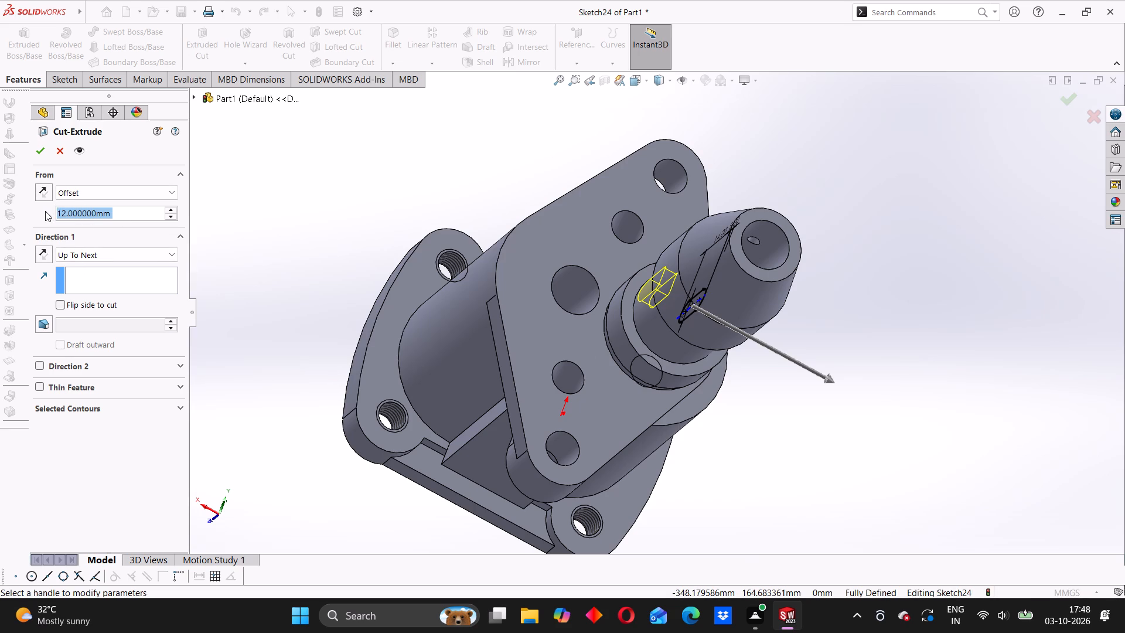
pyautogui.write('15')
pyautogui.press('Return')
pyautogui.click(284, 267)
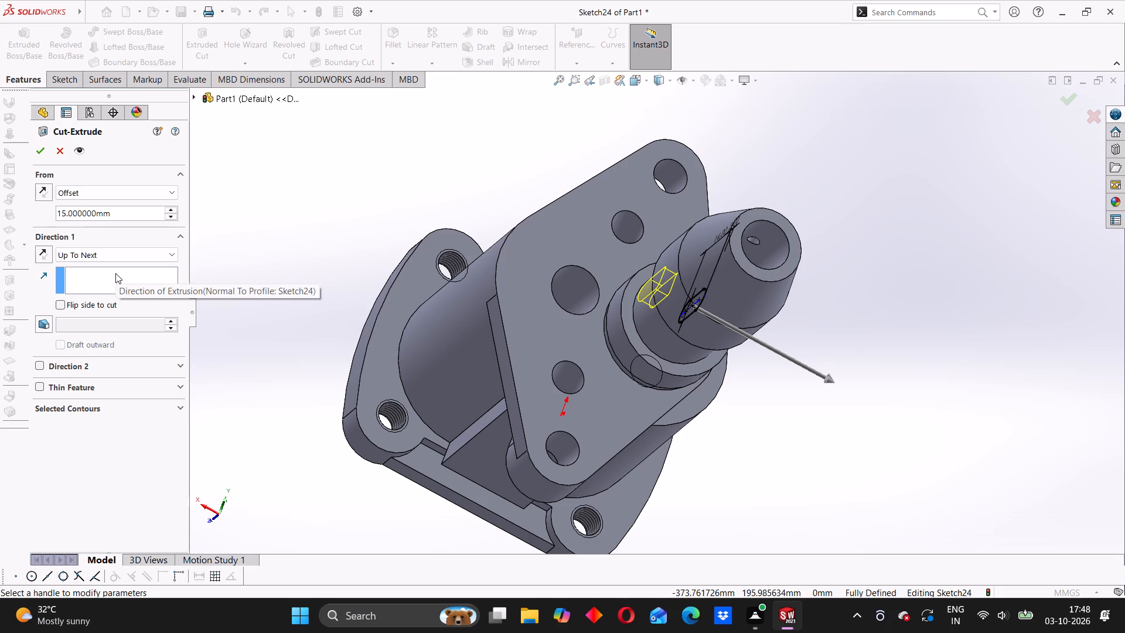
pyautogui.click(41, 151)
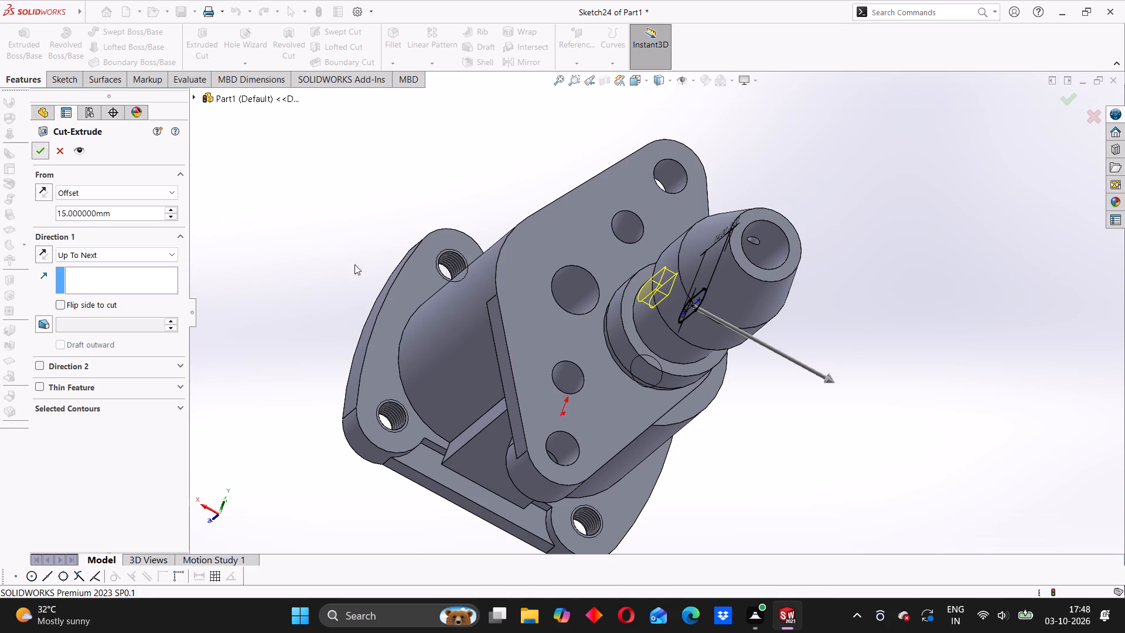
# Examine the new slot cut in the nozzle neck and the opposite side of the neck.
pyautogui.moveTo(621, 371); pyautogui.dragTo(668, 434, button='middle')
pyautogui.moveTo(677, 324); pyautogui.dragTo(687, 338, button='middle')
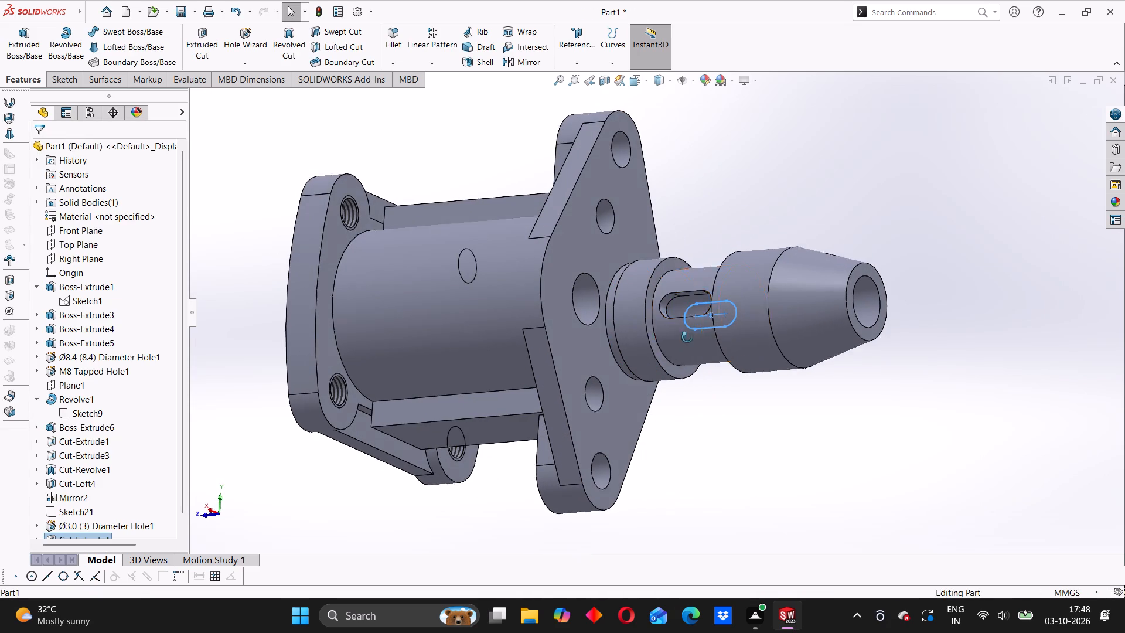
pyautogui.moveTo(687, 338); pyautogui.dragTo(703, 380, button='middle')
pyautogui.scroll(-4, 702, 322)
pyautogui.moveTo(706, 386); pyautogui.dragTo(688, 304, button='middle')
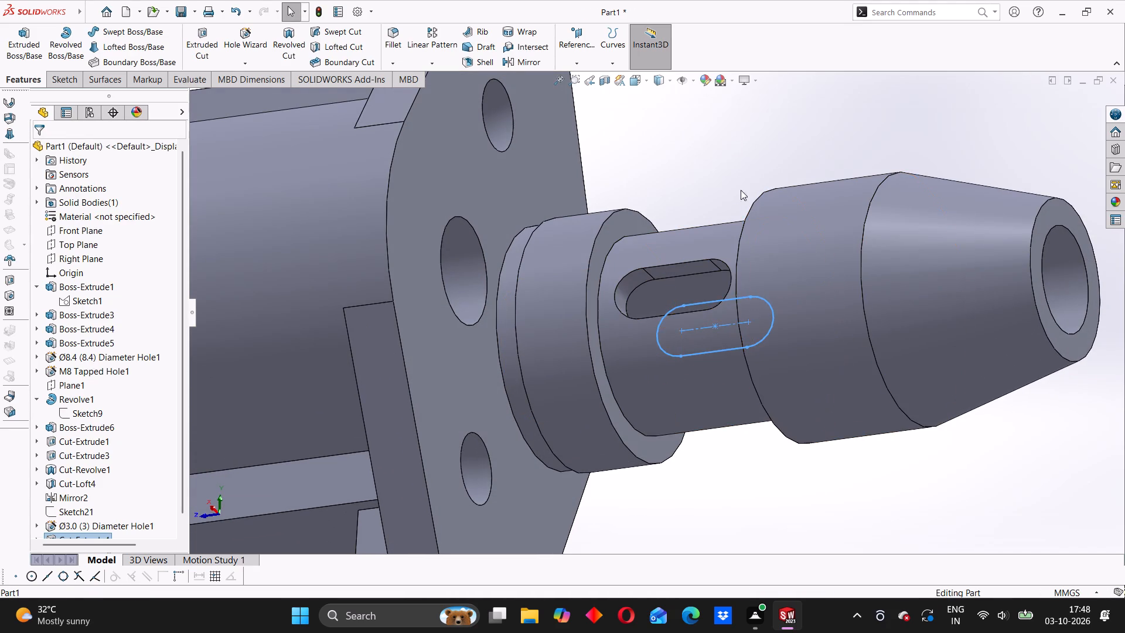
pyautogui.click(737, 179)
pyautogui.moveTo(679, 374); pyautogui.dragTo(433, 329, button='middle')
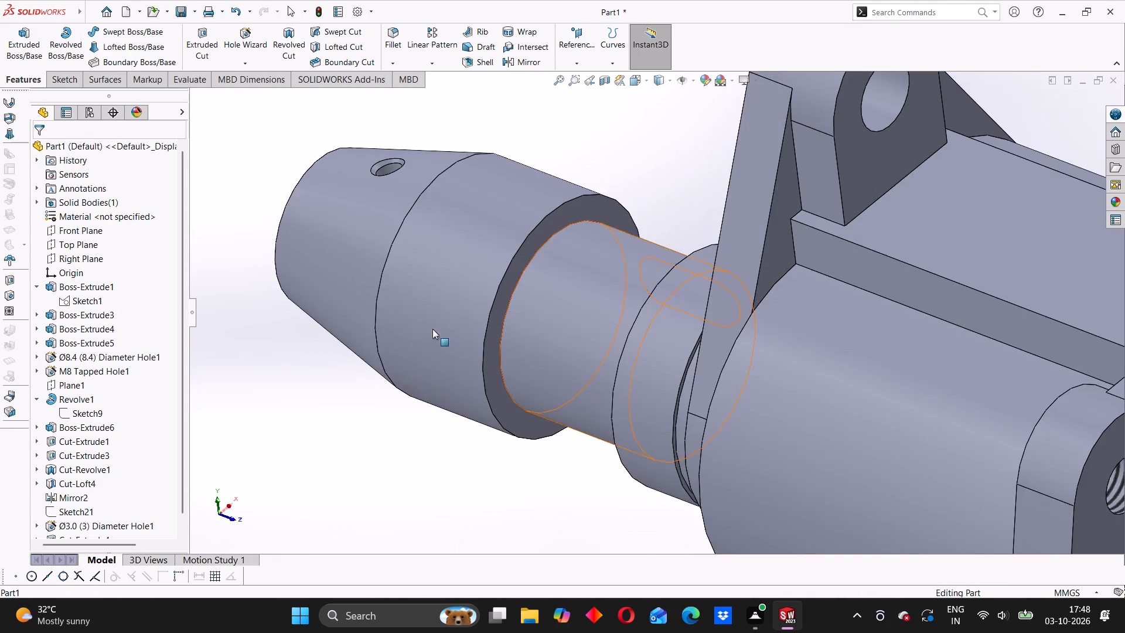
pyautogui.scroll(3, 432, 329)
pyautogui.moveTo(510, 334); pyautogui.dragTo(479, 430, button='middle')
pyautogui.scroll(1, 496, 383)
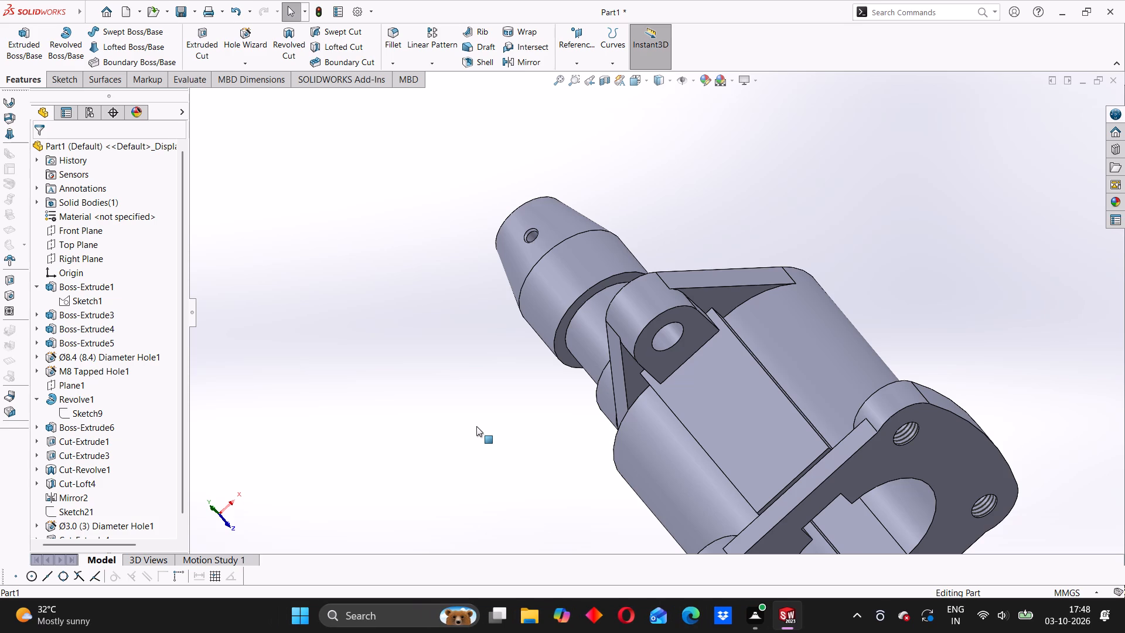
# Examine the whole part from all sides, including the flanges, mounting holes, inner bore and nozzle.
pyautogui.scroll(-2, 717, 439)
pyautogui.scroll(6, 717, 439)
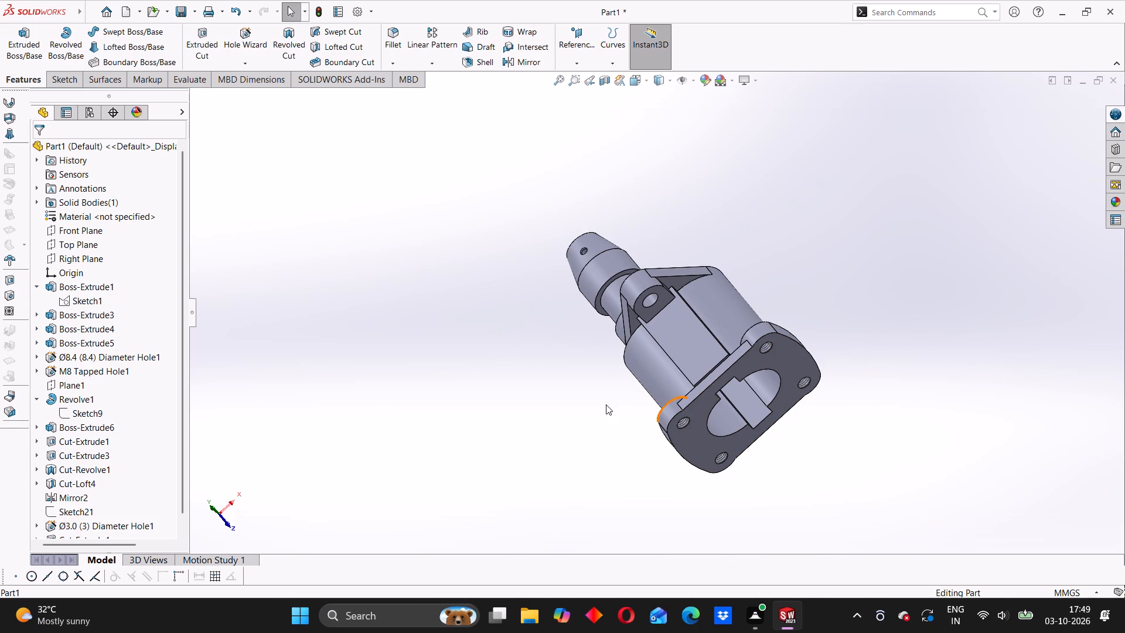
pyautogui.scroll(-1, 677, 375)
pyautogui.moveTo(769, 400); pyautogui.dragTo(455, 387, button='middle')
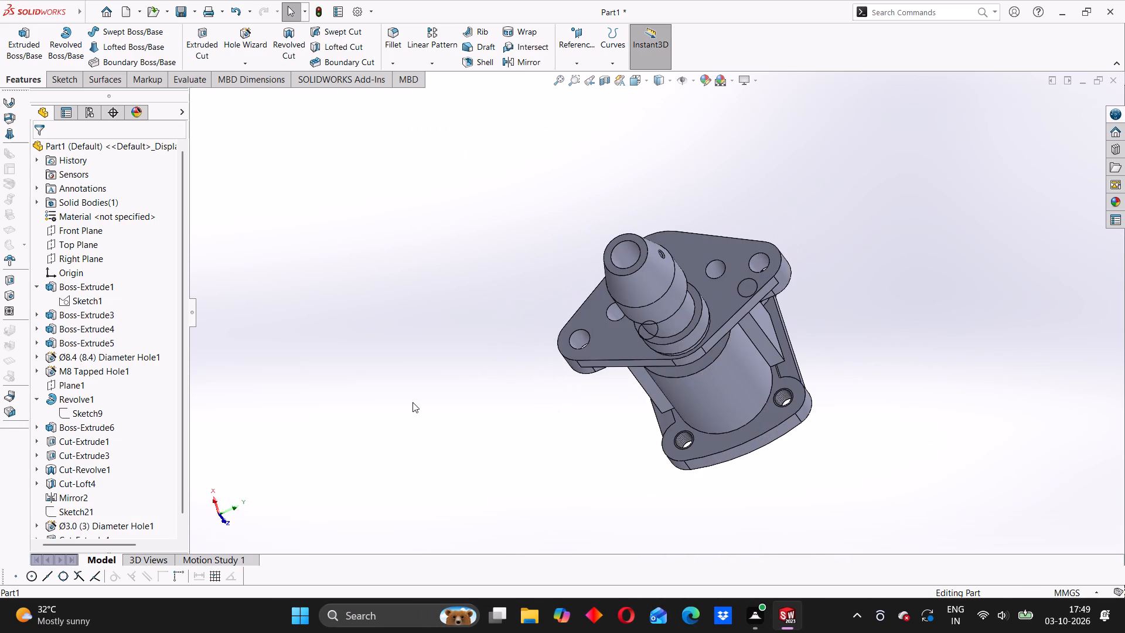
pyautogui.moveTo(790, 313); pyautogui.dragTo(481, 341, button='middle')
pyautogui.scroll(3, 599, 302)
pyautogui.moveTo(554, 326); pyautogui.dragTo(556, 328, button='middle')
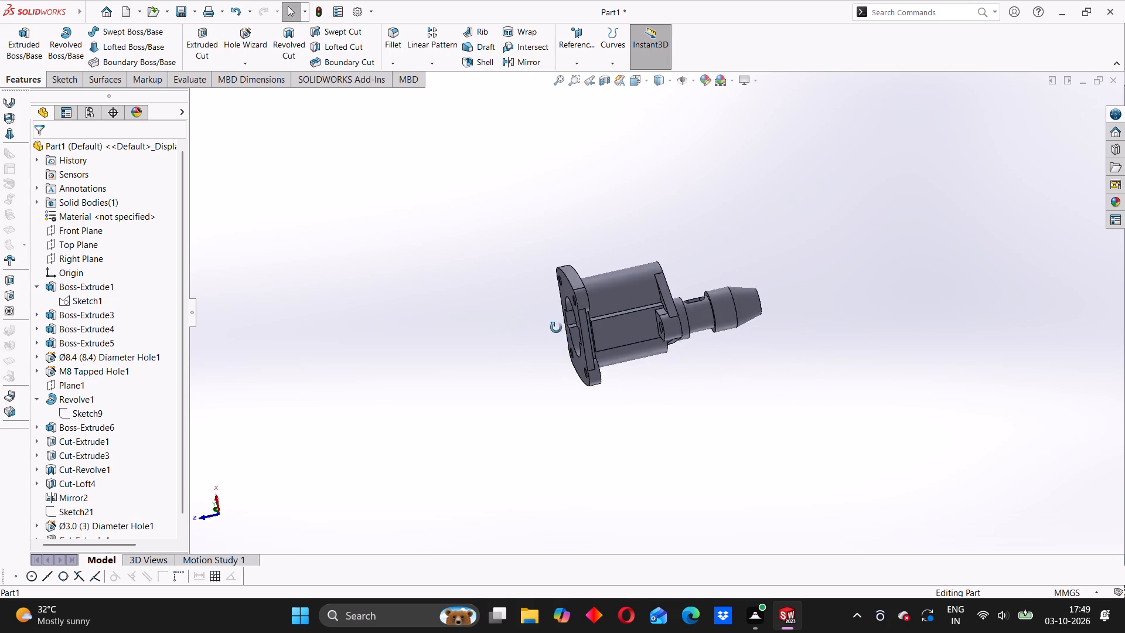
pyautogui.moveTo(556, 328); pyautogui.dragTo(639, 275, button='middle')
pyautogui.scroll(-3, 601, 275)
pyautogui.moveTo(577, 319); pyautogui.dragTo(632, 340, button='middle')
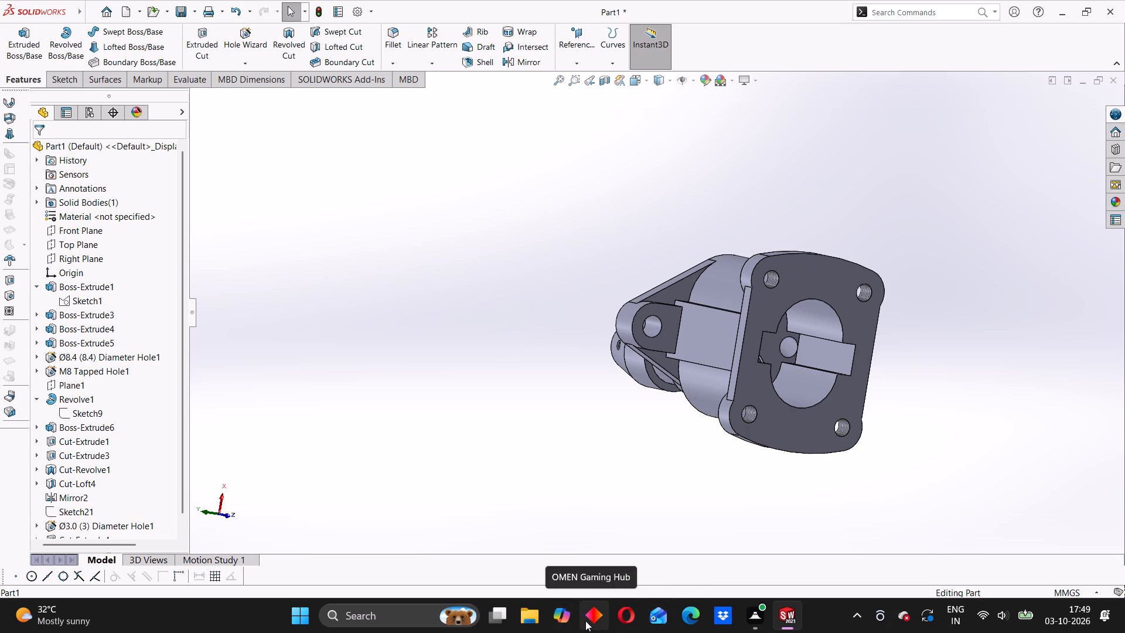
pyautogui.scroll(-1, 778, 339)
pyautogui.moveTo(782, 348); pyautogui.dragTo(738, 349, button='middle')
pyautogui.scroll(3, 717, 345)
pyautogui.moveTo(679, 364); pyautogui.dragTo(699, 297, button='middle')
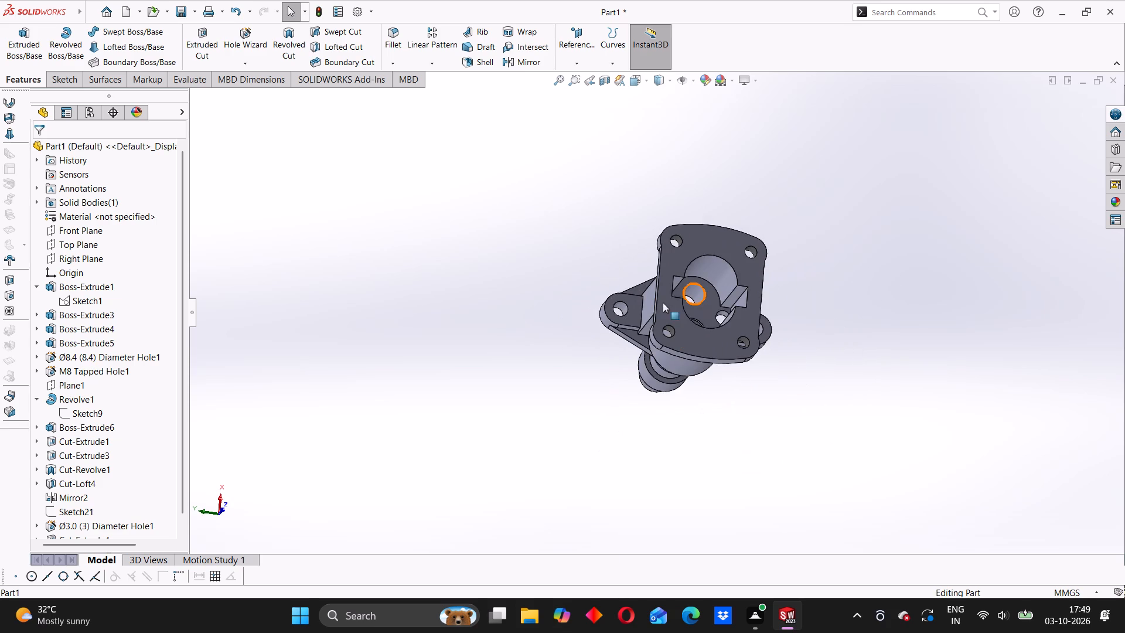
pyautogui.scroll(-2, 690, 285)
pyautogui.moveTo(704, 315); pyautogui.dragTo(676, 333, button='middle')
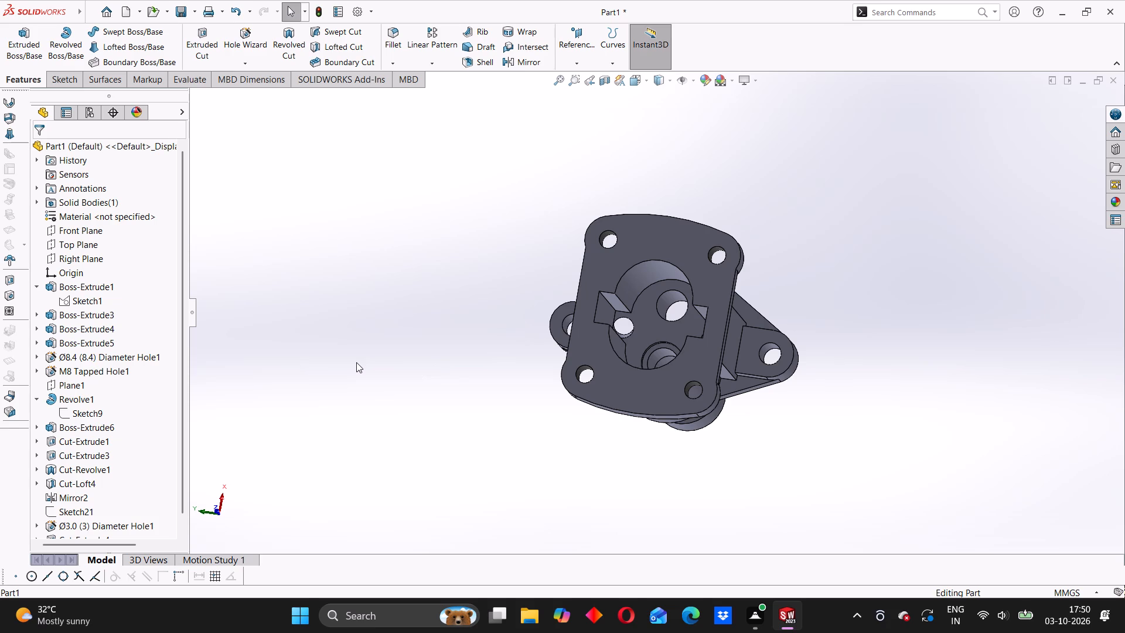
pyautogui.scroll(1, 356, 362)
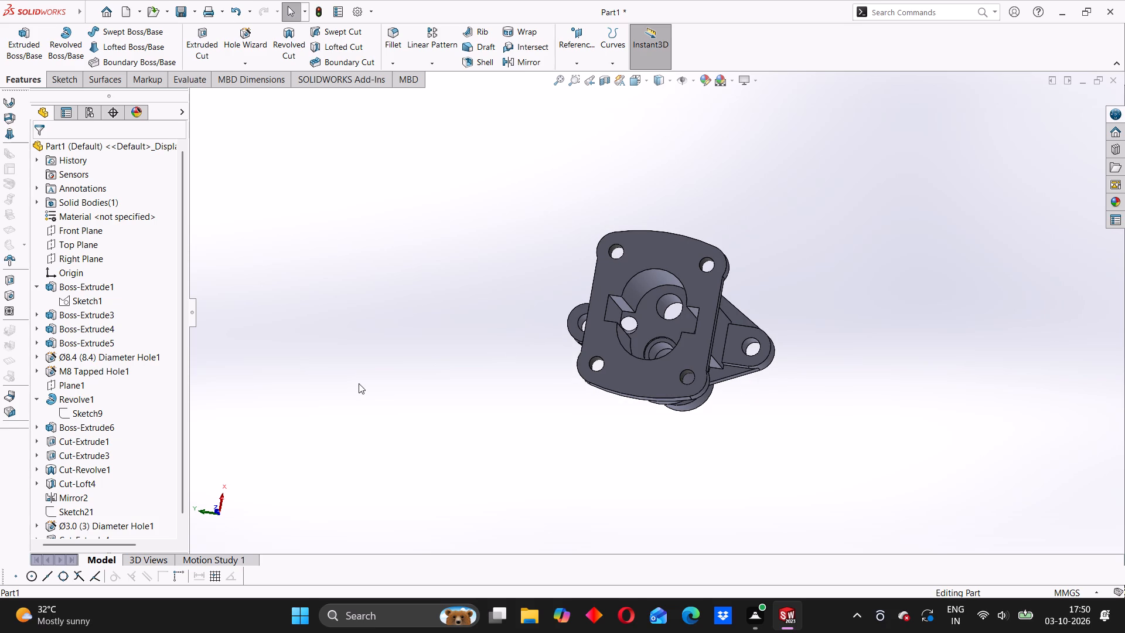
pyautogui.scroll(-2, 686, 341)
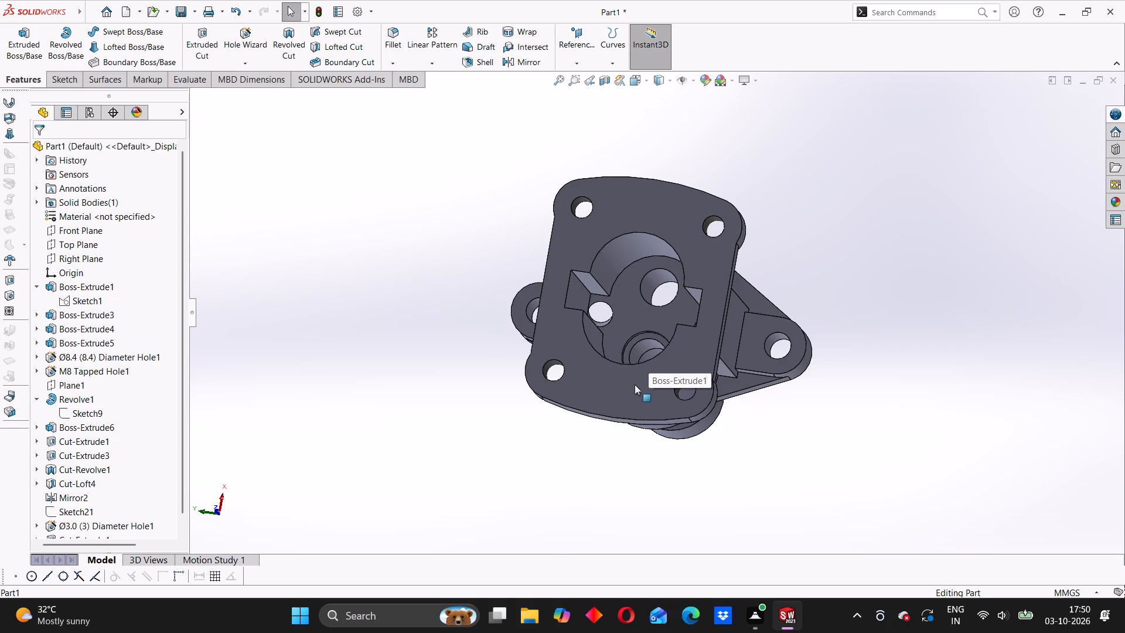
pyautogui.scroll(-2, 635, 380)
pyautogui.scroll(3, 635, 380)
pyautogui.moveTo(722, 379); pyautogui.dragTo(698, 384, button='middle')
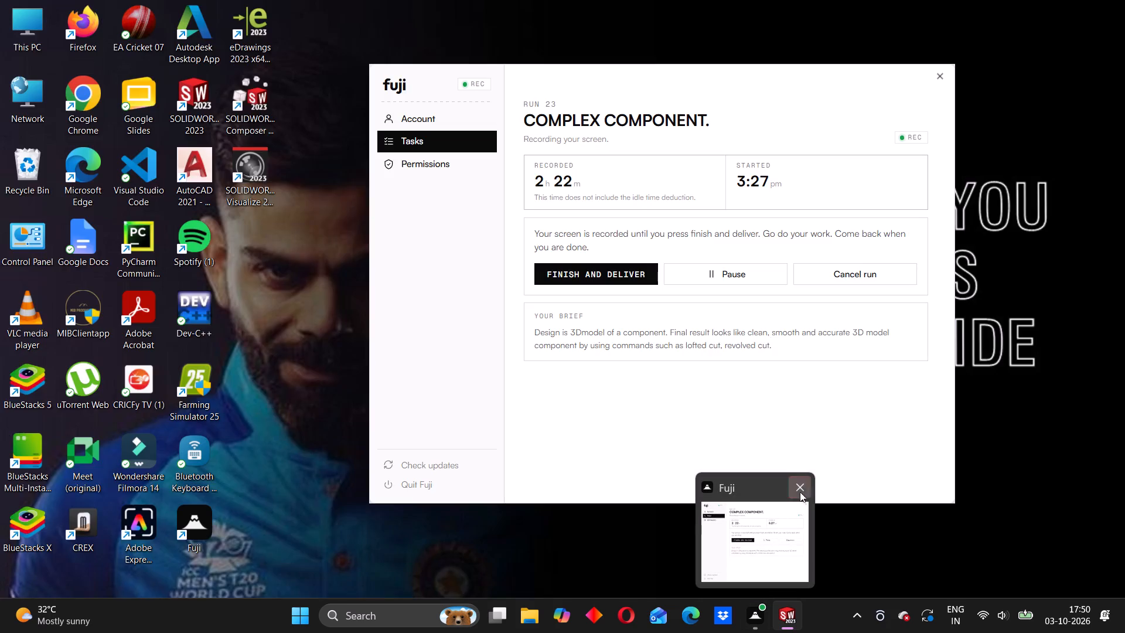
pyautogui.moveTo(777, 406); pyautogui.dragTo(701, 417, button='middle')
pyautogui.scroll(-1, 628, 284)
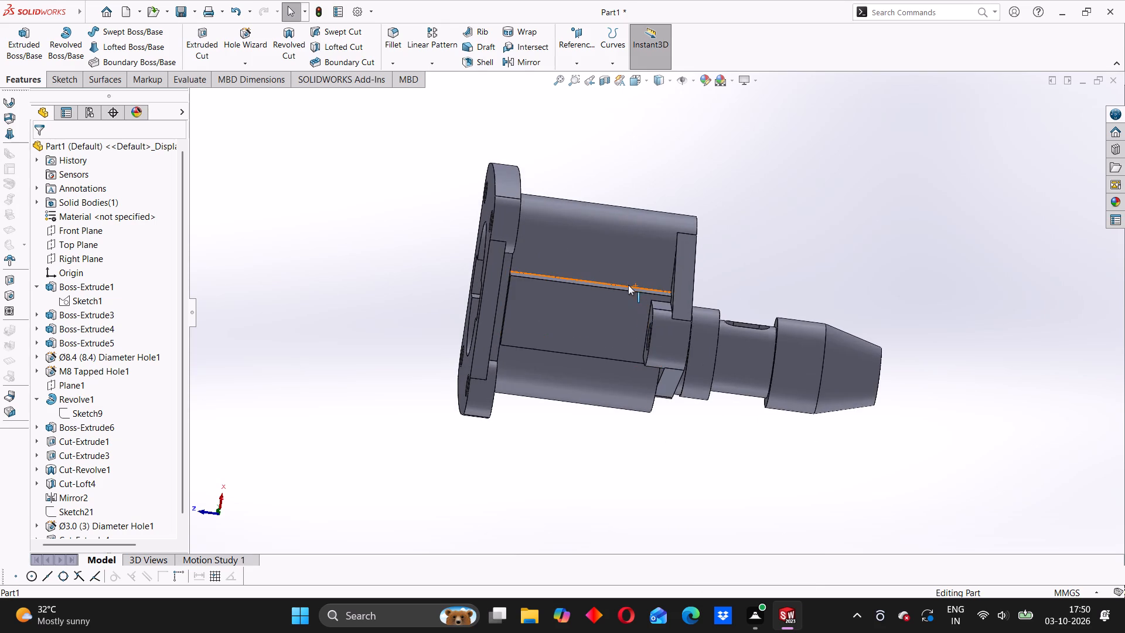
pyautogui.moveTo(620, 321); pyautogui.dragTo(574, 348, button='middle')
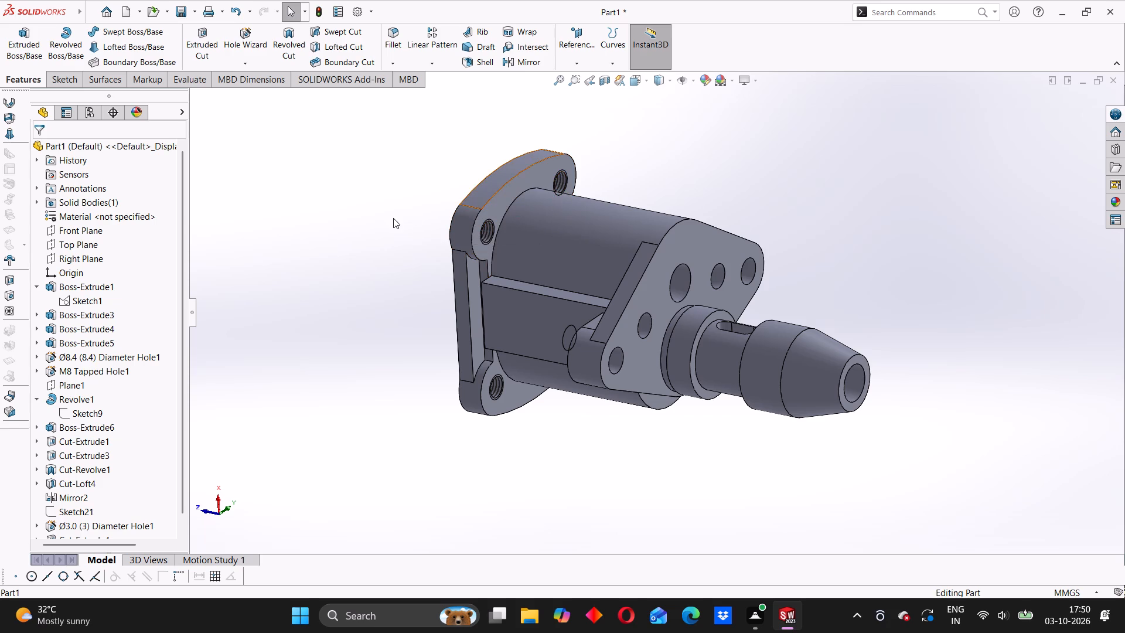
pyautogui.moveTo(397, 222); pyautogui.dragTo(436, 258, button='middle')
pyautogui.scroll(-2, 456, 207)
pyautogui.moveTo(453, 213); pyautogui.dragTo(472, 223, button='middle')
pyautogui.scroll(4, 495, 223)
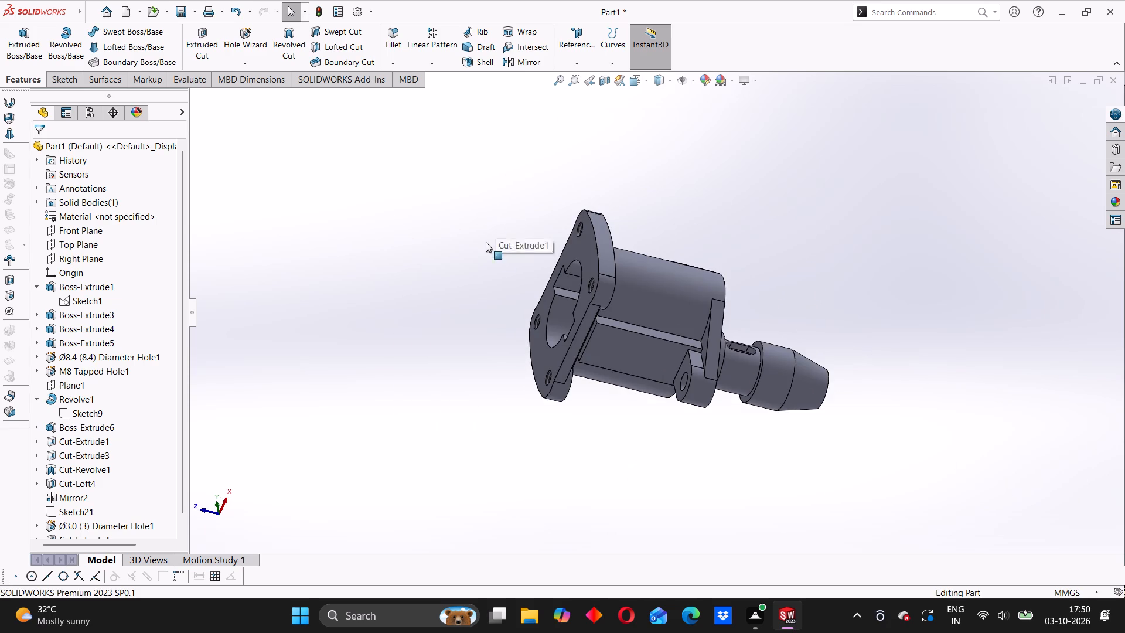
pyautogui.moveTo(494, 252); pyautogui.dragTo(541, 267, button='middle')
pyautogui.scroll(4, 582, 281)
pyautogui.moveTo(625, 339); pyautogui.dragTo(588, 312, button='middle')
pyautogui.scroll(-3, 572, 291)
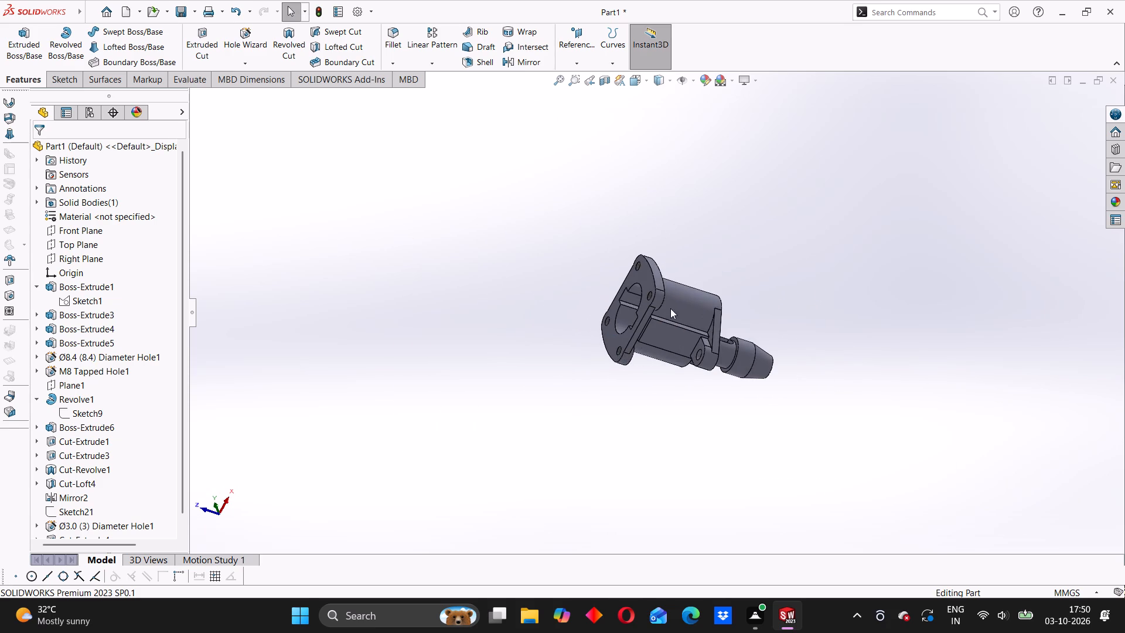
pyautogui.moveTo(672, 311); pyautogui.dragTo(656, 318, button='middle')
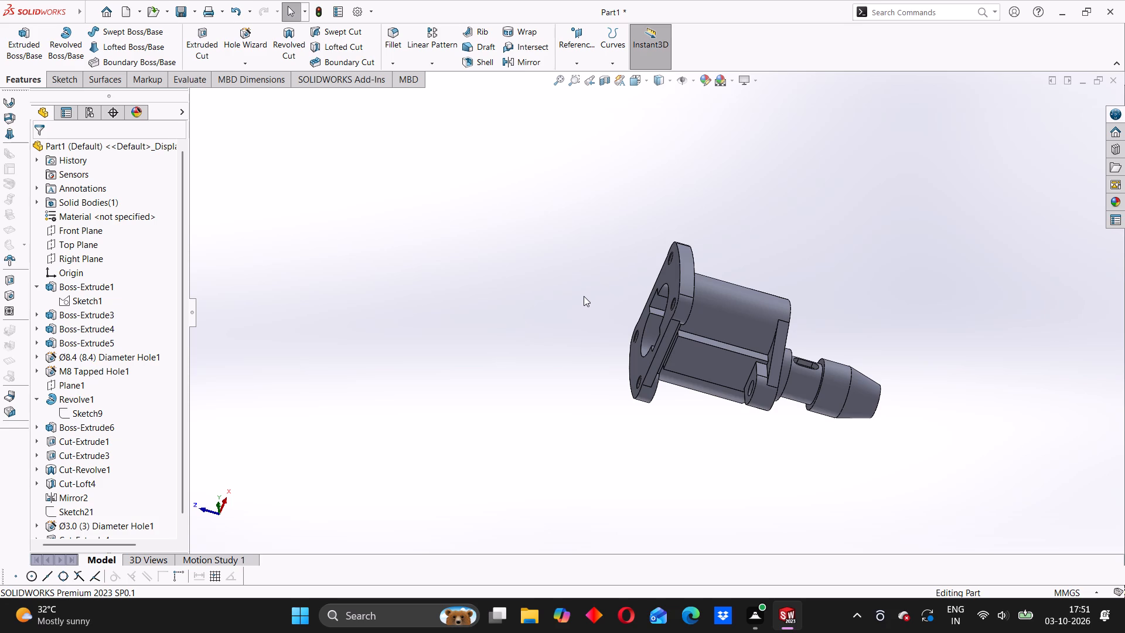
# Start a 0.5 mm constant-radius fillet and select the circular edge where the nozzle collar meets the front flange.
pyautogui.click(376, 23)
pyautogui.click(391, 33)
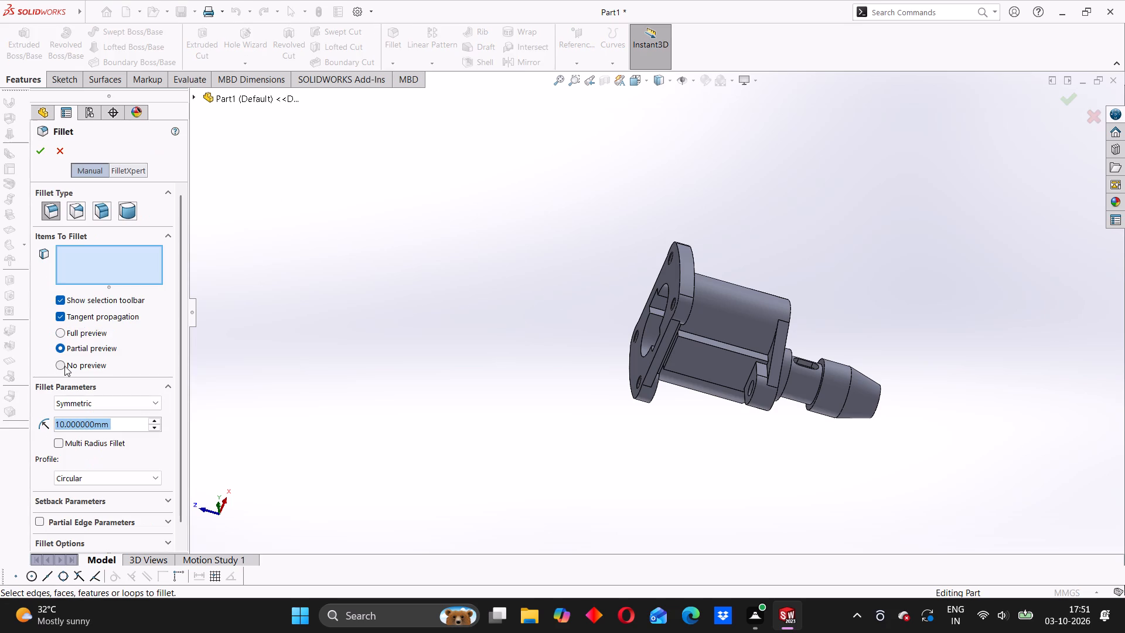
pyautogui.write('0.5')
pyautogui.press('Return')
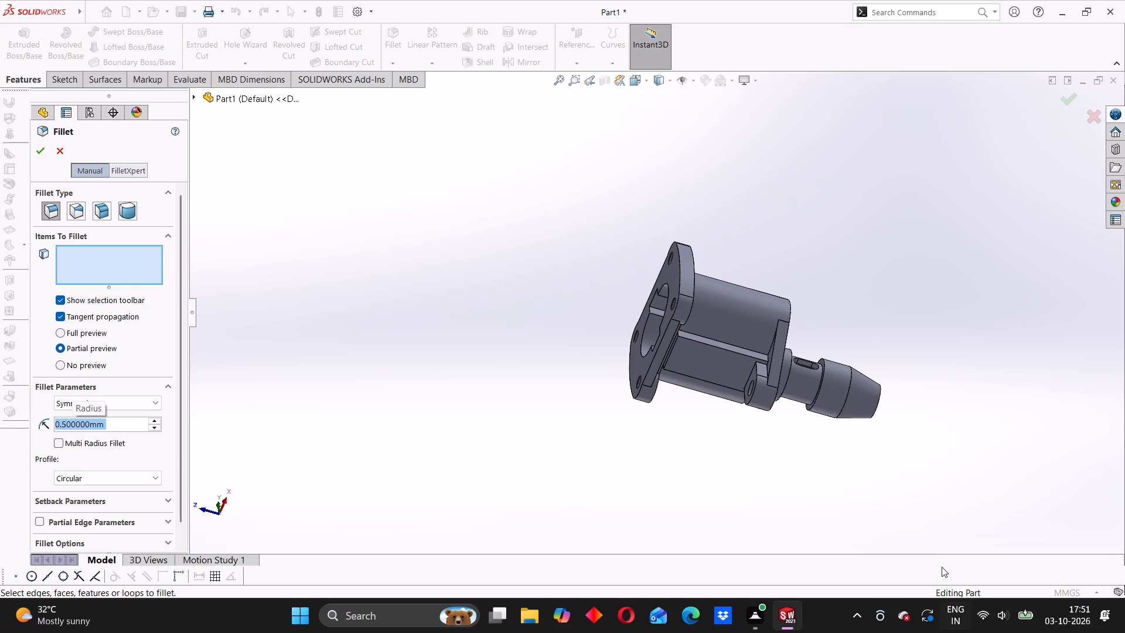
pyautogui.moveTo(836, 448); pyautogui.dragTo(719, 444, button='middle')
pyautogui.scroll(-4, 732, 379)
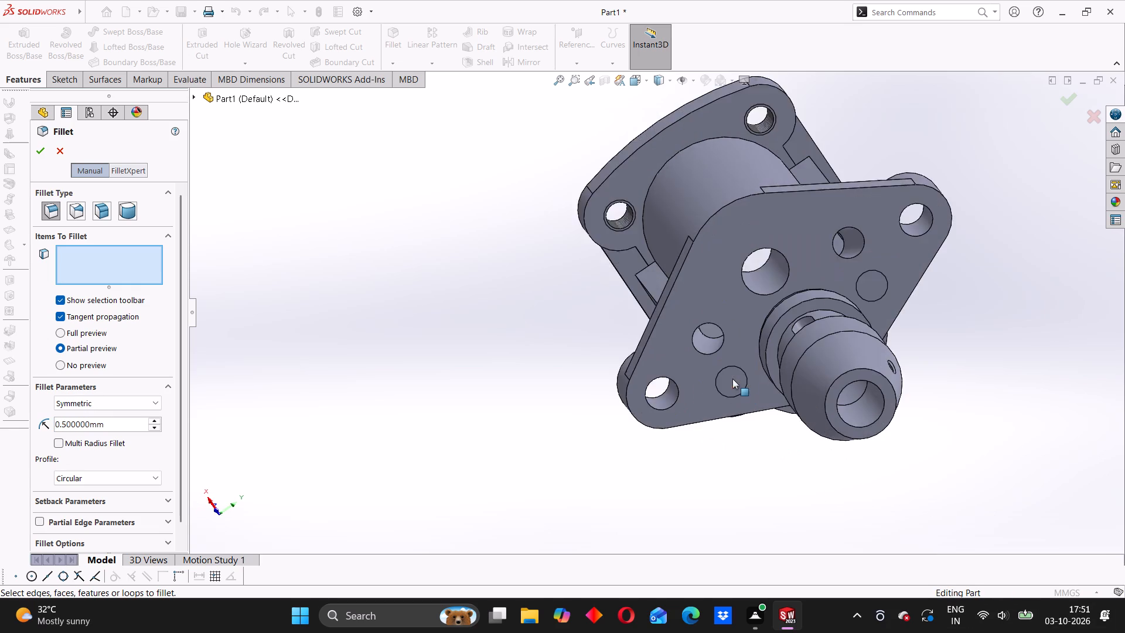
pyautogui.scroll(-3, 732, 379)
pyautogui.moveTo(755, 358); pyautogui.dragTo(778, 352, button='middle')
pyautogui.scroll(-6, 743, 301)
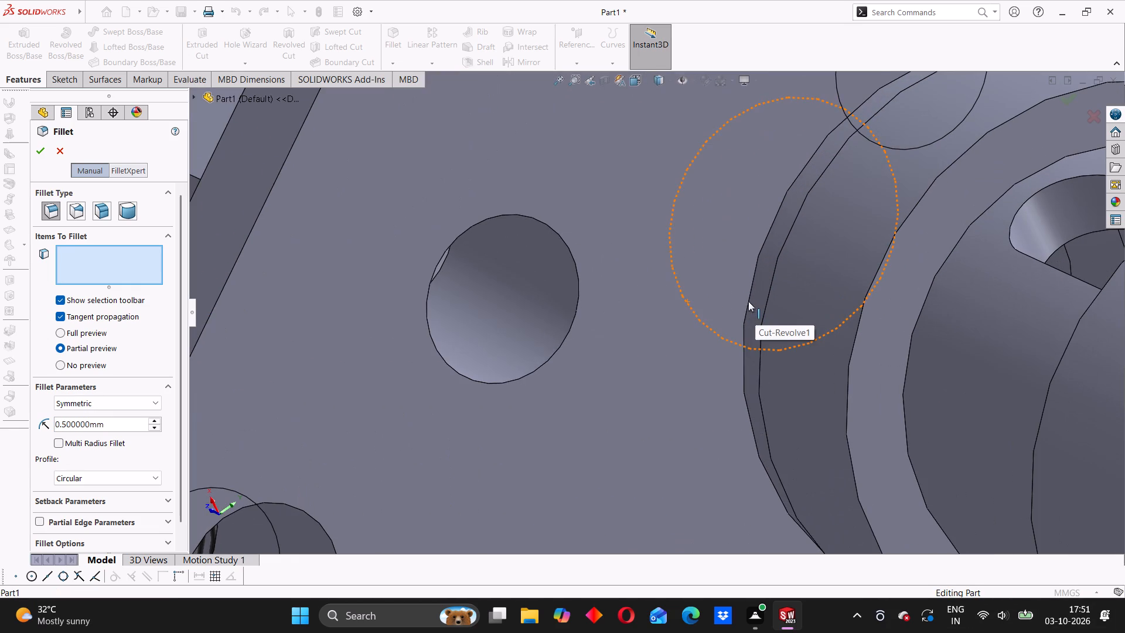
pyautogui.click(749, 296)
pyautogui.scroll(7, 746, 304)
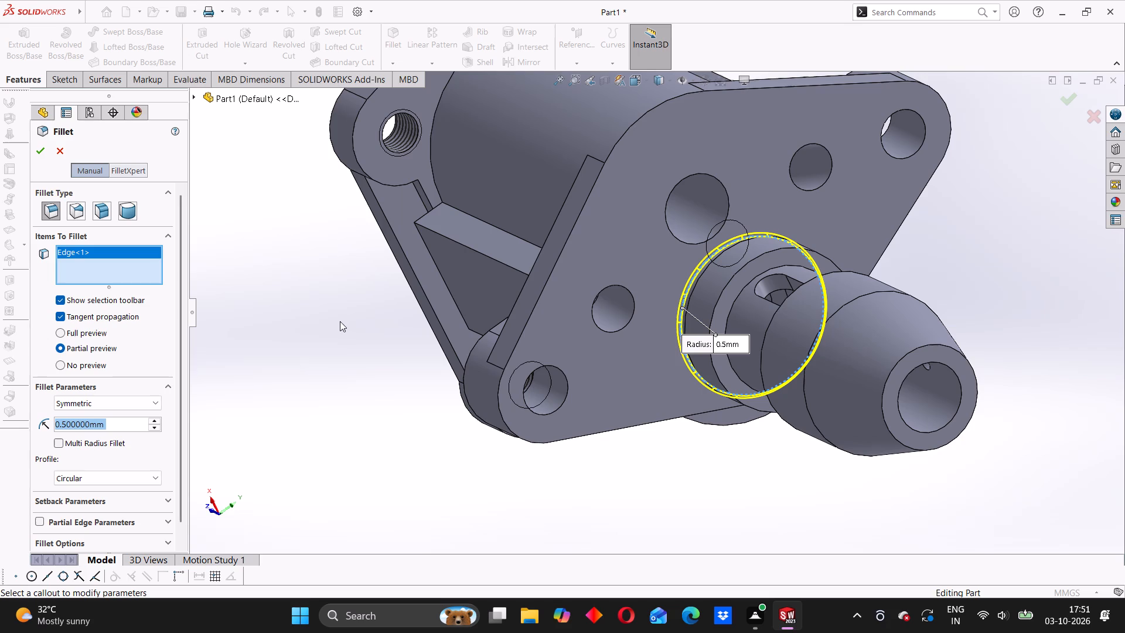
pyautogui.scroll(2, 429, 358)
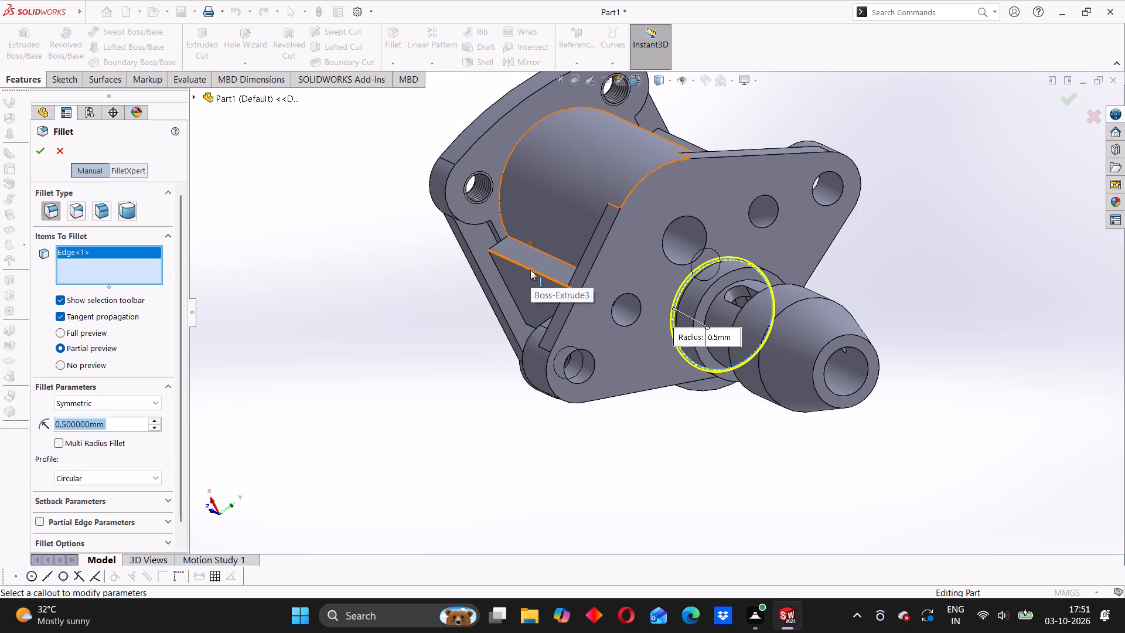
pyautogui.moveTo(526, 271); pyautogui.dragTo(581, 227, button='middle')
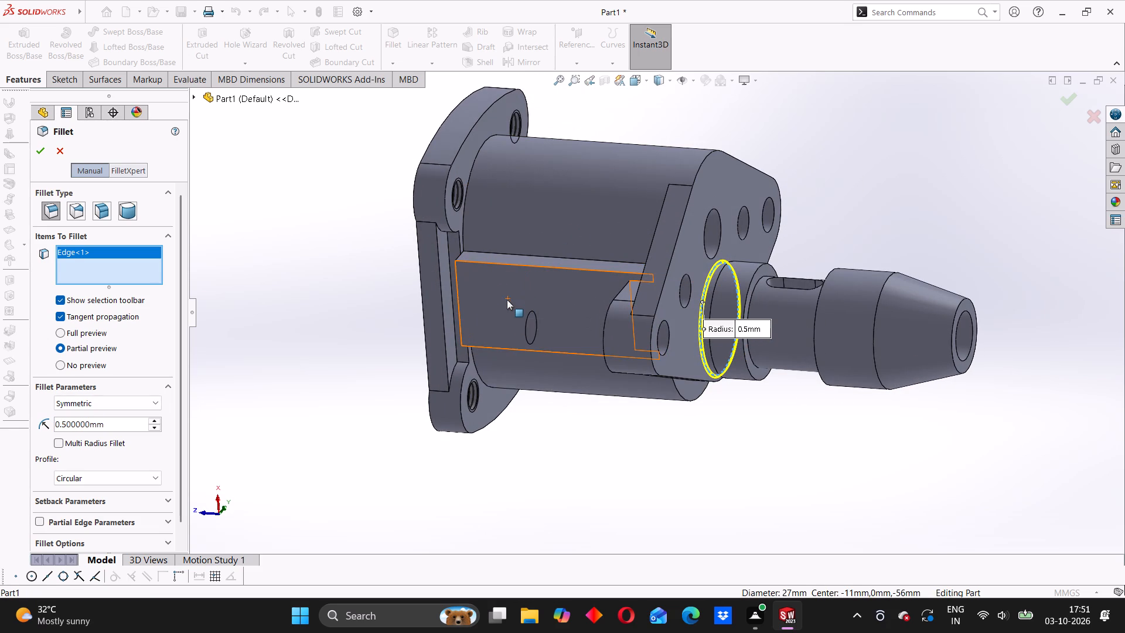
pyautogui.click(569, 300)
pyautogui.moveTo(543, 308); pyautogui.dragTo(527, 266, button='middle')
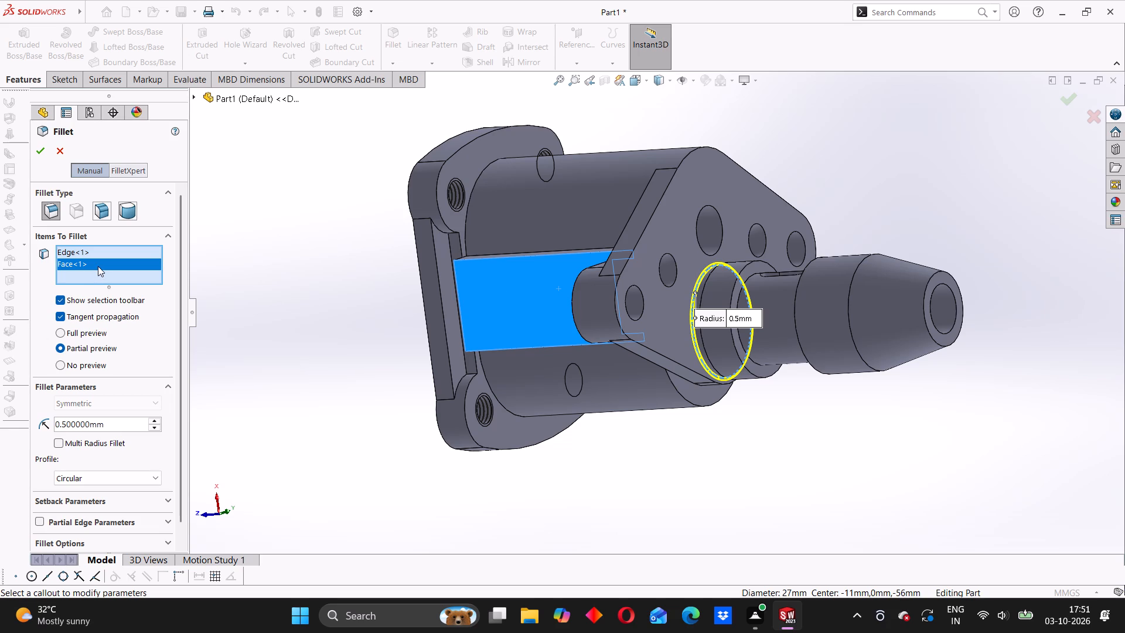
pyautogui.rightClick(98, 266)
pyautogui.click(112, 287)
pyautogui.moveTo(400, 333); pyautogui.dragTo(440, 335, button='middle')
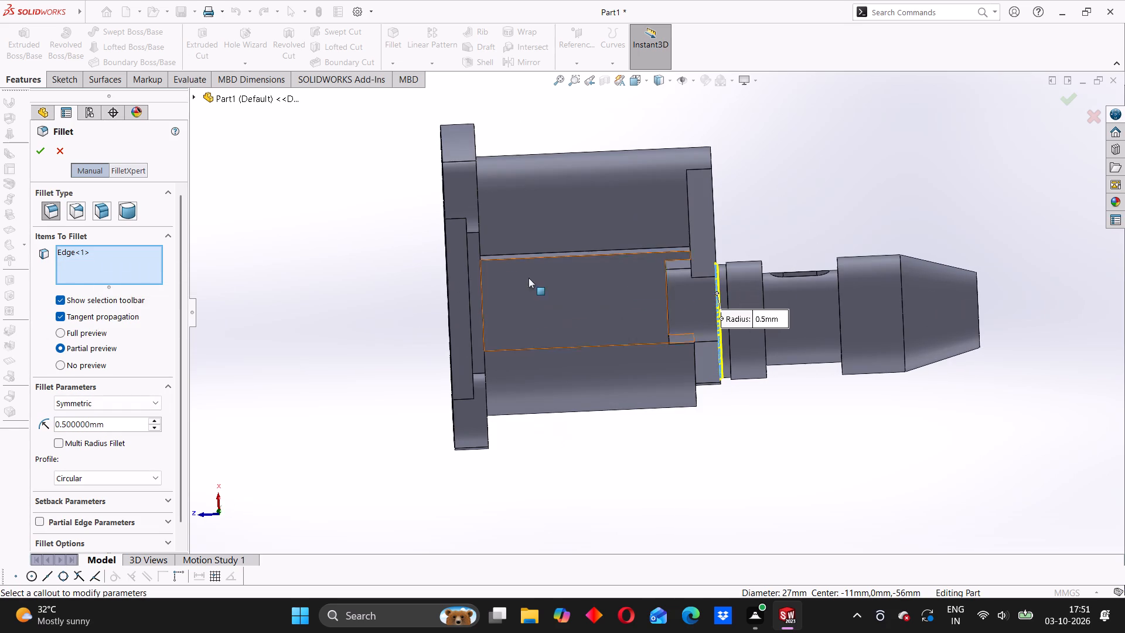
# Add the four long edges of the flat side block on one side of the cylindrical body to the 0.5 mm fillet.
pyautogui.click(538, 257)
pyautogui.moveTo(533, 350); pyautogui.dragTo(527, 301, button='middle')
pyautogui.click(520, 318)
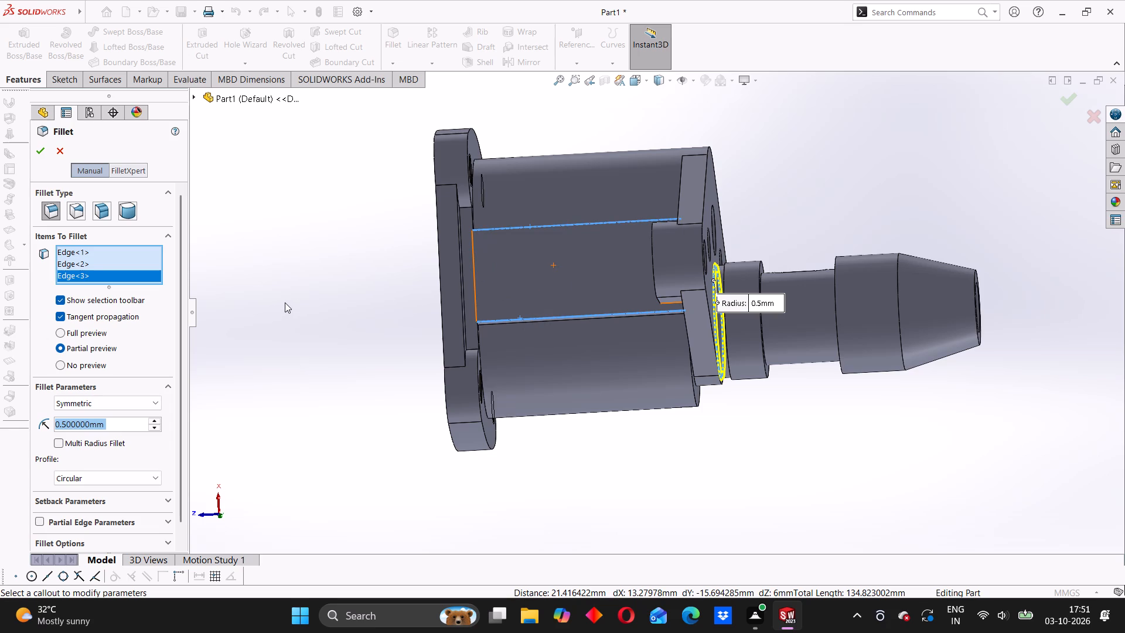
pyautogui.moveTo(561, 341); pyautogui.dragTo(570, 261, button='middle')
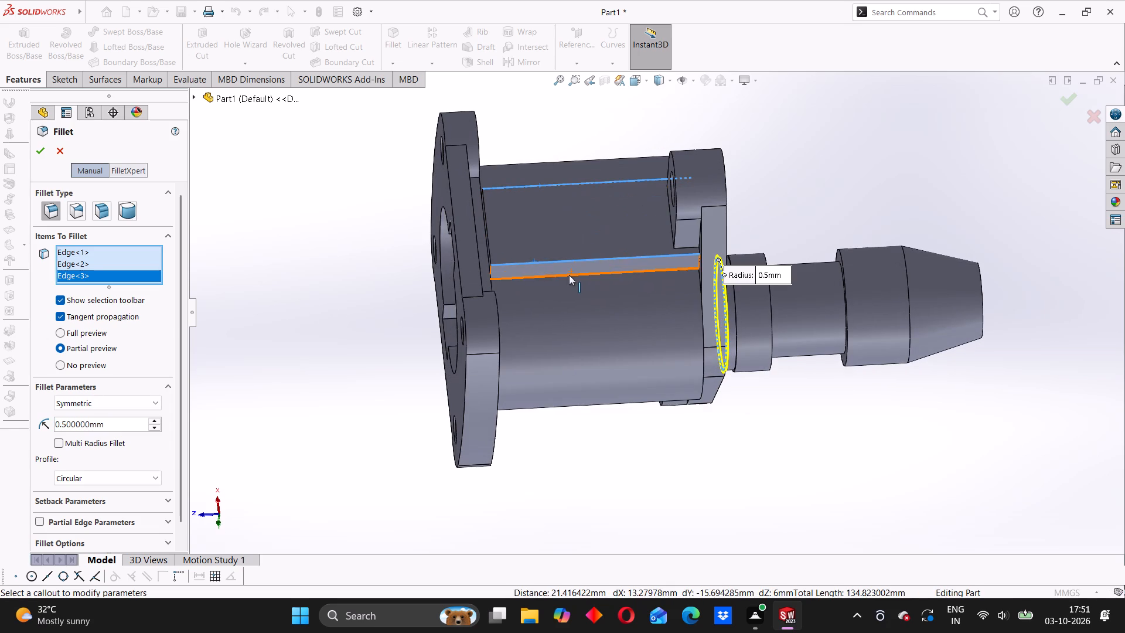
pyautogui.click(569, 275)
pyautogui.moveTo(577, 232); pyautogui.dragTo(588, 386, button='middle')
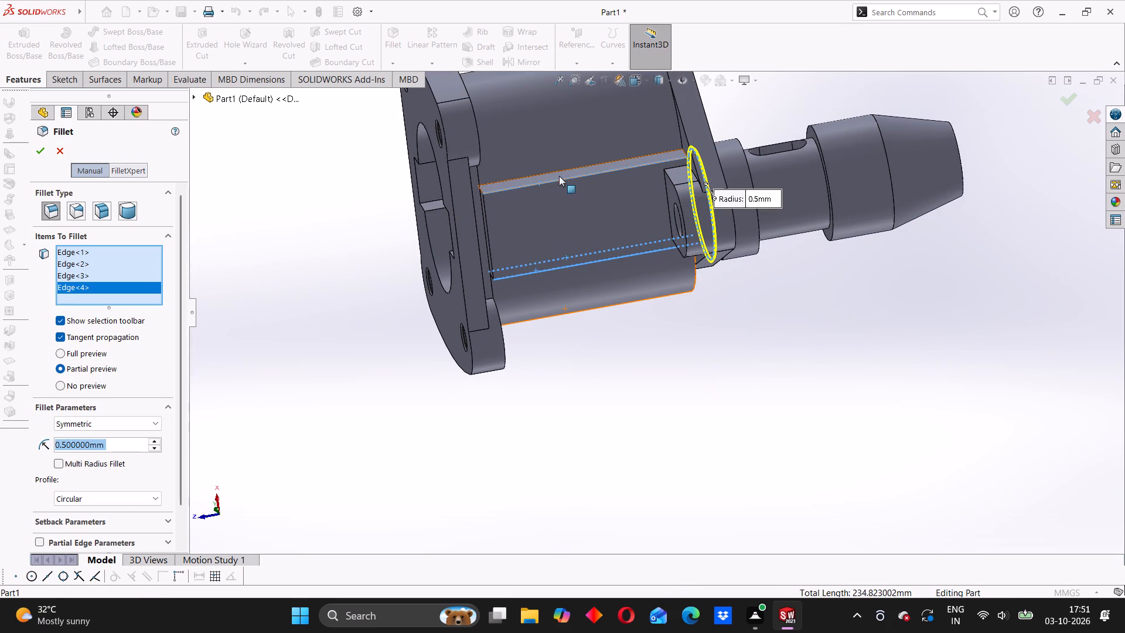
pyautogui.click(560, 172)
pyautogui.scroll(4, 528, 172)
pyautogui.moveTo(479, 242); pyautogui.dragTo(615, 261, button='middle')
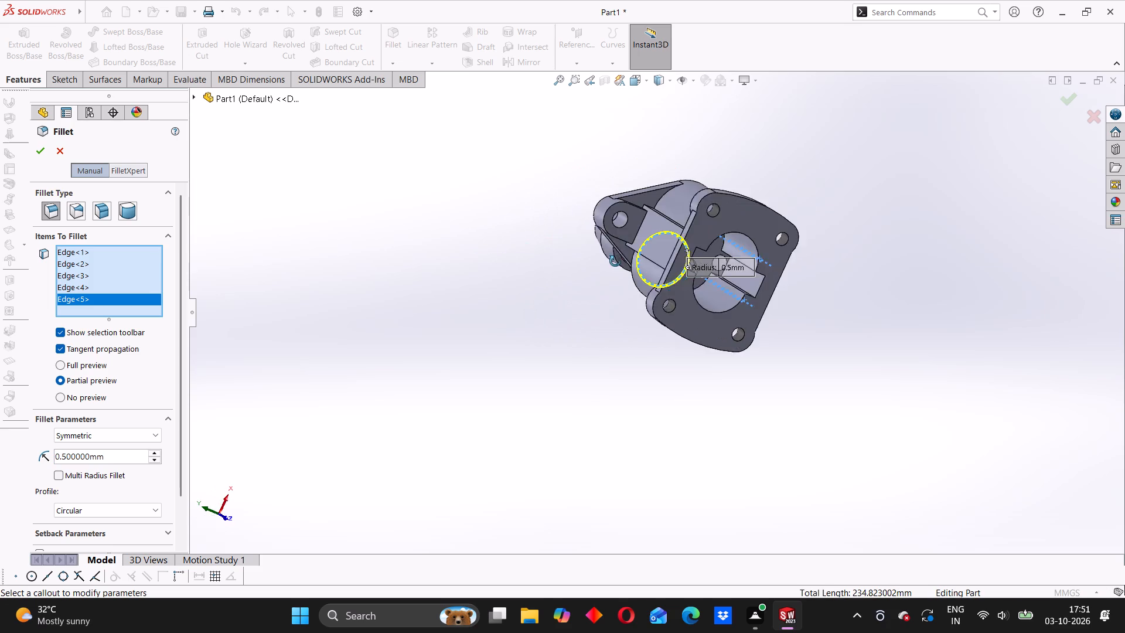
# Add the four long edges of the side block on the opposite side of the body to the 0.5 mm fillet.
pyautogui.moveTo(615, 261); pyautogui.dragTo(705, 324, button='middle')
pyautogui.scroll(-2, 782, 291)
pyautogui.scroll(-3, 720, 278)
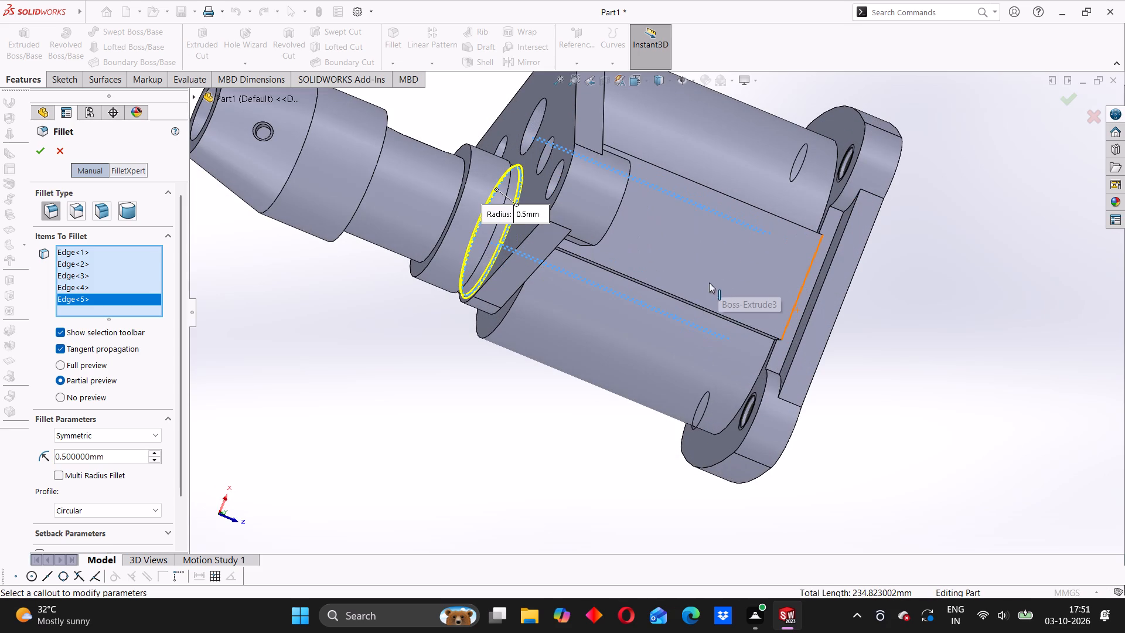
pyautogui.moveTo(673, 297); pyautogui.dragTo(710, 231, button='middle')
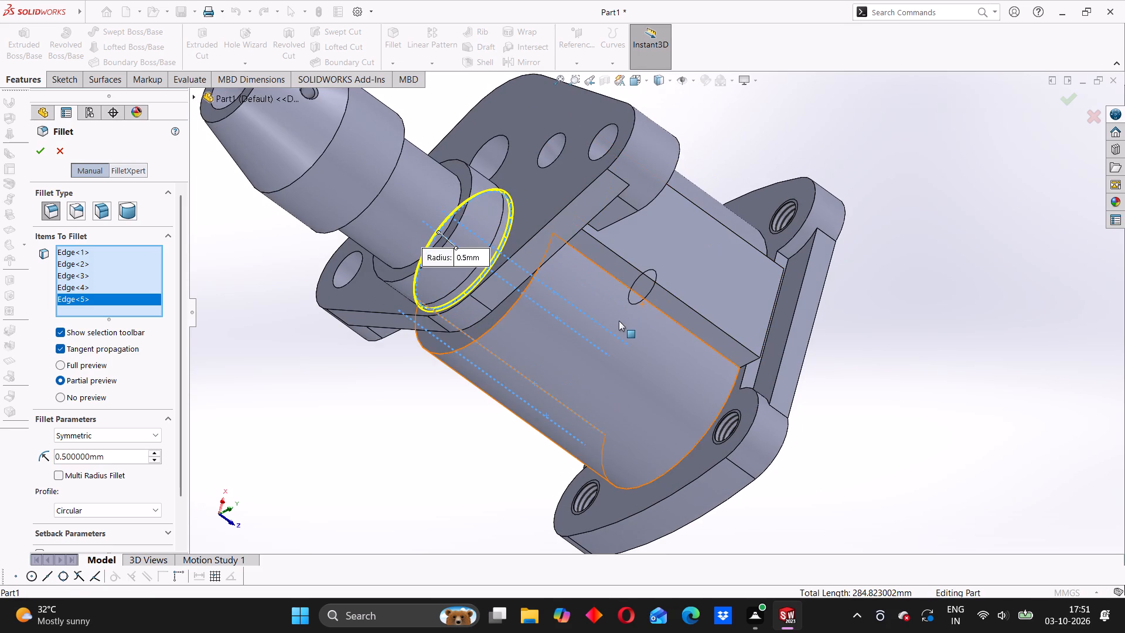
pyautogui.click(652, 303)
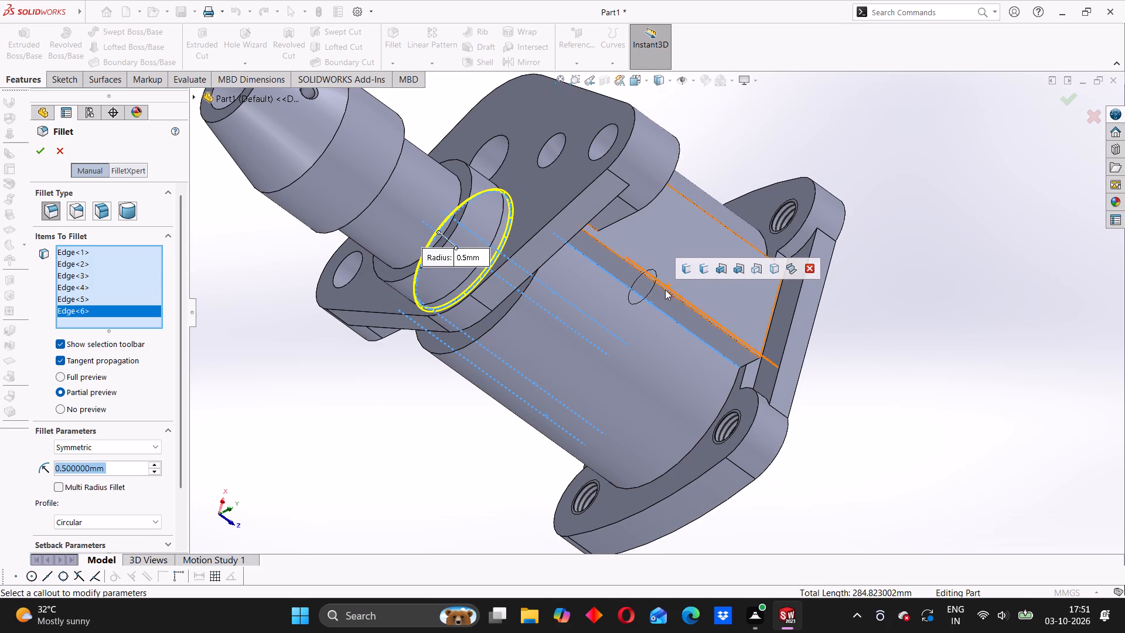
pyautogui.click(674, 296)
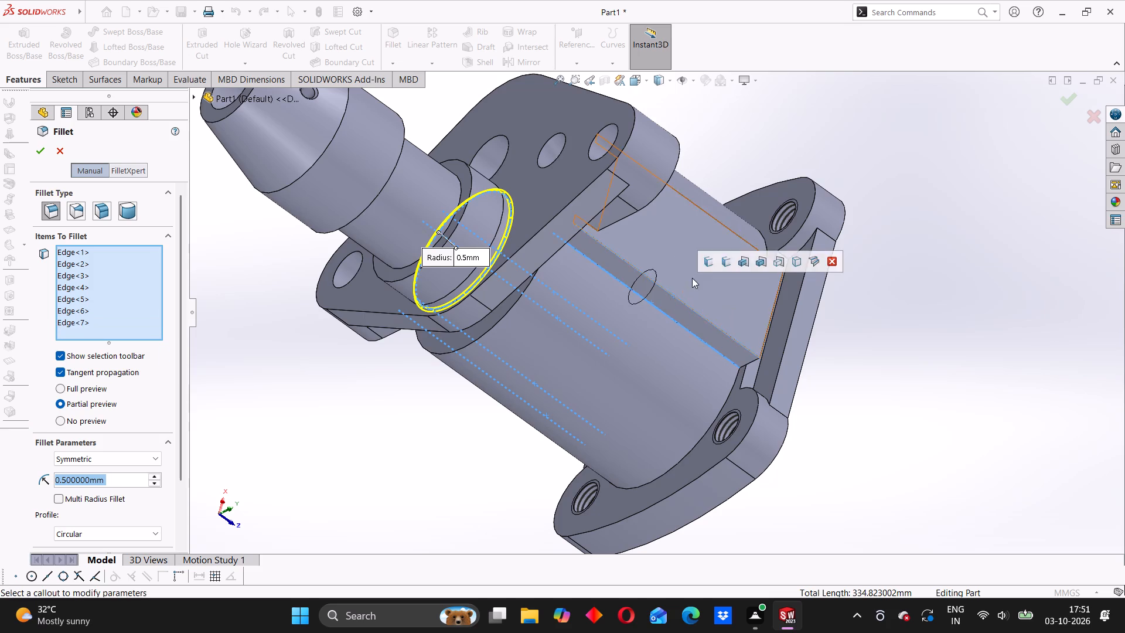
pyautogui.moveTo(692, 278); pyautogui.dragTo(660, 362, button='middle')
pyautogui.moveTo(706, 217); pyautogui.dragTo(677, 304, button='middle')
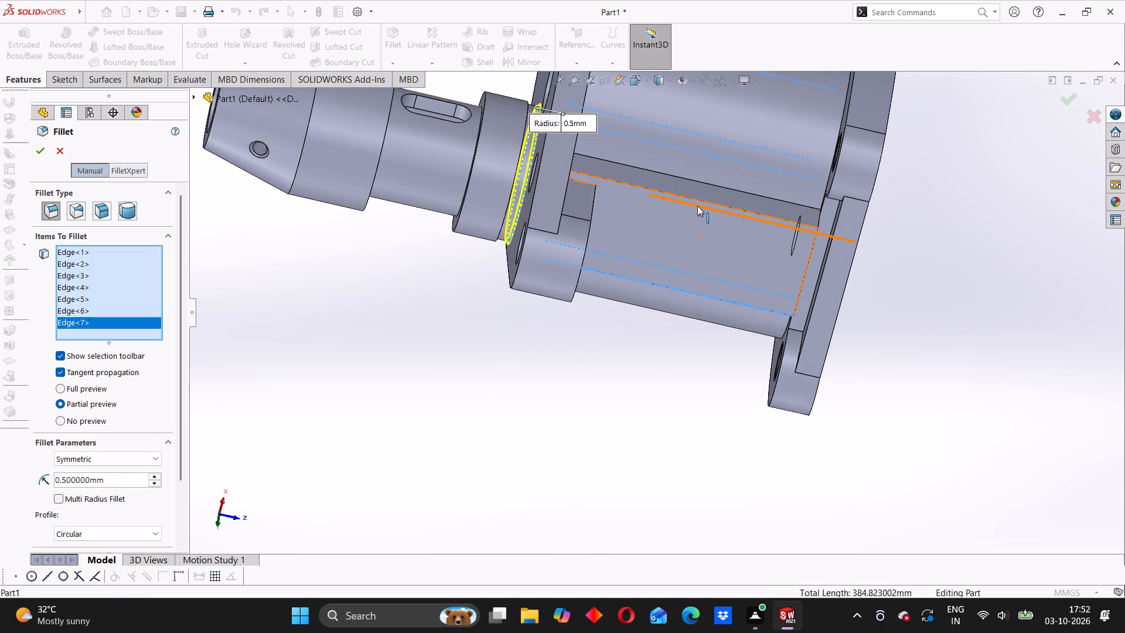
pyautogui.click(698, 200)
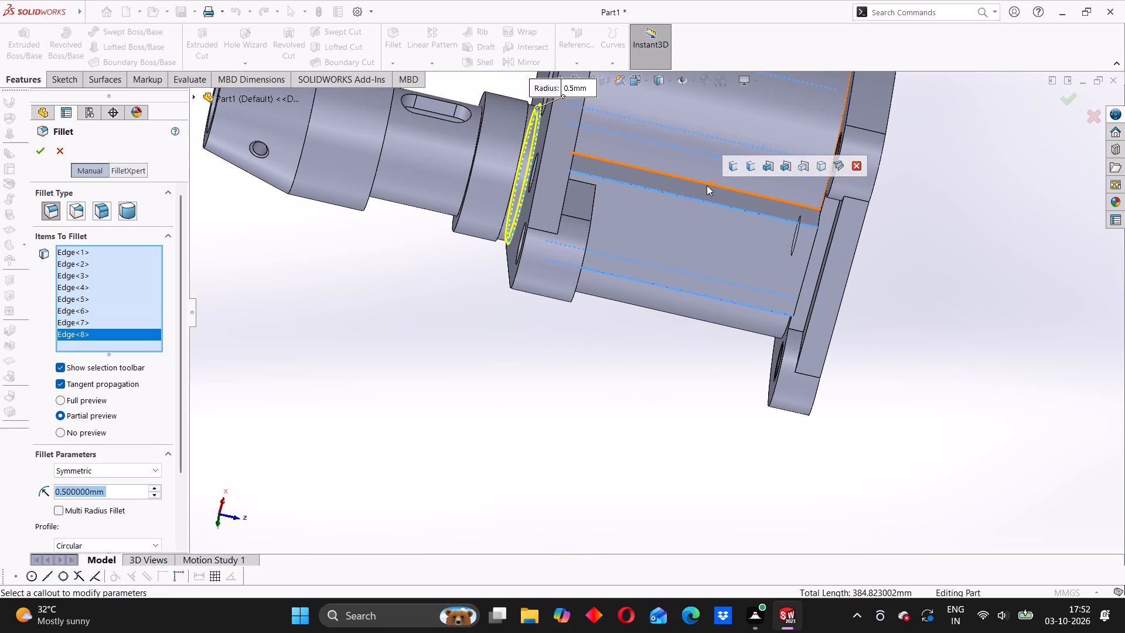
pyautogui.click(707, 185)
# Add the two short edges at both ends of the rear flange's side recess to the 0.5 mm fillet.
pyautogui.scroll(4, 690, 224)
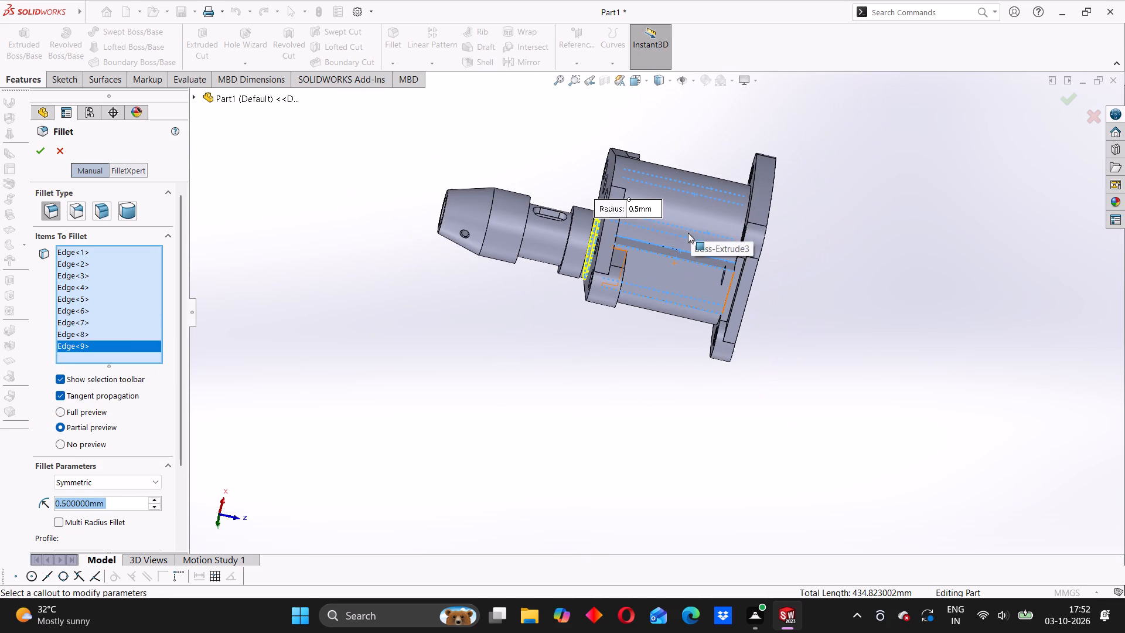
pyautogui.moveTo(688, 235); pyautogui.dragTo(796, 145, button='middle')
pyautogui.scroll(1, 660, 235)
pyautogui.moveTo(660, 235); pyautogui.dragTo(667, 264, button='middle')
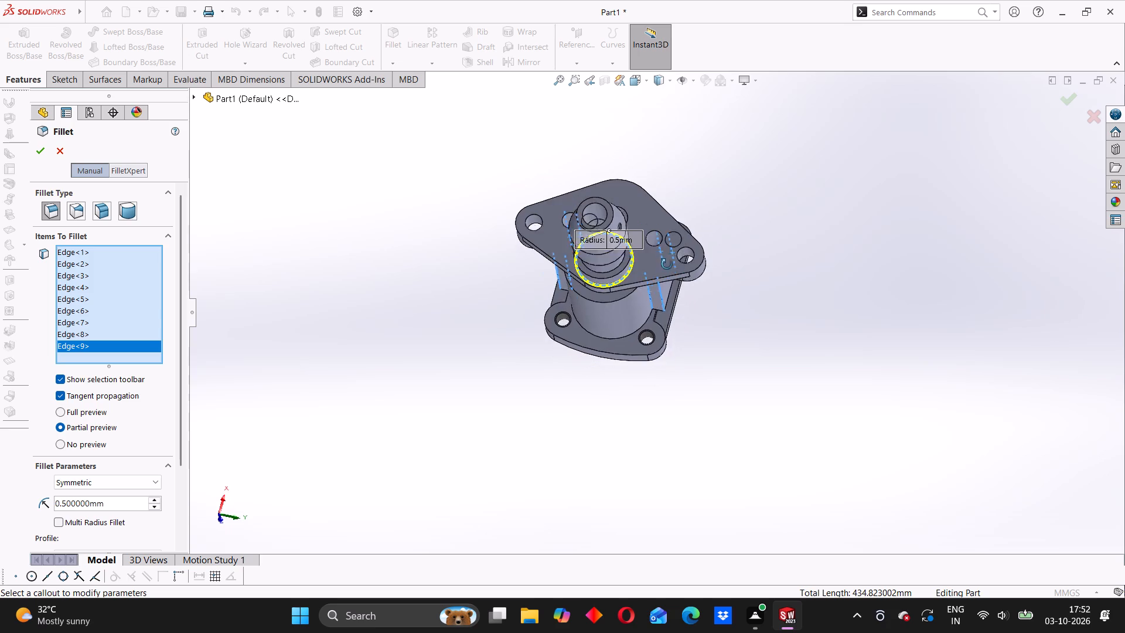
pyautogui.moveTo(667, 264); pyautogui.dragTo(696, 287, button='middle')
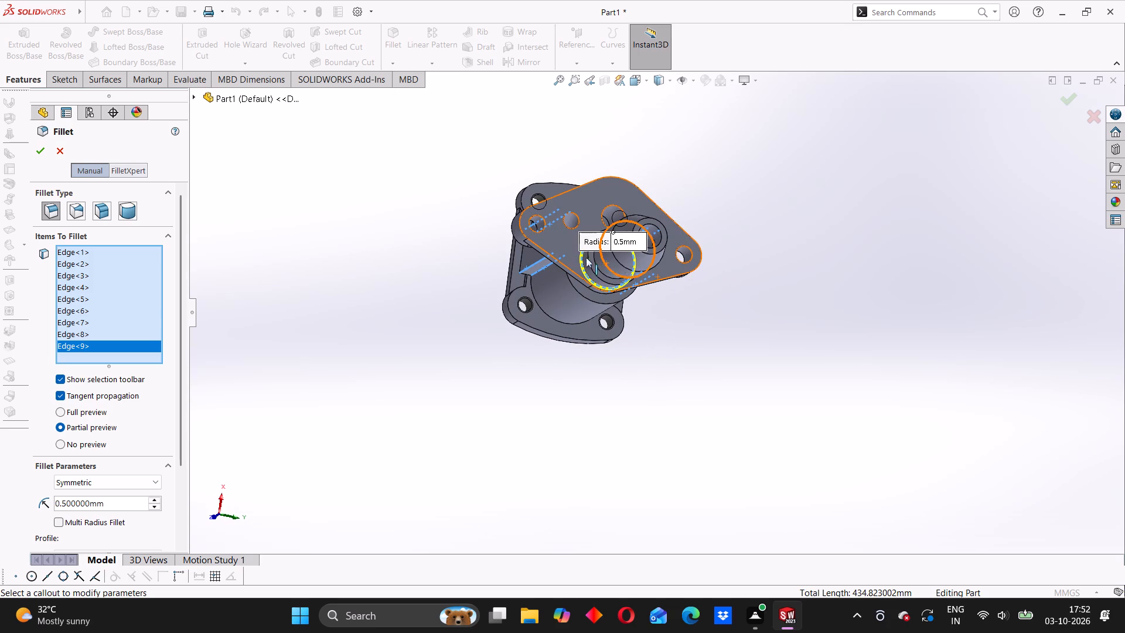
pyautogui.scroll(-2, 575, 253)
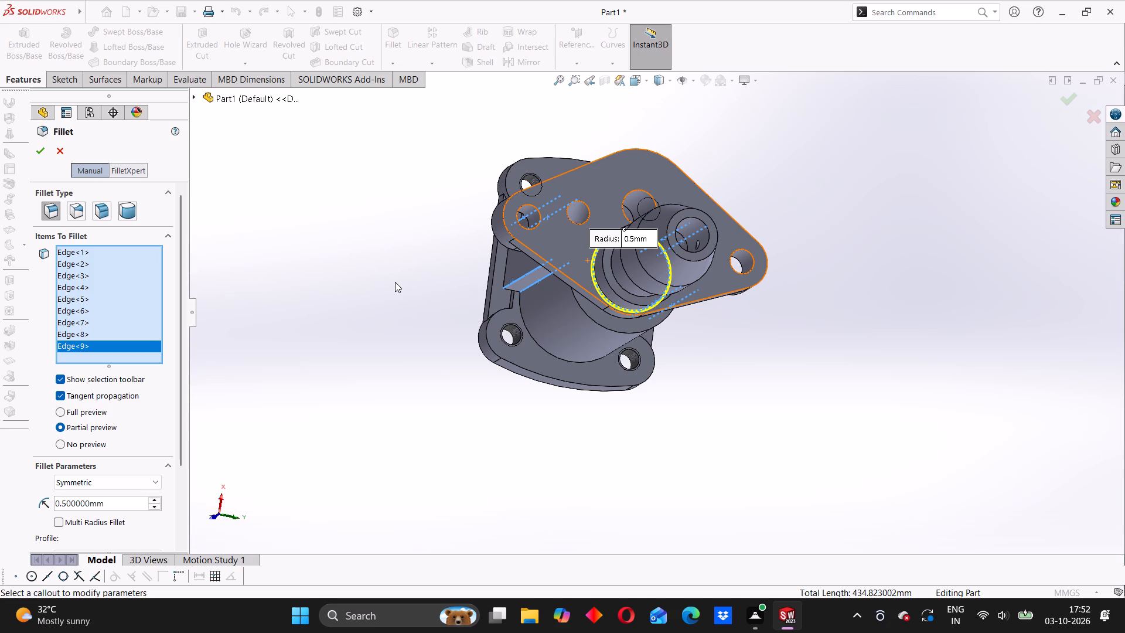
pyautogui.scroll(2, 546, 321)
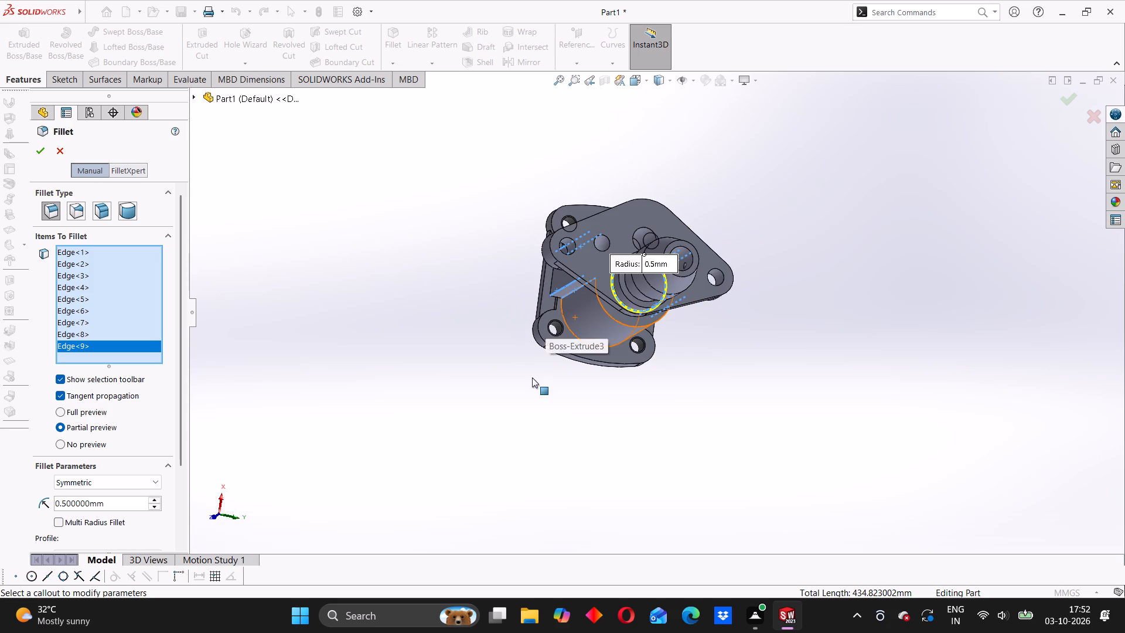
pyautogui.moveTo(533, 384); pyautogui.dragTo(544, 354, button='middle')
pyautogui.moveTo(547, 352); pyautogui.dragTo(553, 349, button='middle')
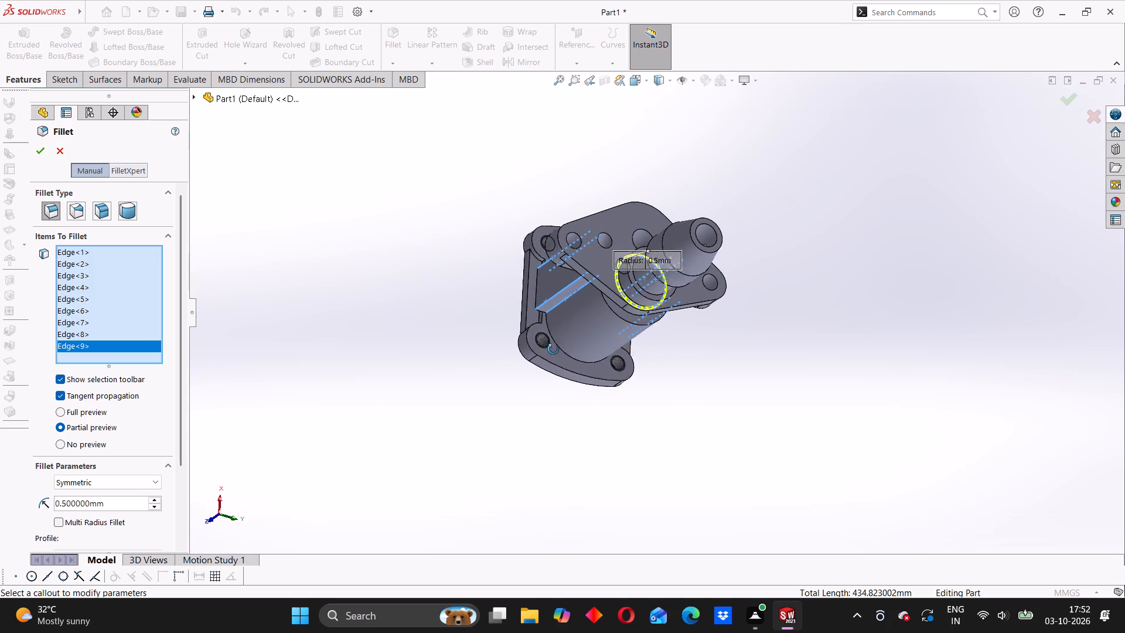
pyautogui.moveTo(553, 349); pyautogui.dragTo(602, 314, button='middle')
pyautogui.scroll(-6, 542, 314)
pyautogui.moveTo(546, 318); pyautogui.dragTo(546, 360, button='middle')
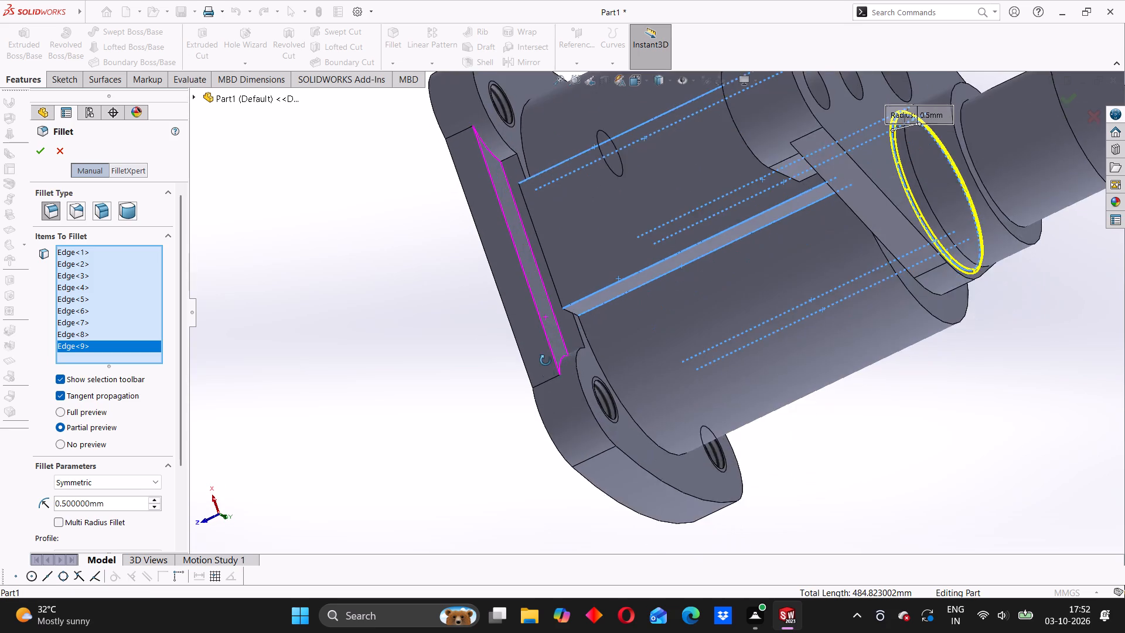
pyautogui.moveTo(546, 360); pyautogui.dragTo(581, 424, button='middle')
pyautogui.scroll(-4, 567, 354)
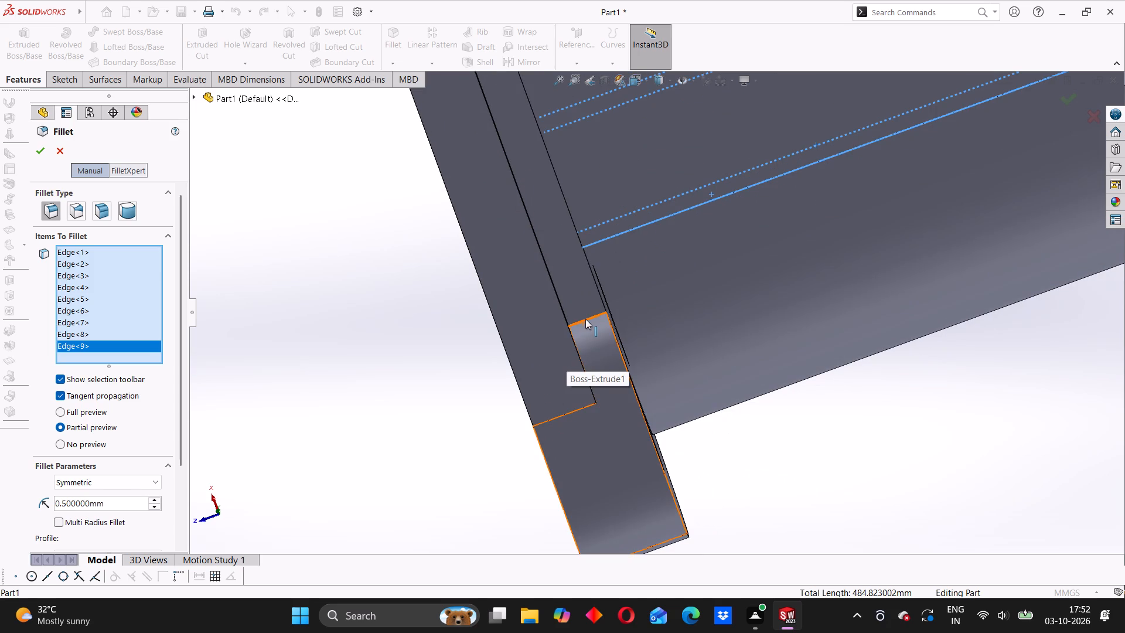
pyautogui.click(585, 319)
pyautogui.scroll(4, 510, 185)
pyautogui.scroll(2, 544, 146)
pyautogui.moveTo(547, 159); pyautogui.dragTo(543, 151, button='middle')
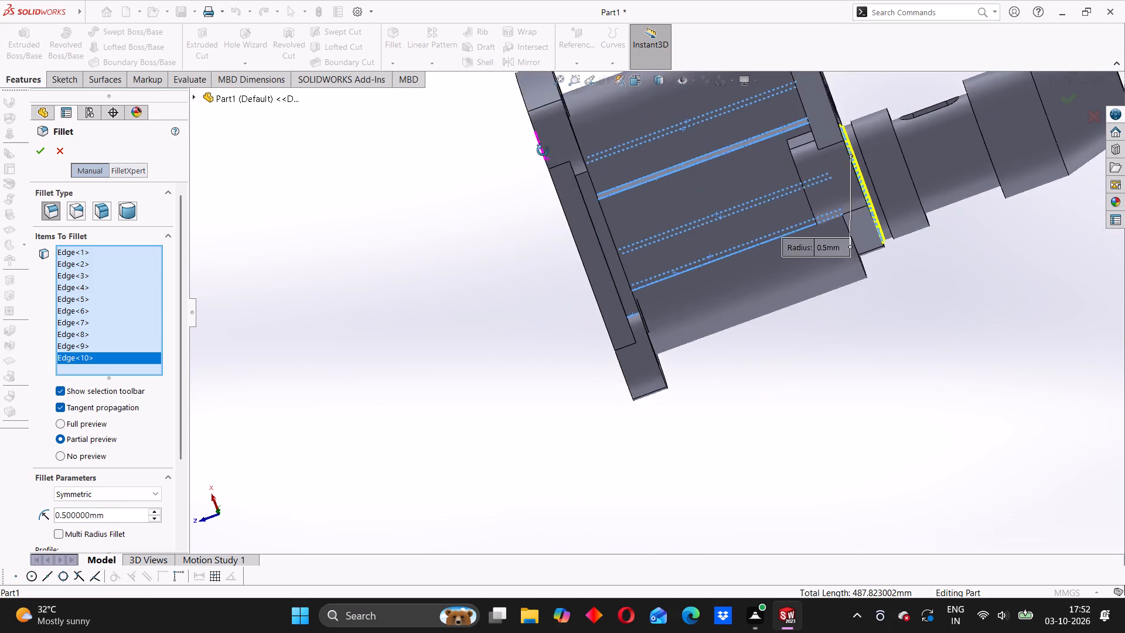
pyautogui.moveTo(543, 151); pyautogui.dragTo(520, 111, button='middle')
pyautogui.scroll(-3, 603, 197)
pyautogui.click(572, 176)
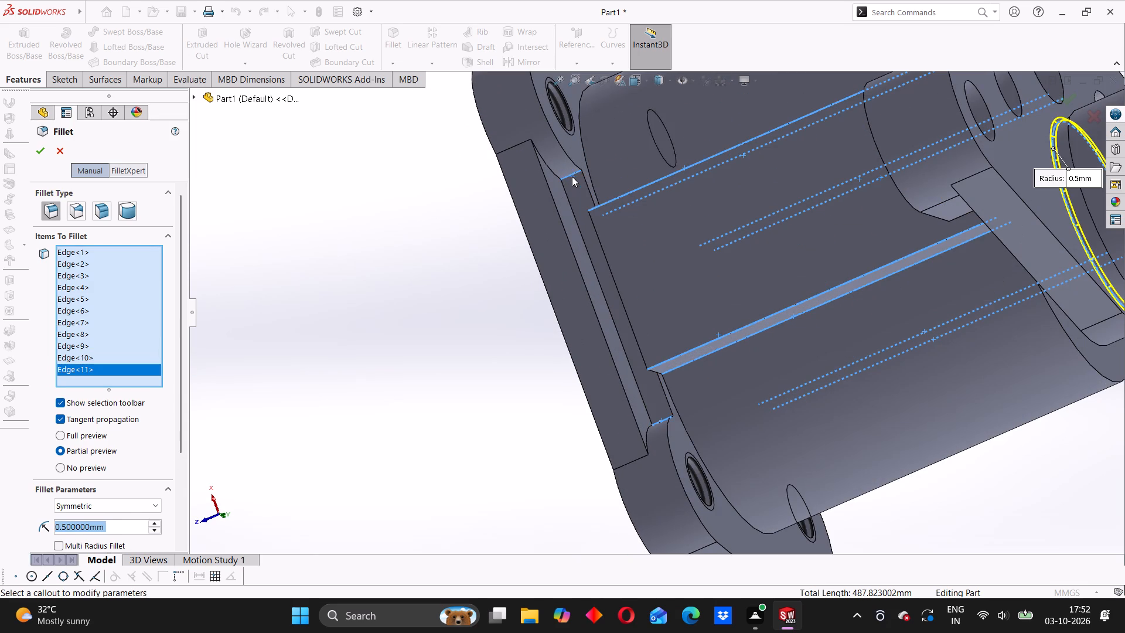
# Add the two short end edges and three lengthwise edges of the rear flange's opposite side recess to the 0.5 mm fillet.
pyautogui.scroll(3, 517, 152)
pyautogui.moveTo(519, 155); pyautogui.dragTo(561, 335, button='middle')
pyautogui.scroll(3, 560, 141)
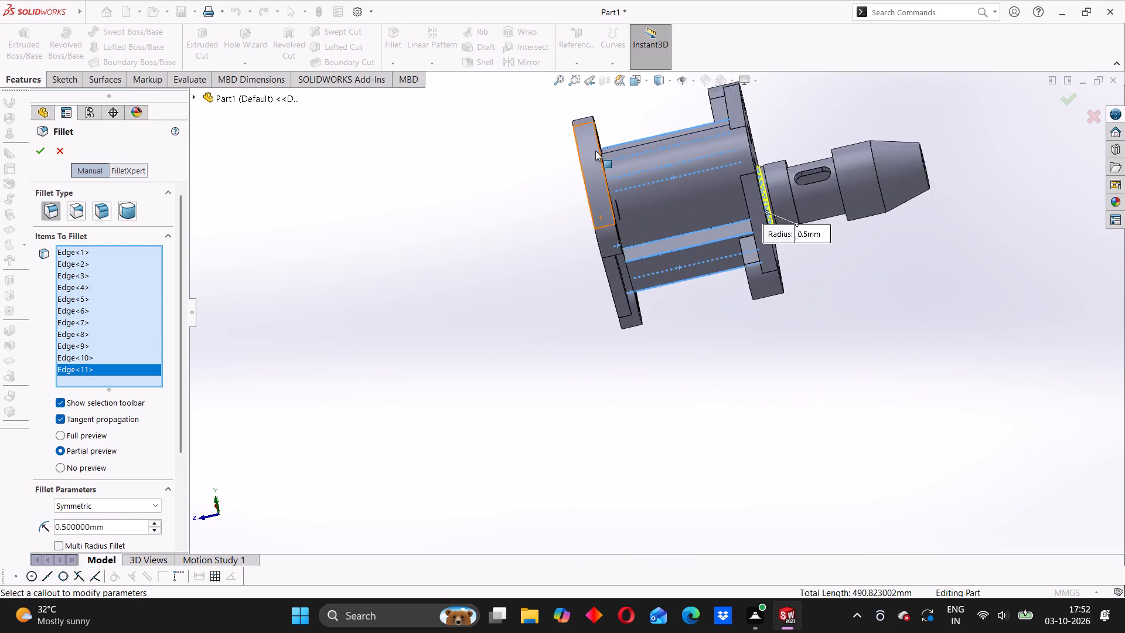
pyautogui.scroll(2, 595, 151)
pyautogui.moveTo(585, 173); pyautogui.dragTo(557, 334, button='middle')
pyautogui.scroll(-3, 577, 192)
pyautogui.moveTo(594, 185); pyautogui.dragTo(626, 291, button='middle')
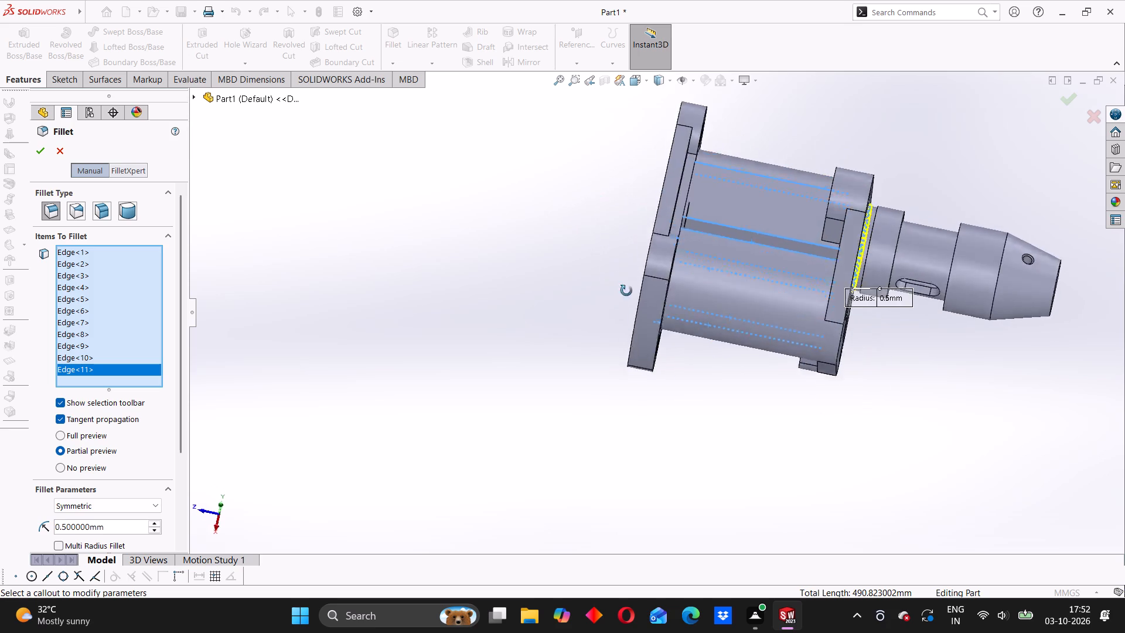
pyautogui.moveTo(626, 291); pyautogui.dragTo(640, 324, button='middle')
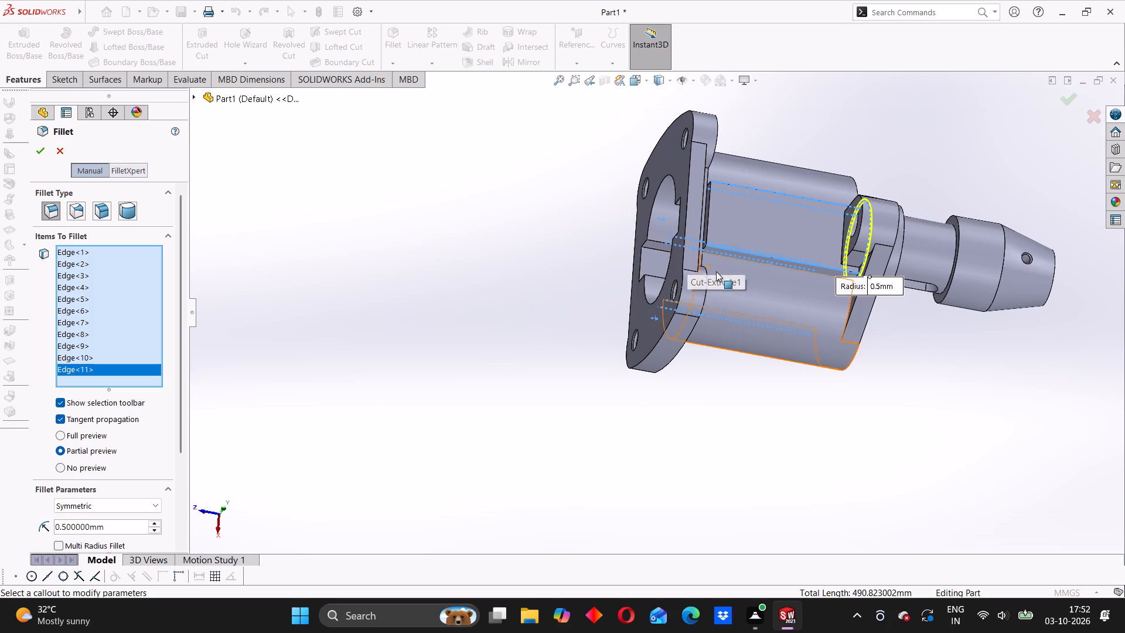
pyautogui.moveTo(716, 271); pyautogui.dragTo(659, 253, button='middle')
pyautogui.scroll(-7, 650, 247)
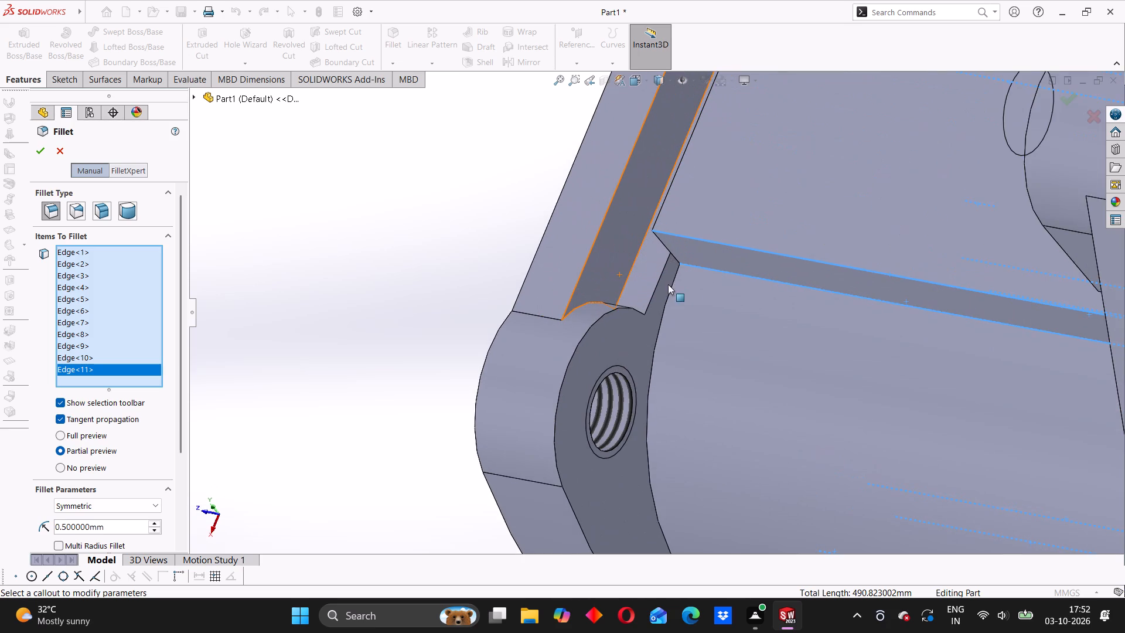
pyautogui.moveTo(662, 308); pyautogui.dragTo(635, 367, button='middle')
pyautogui.click(630, 316)
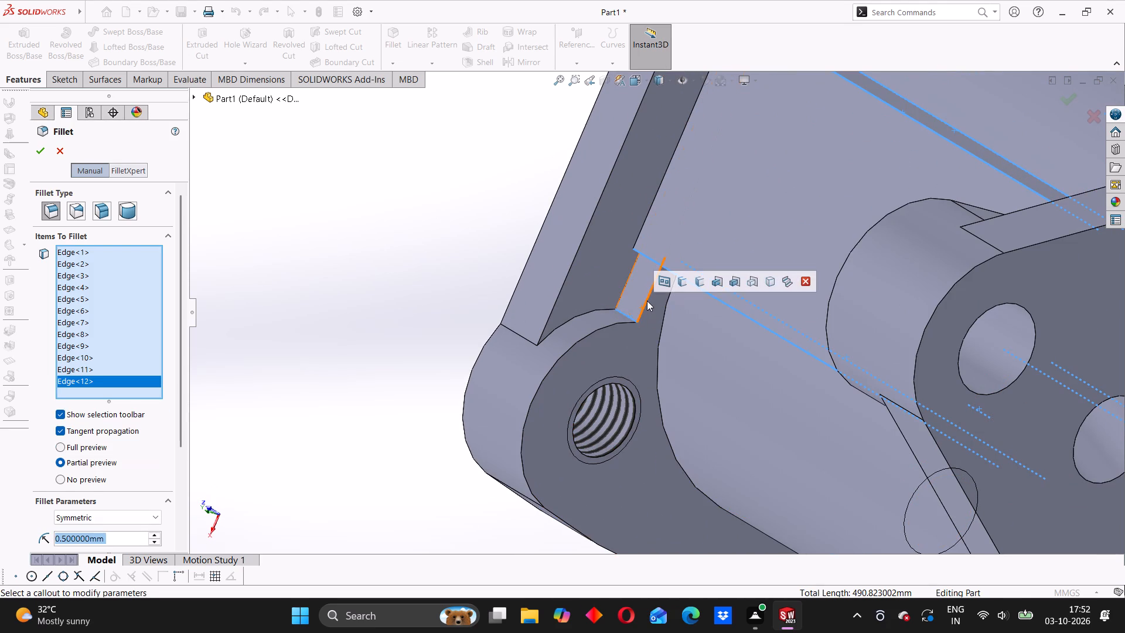
pyautogui.click(649, 300)
pyautogui.scroll(3, 654, 298)
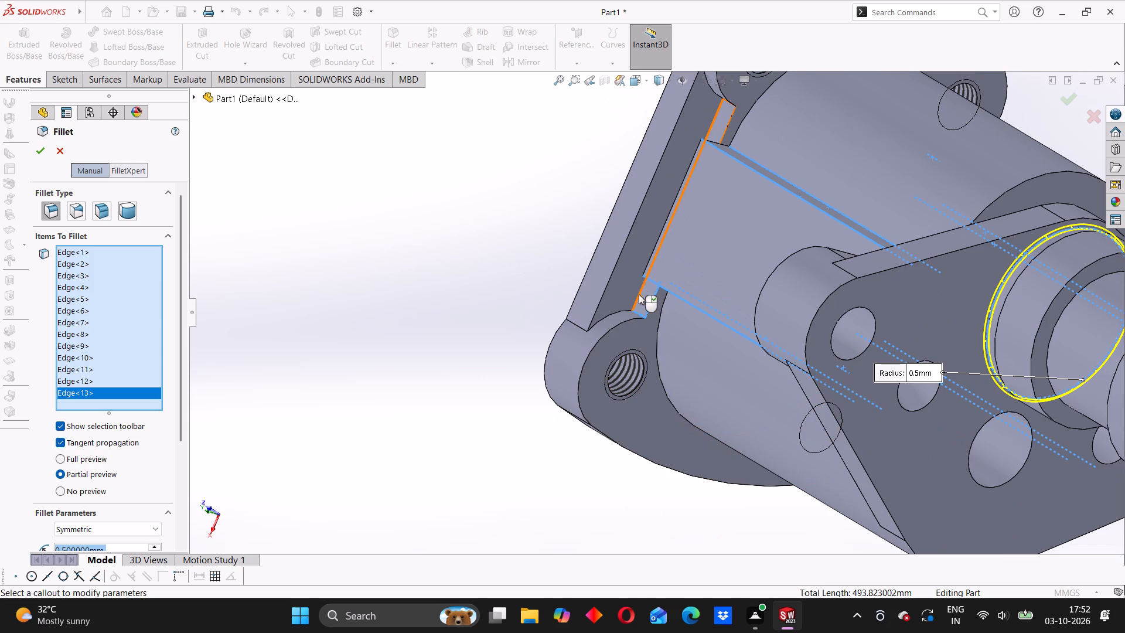
pyautogui.click(639, 294)
pyautogui.click(728, 126)
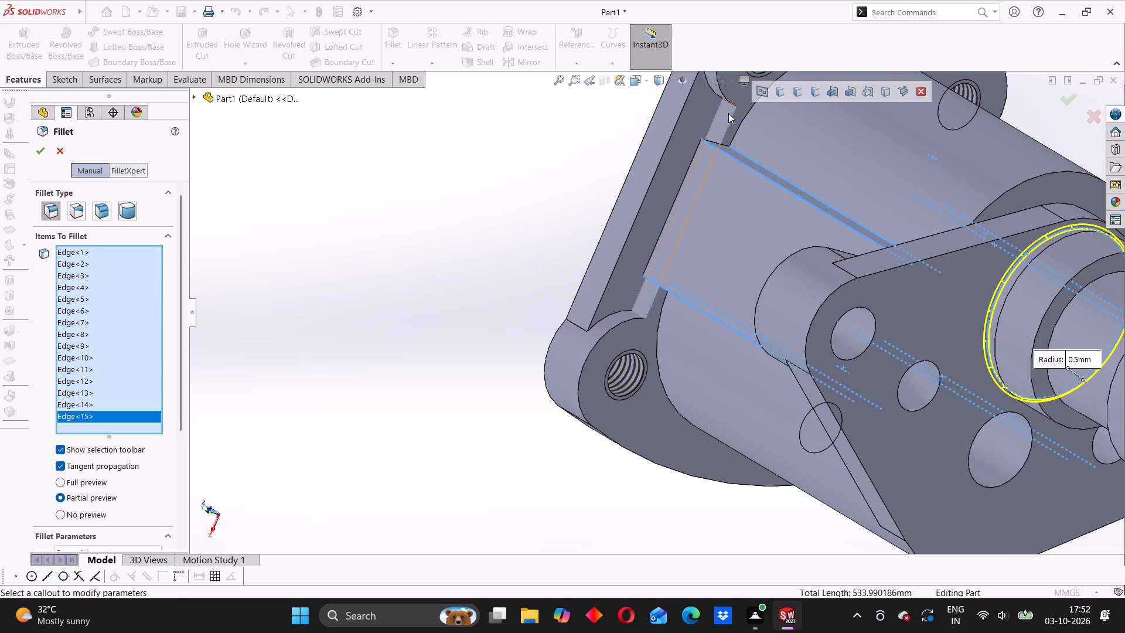
pyautogui.moveTo(698, 126); pyautogui.dragTo(725, 83, button='middle')
pyautogui.scroll(-3, 725, 107)
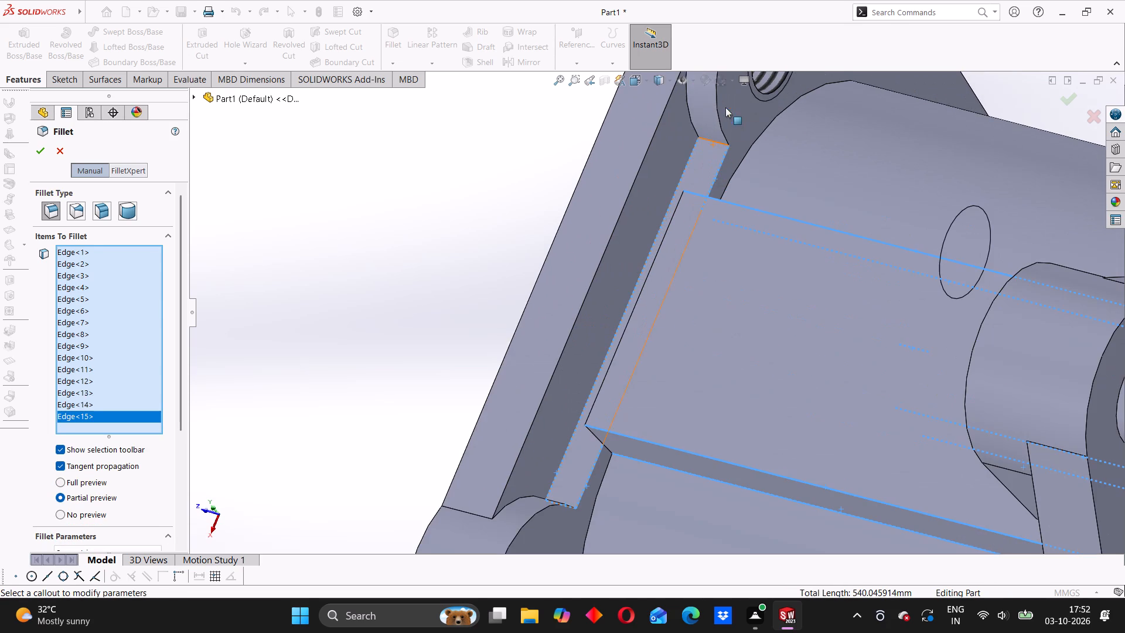
pyautogui.click(709, 142)
# Add the long inner edge and two short lengthwise edges of the first side recess on the rear flange to the 0.5 mm fillet.
pyautogui.scroll(2, 749, 146)
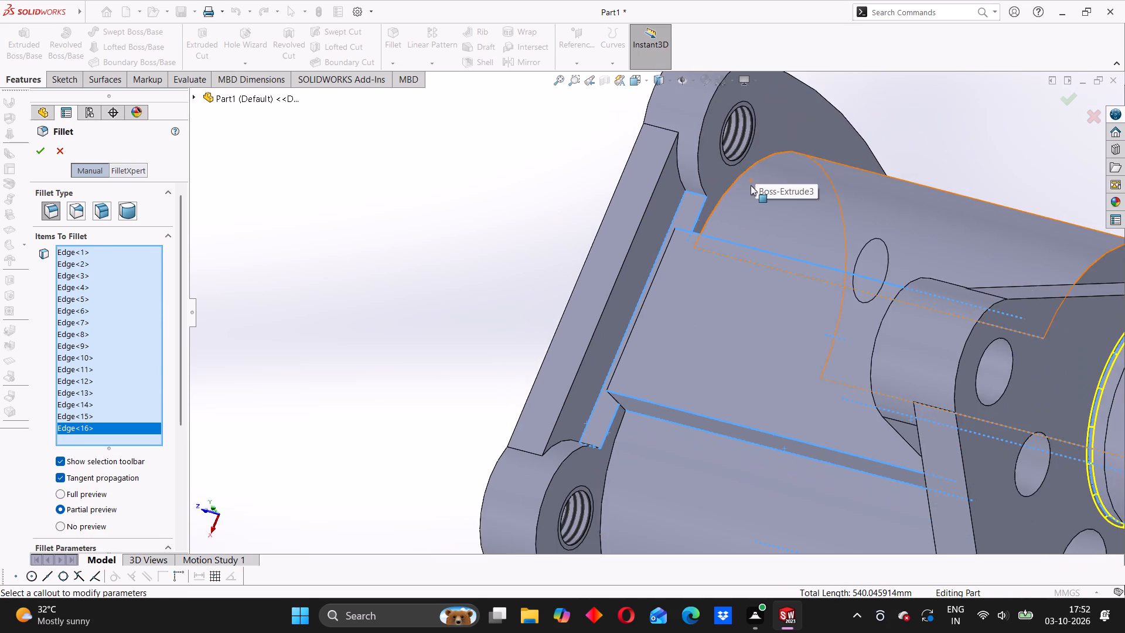
pyautogui.scroll(4, 750, 188)
pyautogui.scroll(4, 708, 326)
pyautogui.moveTo(666, 420); pyautogui.dragTo(643, 320, button='middle')
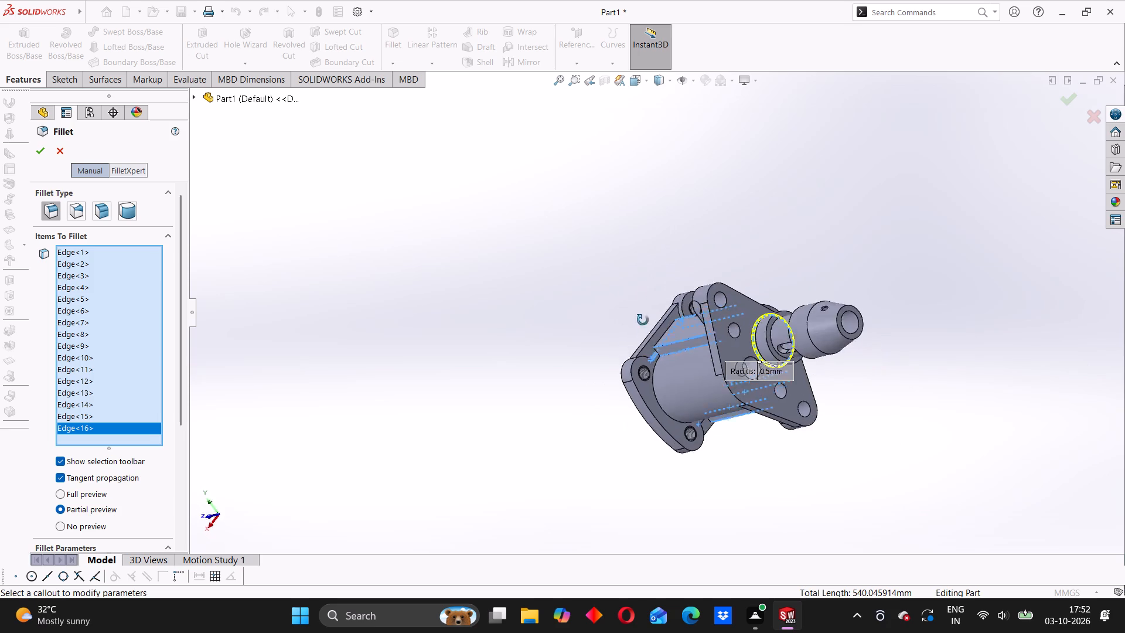
pyautogui.moveTo(643, 320); pyautogui.dragTo(632, 264, button='middle')
pyautogui.scroll(3, 711, 418)
pyautogui.scroll(-3, 670, 405)
pyautogui.scroll(-3, 695, 362)
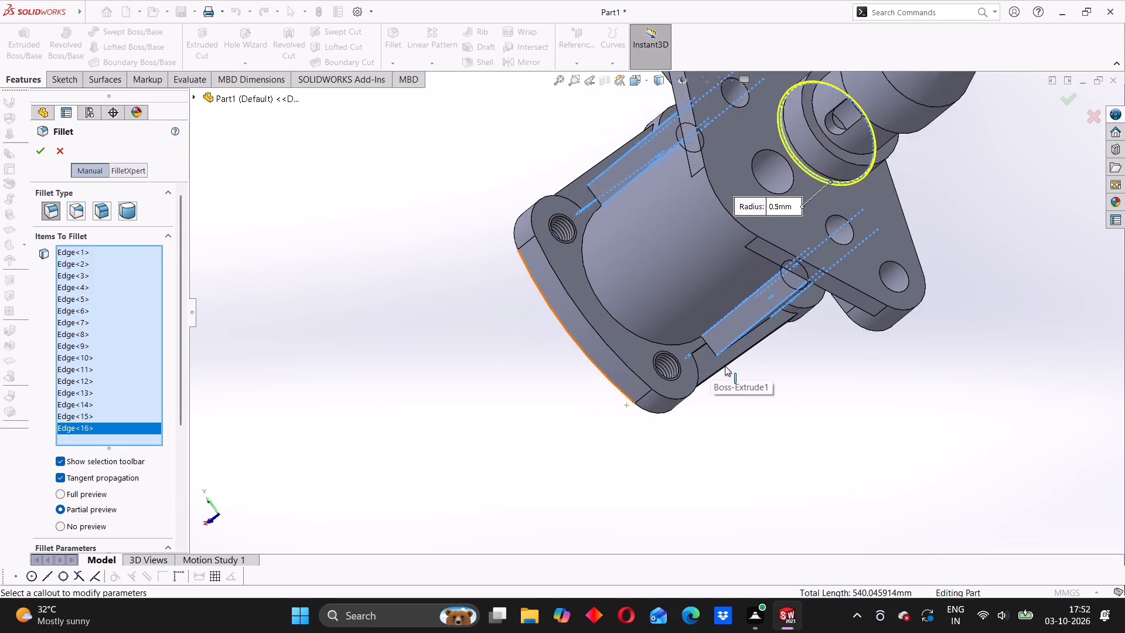
pyautogui.scroll(-4, 725, 366)
pyautogui.moveTo(729, 377); pyautogui.dragTo(659, 326, button='middle')
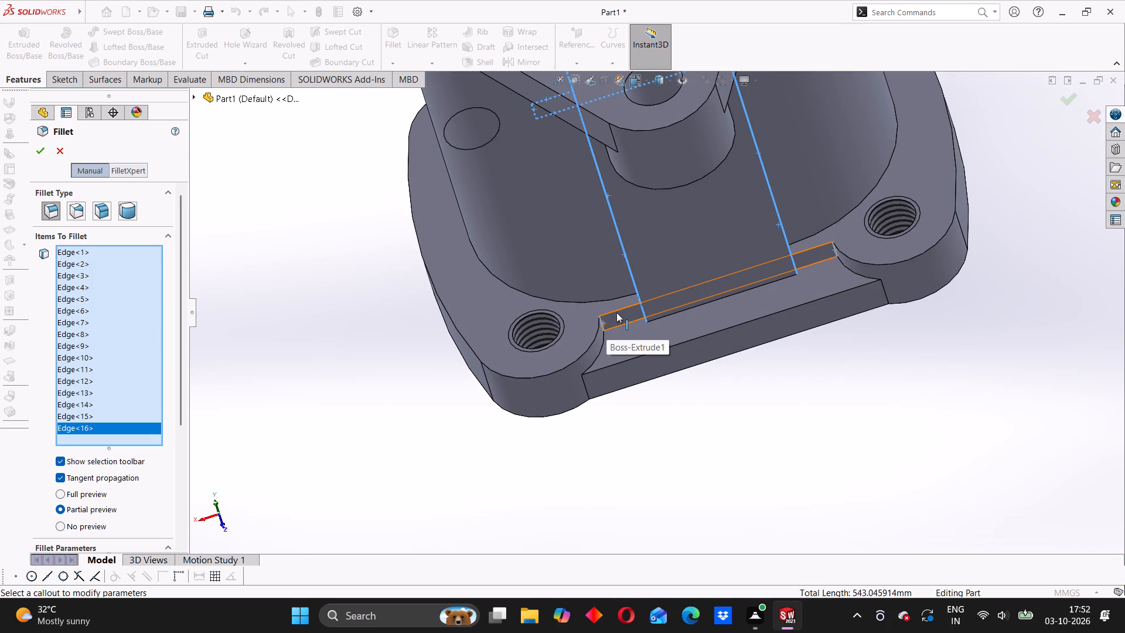
pyautogui.click(618, 310)
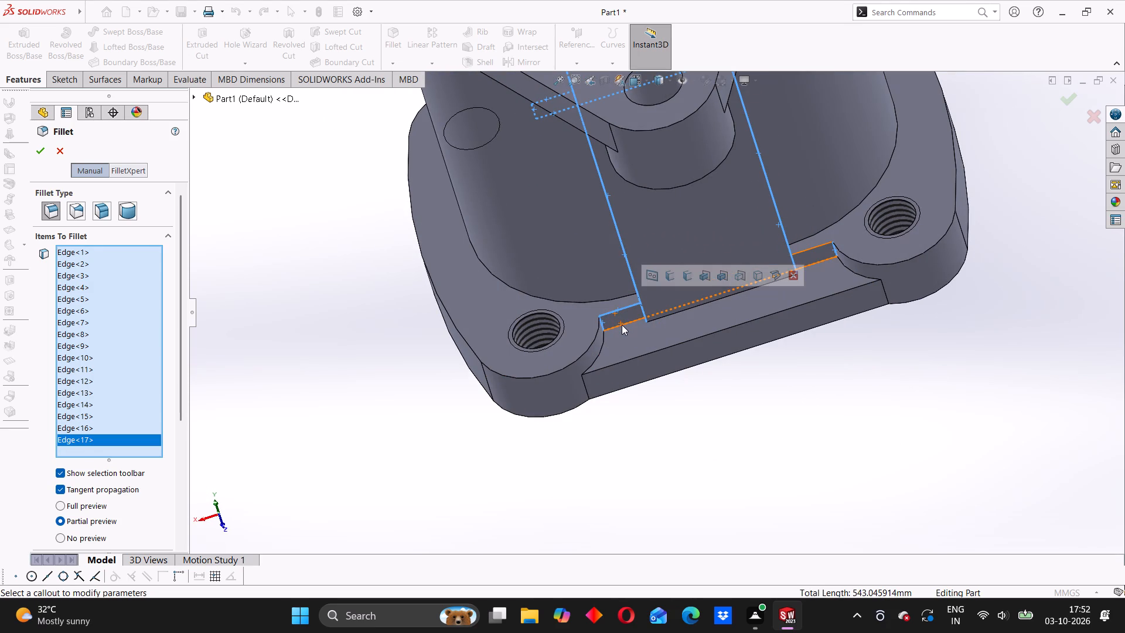
pyautogui.click(622, 325)
pyautogui.click(811, 249)
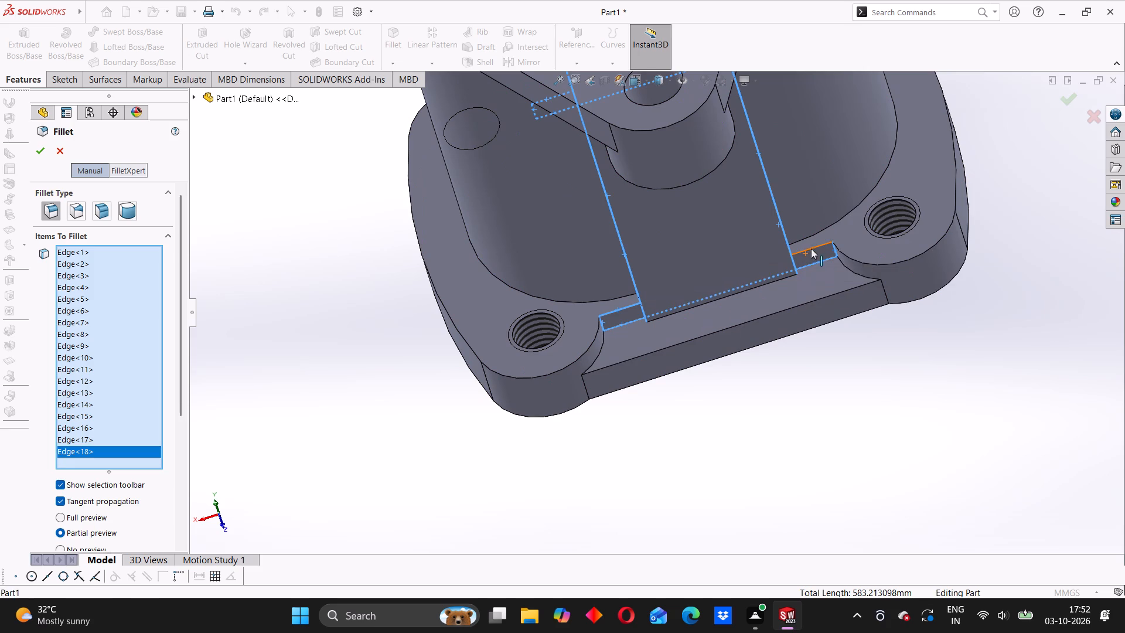
# Add the curved recess edges and adjoining rounded flange-face outline edges at both ends of one rear-flange recess to the 0.5 mm fillet.
pyautogui.scroll(2, 915, 257)
pyautogui.moveTo(906, 262); pyautogui.dragTo(819, 324, button='middle')
pyautogui.scroll(5, 918, 181)
pyautogui.scroll(-6, 781, 207)
pyautogui.moveTo(724, 256); pyautogui.dragTo(685, 373, button='middle')
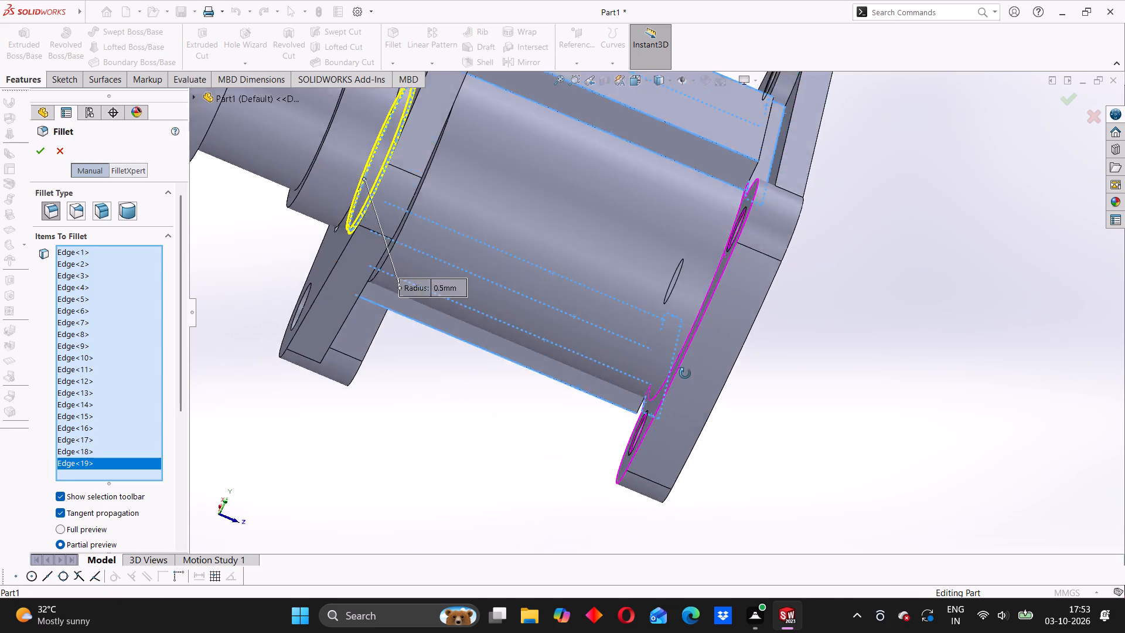
pyautogui.moveTo(685, 373); pyautogui.dragTo(680, 390, button='middle')
pyautogui.scroll(-3, 775, 127)
pyautogui.scroll(-4, 760, 188)
pyautogui.moveTo(716, 249); pyautogui.dragTo(730, 264, button='middle')
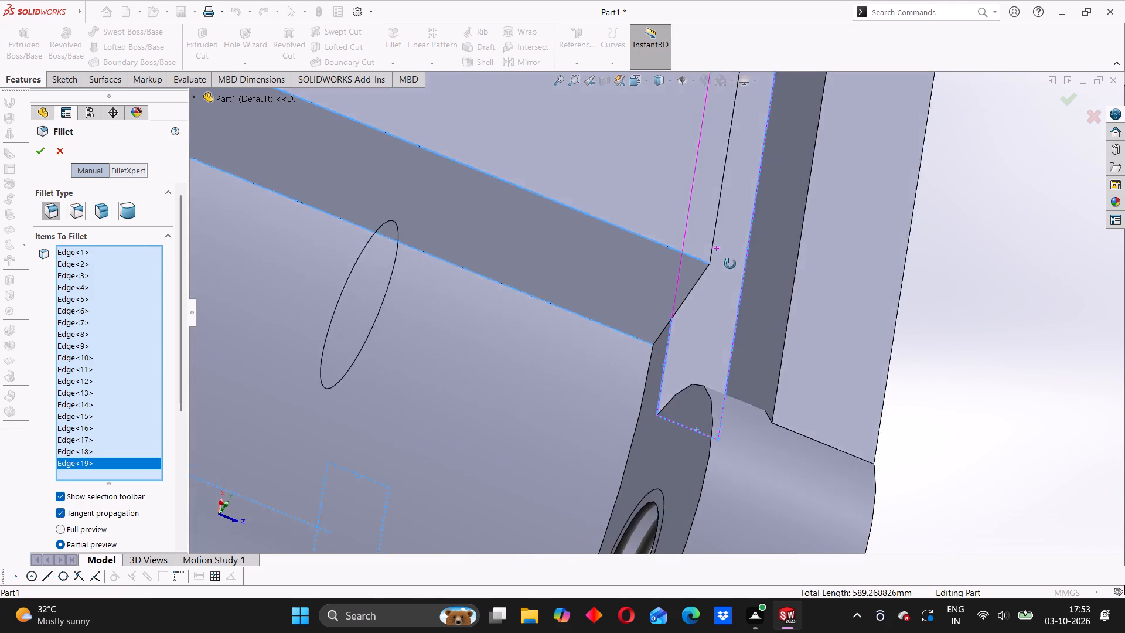
pyautogui.moveTo(730, 264); pyautogui.dragTo(745, 283, button='middle')
pyautogui.scroll(2, 746, 287)
pyautogui.scroll(5, 696, 319)
pyautogui.moveTo(675, 316); pyautogui.dragTo(686, 305, button='middle')
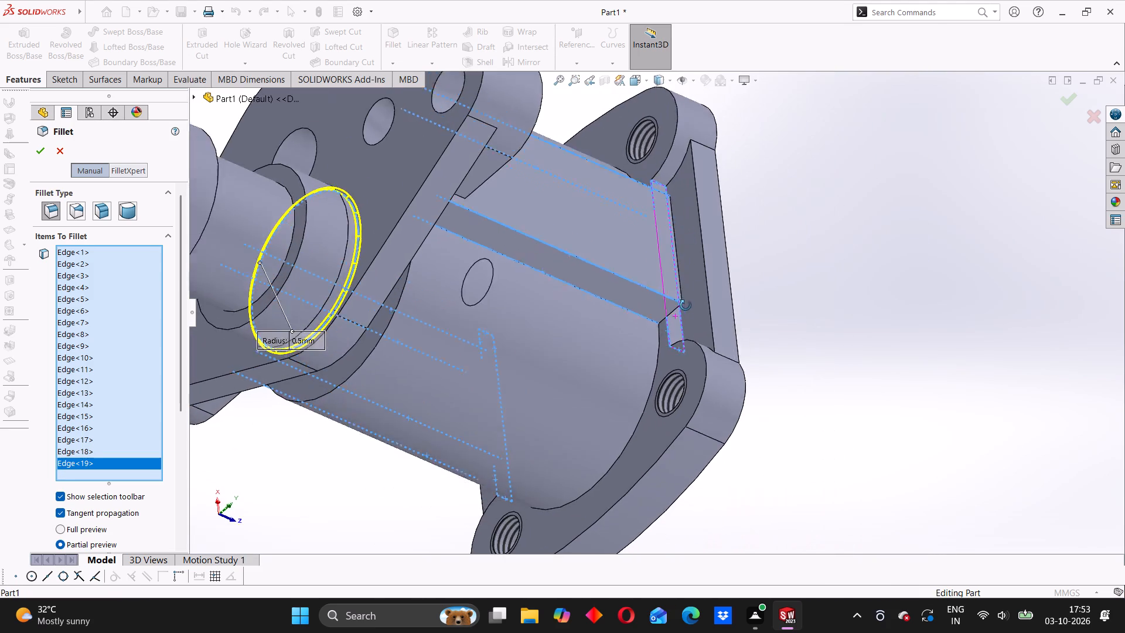
pyautogui.moveTo(686, 305); pyautogui.dragTo(728, 261, button='middle')
pyautogui.scroll(-6, 681, 319)
pyautogui.moveTo(697, 298); pyautogui.dragTo(650, 260, button='middle')
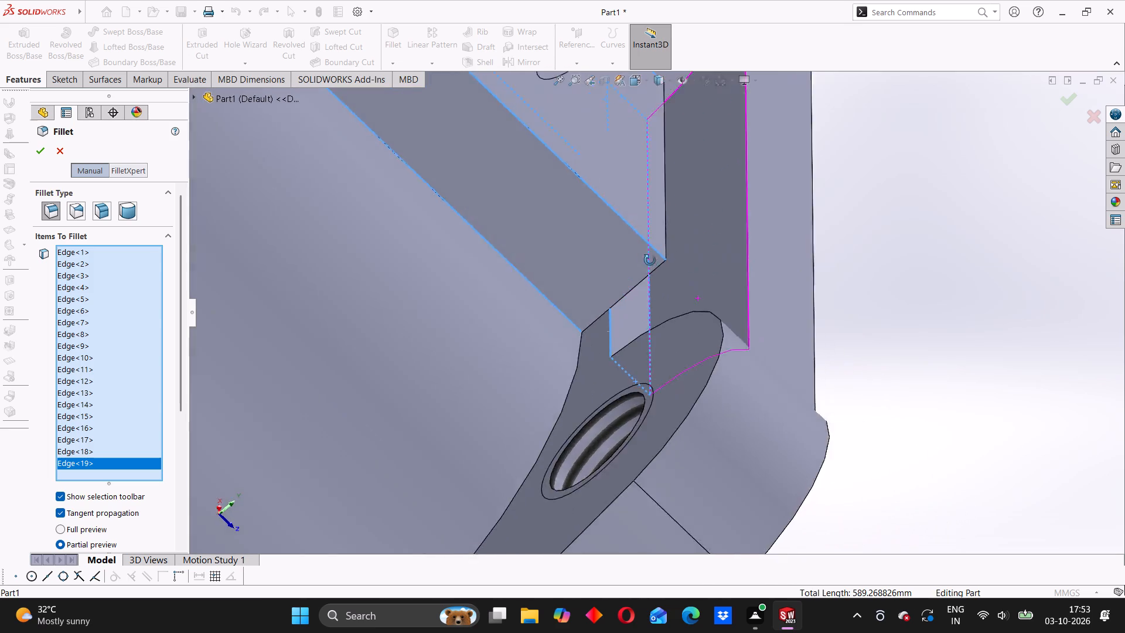
pyautogui.moveTo(650, 260); pyautogui.dragTo(651, 286, button='middle')
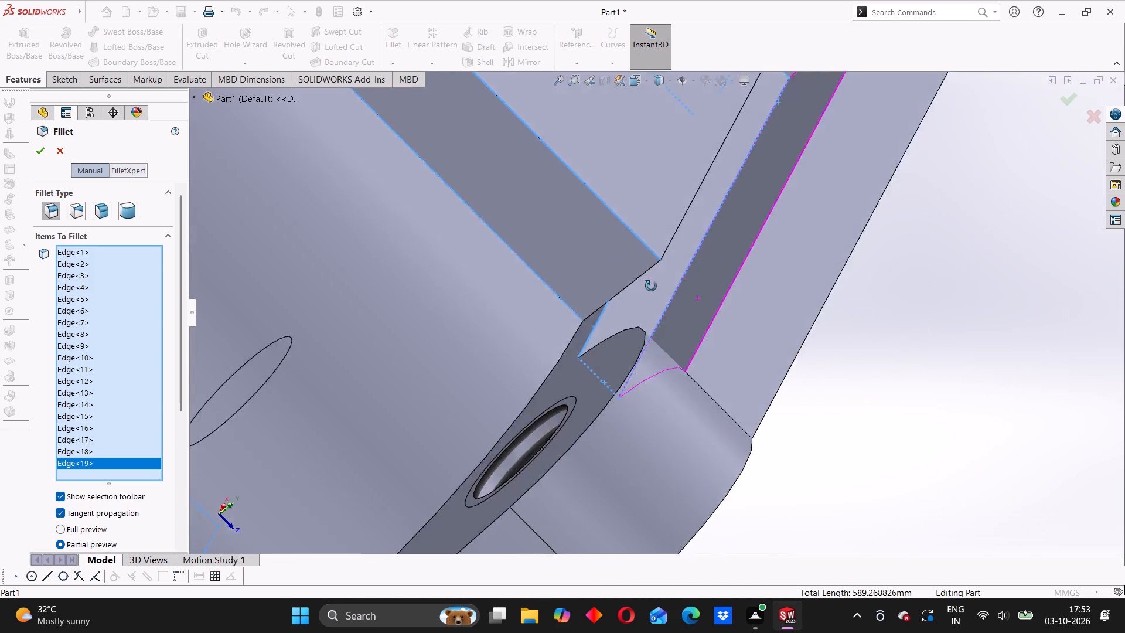
pyautogui.moveTo(651, 286); pyautogui.dragTo(629, 291, button='middle')
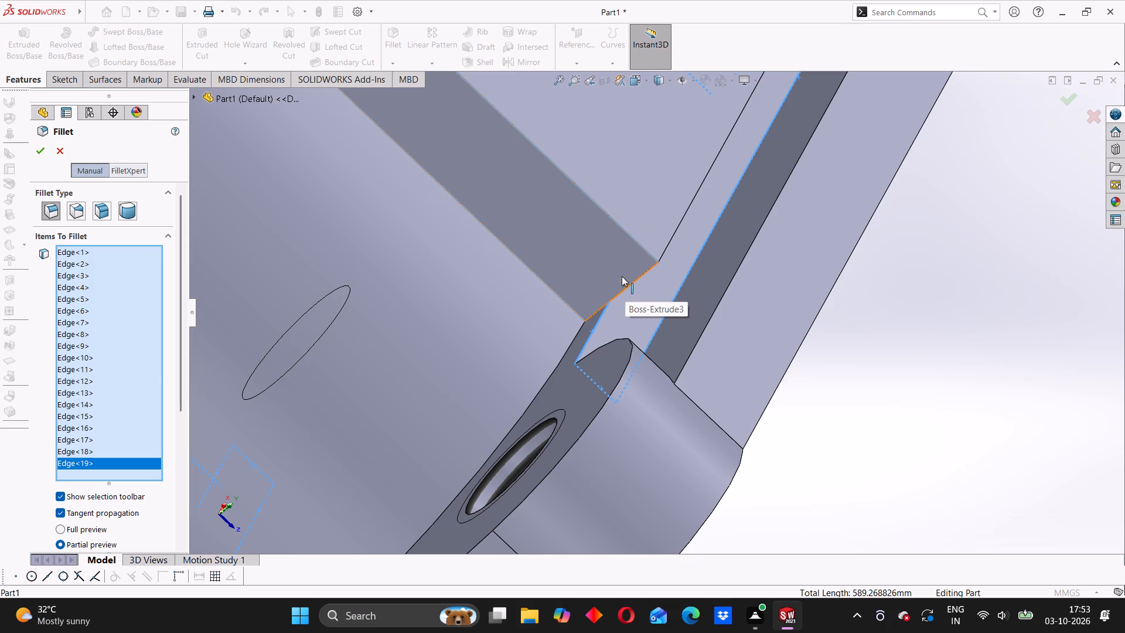
pyautogui.scroll(3, 653, 292)
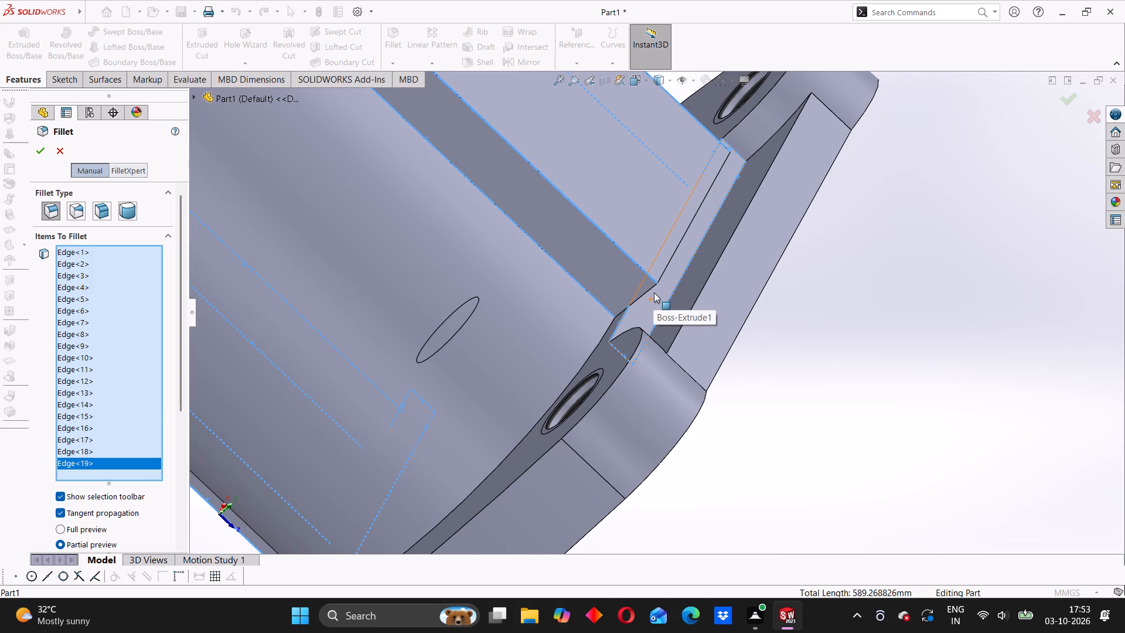
pyautogui.scroll(3, 671, 347)
pyautogui.moveTo(667, 348); pyautogui.dragTo(598, 459, button='middle')
pyautogui.scroll(-4, 686, 289)
pyautogui.moveTo(684, 325); pyautogui.dragTo(714, 394, button='middle')
pyautogui.click(697, 339)
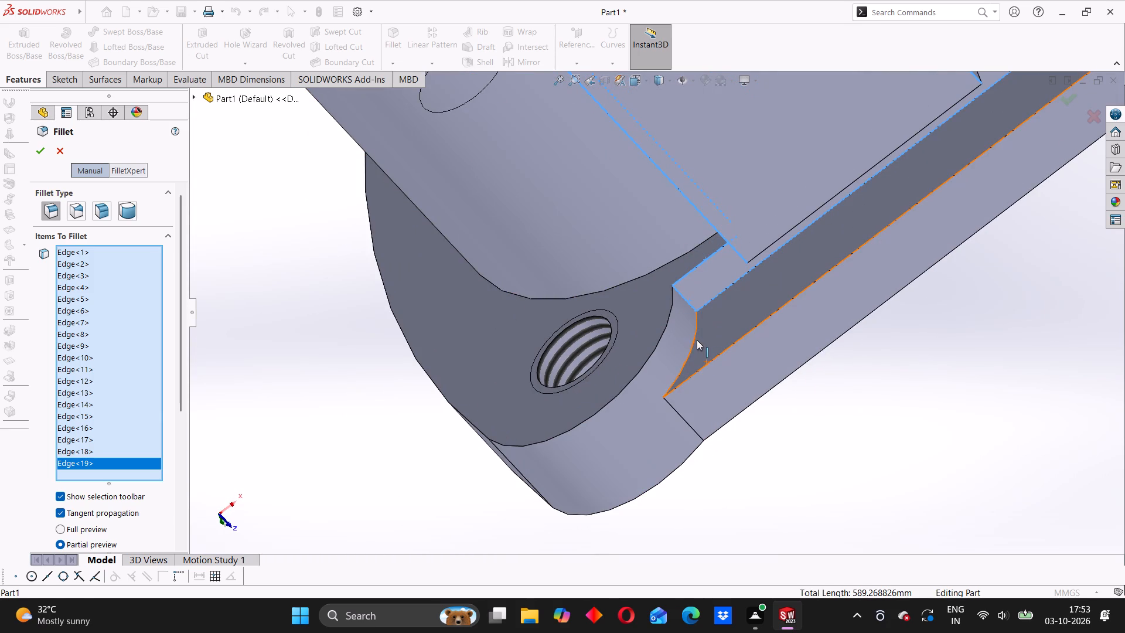
pyautogui.click(655, 346)
pyautogui.scroll(2, 921, 195)
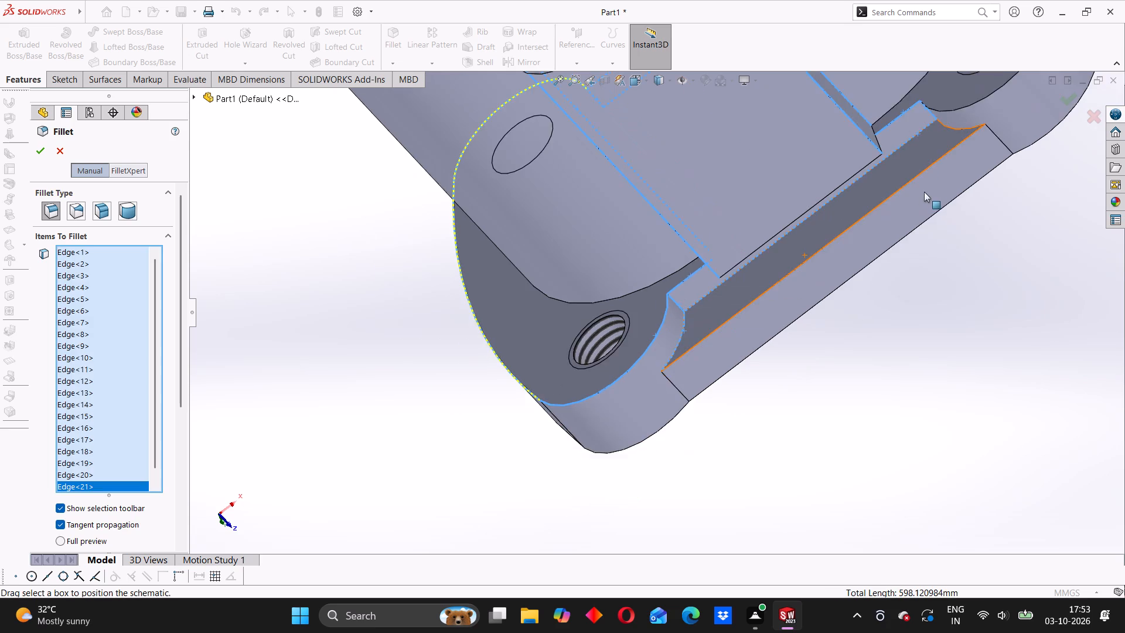
pyautogui.scroll(3, 924, 189)
pyautogui.scroll(-4, 863, 195)
pyautogui.click(739, 247)
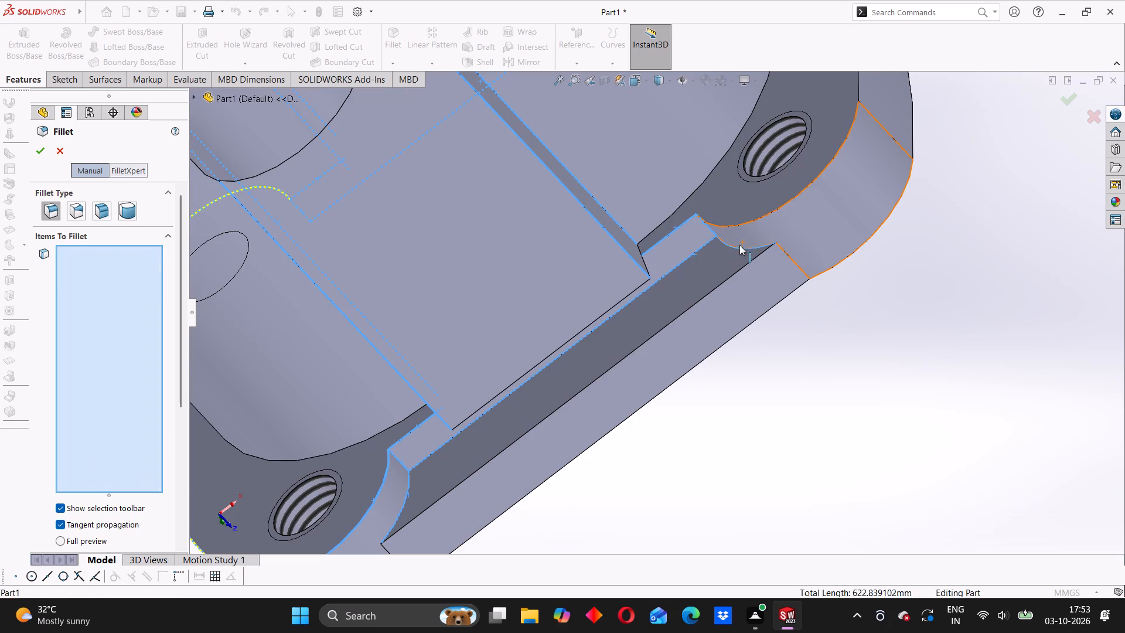
pyautogui.click(736, 225)
# Add the curved edge at each end of the other rear-flange side recess to the 0.5 mm fillet.
pyautogui.scroll(3, 803, 158)
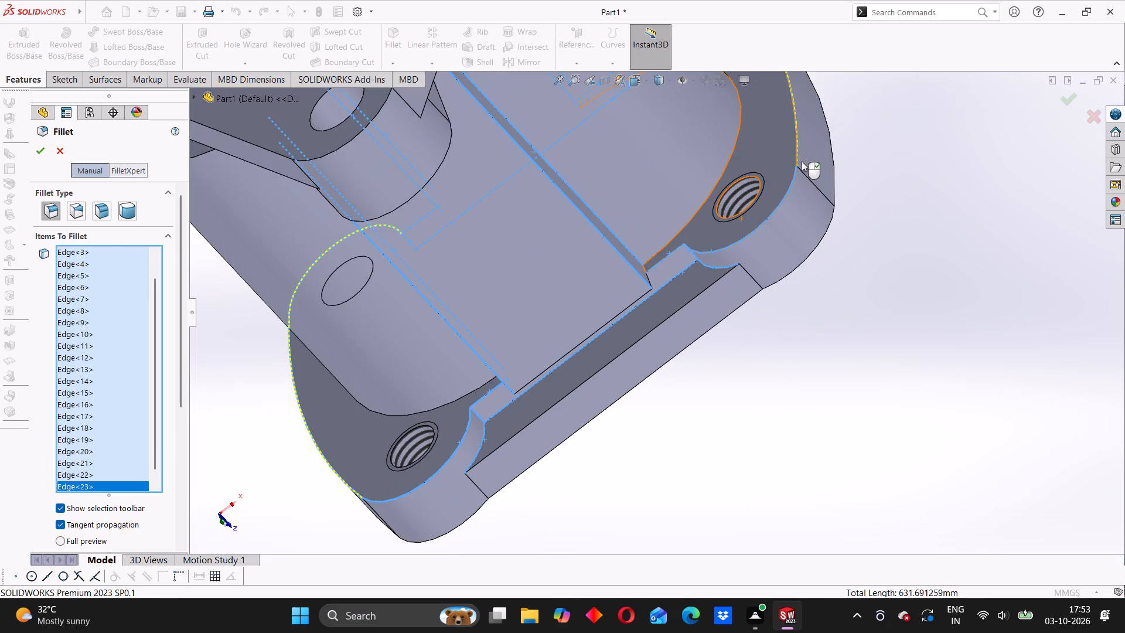
pyautogui.scroll(2, 788, 162)
pyautogui.moveTo(779, 169); pyautogui.dragTo(716, 267, button='middle')
pyautogui.scroll(3, 784, 130)
pyautogui.moveTo(737, 179); pyautogui.dragTo(674, 359, button='middle')
pyautogui.scroll(-2, 763, 166)
pyautogui.scroll(-6, 715, 170)
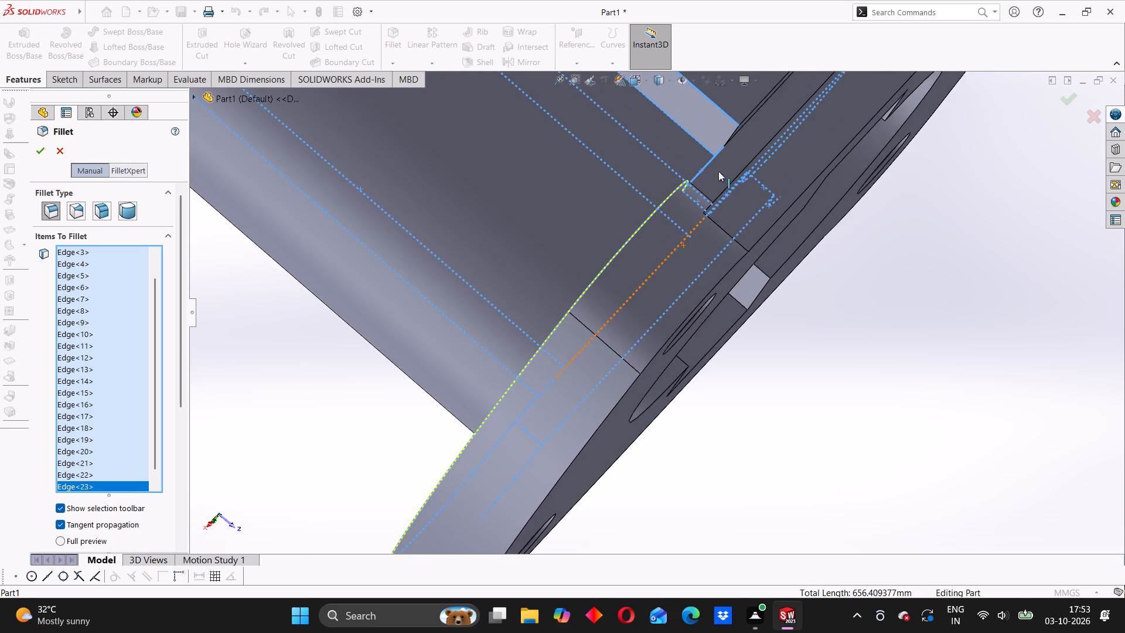
pyautogui.moveTo(720, 187); pyautogui.dragTo(717, 276, button='middle')
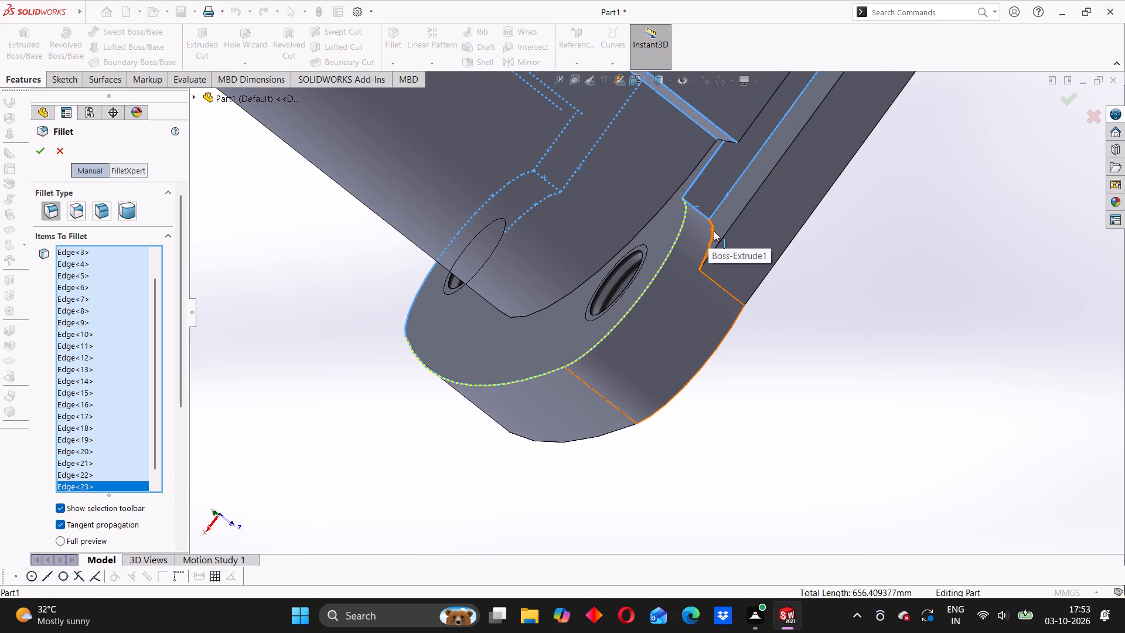
pyautogui.click(714, 231)
pyautogui.scroll(5, 778, 171)
pyautogui.moveTo(763, 176); pyautogui.dragTo(799, 145, button='middle')
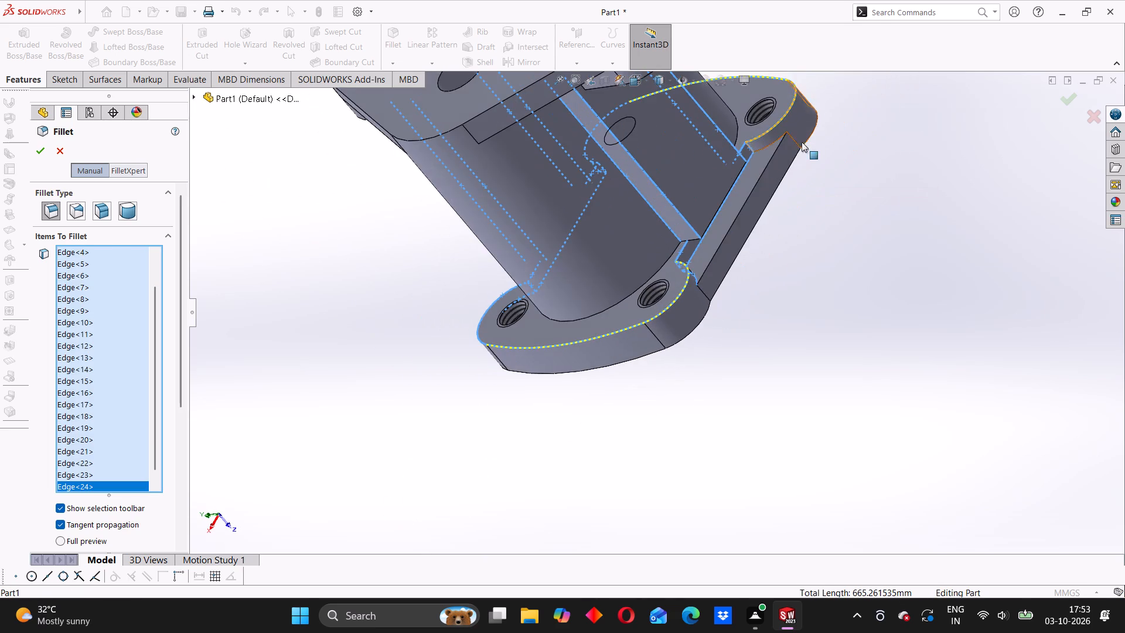
pyautogui.scroll(-8, 761, 154)
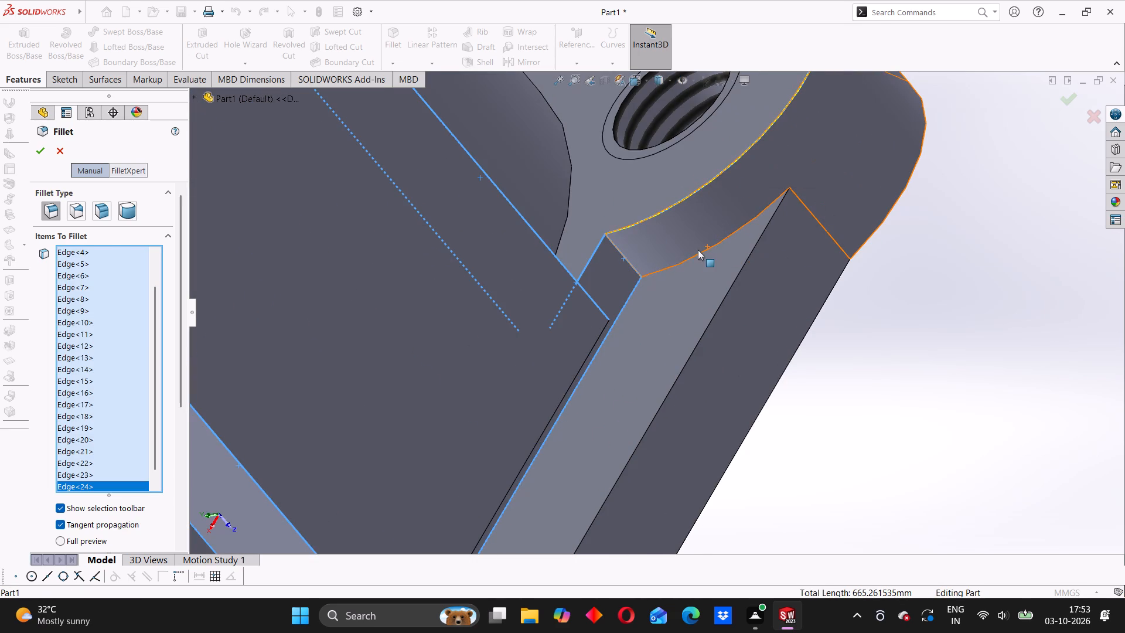
pyautogui.click(686, 260)
pyautogui.scroll(6, 732, 214)
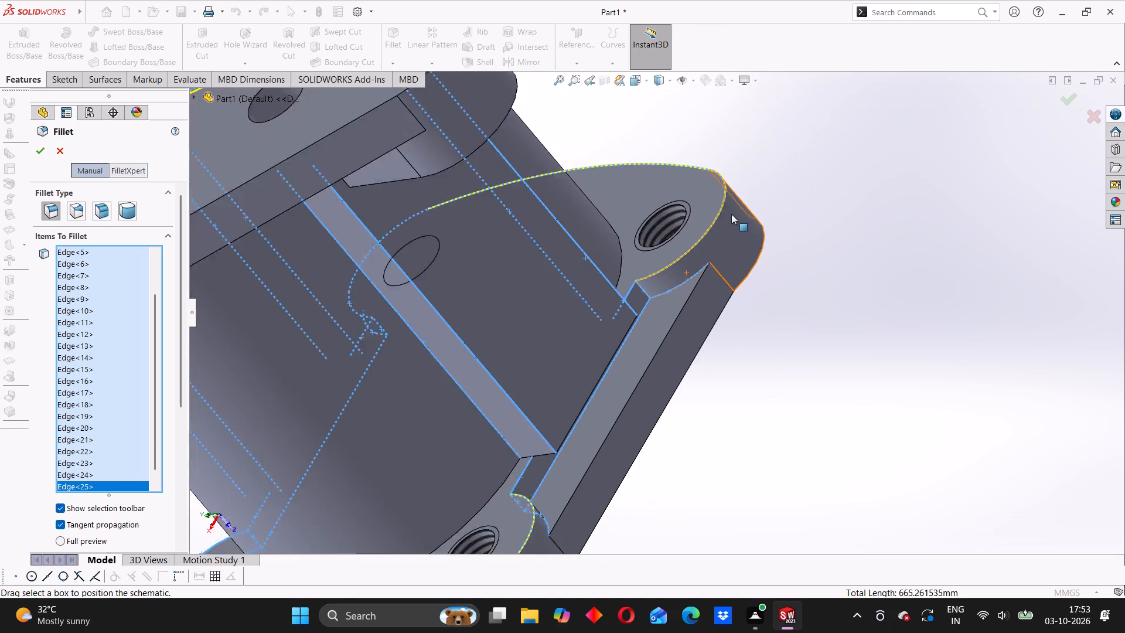
# Add the short straight edges across the rim at both ends of this rear-flange recess to the 0.5 mm fillet.
pyautogui.scroll(4, 693, 257)
pyautogui.scroll(-7, 635, 392)
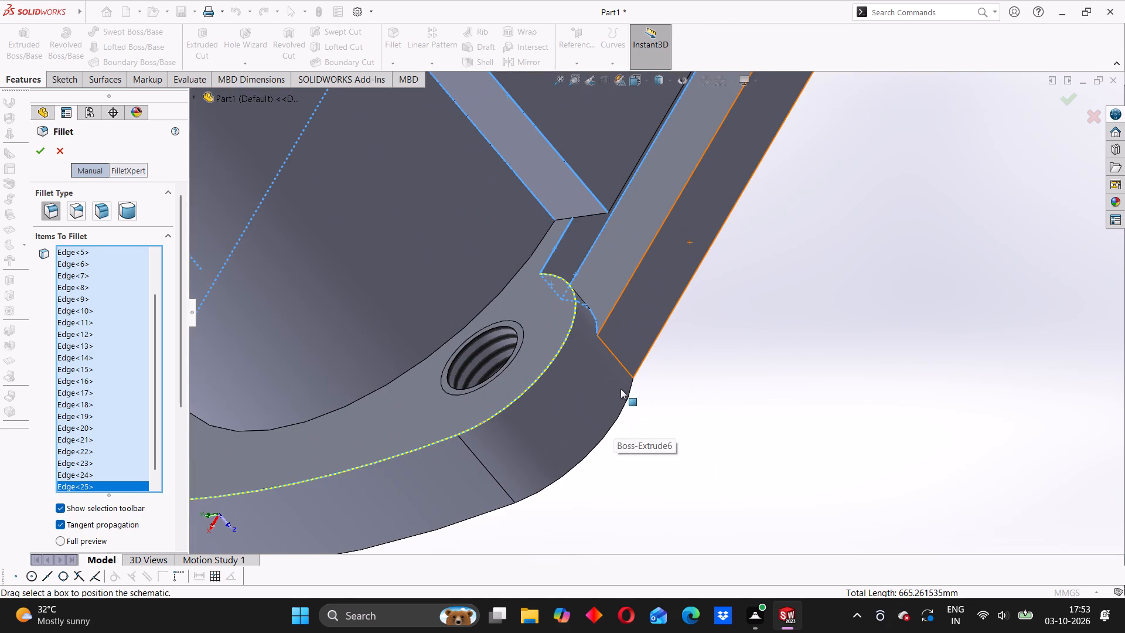
pyautogui.click(613, 356)
pyautogui.scroll(4, 698, 209)
pyautogui.scroll(-2, 756, 137)
pyautogui.click(737, 154)
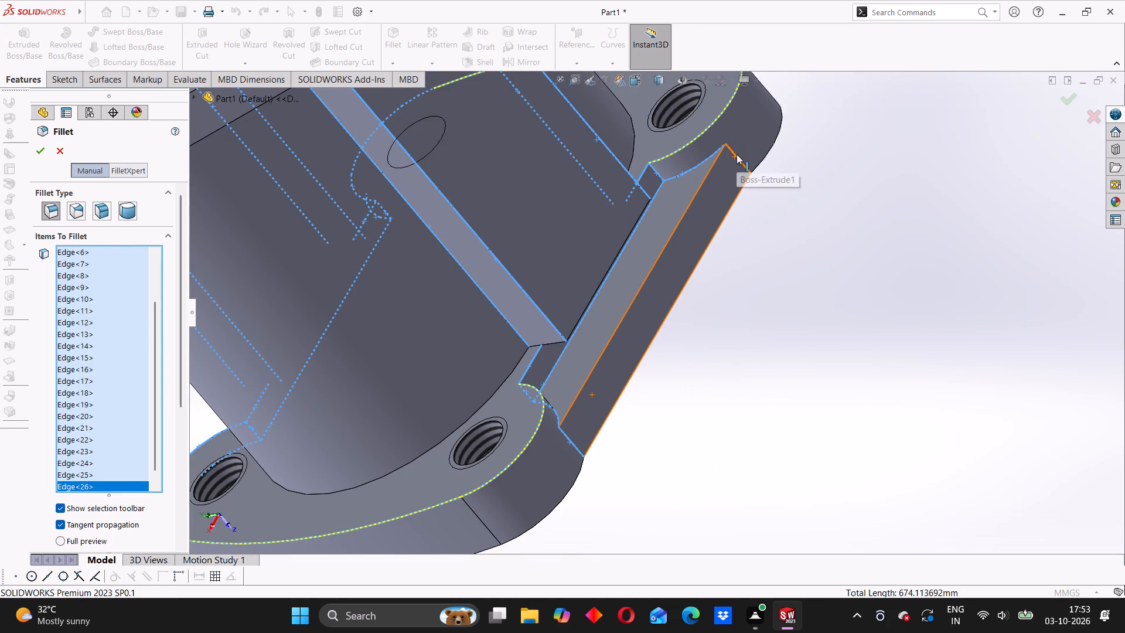
# Add the short straight edge across the rim at one end of the opposite rear-flange recess to the 0.5 mm fillet.
pyautogui.scroll(3, 724, 161)
pyautogui.moveTo(705, 179); pyautogui.dragTo(620, 386, button='middle')
pyautogui.scroll(3, 785, 168)
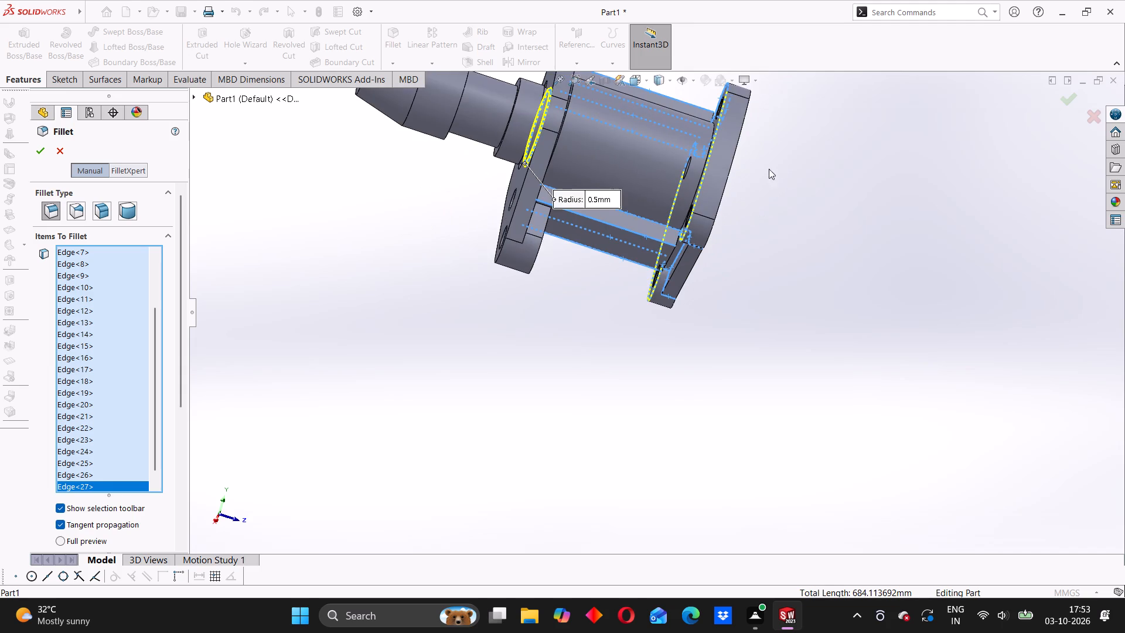
pyautogui.scroll(3, 704, 201)
pyautogui.scroll(-8, 702, 200)
pyautogui.moveTo(637, 250); pyautogui.dragTo(631, 442, button='middle')
pyautogui.moveTo(693, 302); pyautogui.dragTo(663, 424, button='middle')
pyautogui.scroll(4, 750, 280)
pyautogui.scroll(3, 686, 261)
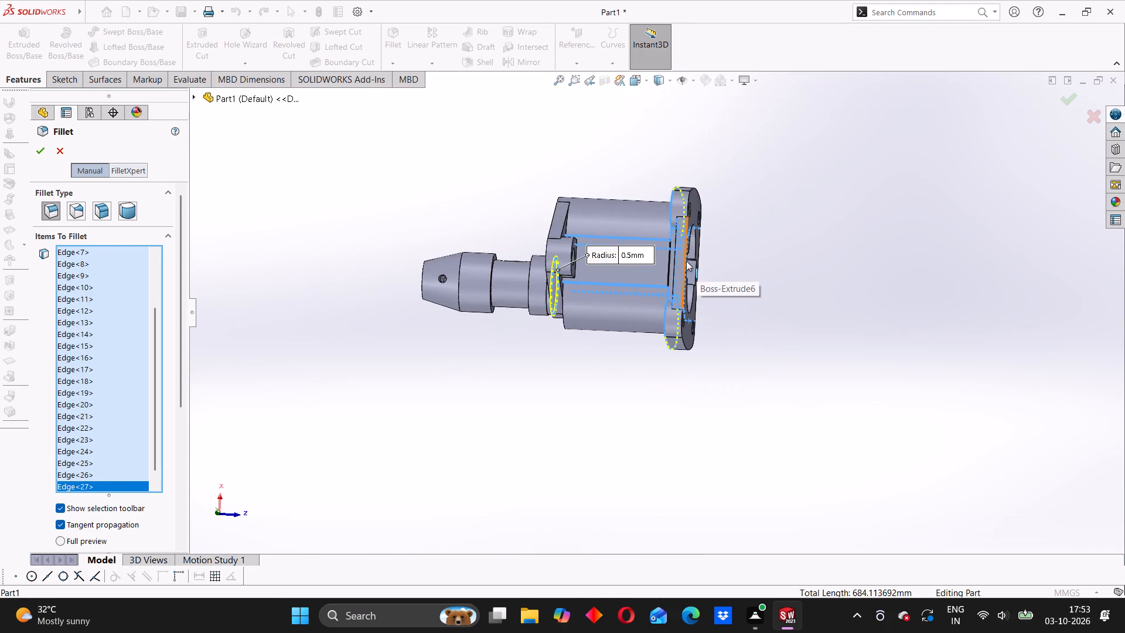
pyautogui.moveTo(686, 262); pyautogui.dragTo(734, 271, button='middle')
pyautogui.scroll(-8, 701, 284)
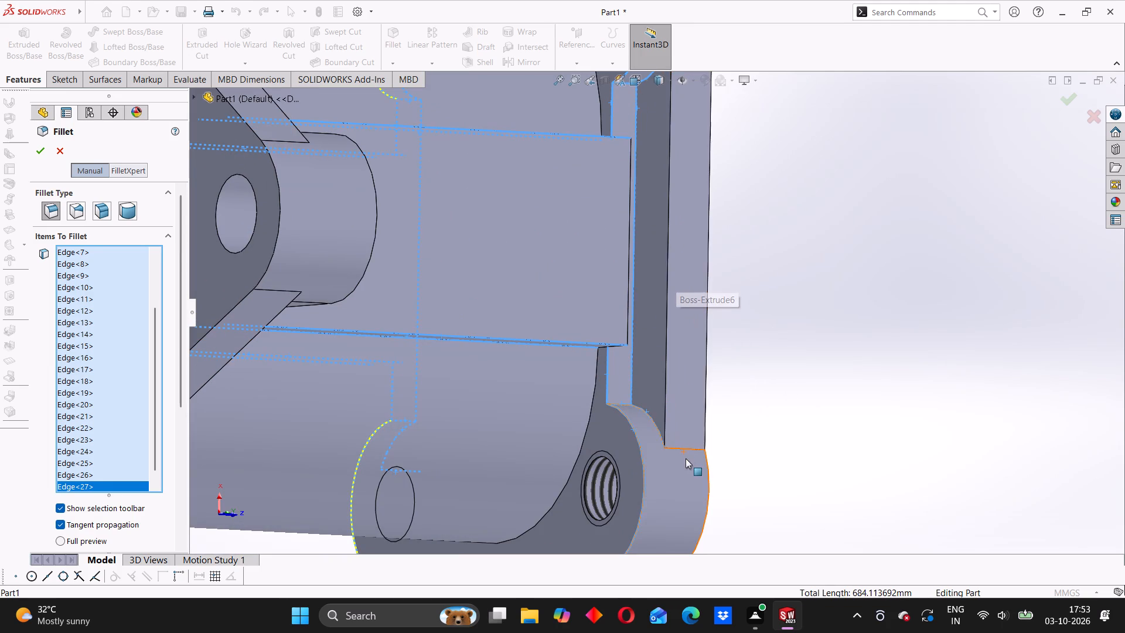
pyautogui.click(680, 449)
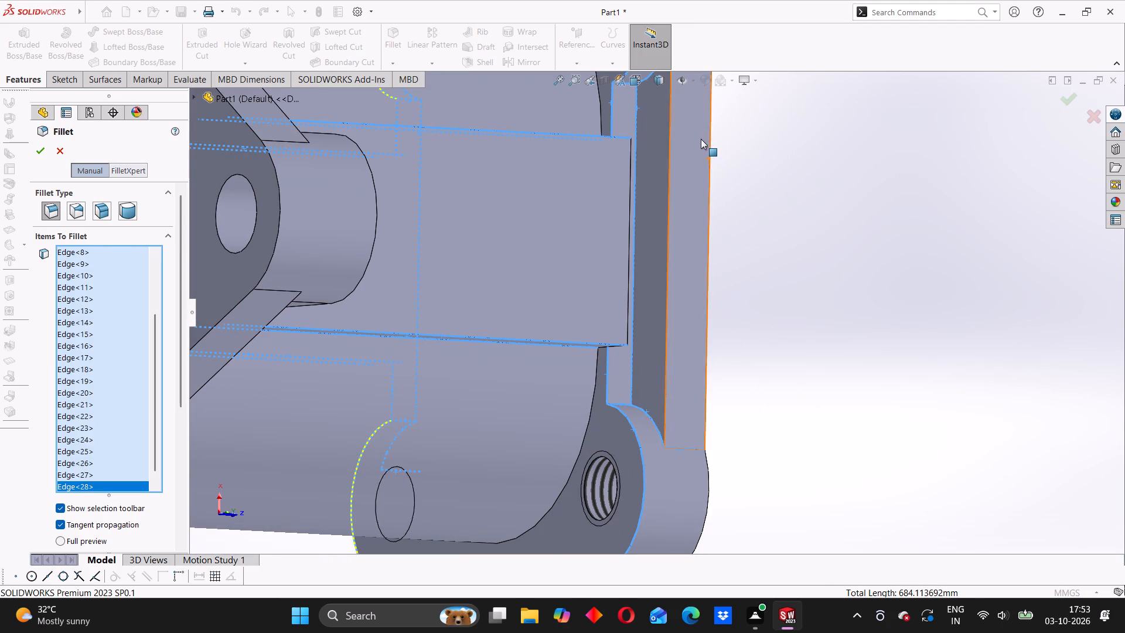
# Add the short straight rim edge at the other end of this recess to the fillet, removing any face picked by mistake.
pyautogui.scroll(3, 701, 139)
pyautogui.scroll(-5, 676, 154)
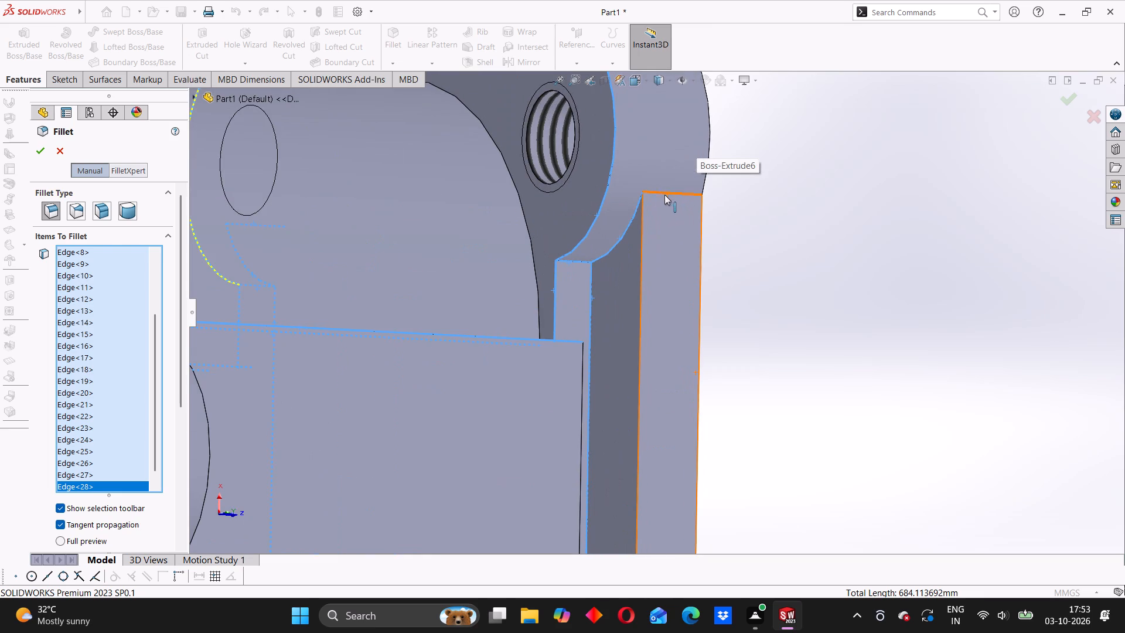
pyautogui.click(658, 195)
pyautogui.scroll(2, 660, 195)
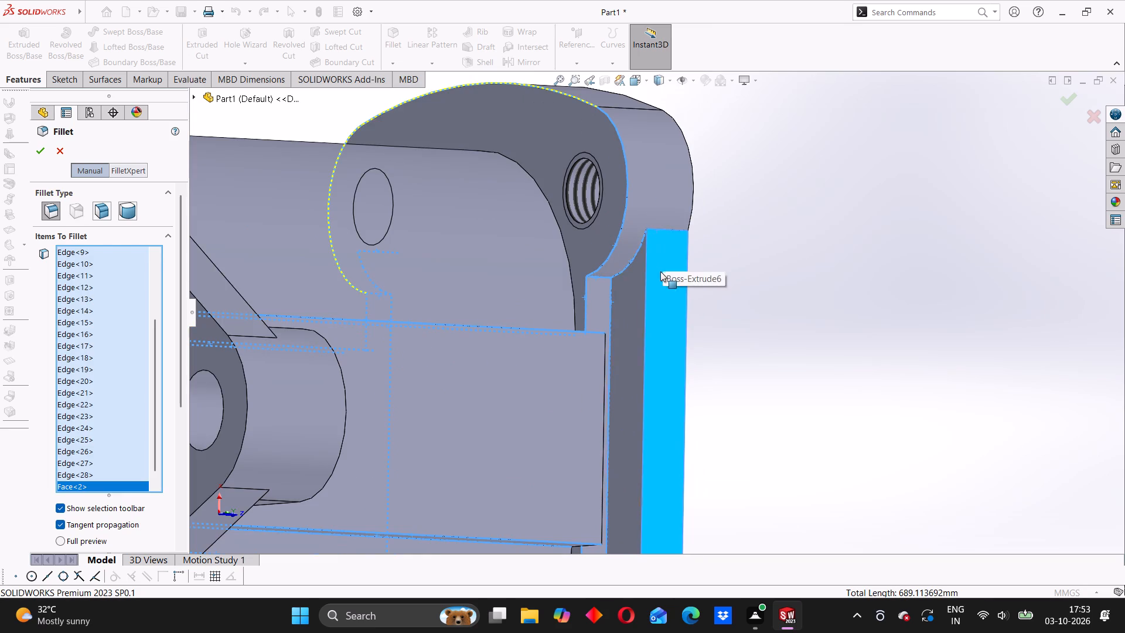
pyautogui.rightClick(129, 486)
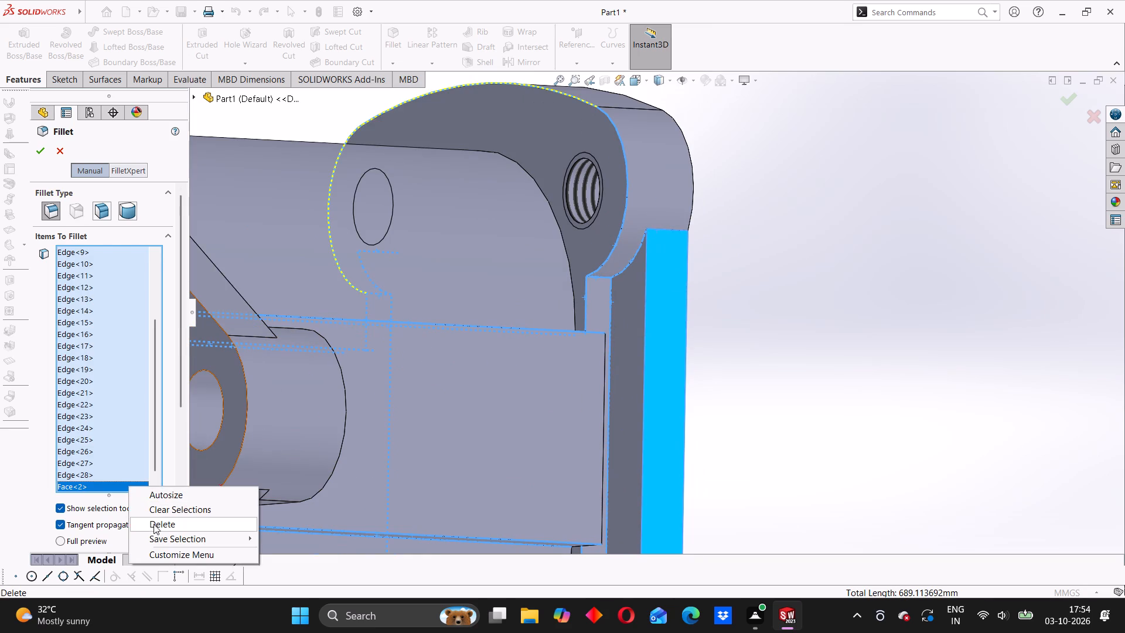
pyautogui.click(159, 531)
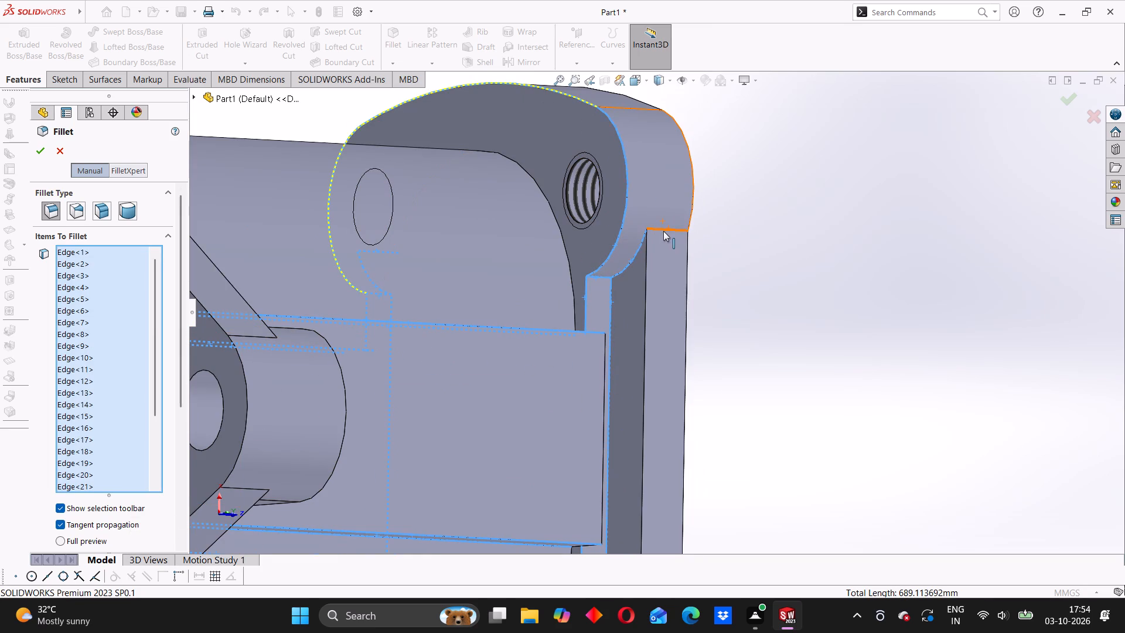
pyautogui.click(663, 231)
# Check the selected edges around the rear flange and apply the 0.5 mm fillet to all of them.
pyautogui.scroll(8, 653, 275)
pyautogui.moveTo(532, 364); pyautogui.dragTo(537, 365, button='middle')
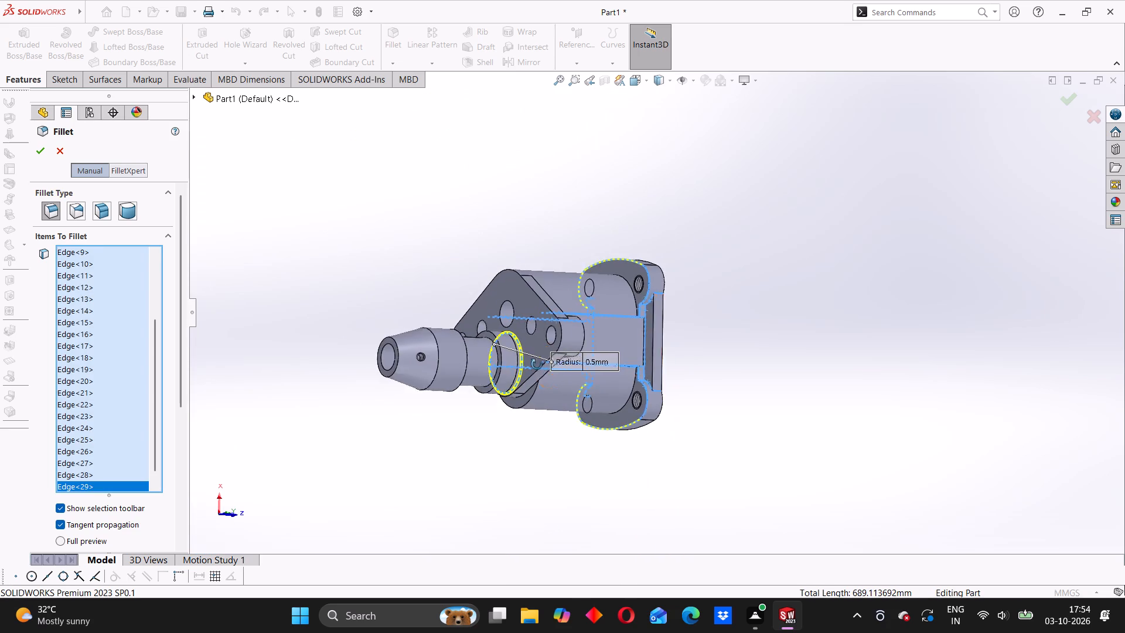
pyautogui.moveTo(537, 365); pyautogui.dragTo(624, 362, button='middle')
pyautogui.scroll(4, 413, 355)
pyautogui.scroll(-6, 543, 339)
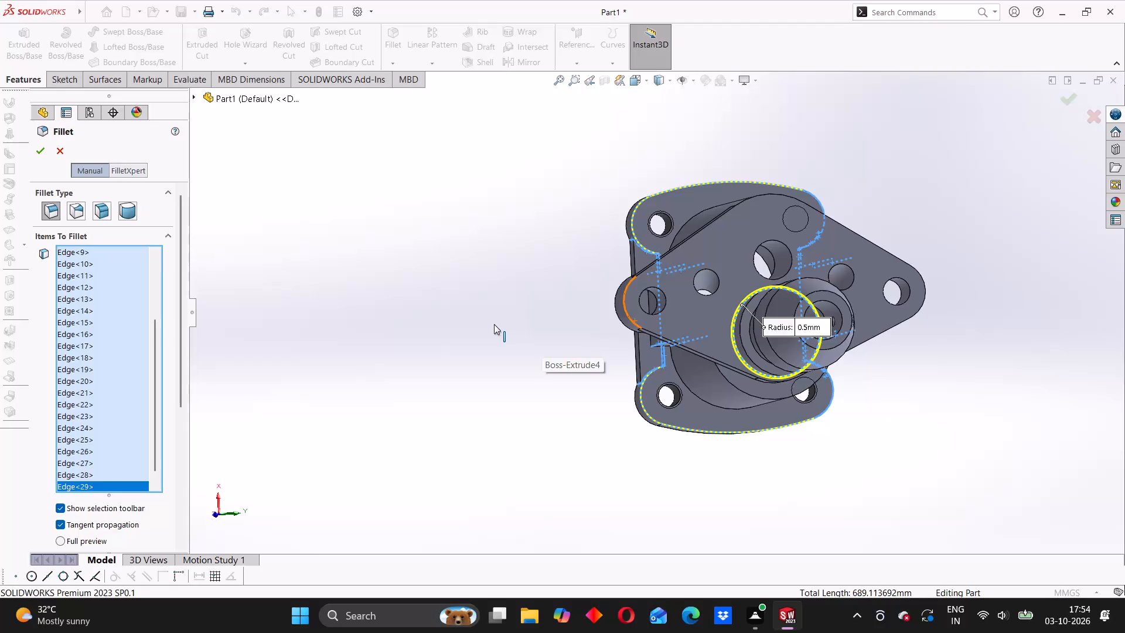
pyautogui.scroll(-5, 647, 365)
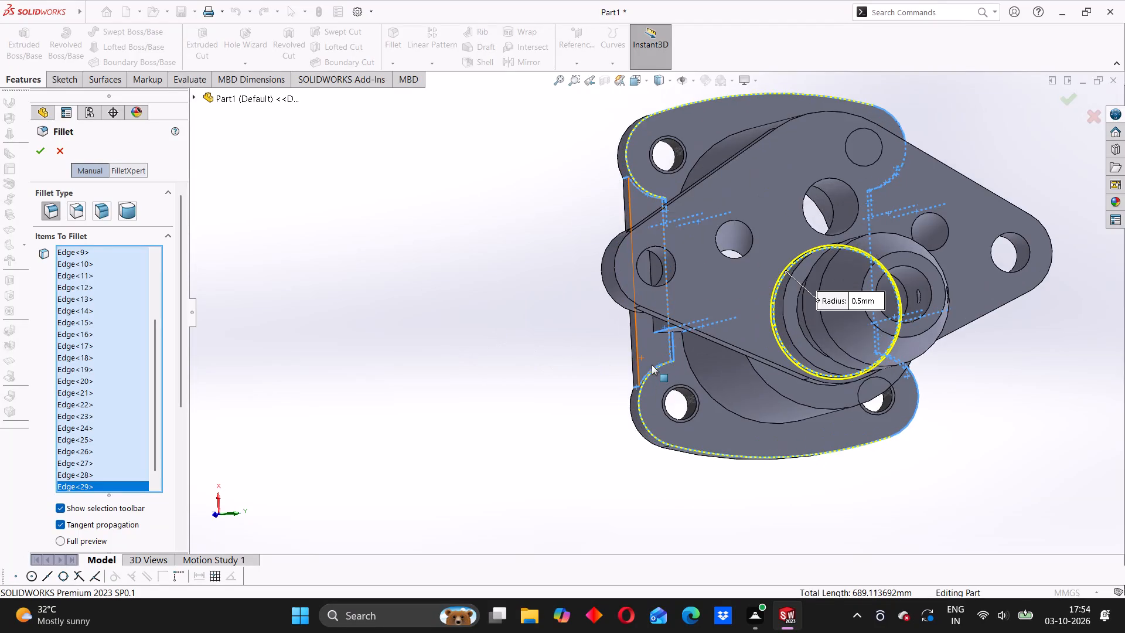
pyautogui.scroll(-3, 652, 365)
pyautogui.moveTo(646, 373); pyautogui.dragTo(660, 228, button='middle')
pyautogui.moveTo(659, 278); pyautogui.dragTo(679, 259, button='middle')
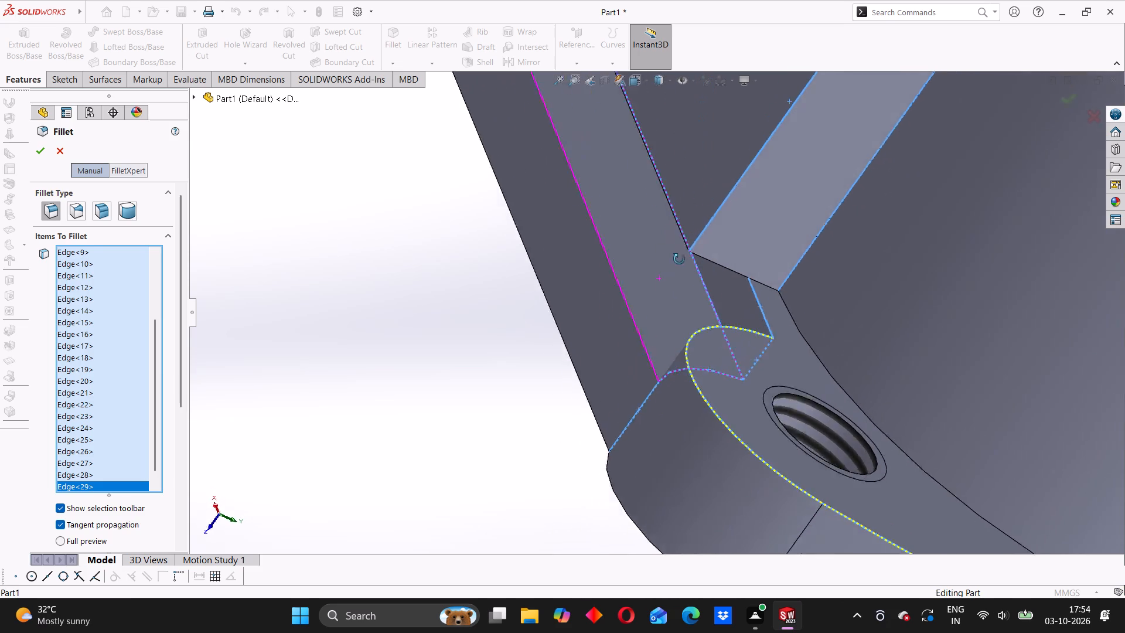
pyautogui.moveTo(679, 259); pyautogui.dragTo(703, 247, button='middle')
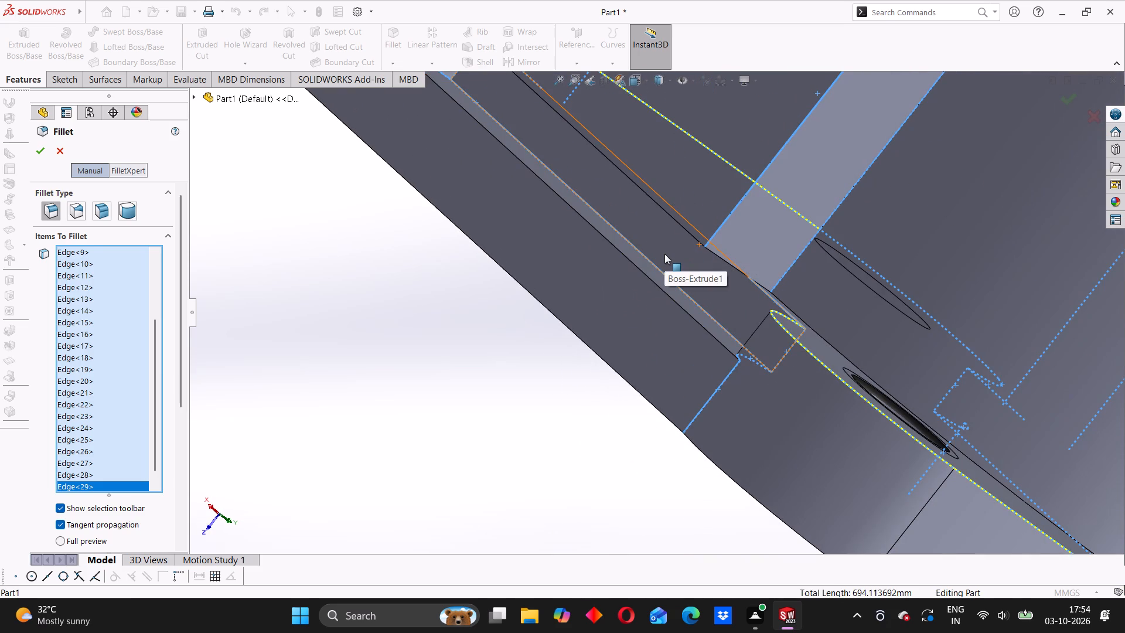
pyautogui.scroll(1, 664, 254)
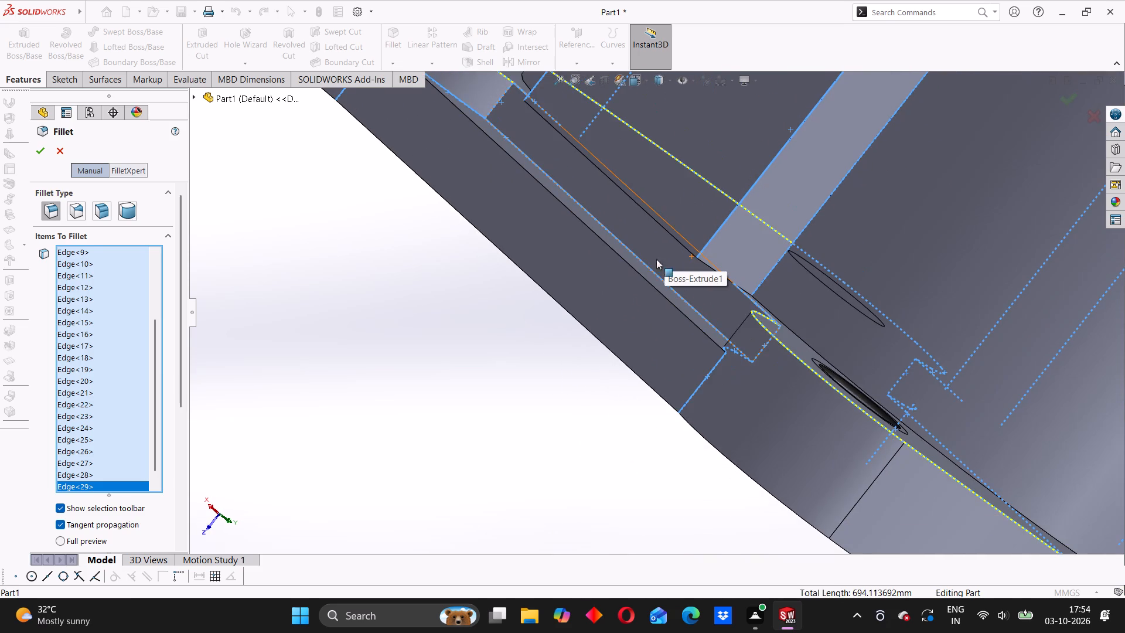
pyautogui.scroll(7, 652, 262)
pyautogui.scroll(1, 570, 280)
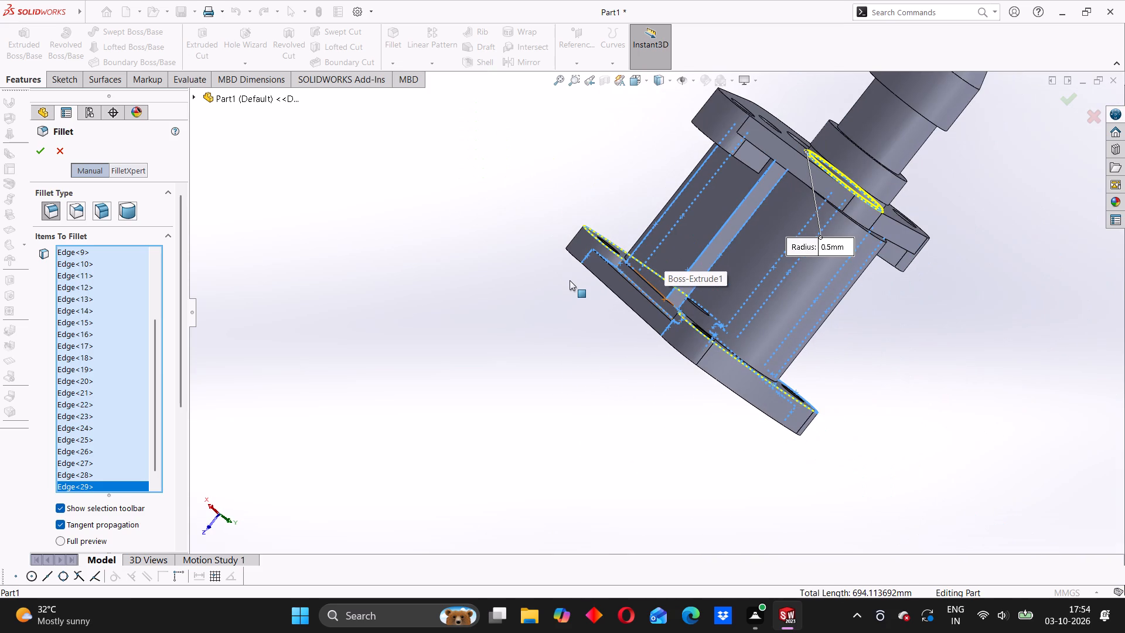
pyautogui.scroll(-2, 600, 275)
pyautogui.moveTo(613, 317); pyautogui.dragTo(640, 337, button='middle')
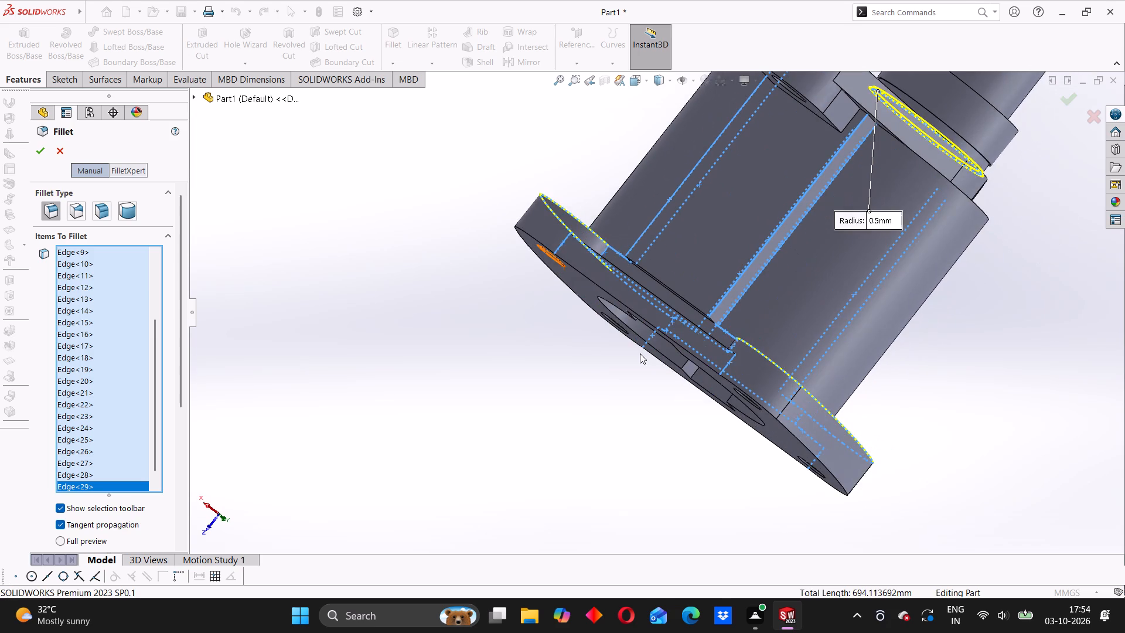
pyautogui.scroll(1, 630, 348)
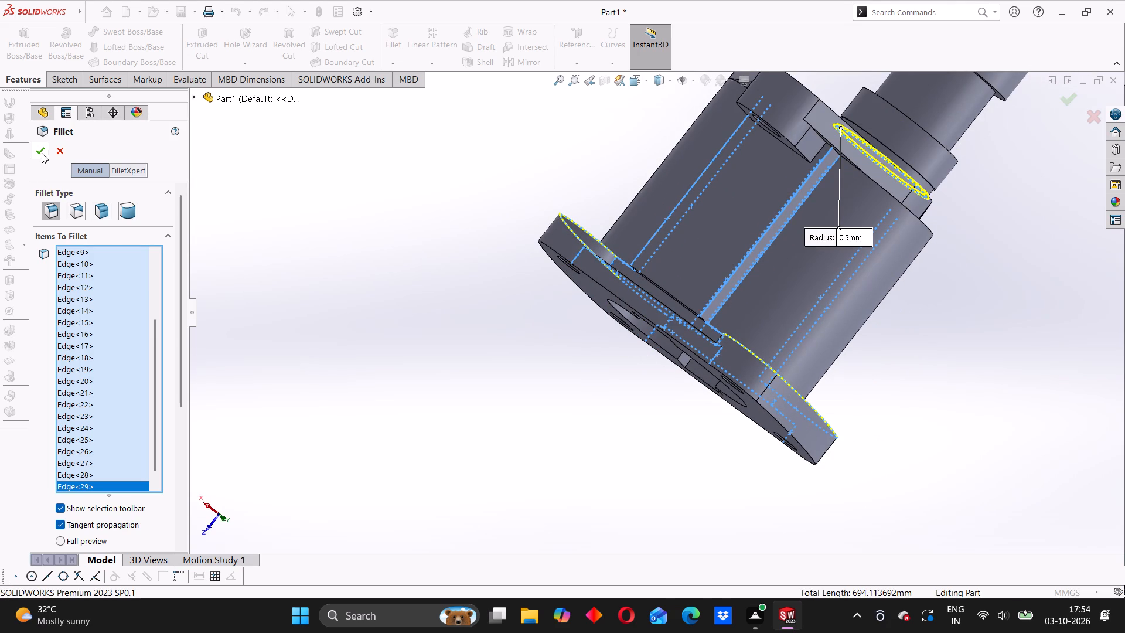
pyautogui.click(42, 153)
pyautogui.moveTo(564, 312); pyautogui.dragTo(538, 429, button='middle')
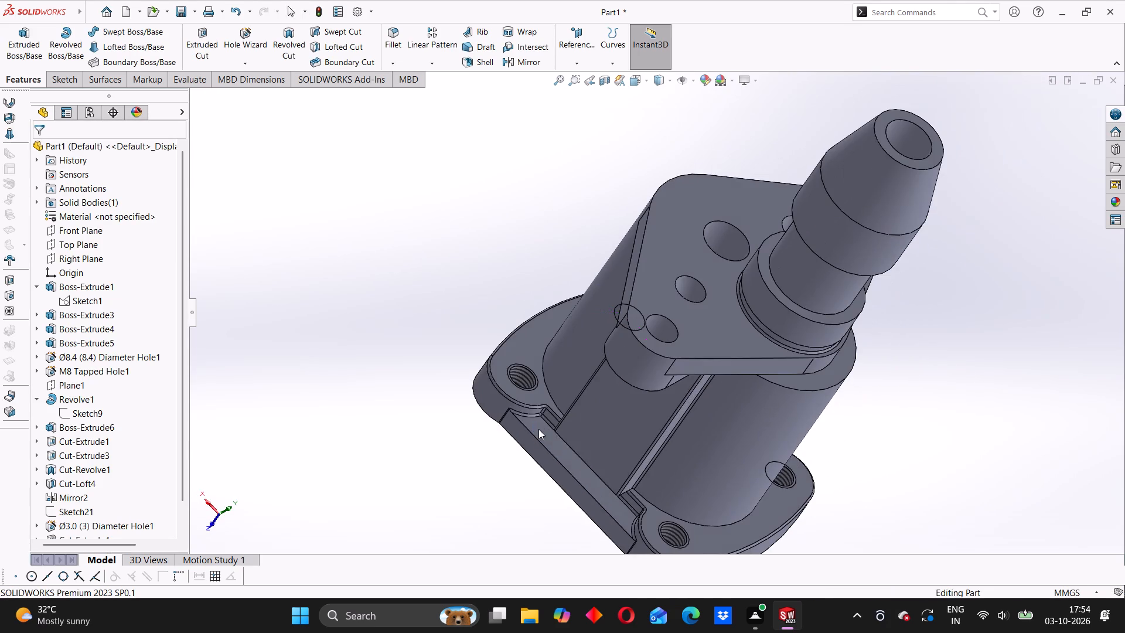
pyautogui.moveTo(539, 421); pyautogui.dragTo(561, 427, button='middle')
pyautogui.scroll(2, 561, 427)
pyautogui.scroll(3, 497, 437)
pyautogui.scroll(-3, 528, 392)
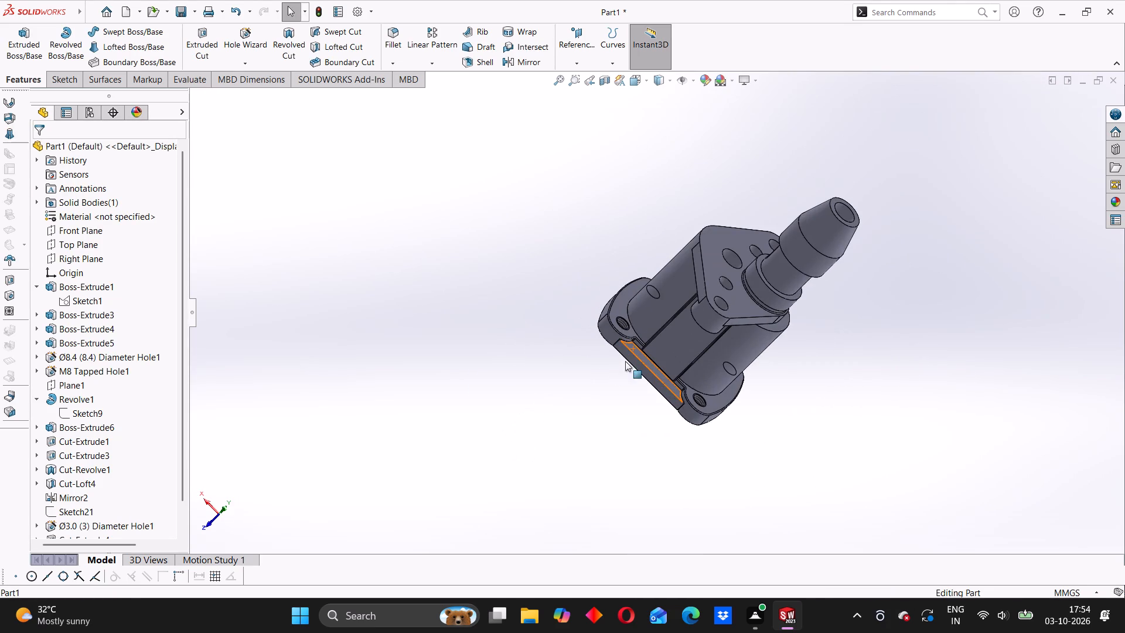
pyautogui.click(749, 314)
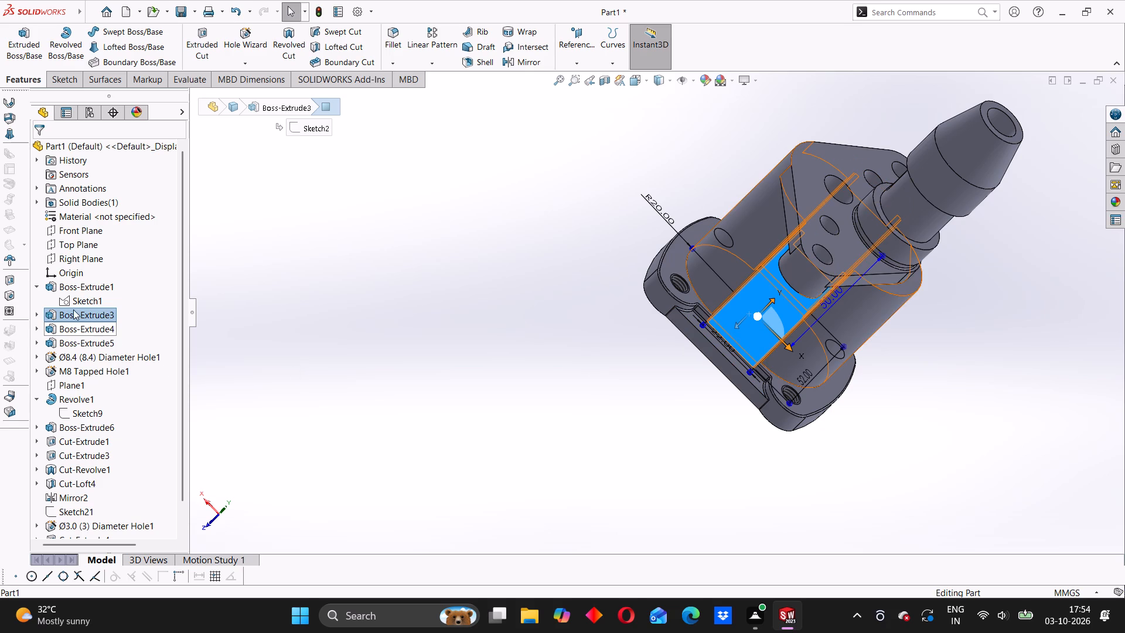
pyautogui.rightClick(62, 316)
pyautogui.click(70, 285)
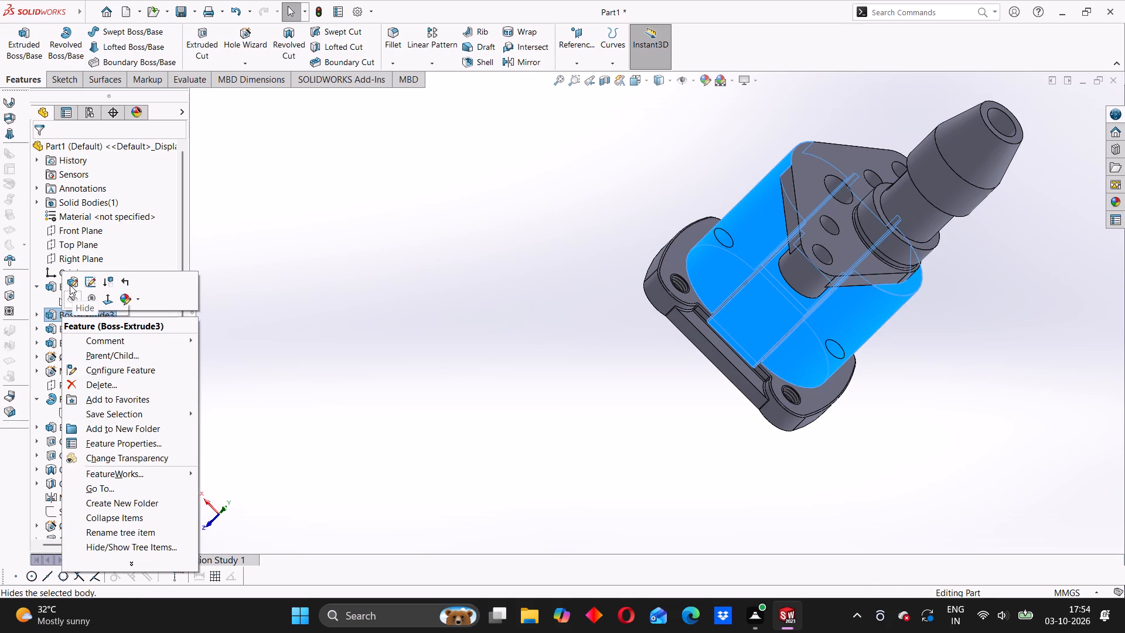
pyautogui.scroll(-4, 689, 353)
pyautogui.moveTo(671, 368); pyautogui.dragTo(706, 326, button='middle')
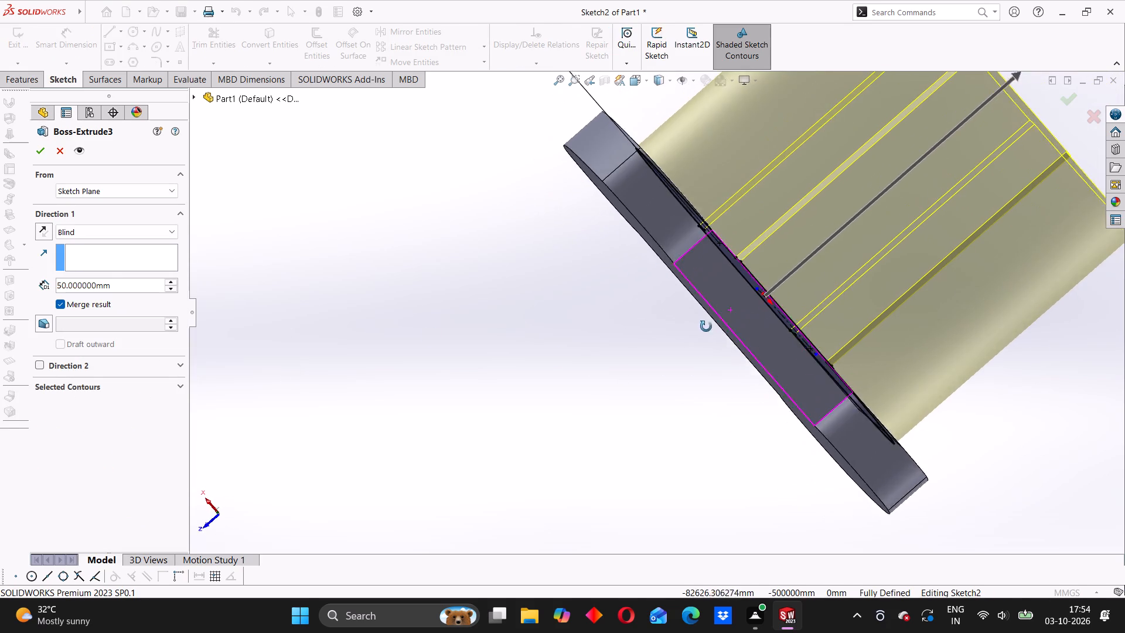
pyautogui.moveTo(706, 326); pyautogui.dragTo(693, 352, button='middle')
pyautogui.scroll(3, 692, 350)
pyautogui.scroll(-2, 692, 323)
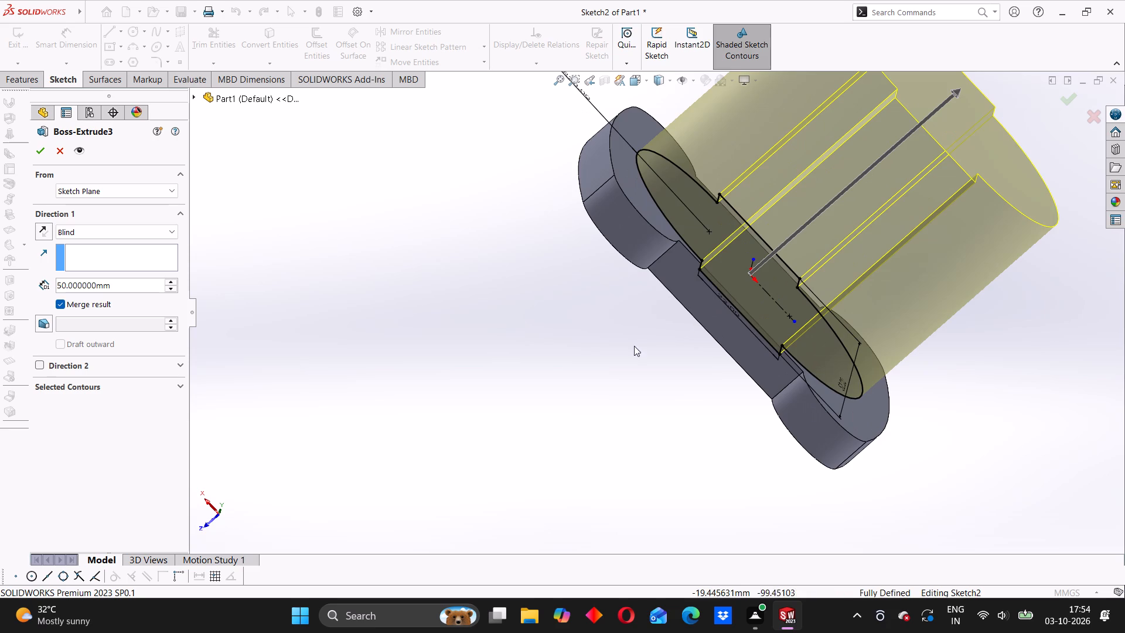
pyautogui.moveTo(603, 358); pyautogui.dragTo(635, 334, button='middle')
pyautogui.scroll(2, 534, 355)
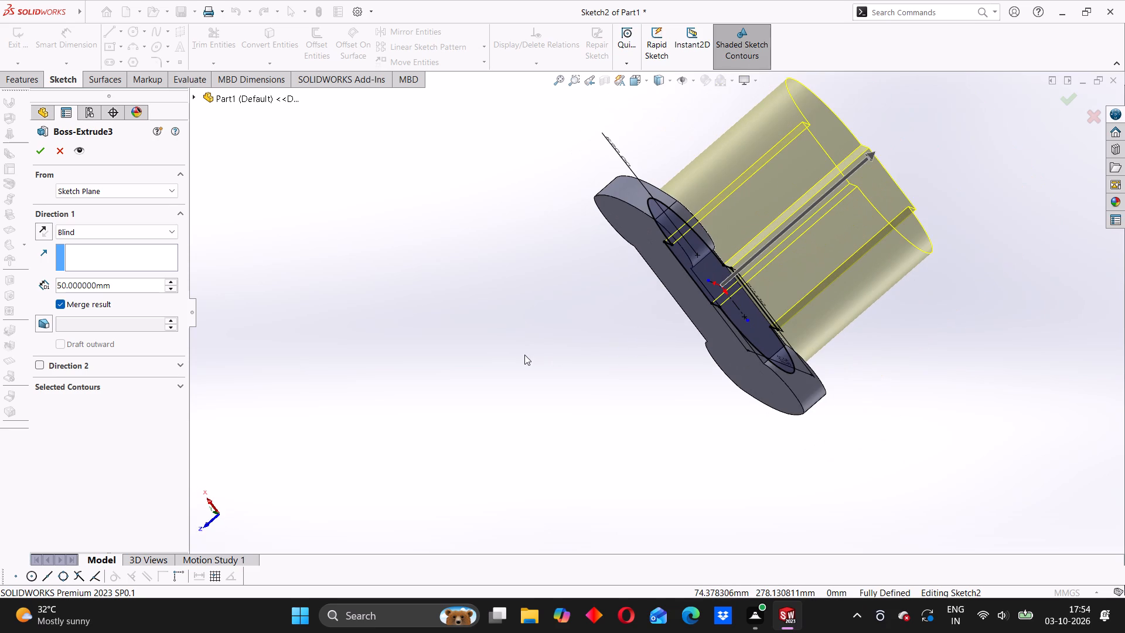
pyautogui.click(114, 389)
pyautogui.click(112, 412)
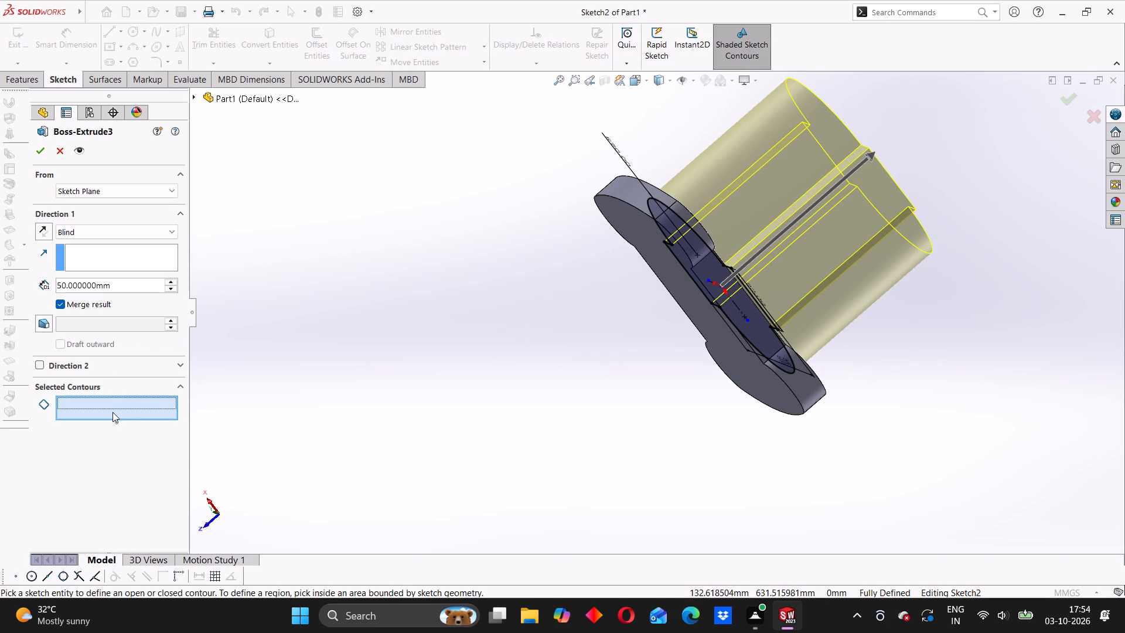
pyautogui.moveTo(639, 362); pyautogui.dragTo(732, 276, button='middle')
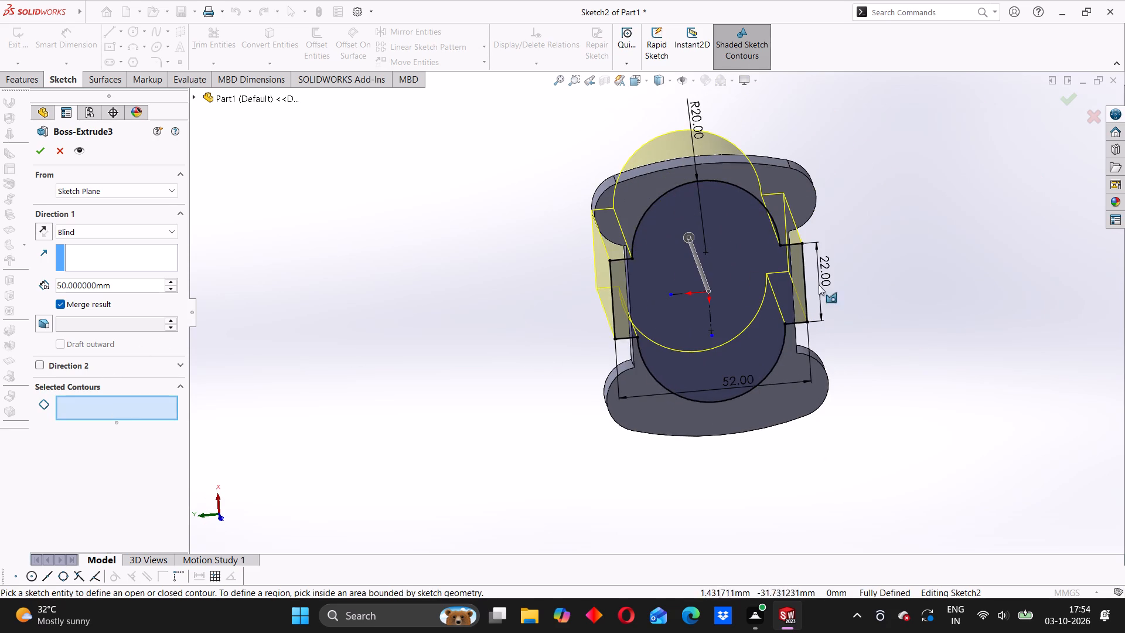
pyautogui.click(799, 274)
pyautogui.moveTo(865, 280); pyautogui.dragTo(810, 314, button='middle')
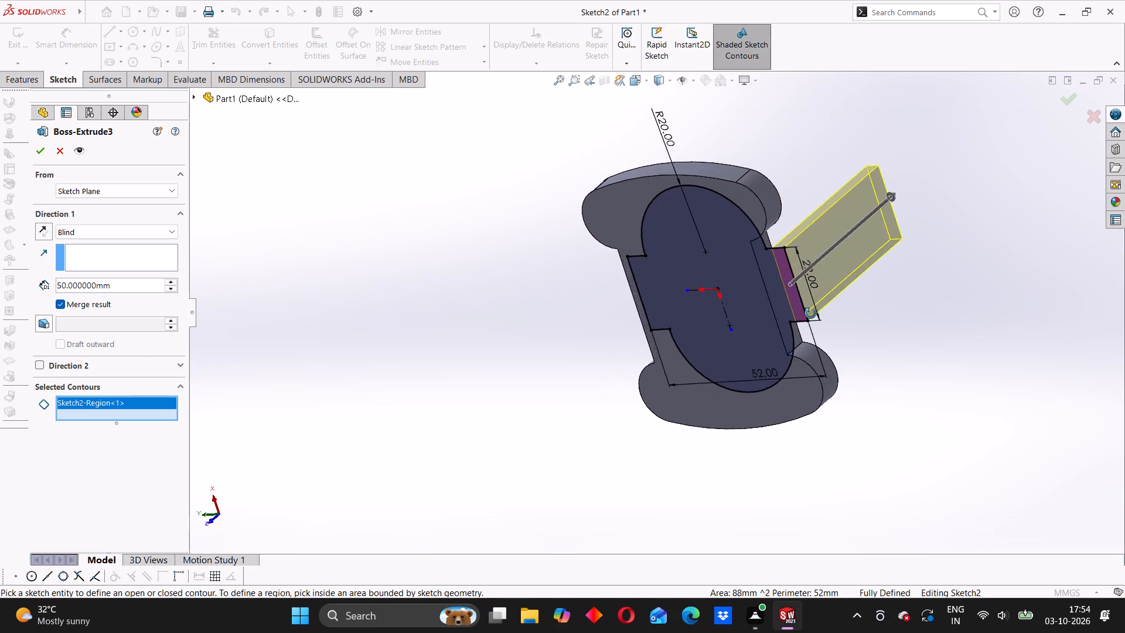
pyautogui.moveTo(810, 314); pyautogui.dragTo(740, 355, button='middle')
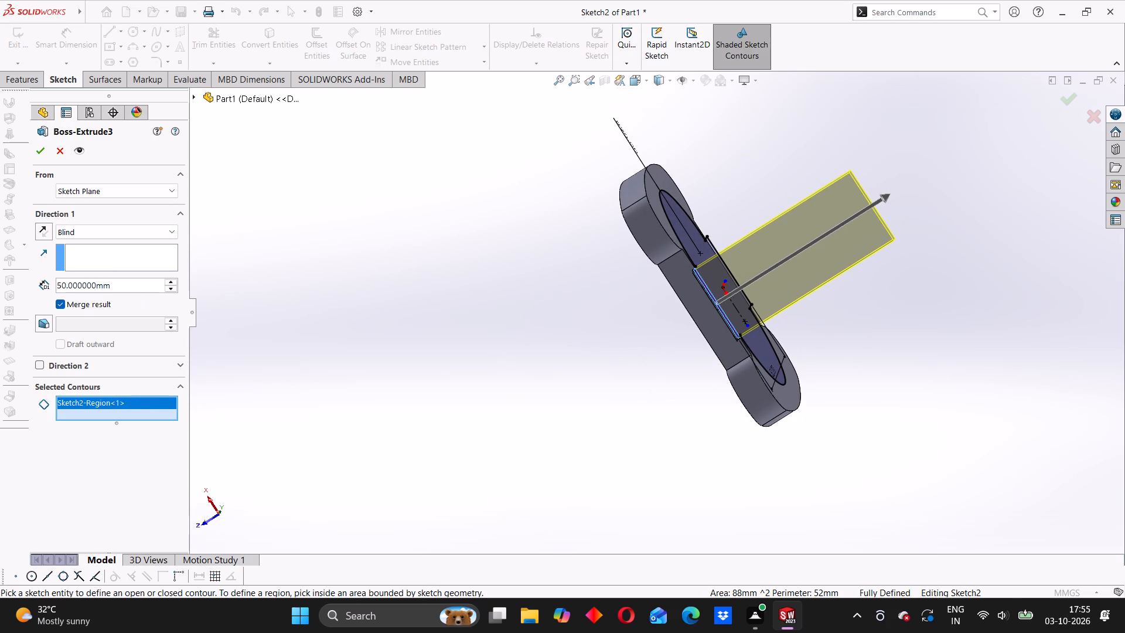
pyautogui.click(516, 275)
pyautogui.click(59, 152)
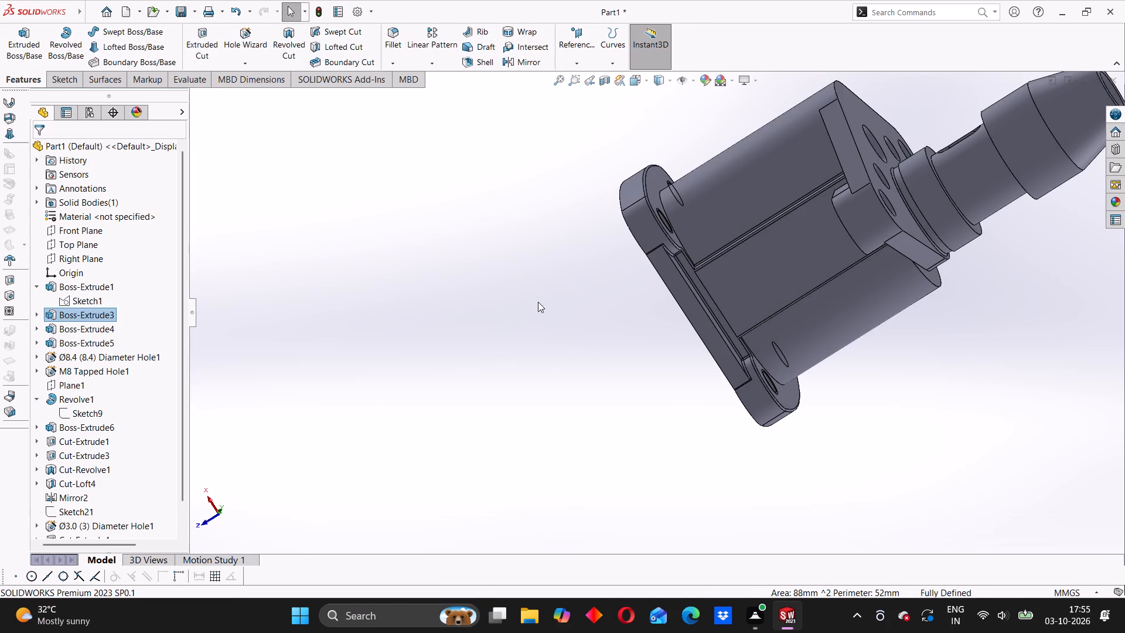
# Sketch on the side block's narrow end face beside the rear flange and convert the face outline into sketch entities.
pyautogui.moveTo(542, 305); pyautogui.dragTo(575, 298, button='middle')
pyautogui.scroll(-7, 718, 297)
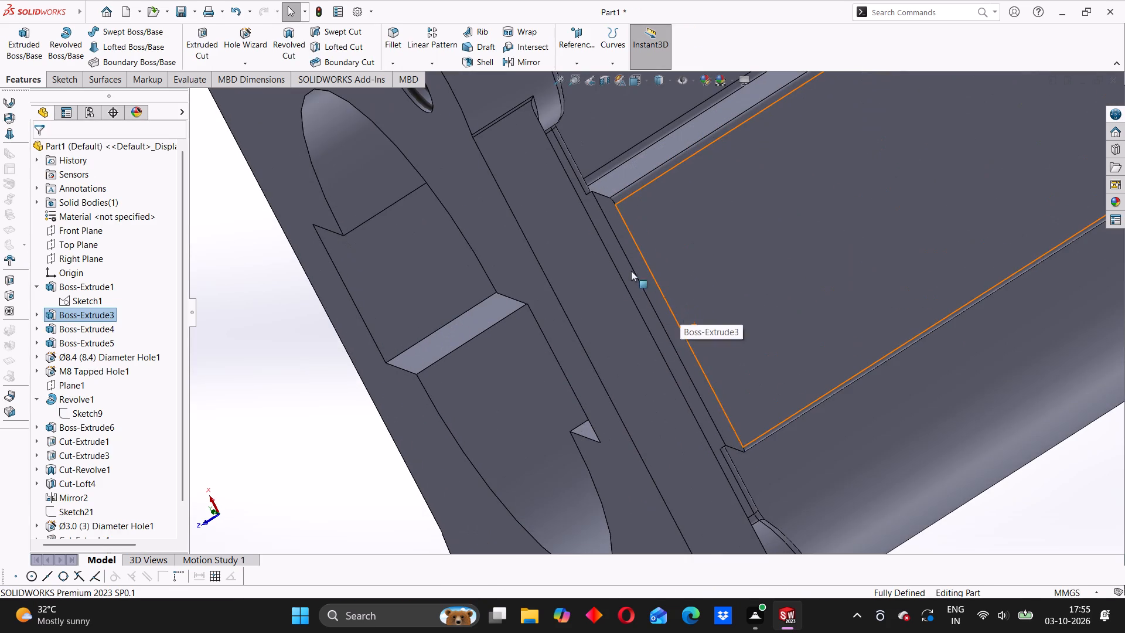
pyautogui.click(633, 256)
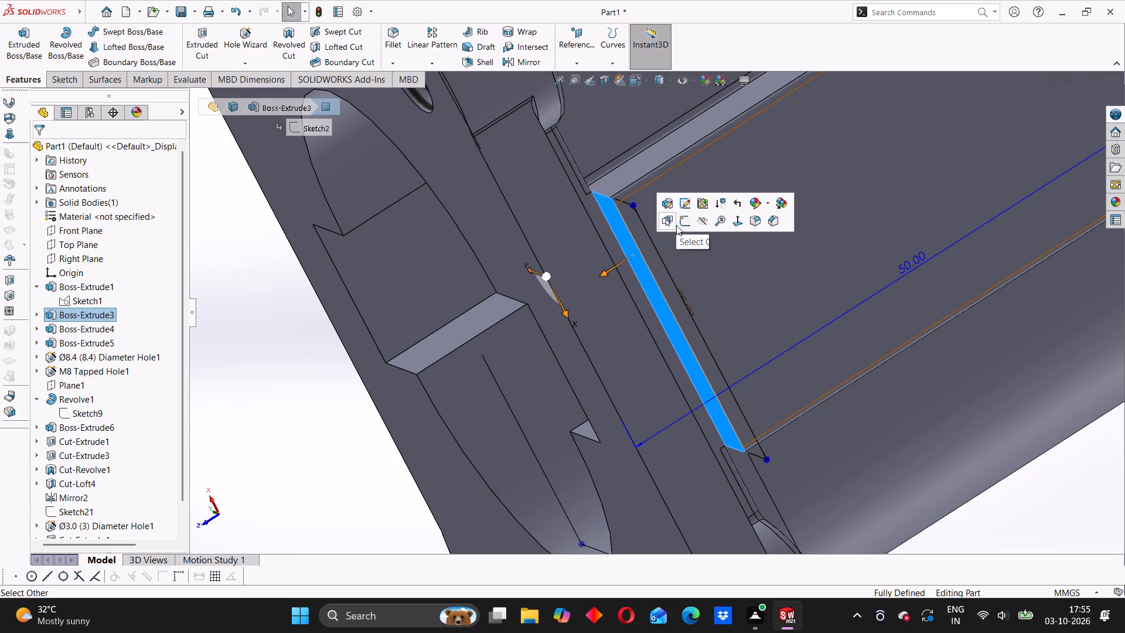
pyautogui.click(683, 222)
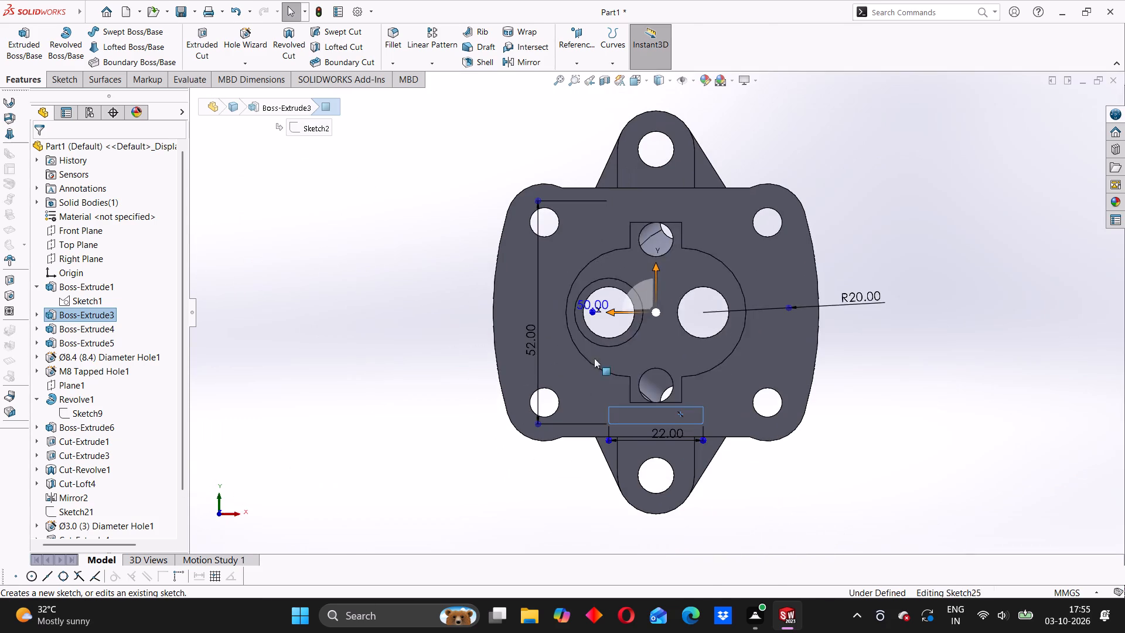
pyautogui.moveTo(637, 436); pyautogui.dragTo(611, 216, button='middle')
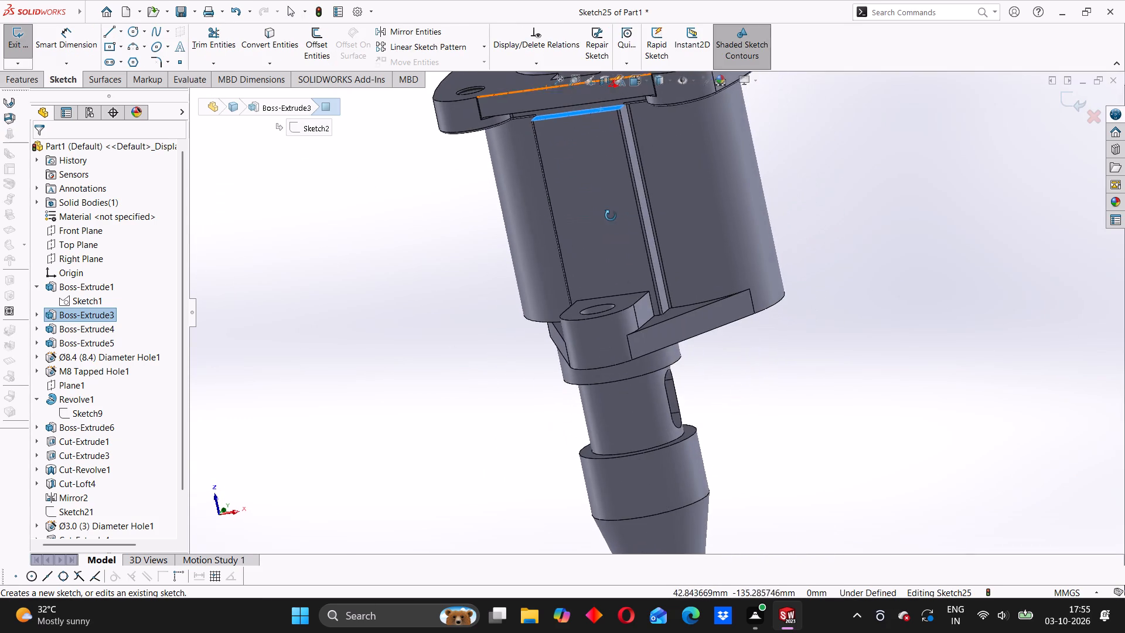
pyautogui.moveTo(611, 216); pyautogui.dragTo(610, 216, button='middle')
pyautogui.scroll(-9, 550, 142)
pyautogui.moveTo(580, 183); pyautogui.dragTo(580, 189, button='middle')
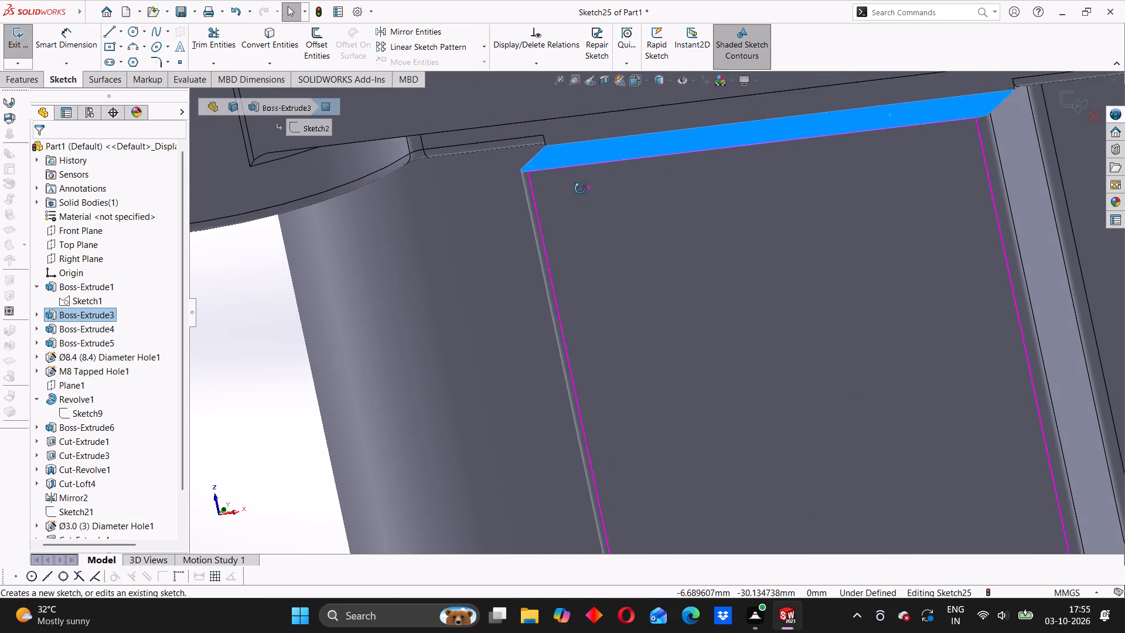
pyautogui.moveTo(580, 189); pyautogui.dragTo(580, 194, button='middle')
pyautogui.click(269, 38)
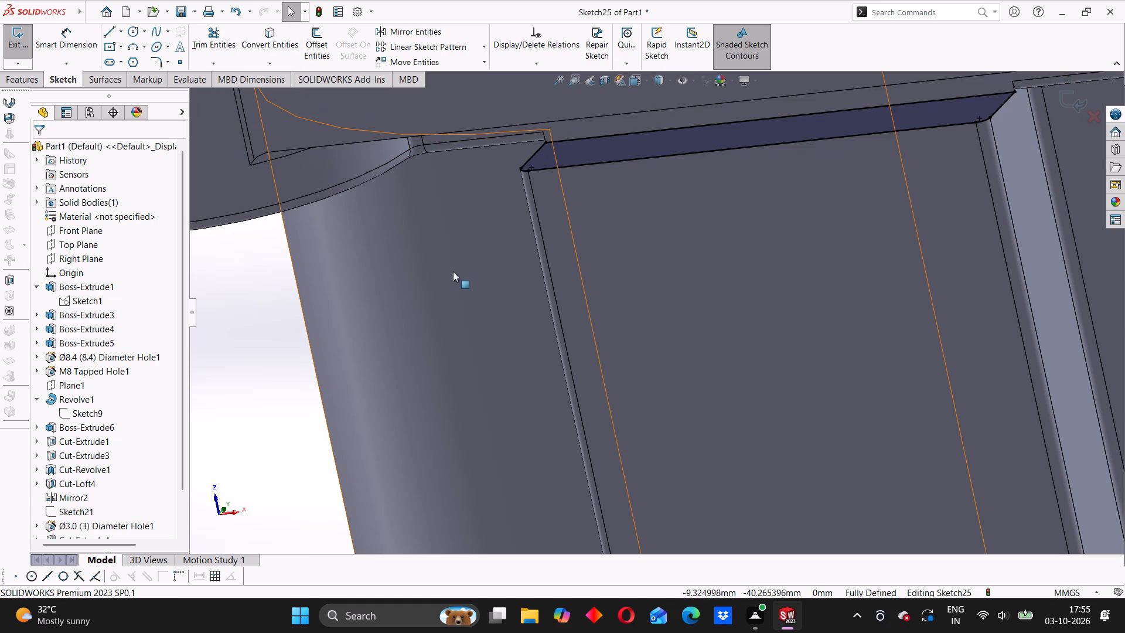
# Extrude the converted outline with the Up To Next end condition and merged result, extending the side block into the rear flange.
pyautogui.scroll(5, 585, 182)
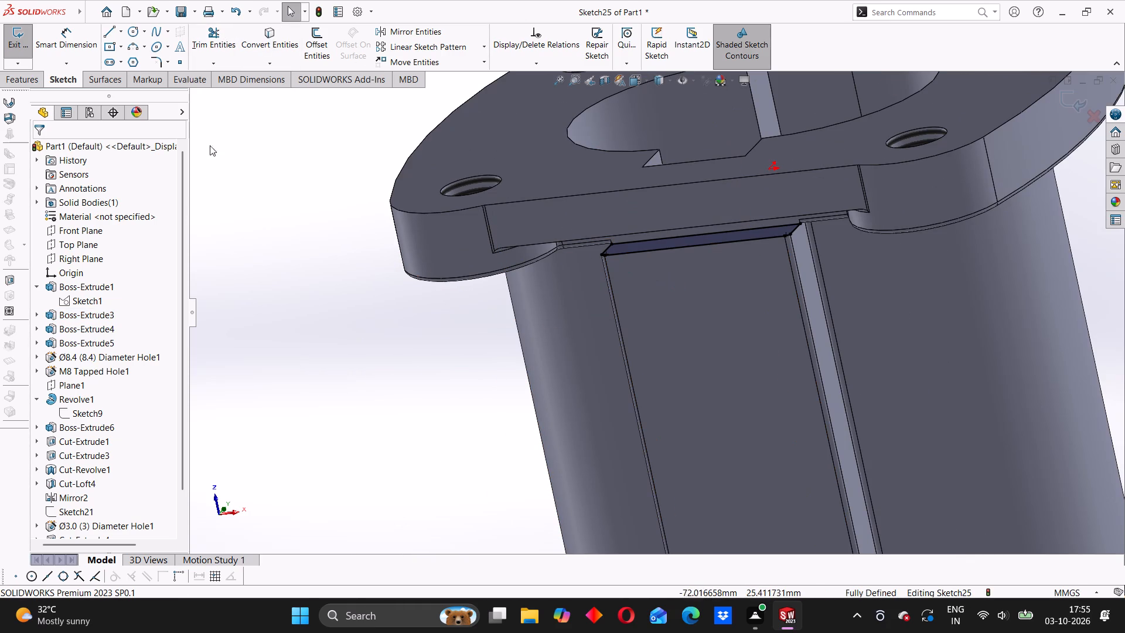
pyautogui.scroll(2, 688, 271)
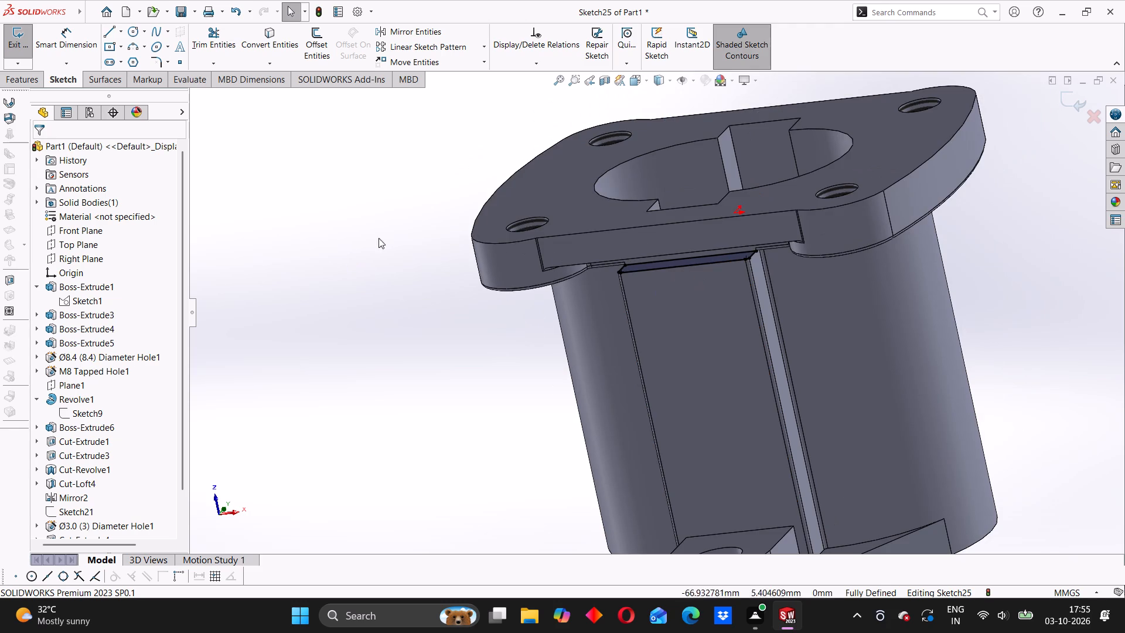
pyautogui.click(6, 87)
pyautogui.click(19, 49)
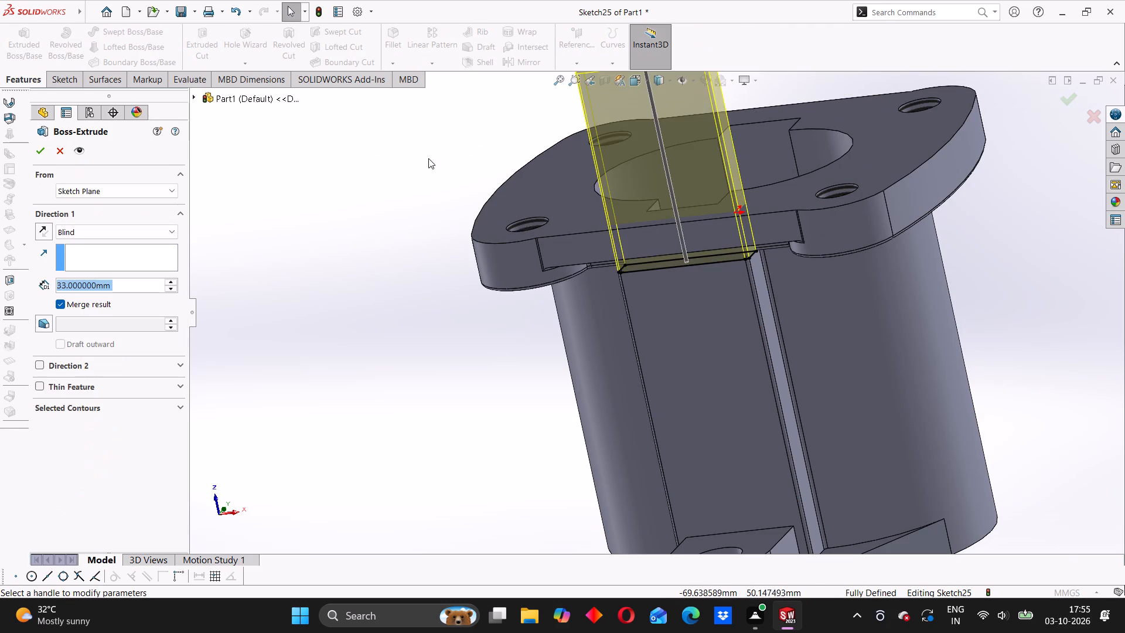
pyautogui.moveTo(541, 298); pyautogui.dragTo(537, 192, button='middle')
pyautogui.scroll(5, 552, 206)
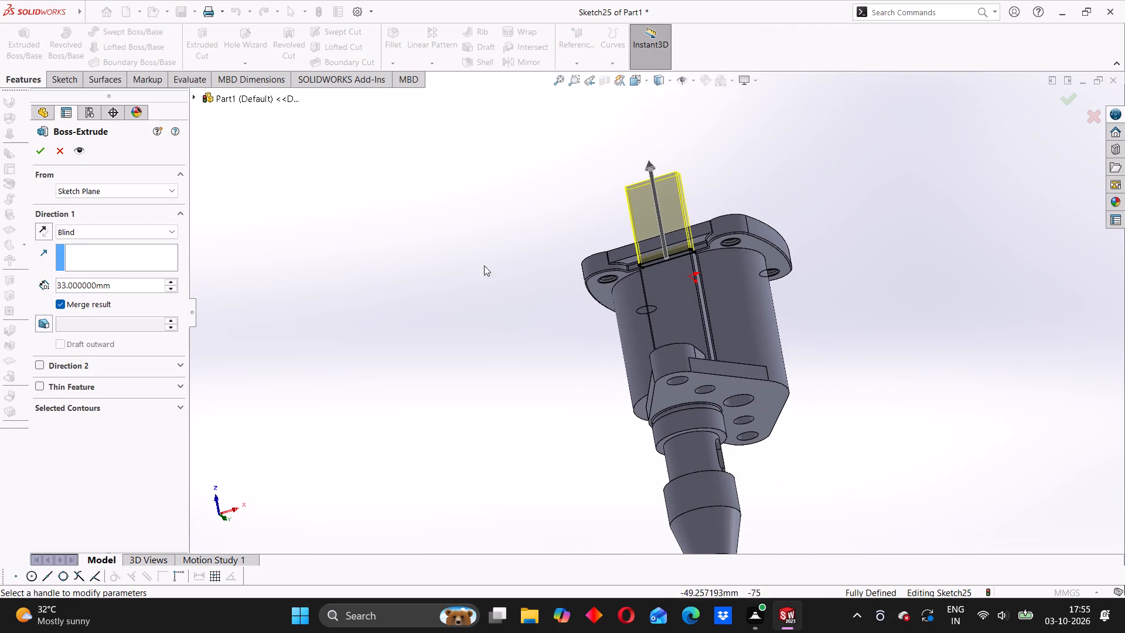
pyautogui.click(89, 237)
pyautogui.click(90, 263)
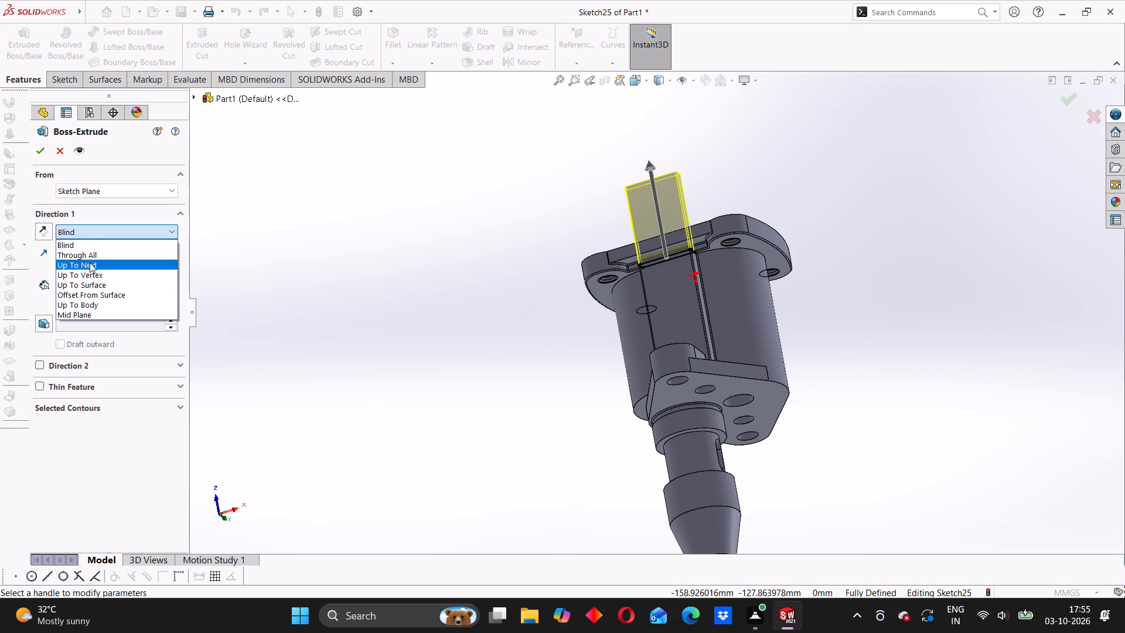
pyautogui.moveTo(360, 254); pyautogui.dragTo(492, 299, button='middle')
pyautogui.scroll(-2, 604, 257)
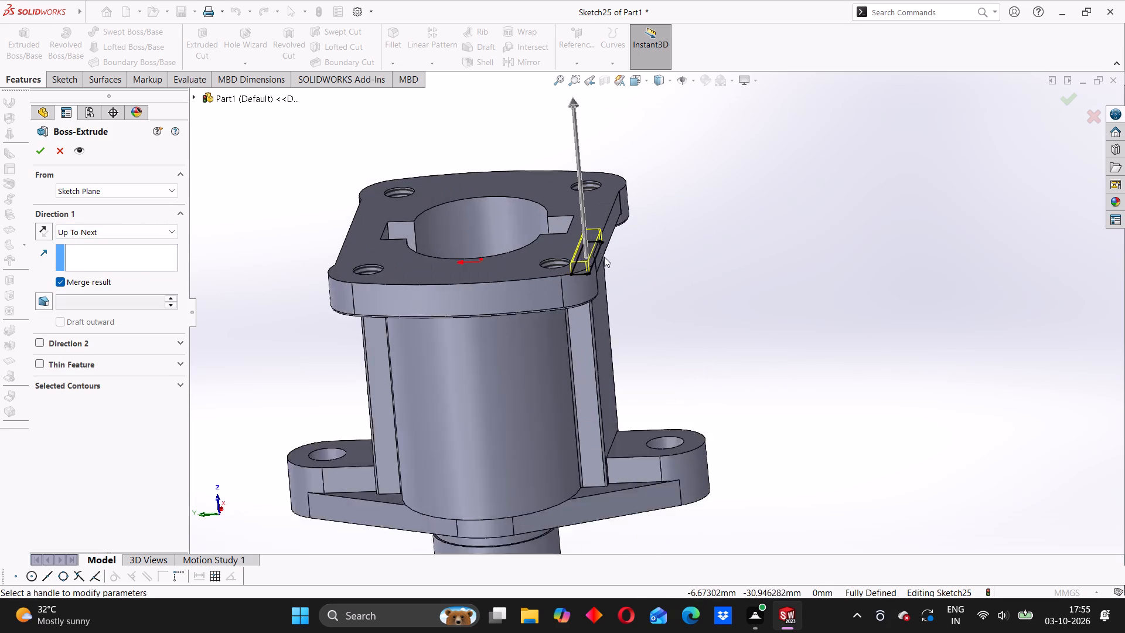
pyautogui.scroll(-5, 604, 257)
pyautogui.moveTo(605, 291); pyautogui.dragTo(514, 226, button='middle')
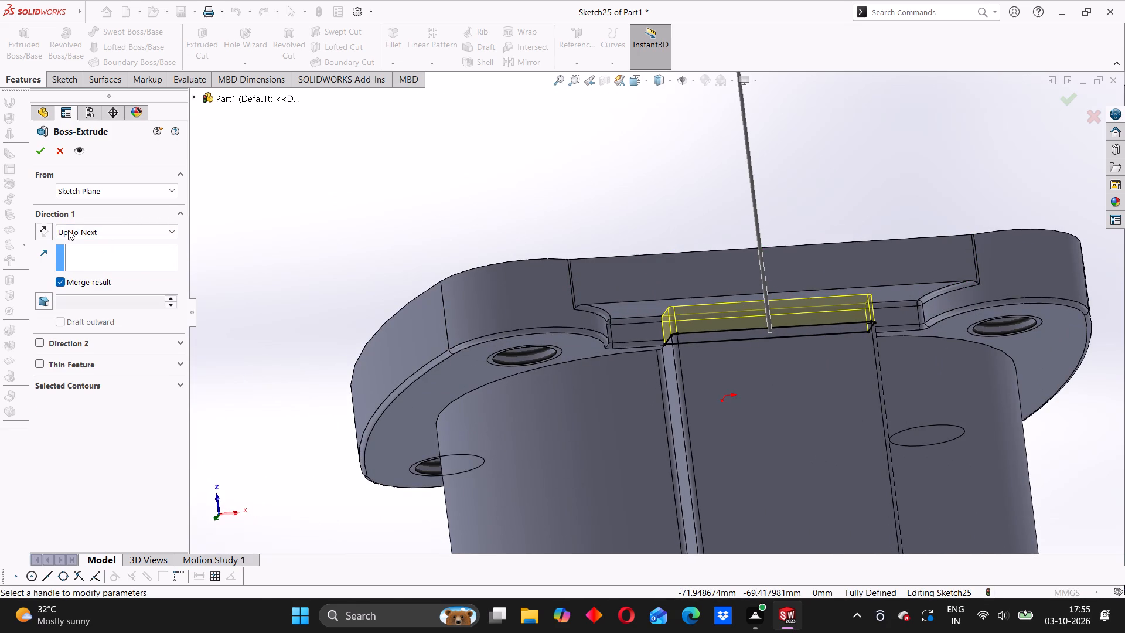
pyautogui.click(39, 154)
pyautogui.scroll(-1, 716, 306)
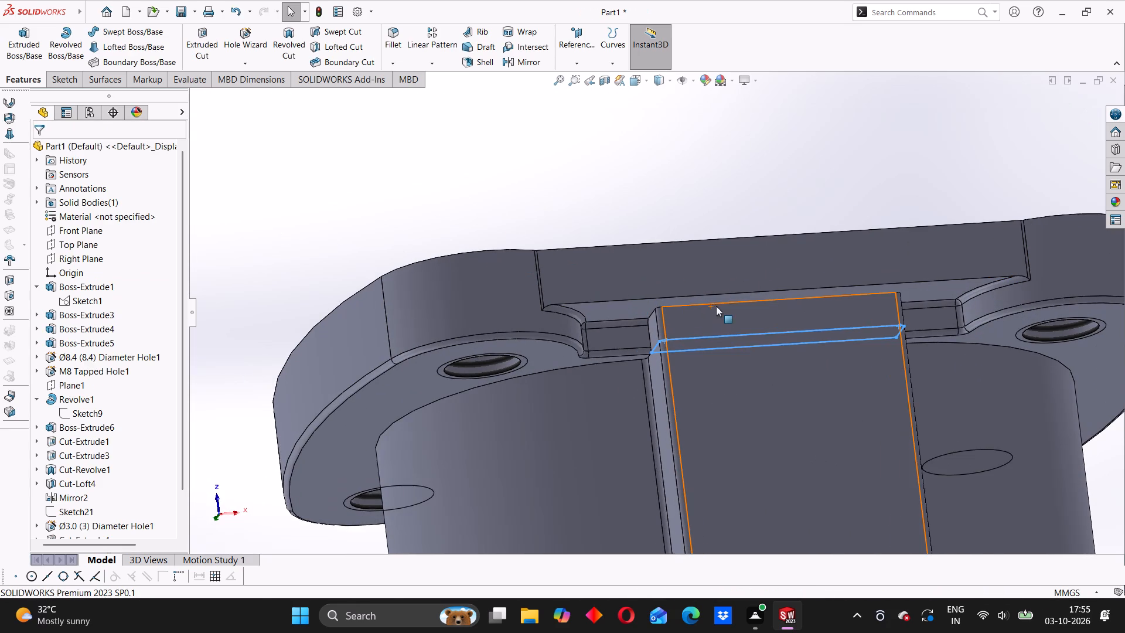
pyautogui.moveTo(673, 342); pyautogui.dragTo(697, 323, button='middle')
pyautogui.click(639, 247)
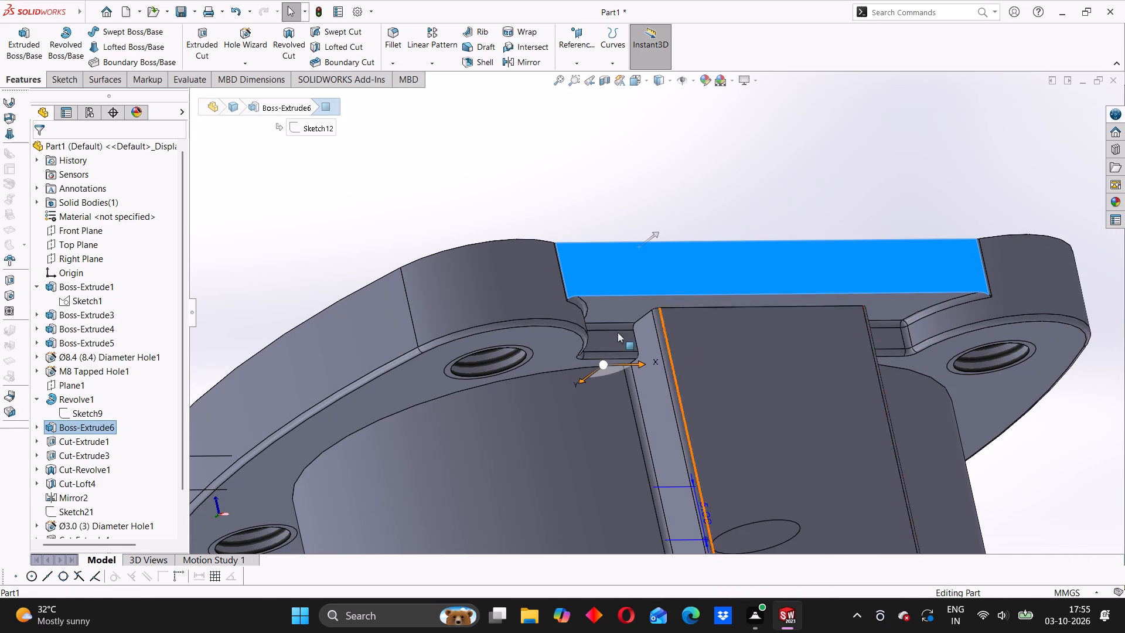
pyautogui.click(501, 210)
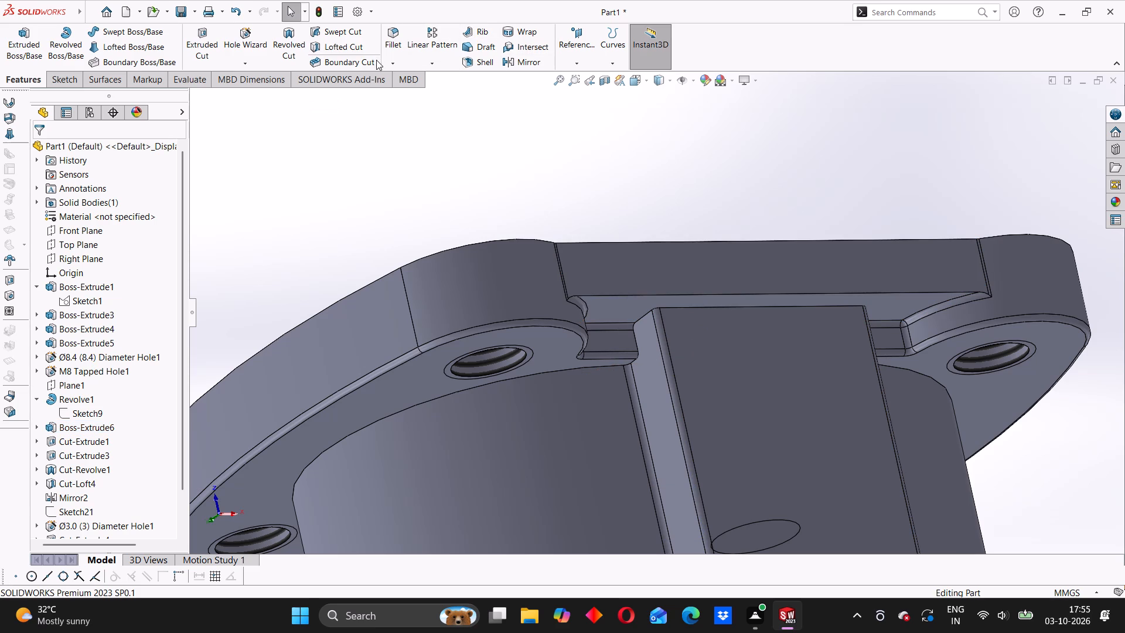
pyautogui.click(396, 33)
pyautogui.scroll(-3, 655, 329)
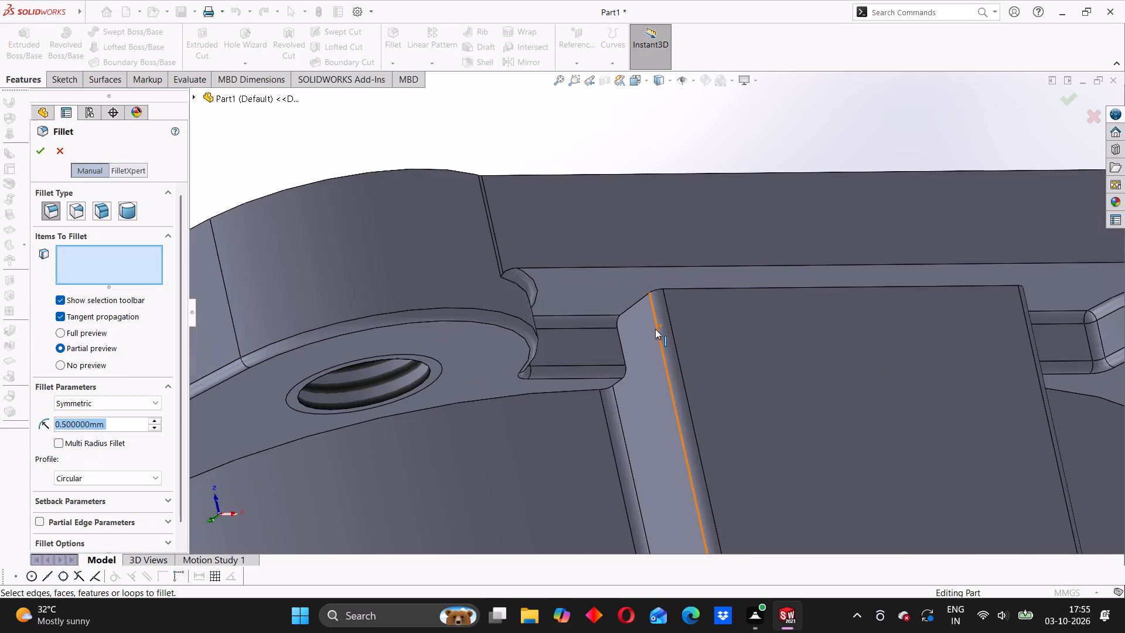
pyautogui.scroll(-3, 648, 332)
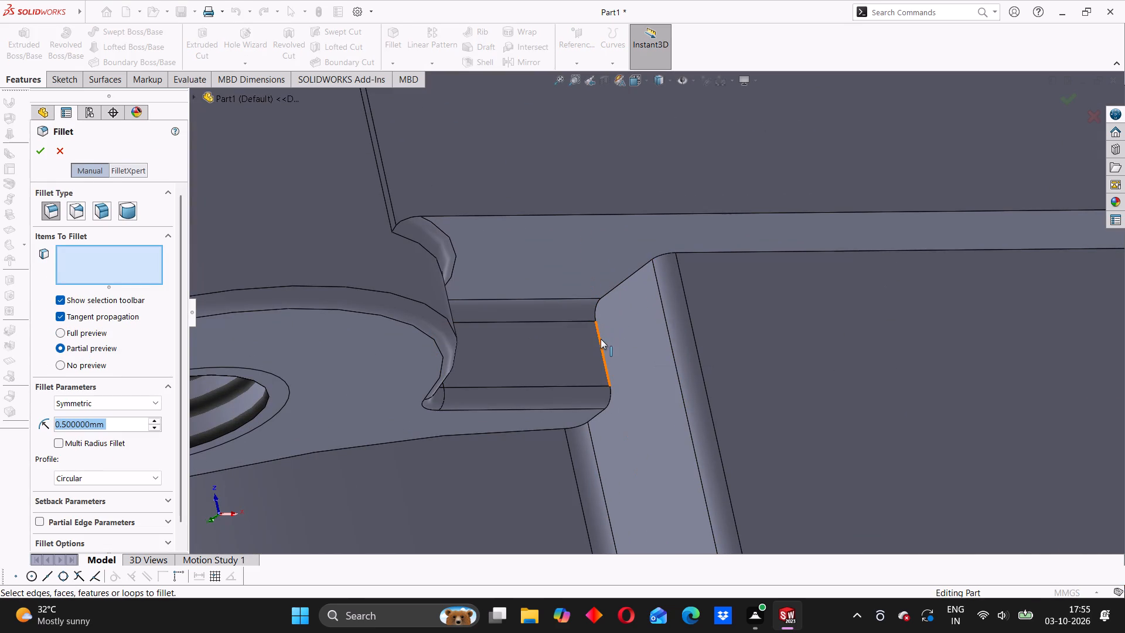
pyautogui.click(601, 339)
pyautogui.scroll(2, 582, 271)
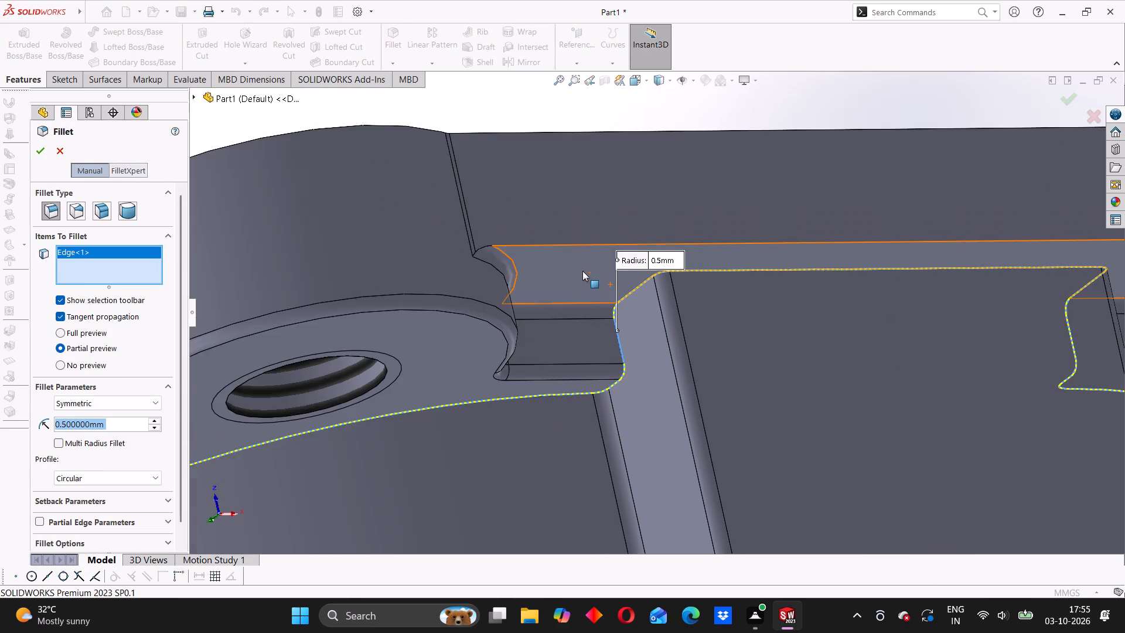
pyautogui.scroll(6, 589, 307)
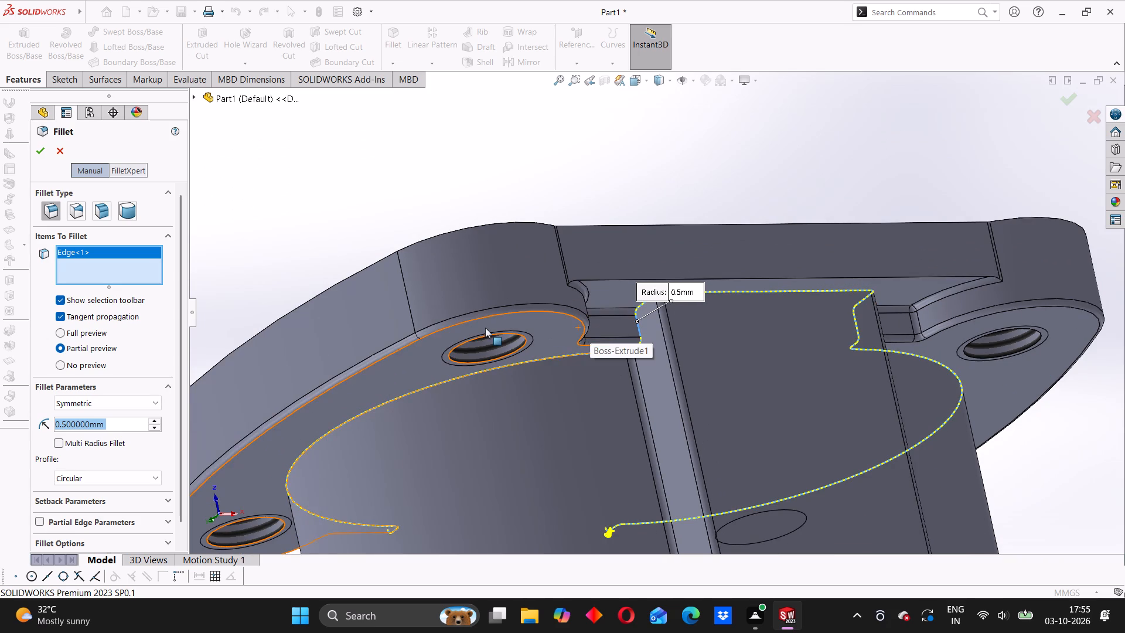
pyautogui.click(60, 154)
# Sketch on the opposite side block's narrow end face beside the rear flange and convert its outline into sketch entities.
pyautogui.scroll(5, 719, 275)
pyautogui.moveTo(637, 422); pyautogui.dragTo(641, 398, button='middle')
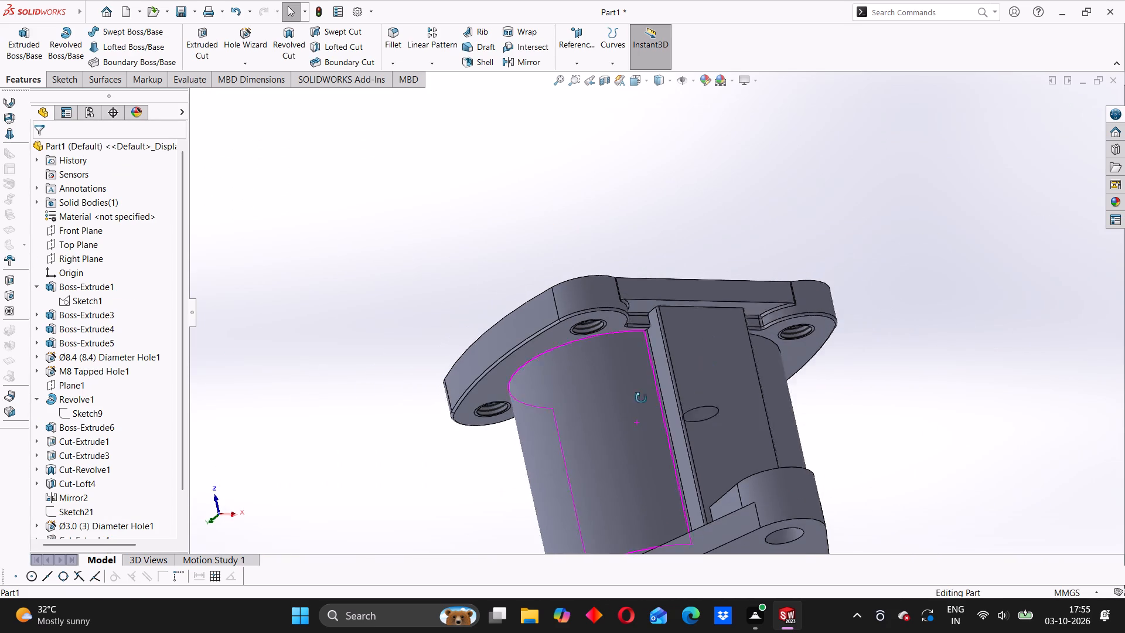
pyautogui.moveTo(641, 398); pyautogui.dragTo(694, 302, button='middle')
pyautogui.scroll(3, 595, 401)
pyautogui.moveTo(555, 448); pyautogui.dragTo(635, 414, button='middle')
pyautogui.scroll(-3, 438, 454)
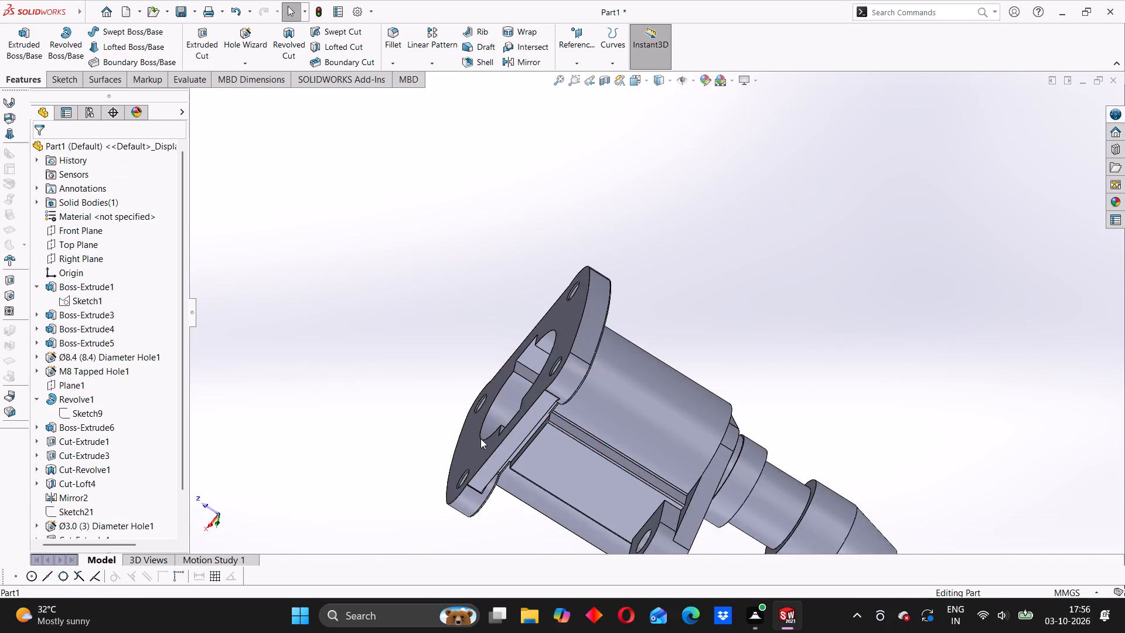
pyautogui.scroll(-2, 480, 438)
pyautogui.scroll(-4, 613, 425)
pyautogui.click(628, 372)
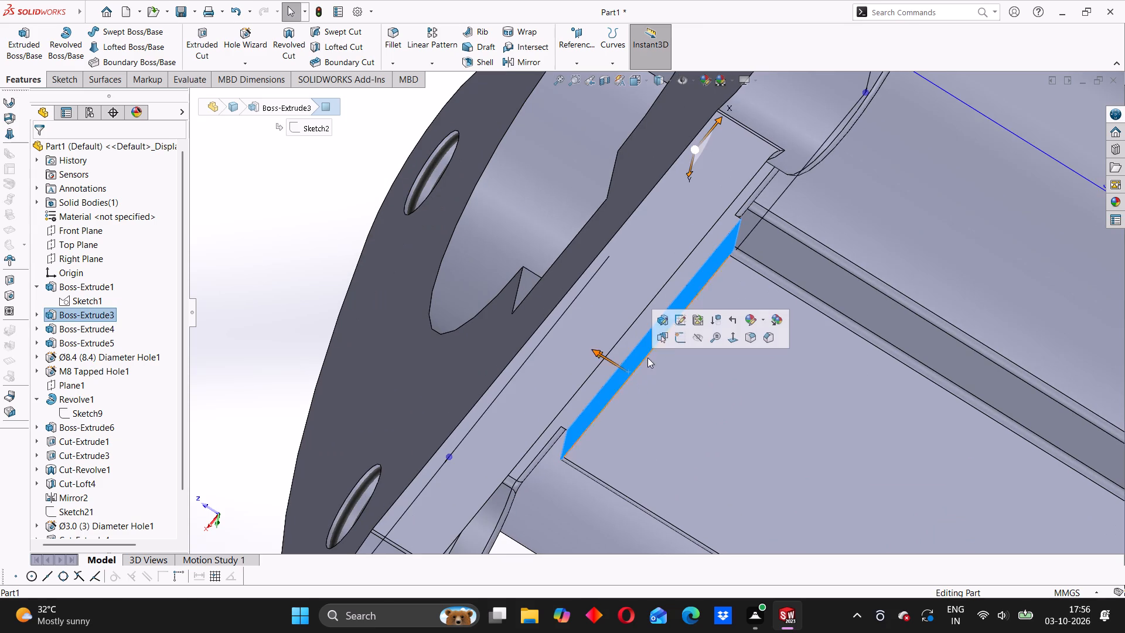
pyautogui.click(675, 338)
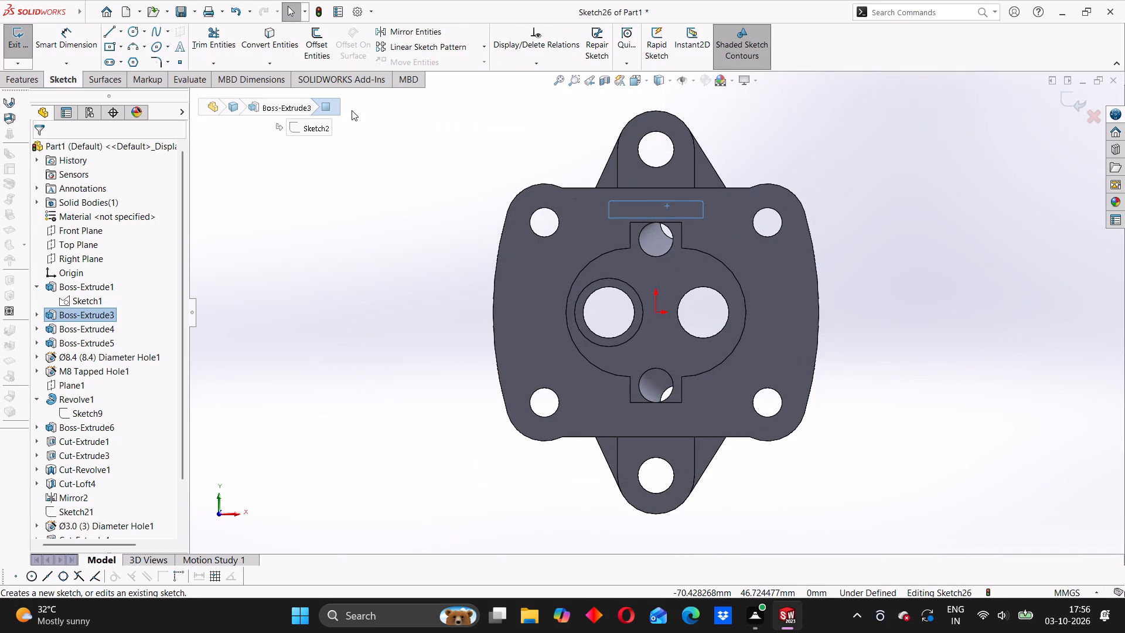
pyautogui.click(274, 42)
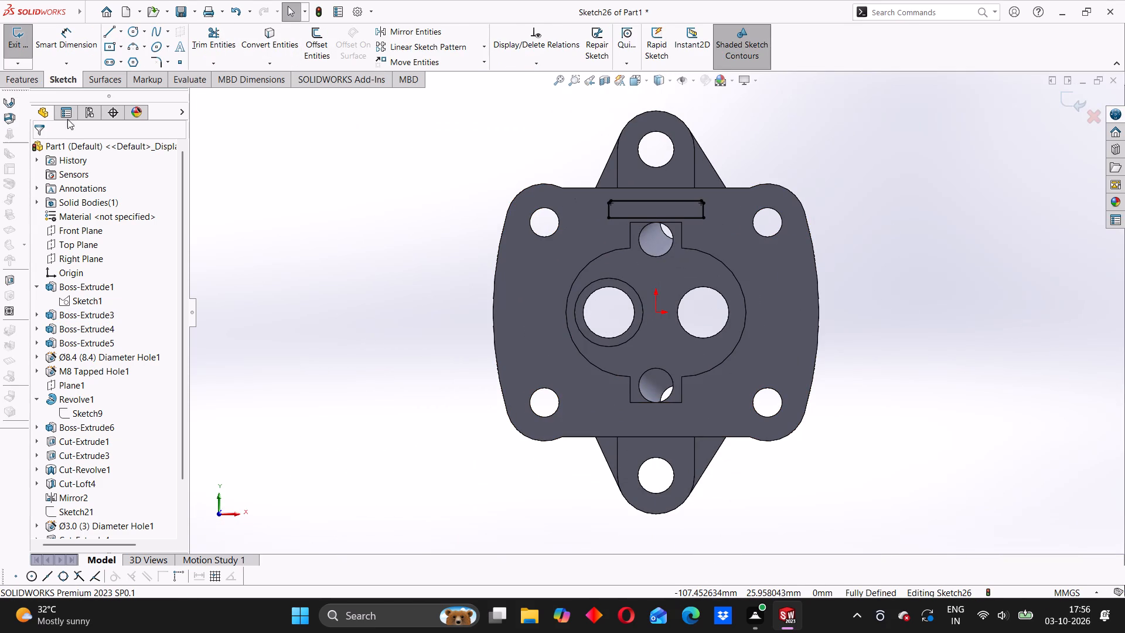
# Extrude this outline Up To Next with merged result, extending the opposite side block into the rear flange.
pyautogui.click(35, 83)
pyautogui.click(29, 37)
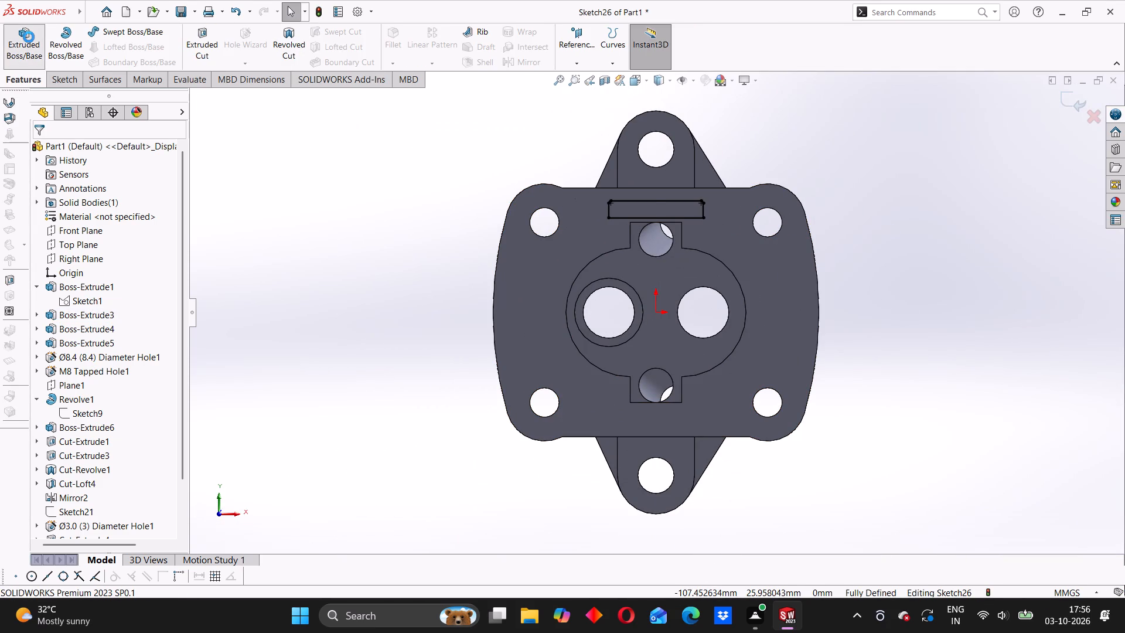
pyautogui.moveTo(451, 256); pyautogui.dragTo(580, 318, button='middle')
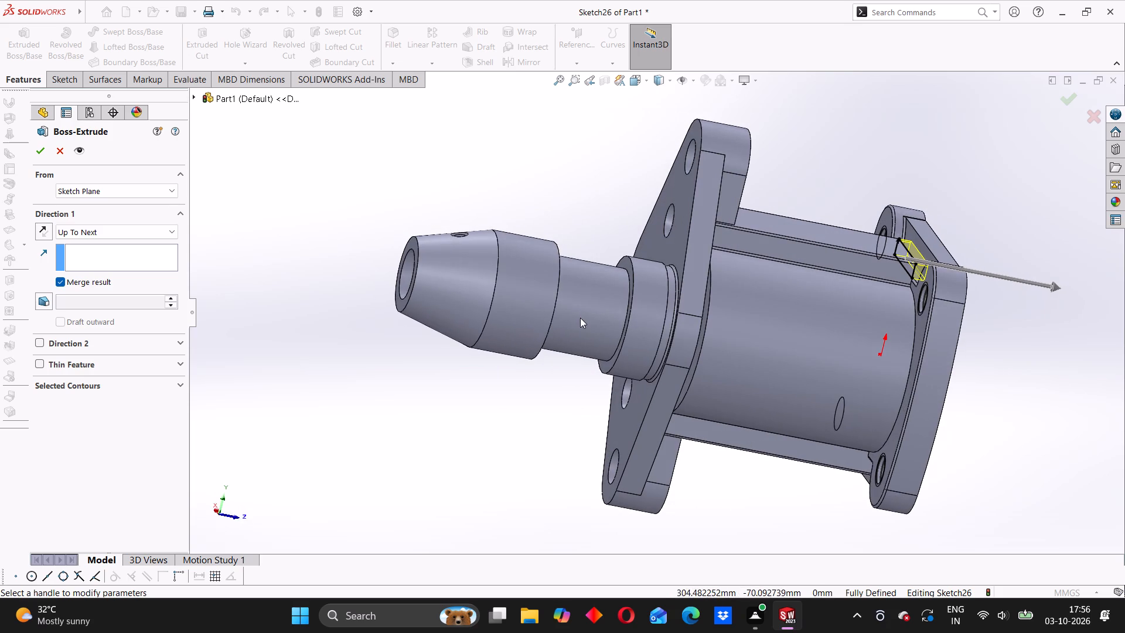
pyautogui.click(45, 156)
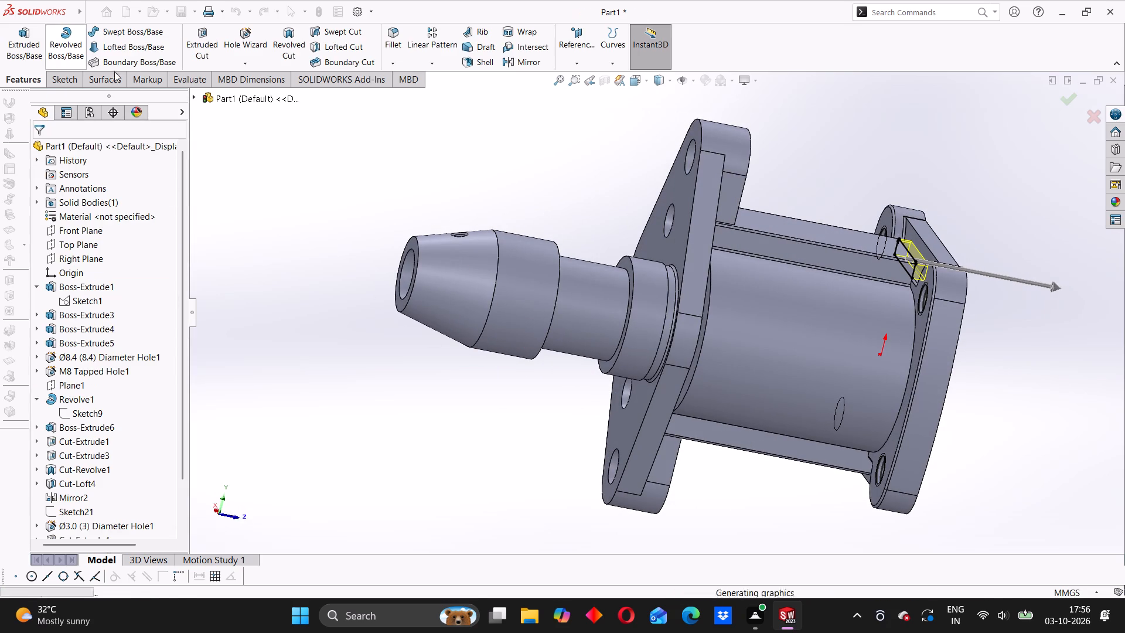
# Fillet the edge where the extended side block meets the rear flange with a 0.5 mm radius and tangent propagation.
pyautogui.click(393, 38)
pyautogui.moveTo(934, 260); pyautogui.dragTo(920, 297, button='middle')
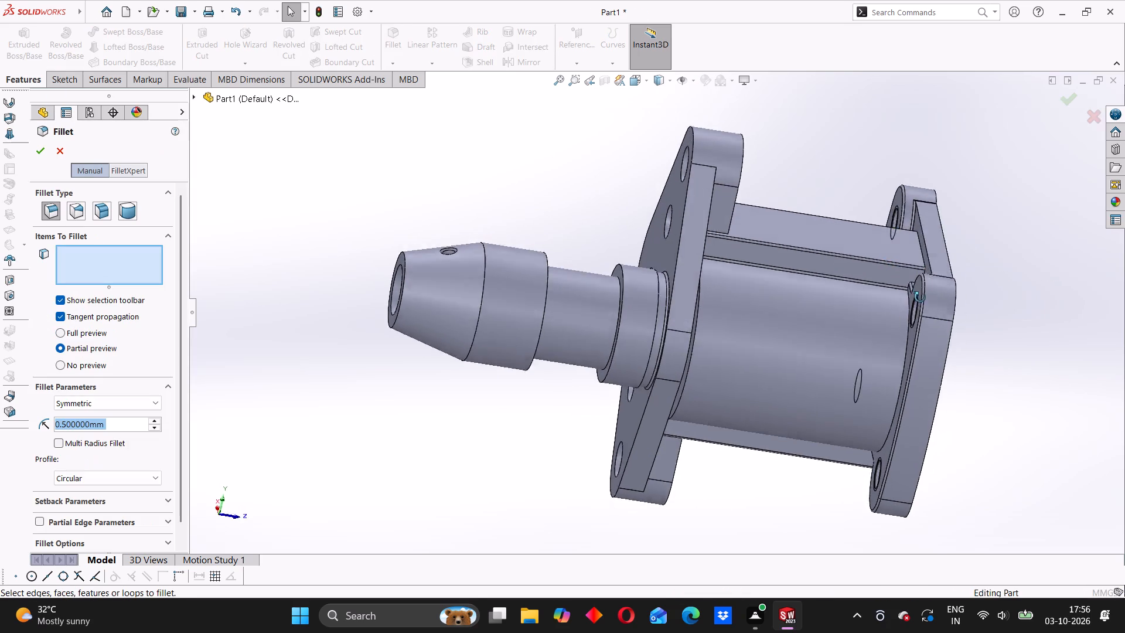
pyautogui.moveTo(920, 297); pyautogui.dragTo(900, 372, button='middle')
pyautogui.moveTo(884, 327); pyautogui.dragTo(918, 381, button='middle')
pyautogui.scroll(-8, 915, 365)
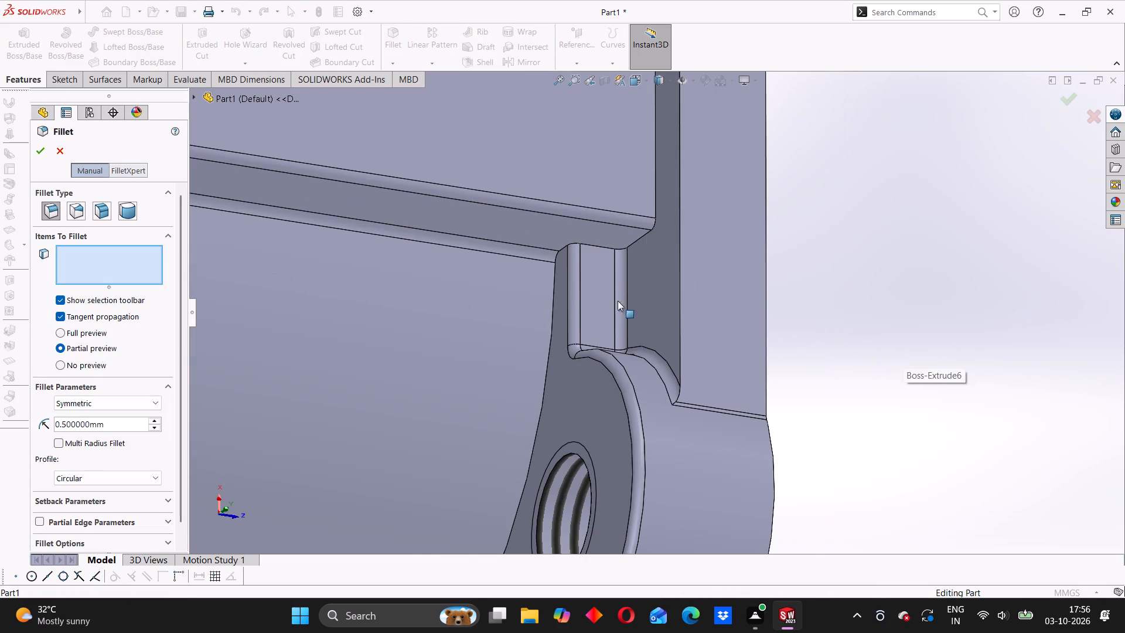
pyautogui.moveTo(589, 294); pyautogui.dragTo(636, 300, button='middle')
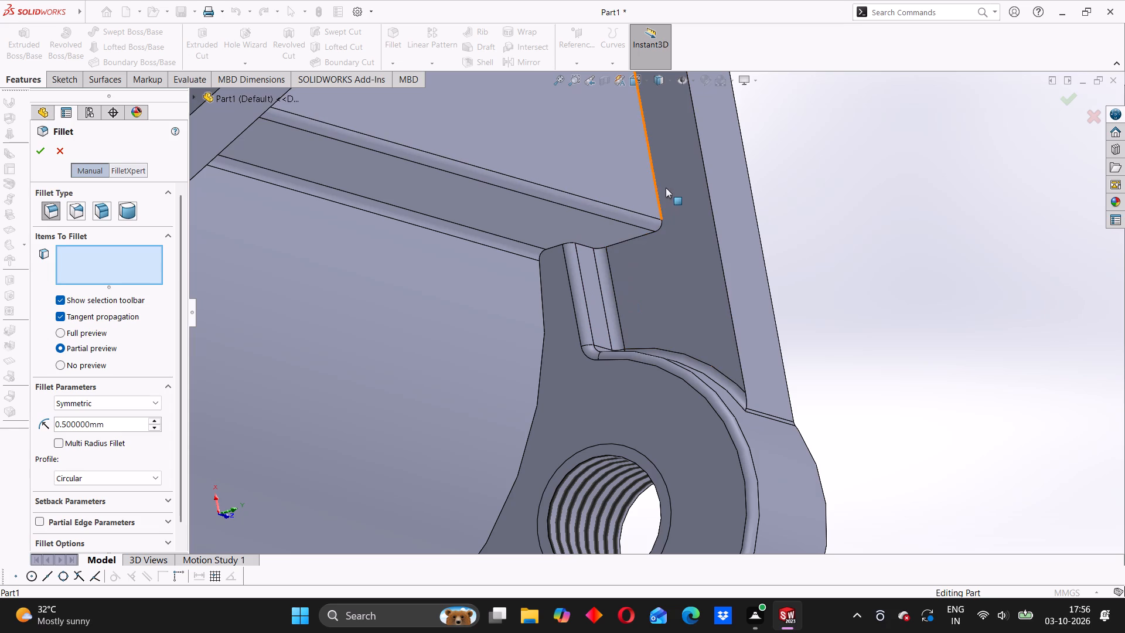
pyautogui.click(654, 183)
pyautogui.scroll(2, 674, 257)
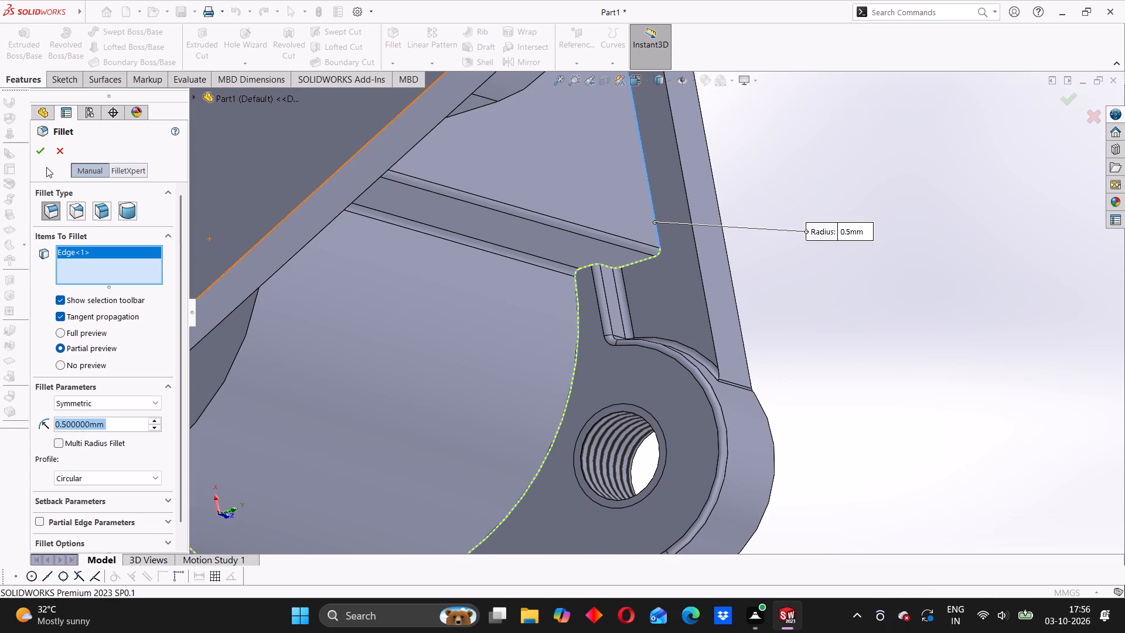
pyautogui.click(42, 152)
# Examine the filleted junction between the body, side blocks and rear flange from several angles.
pyautogui.scroll(4, 686, 253)
pyautogui.scroll(2, 648, 313)
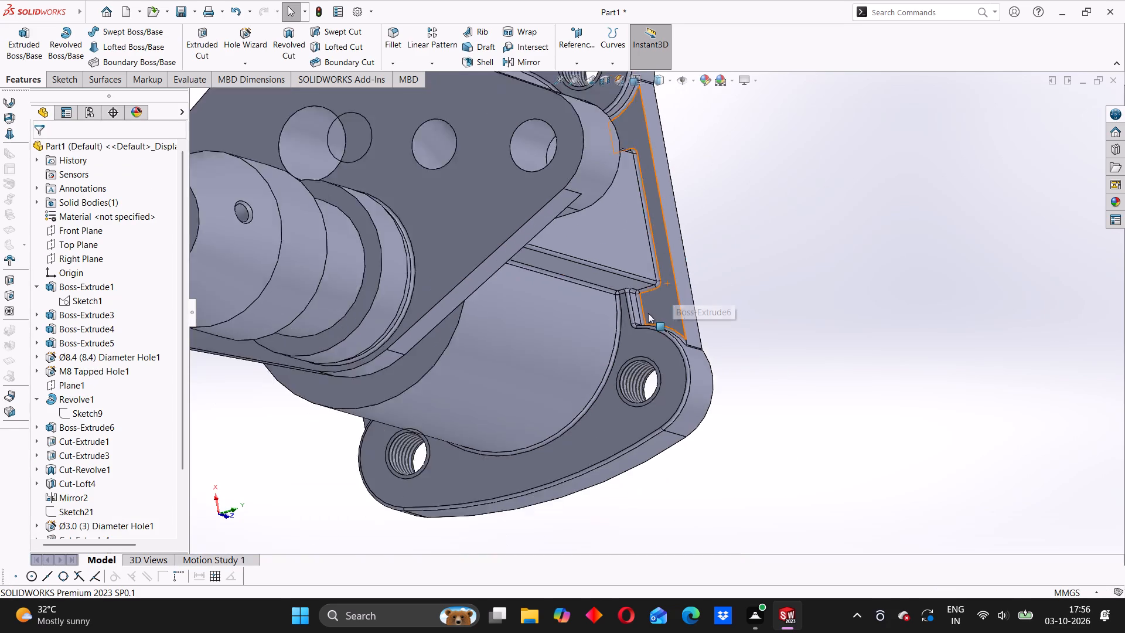
pyautogui.scroll(2, 648, 313)
pyautogui.moveTo(539, 361); pyautogui.dragTo(620, 319, button='middle')
pyautogui.scroll(1, 616, 323)
pyautogui.scroll(4, 477, 350)
pyautogui.scroll(-5, 443, 336)
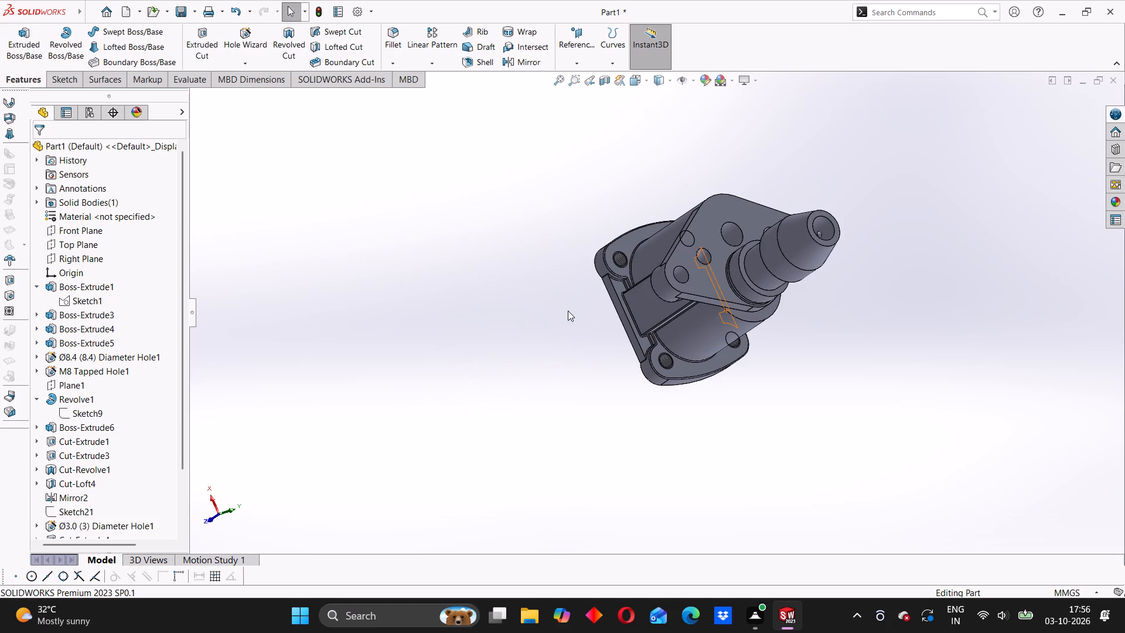
pyautogui.scroll(-2, 568, 311)
pyautogui.click(604, 318)
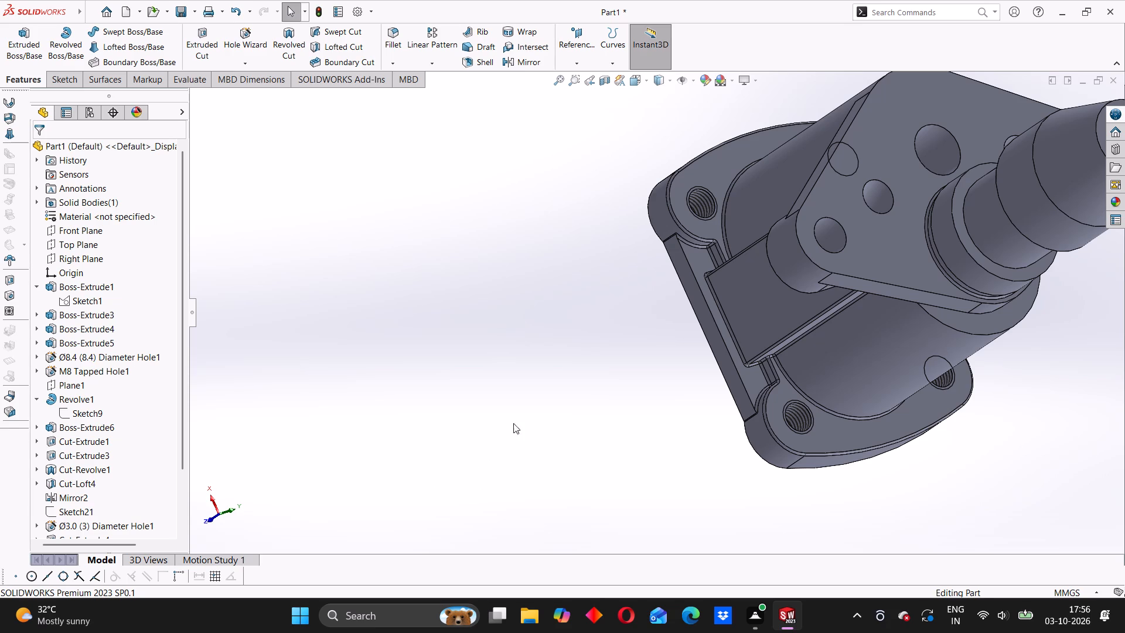
# Start a 0.5 mm fillet with tangent propagation on the three edges where one rear-flange mounting ear meets the flat side block.
pyautogui.scroll(-3, 772, 268)
pyautogui.moveTo(762, 278); pyautogui.dragTo(799, 280, button='middle')
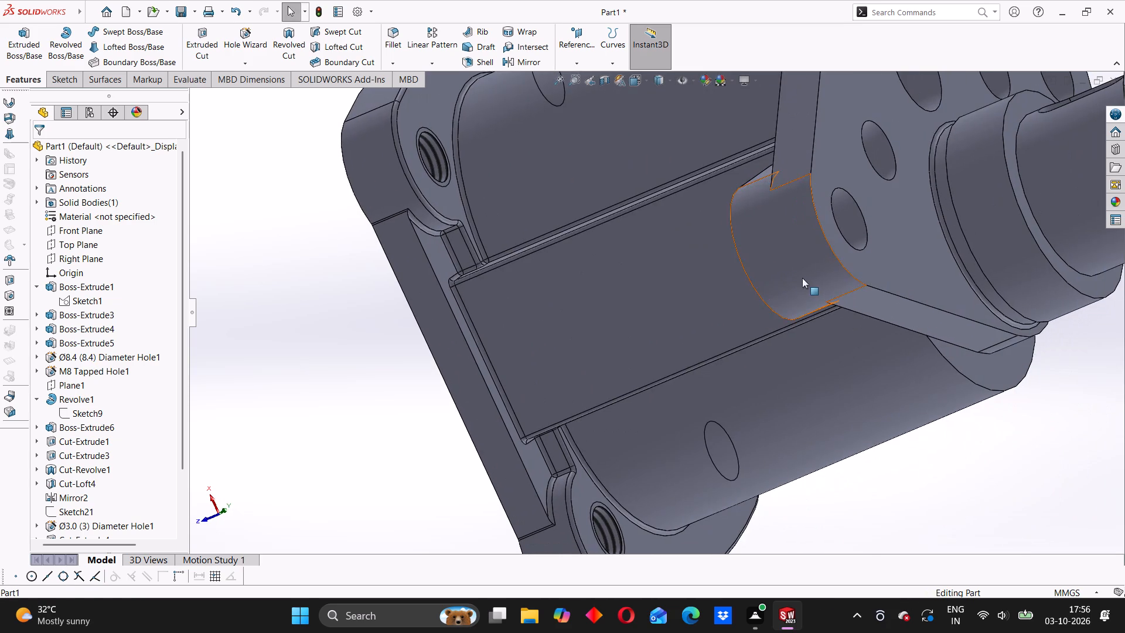
pyautogui.moveTo(740, 266); pyautogui.dragTo(804, 304, button='middle')
pyautogui.scroll(-3, 802, 209)
pyautogui.moveTo(817, 160); pyautogui.dragTo(807, 167, button='middle')
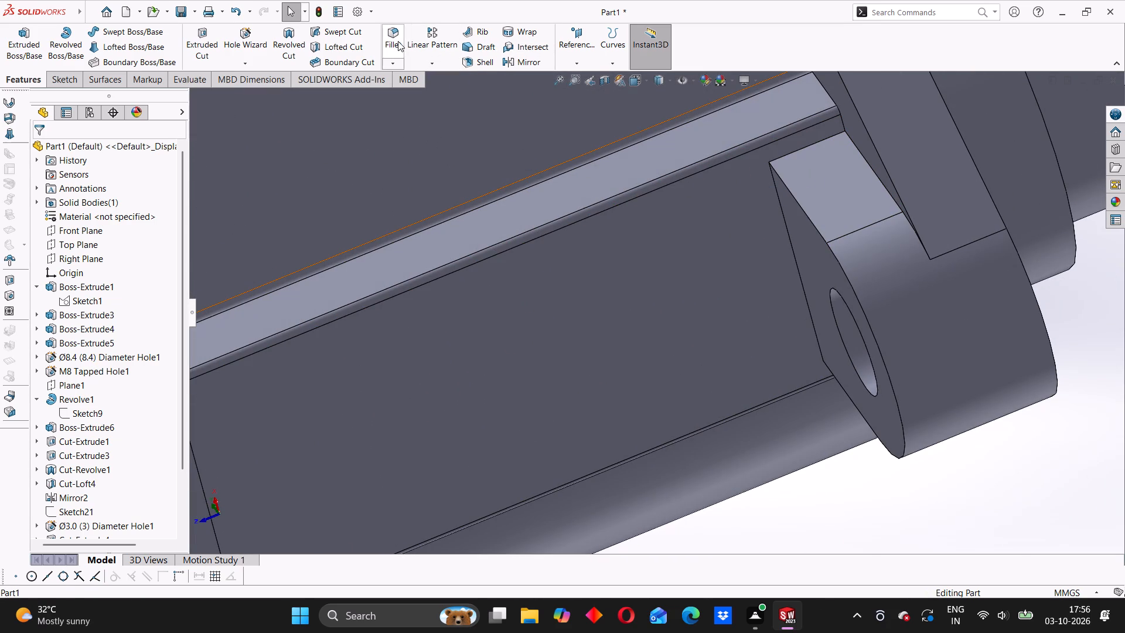
pyautogui.click(398, 41)
pyautogui.click(804, 148)
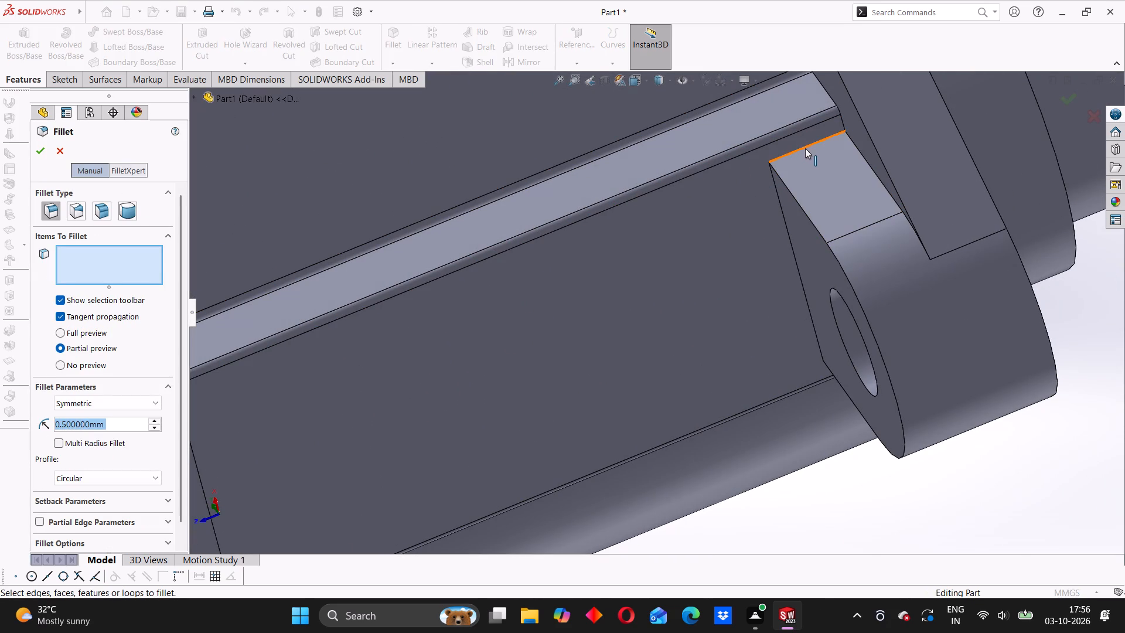
pyautogui.click(779, 199)
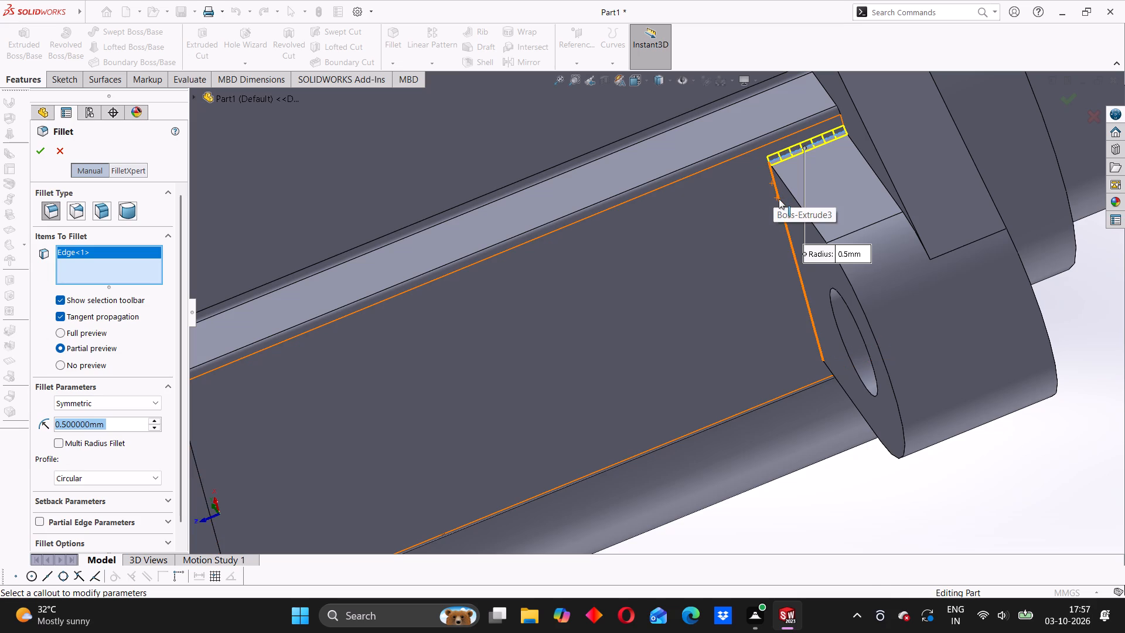
pyautogui.scroll(2, 834, 301)
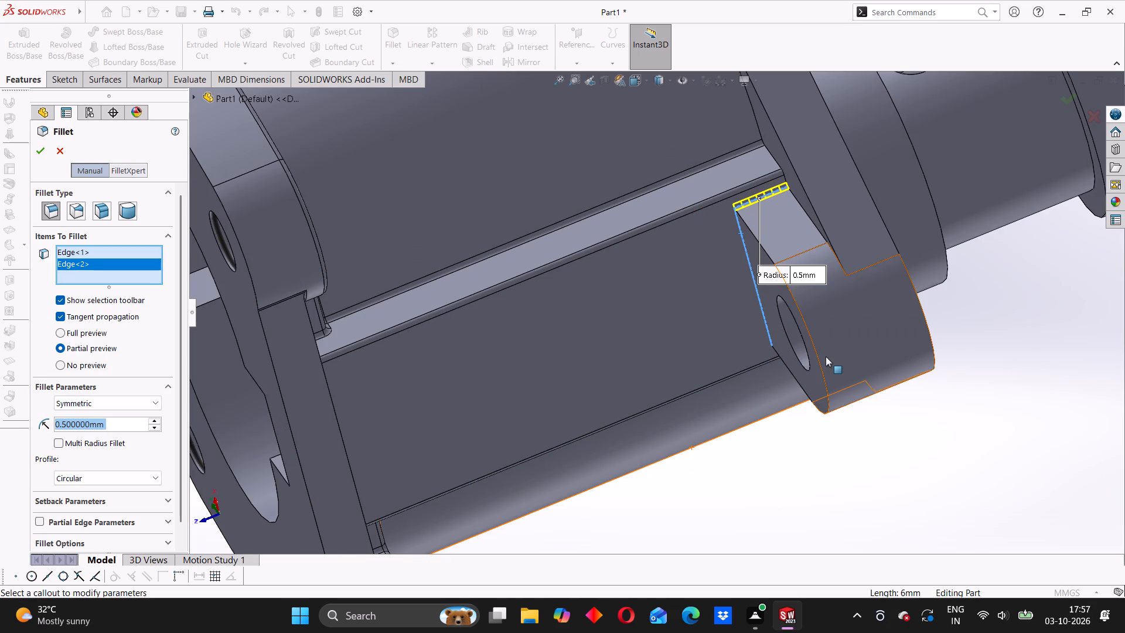
pyautogui.moveTo(827, 356); pyautogui.dragTo(787, 234, button='middle')
pyautogui.scroll(3, 871, 438)
pyautogui.scroll(-3, 799, 448)
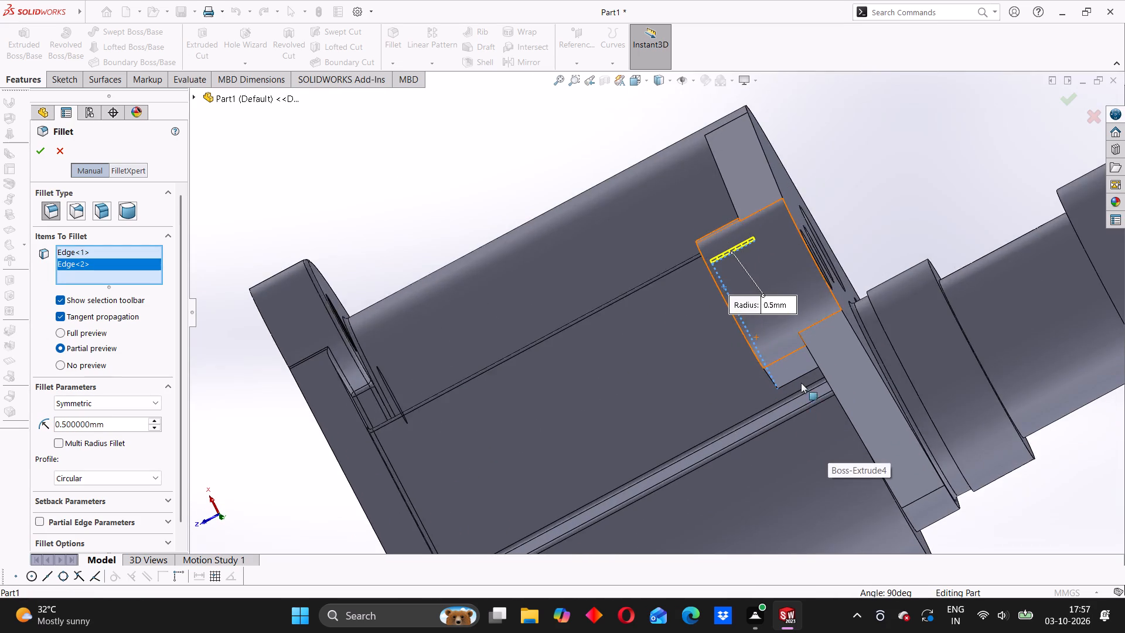
pyautogui.scroll(-4, 801, 383)
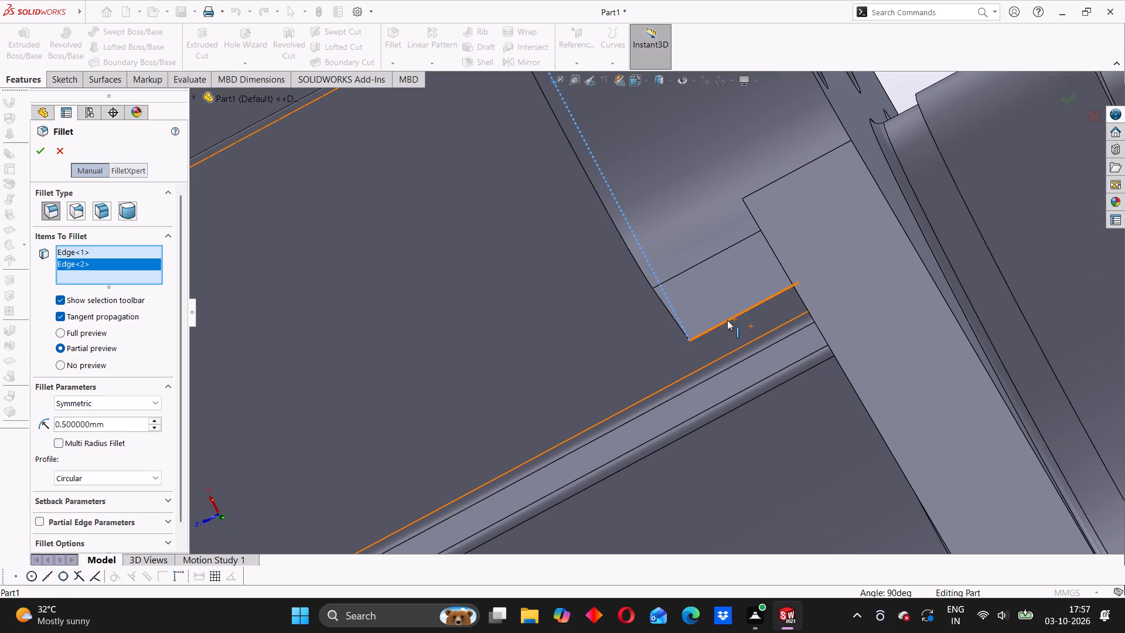
pyautogui.click(727, 320)
# Add the three matching edges of the opposite mounting ear to the selection and apply the 0.5 mm fillet.
pyautogui.scroll(7, 793, 358)
pyautogui.moveTo(750, 448); pyautogui.dragTo(727, 418, button='middle')
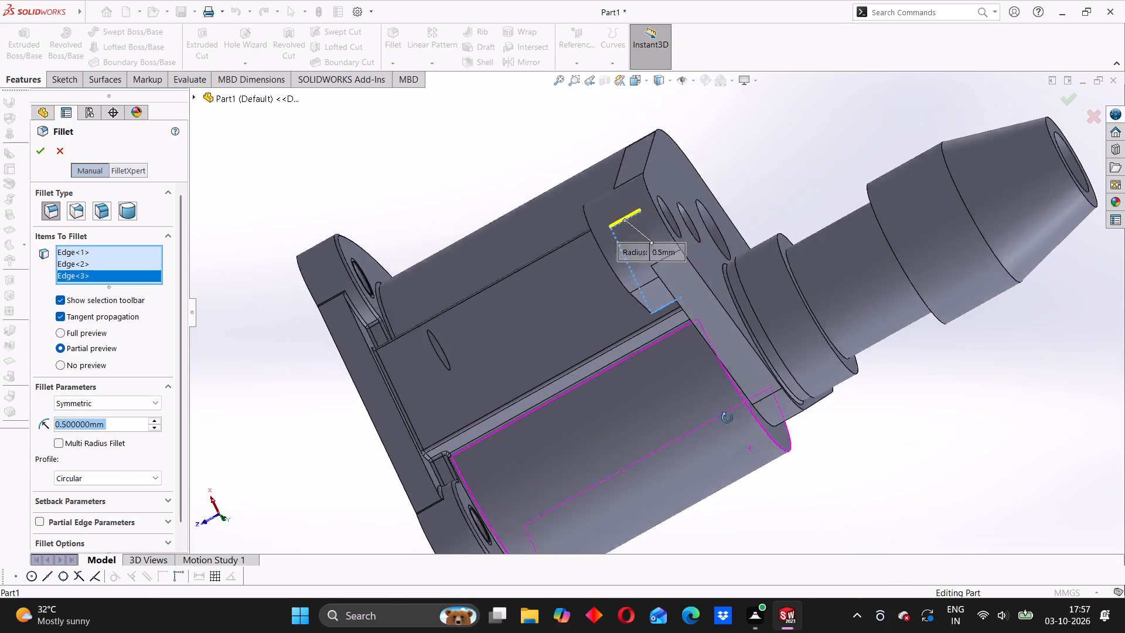
pyautogui.moveTo(727, 418); pyautogui.dragTo(640, 353, button='middle')
pyautogui.scroll(2, 826, 446)
pyautogui.moveTo(738, 455); pyautogui.dragTo(790, 406, button='middle')
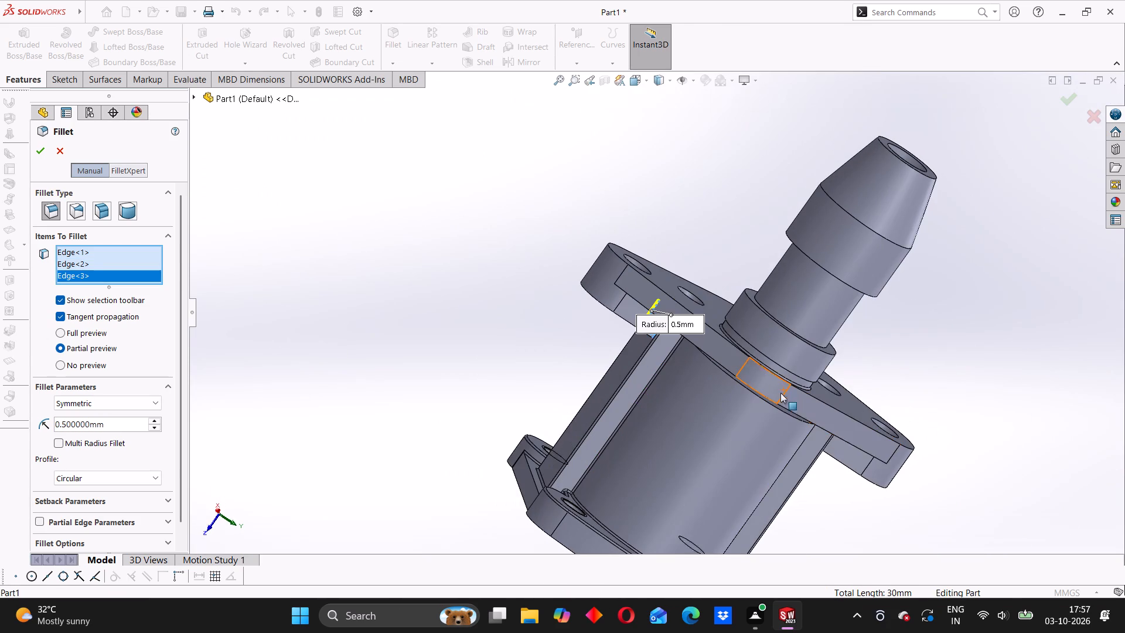
pyautogui.moveTo(862, 450); pyautogui.dragTo(811, 392, button='middle')
pyautogui.scroll(-7, 861, 473)
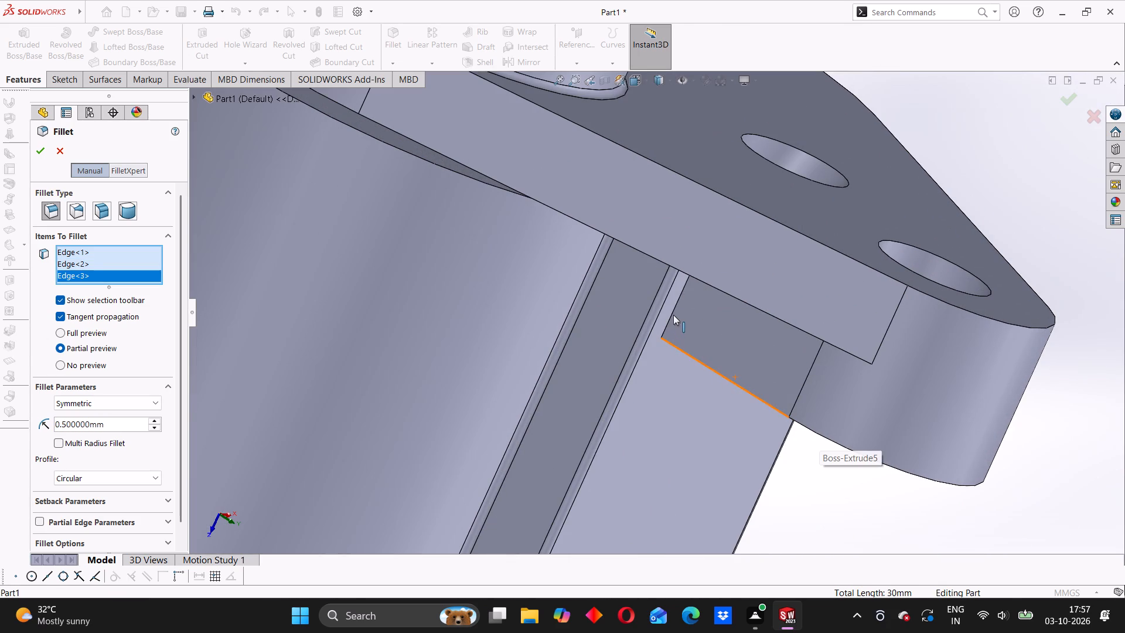
pyautogui.click(674, 311)
pyautogui.moveTo(892, 410); pyautogui.dragTo(862, 399, button='middle')
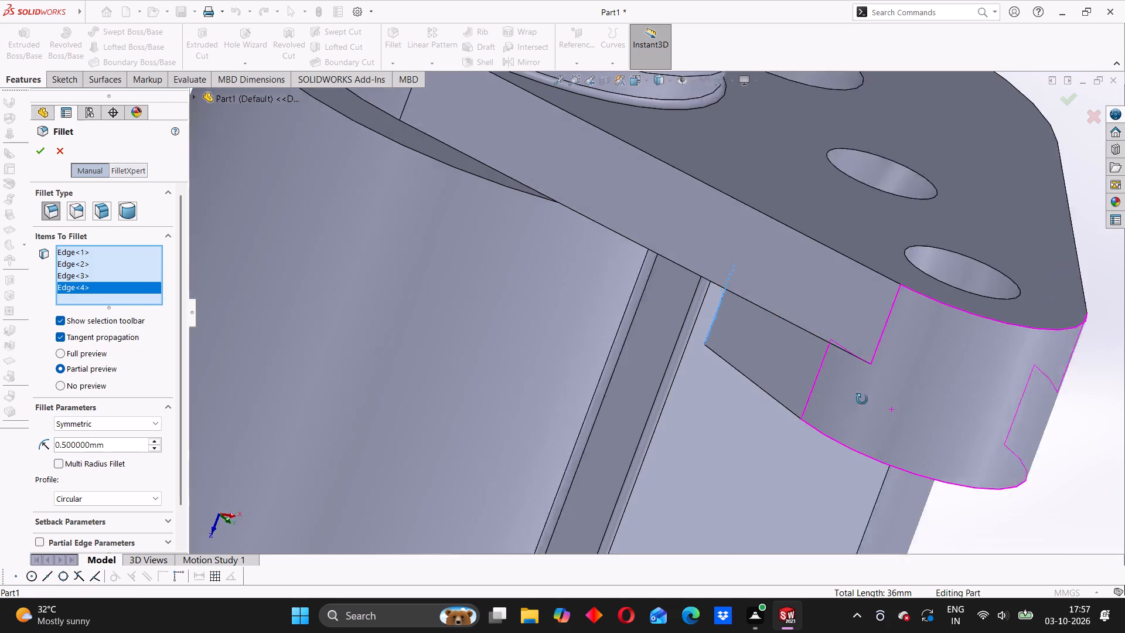
pyautogui.moveTo(862, 399); pyautogui.dragTo(842, 388, button='middle')
pyautogui.scroll(3, 968, 432)
pyautogui.moveTo(947, 431); pyautogui.dragTo(871, 393, button='middle')
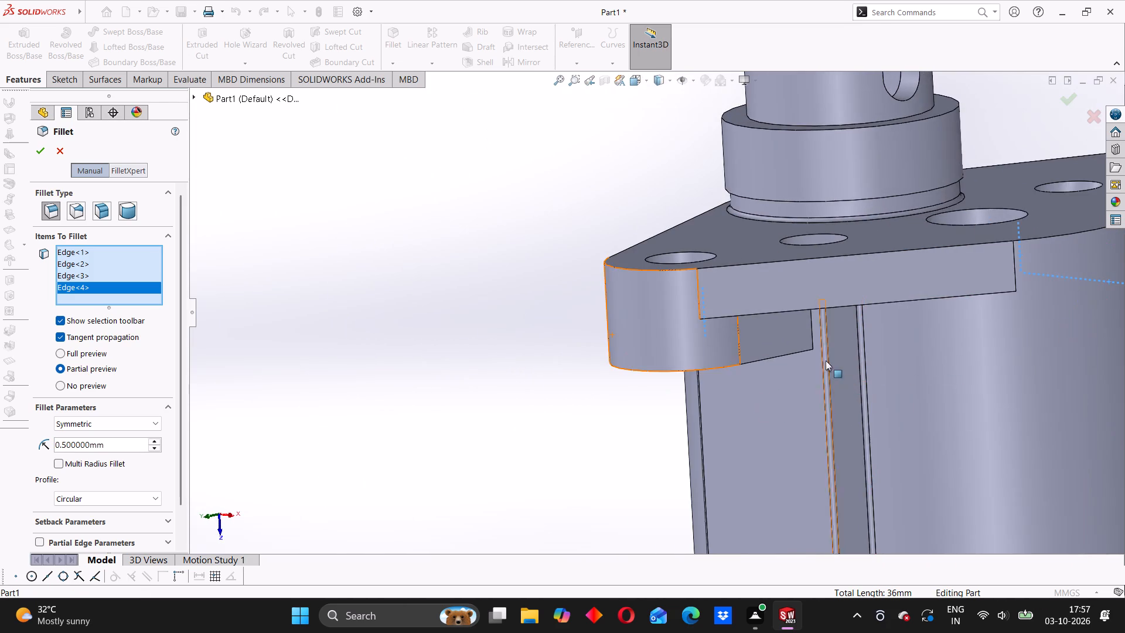
pyautogui.scroll(-3, 826, 349)
pyautogui.click(770, 311)
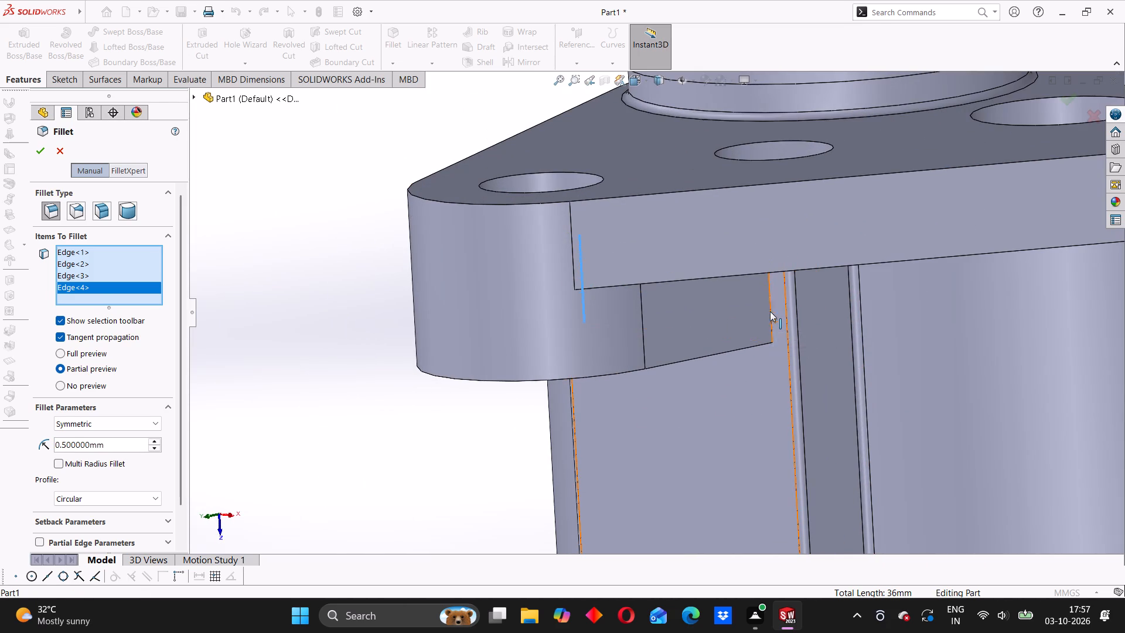
pyautogui.moveTo(661, 404); pyautogui.dragTo(725, 314, button='middle')
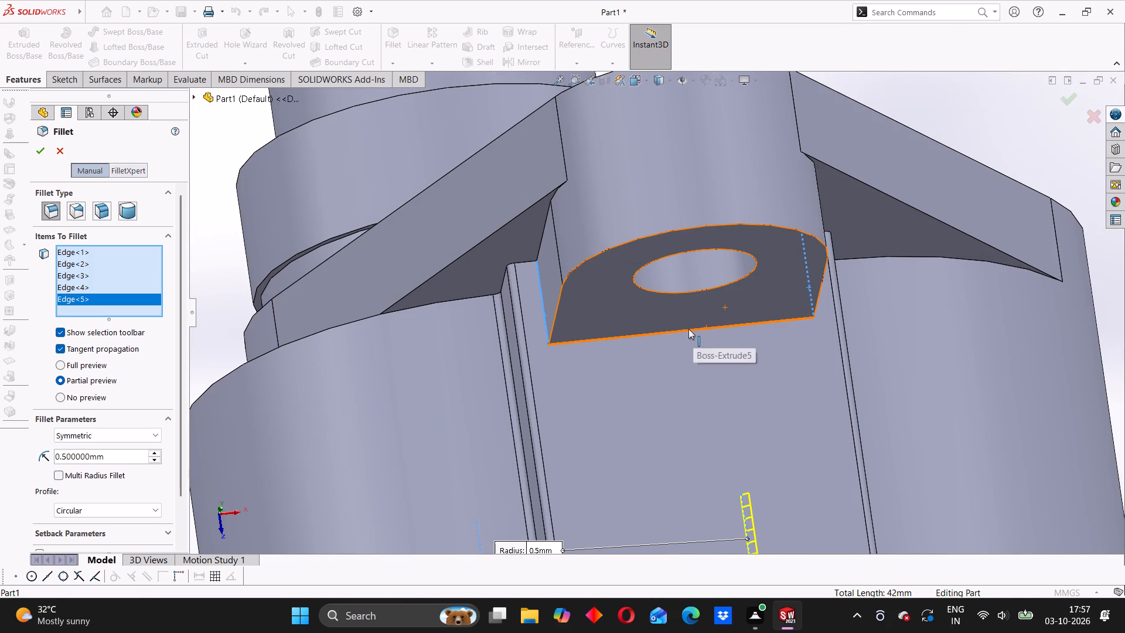
pyautogui.click(688, 329)
pyautogui.scroll(4, 779, 352)
pyautogui.moveTo(663, 336); pyautogui.dragTo(661, 343, button='middle')
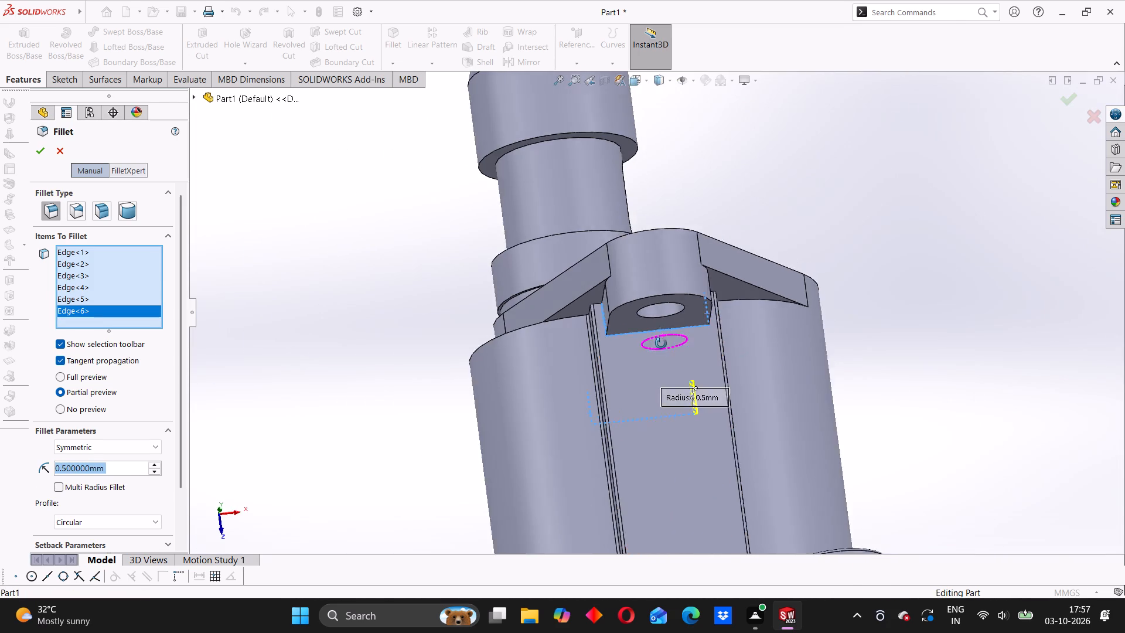
pyautogui.moveTo(661, 343); pyautogui.dragTo(574, 416, button='middle')
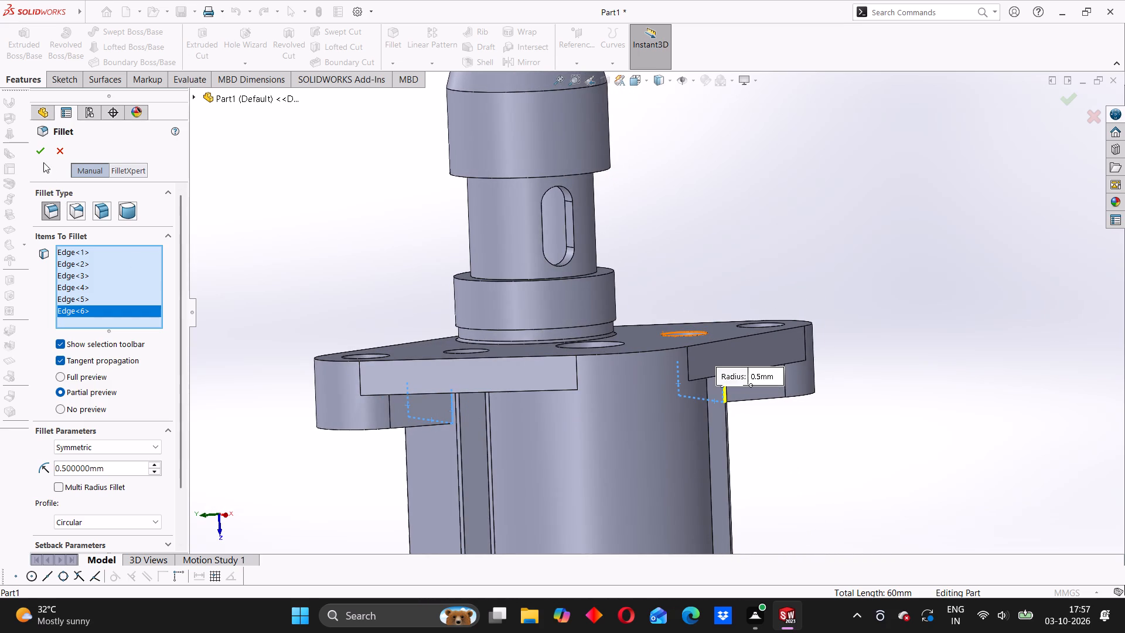
pyautogui.click(40, 158)
# Start another 0.5 mm fillet on the rear flange's outer face perimeter and the two straight side edges of the base flange.
pyautogui.moveTo(534, 367); pyautogui.dragTo(621, 294, button='middle')
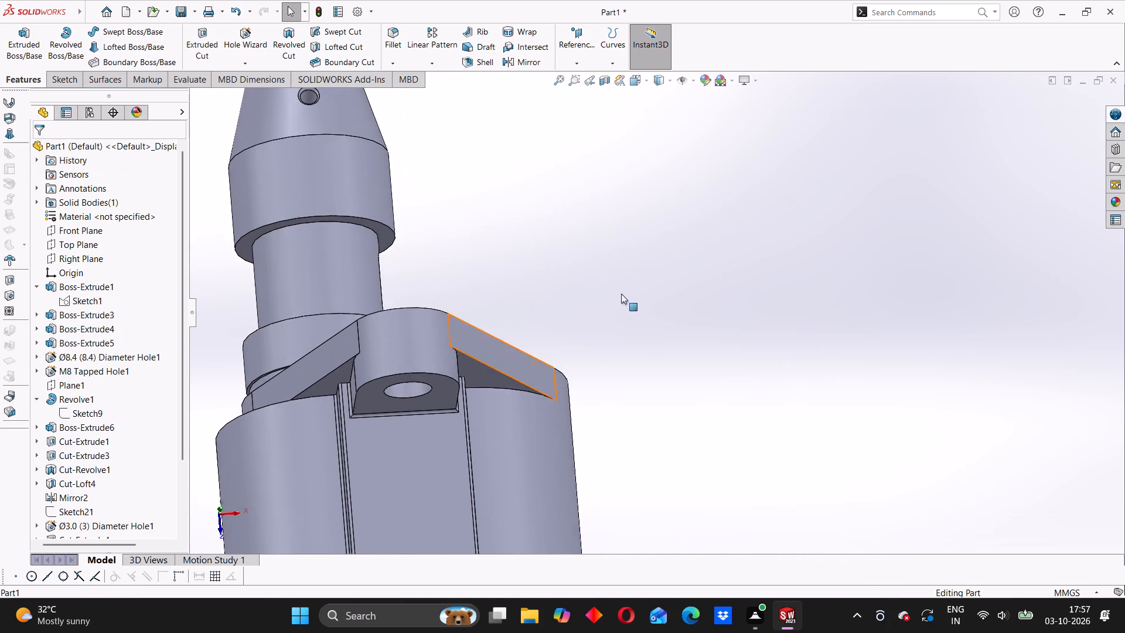
pyautogui.scroll(3, 350, 359)
pyautogui.moveTo(379, 369); pyautogui.dragTo(524, 446, button='middle')
pyautogui.scroll(3, 379, 390)
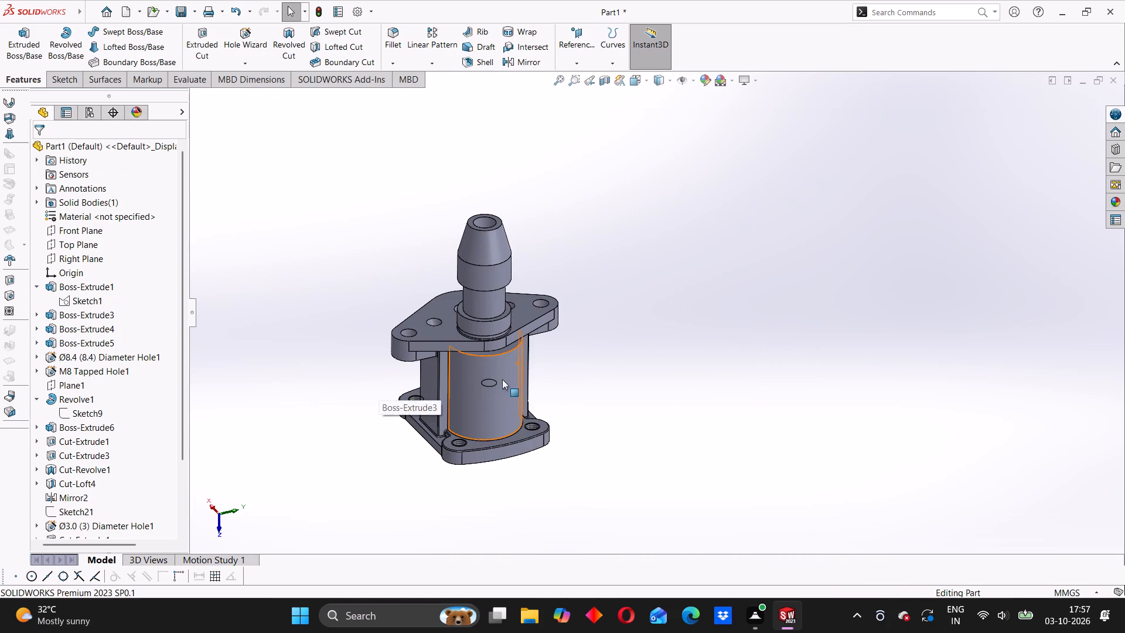
pyautogui.moveTo(502, 380); pyautogui.dragTo(506, 266, button='middle')
pyautogui.scroll(-10, 503, 330)
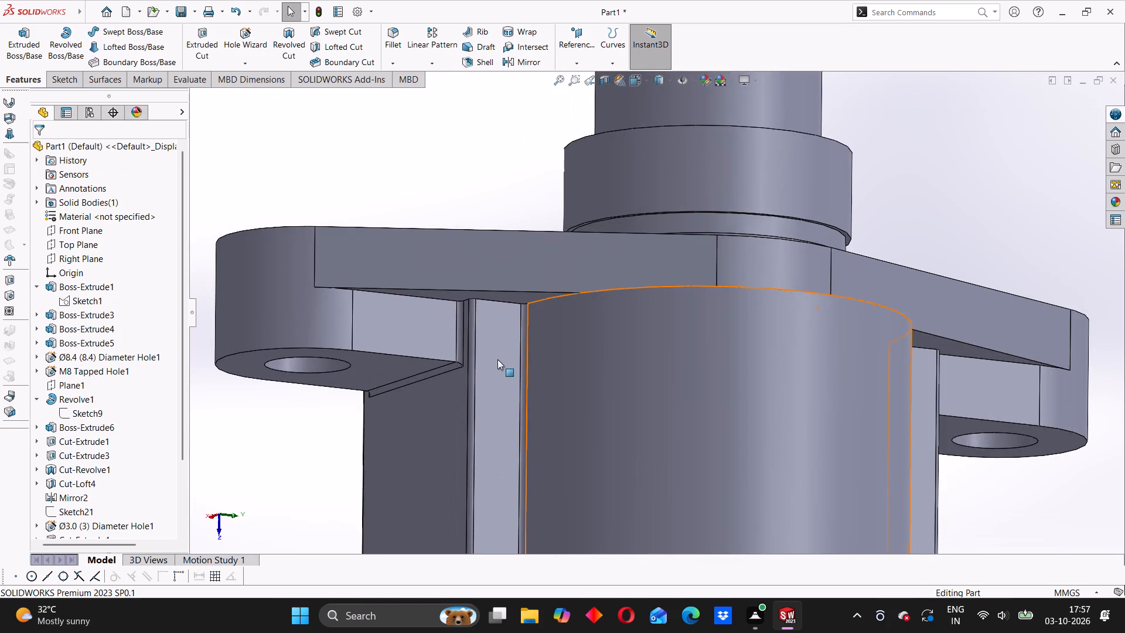
pyautogui.moveTo(498, 359); pyautogui.dragTo(526, 296, button='middle')
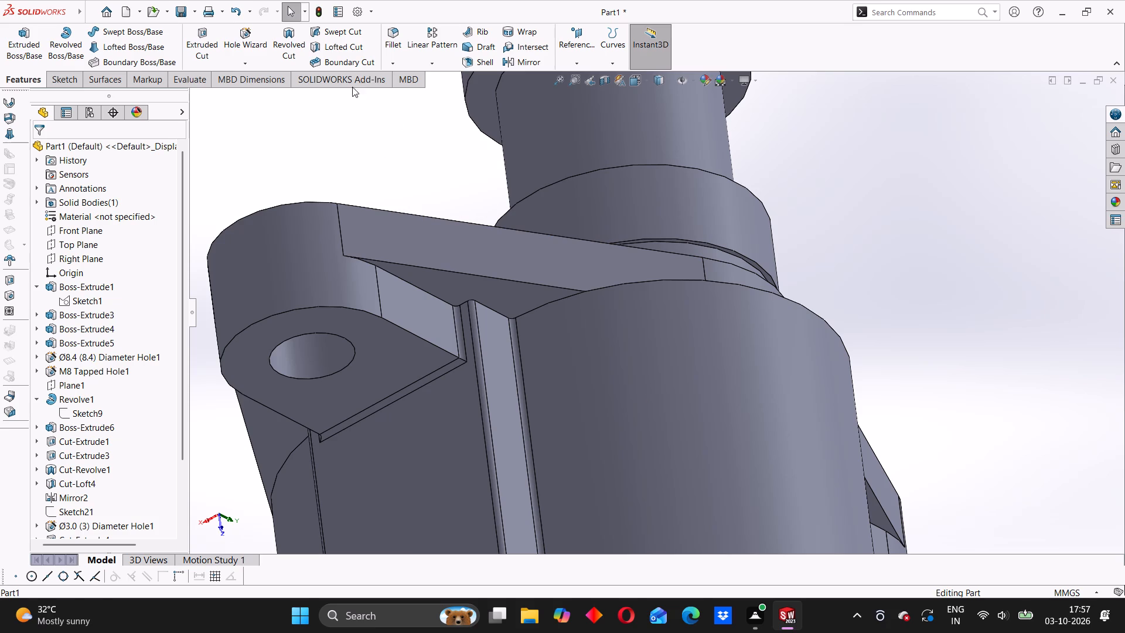
pyautogui.click(390, 45)
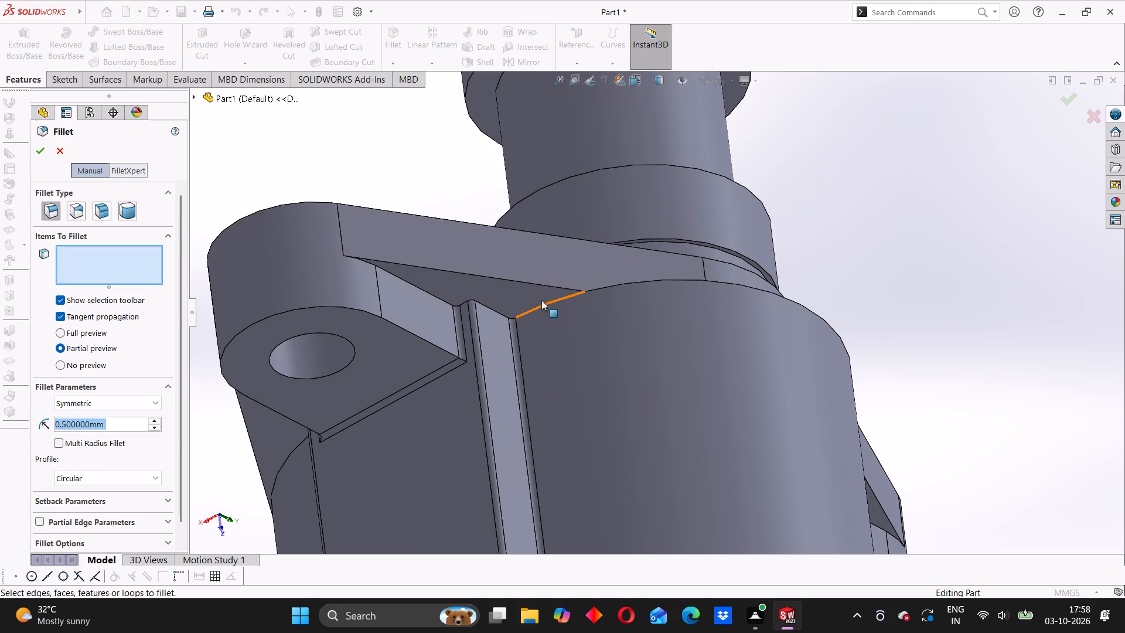
pyautogui.scroll(3, 595, 314)
pyautogui.scroll(2, 475, 305)
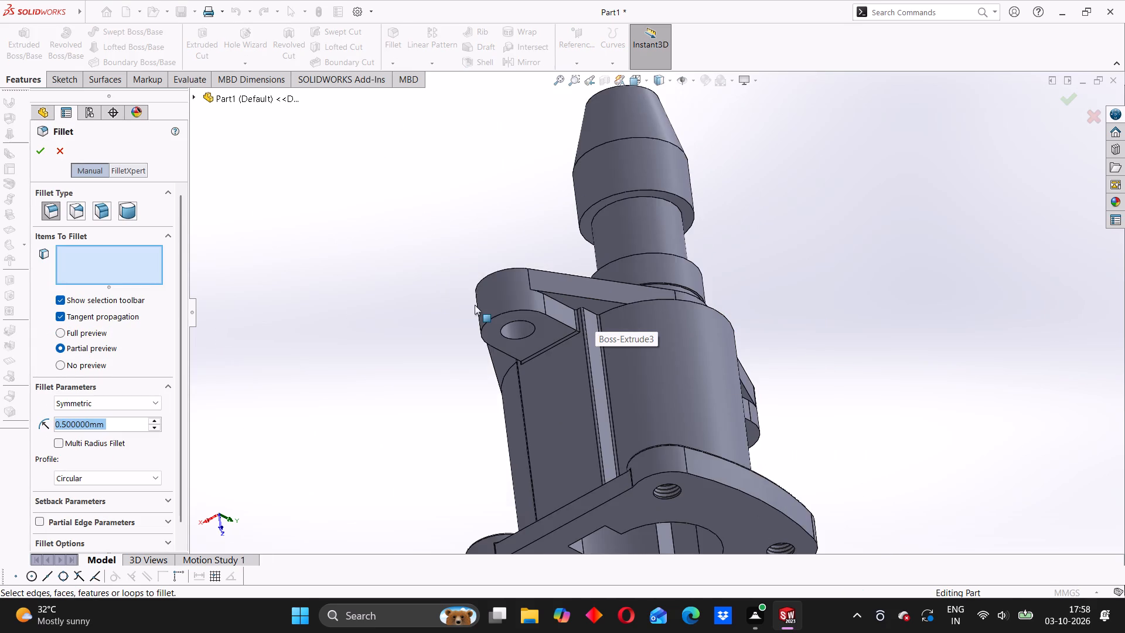
pyautogui.moveTo(475, 305); pyautogui.dragTo(555, 443, button='middle')
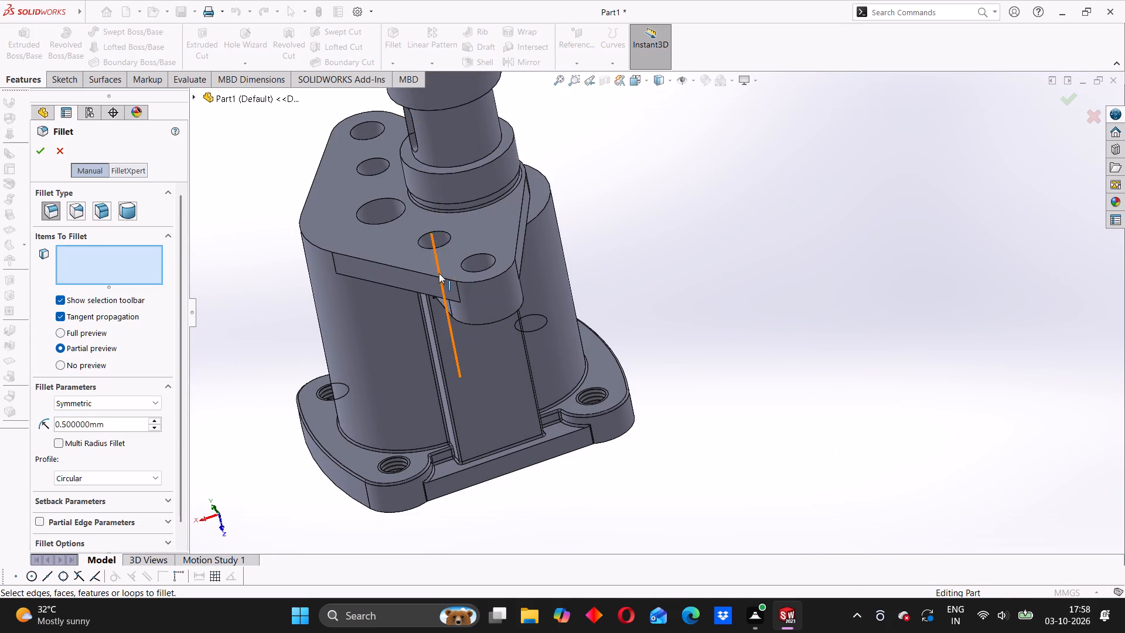
pyautogui.click(424, 273)
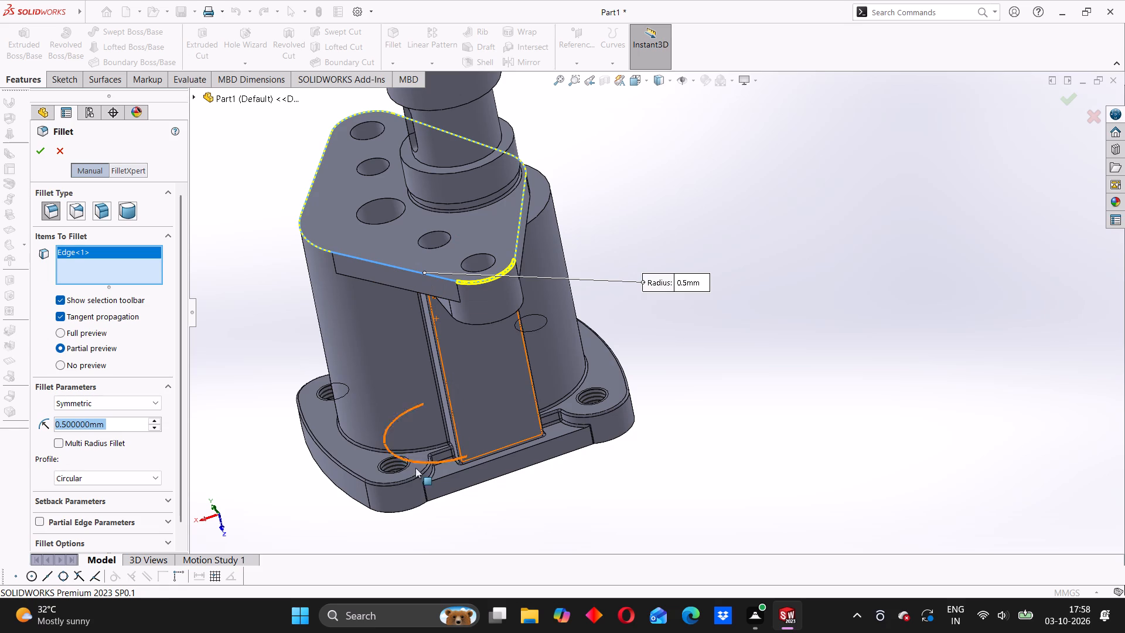
pyautogui.click(452, 474)
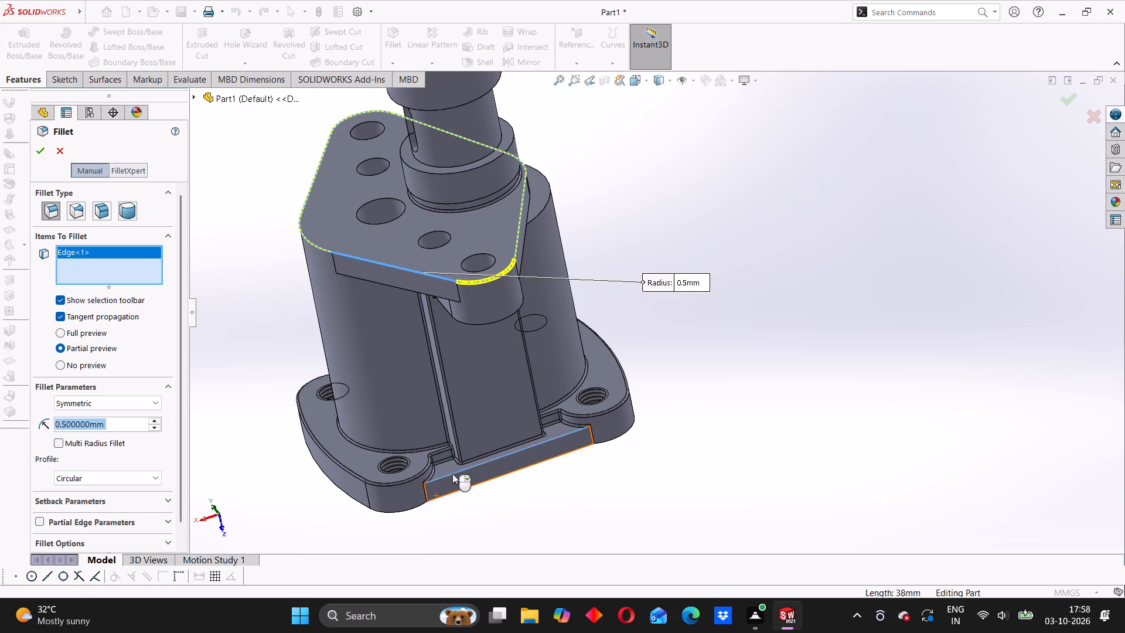
pyautogui.moveTo(335, 423); pyautogui.dragTo(434, 492, button='middle')
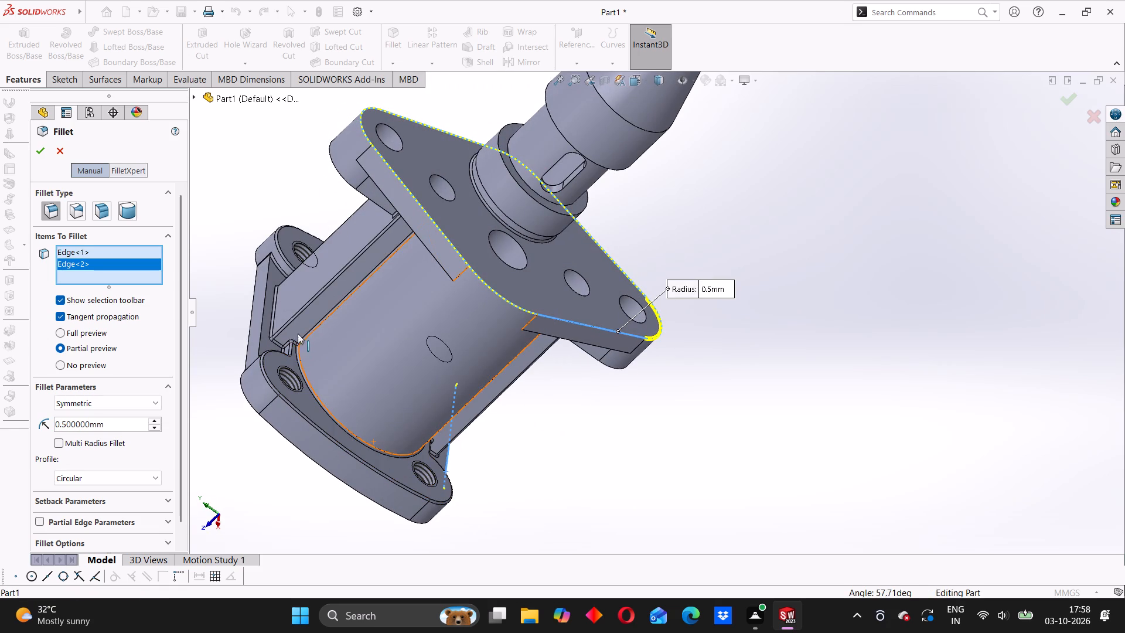
pyautogui.click(261, 332)
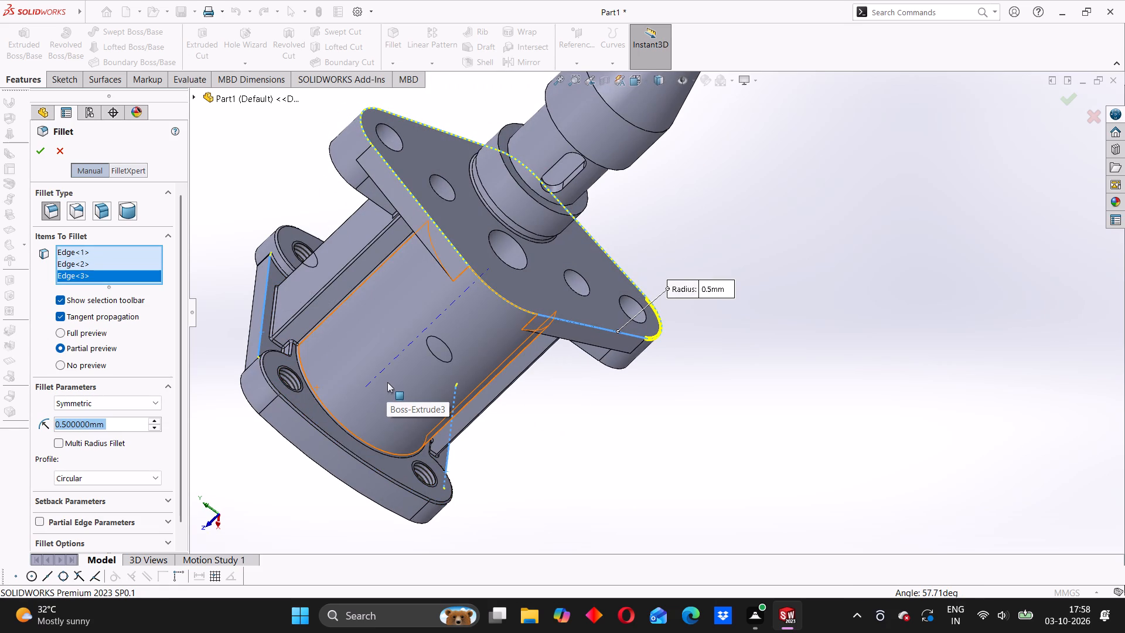
# Add the two junction edges where the rear flange's underside meets the body and side block beside one mounting ear to the fillet selection.
pyautogui.moveTo(544, 411); pyautogui.dragTo(467, 225, button='middle')
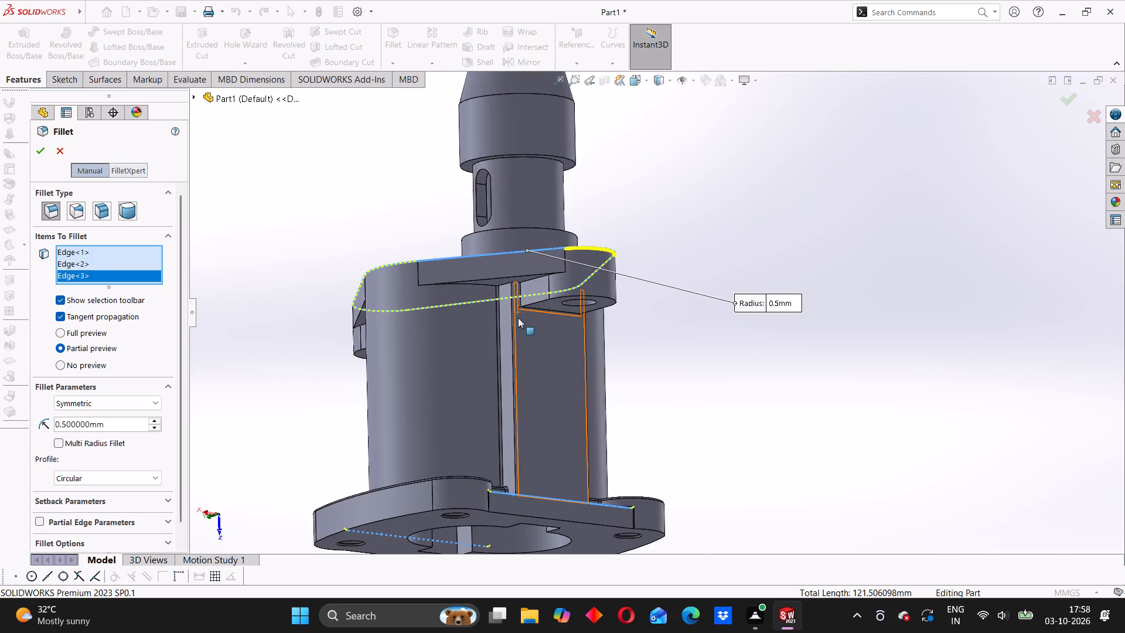
pyautogui.scroll(-3, 518, 318)
pyautogui.click(448, 258)
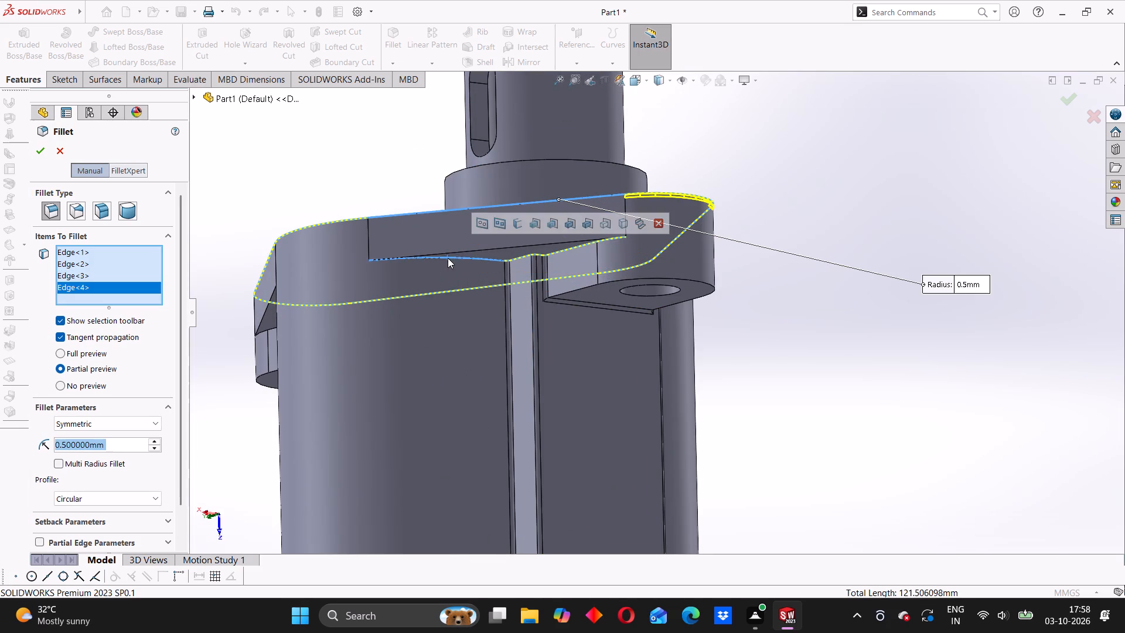
pyautogui.click(368, 244)
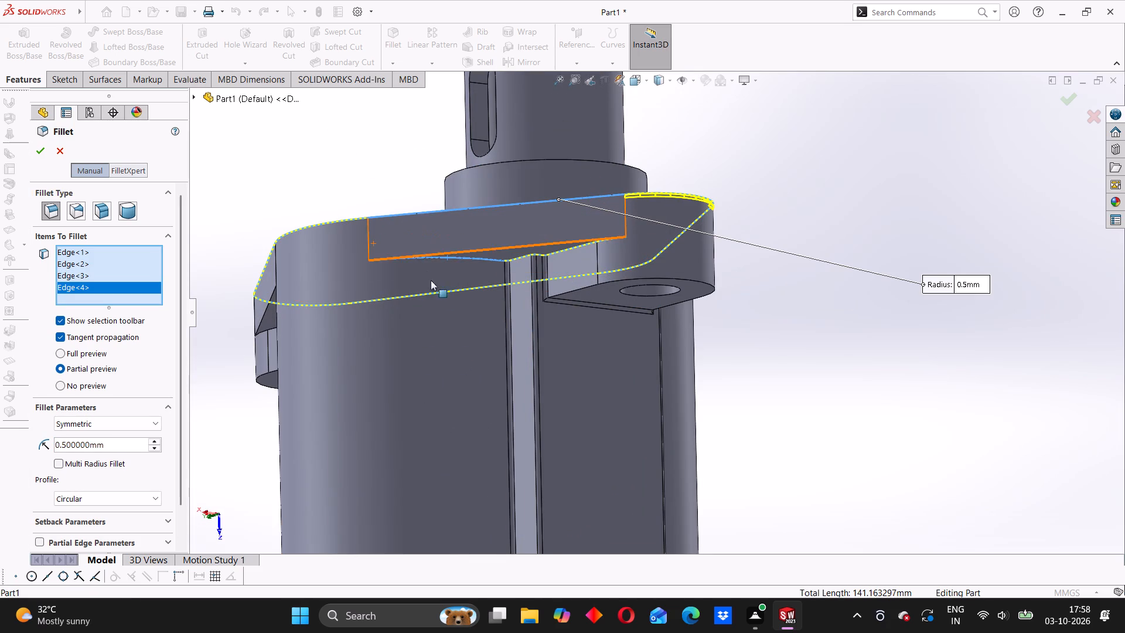
pyautogui.moveTo(606, 336); pyautogui.dragTo(487, 318, button='middle')
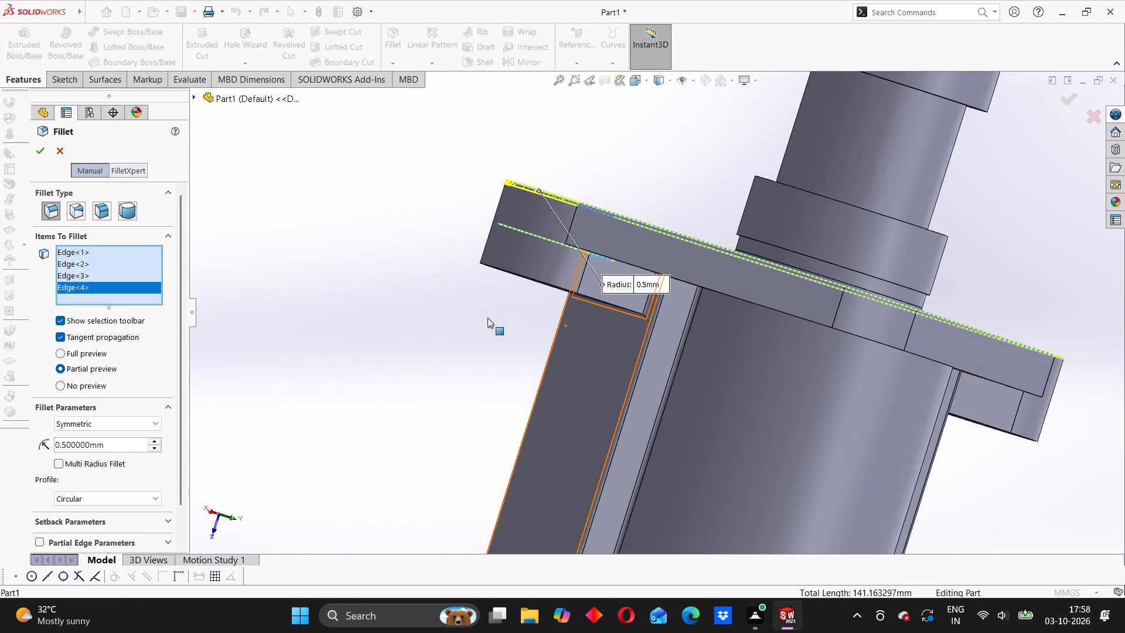
pyautogui.moveTo(674, 346); pyautogui.dragTo(677, 260, button='middle')
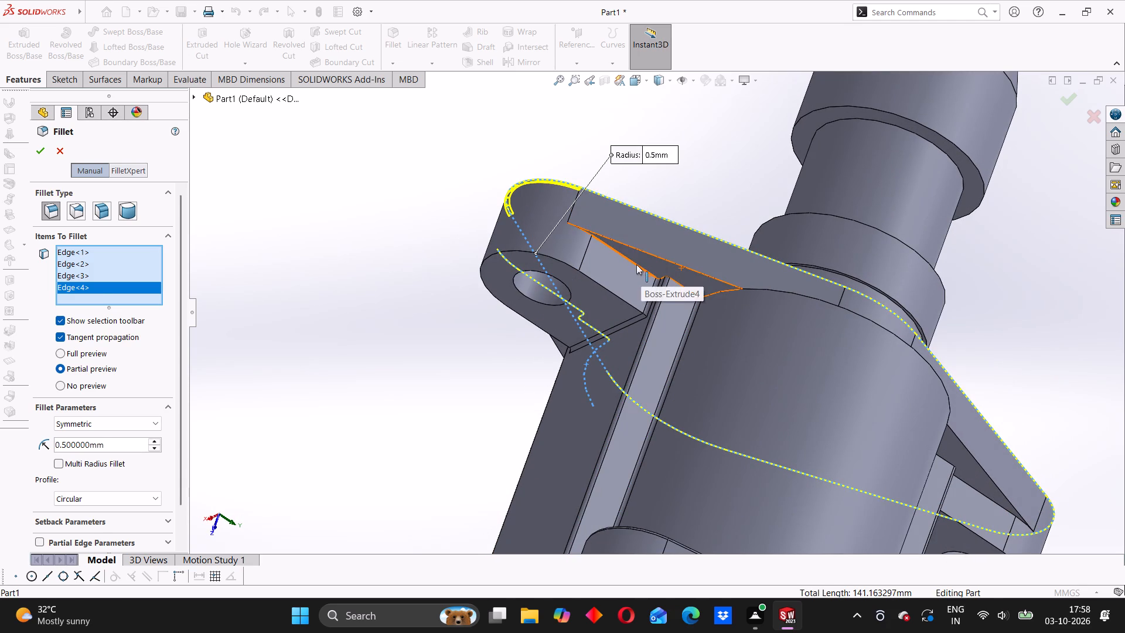
pyautogui.click(636, 264)
# Add the matching underside junction edges beside the opposite mounting ear and apply the 0.5 mm fillet.
pyautogui.scroll(3, 791, 350)
pyautogui.moveTo(802, 386); pyautogui.dragTo(711, 386, button='middle')
pyautogui.scroll(-2, 988, 425)
pyautogui.scroll(-4, 772, 414)
pyautogui.moveTo(773, 412); pyautogui.dragTo(816, 355, button='middle')
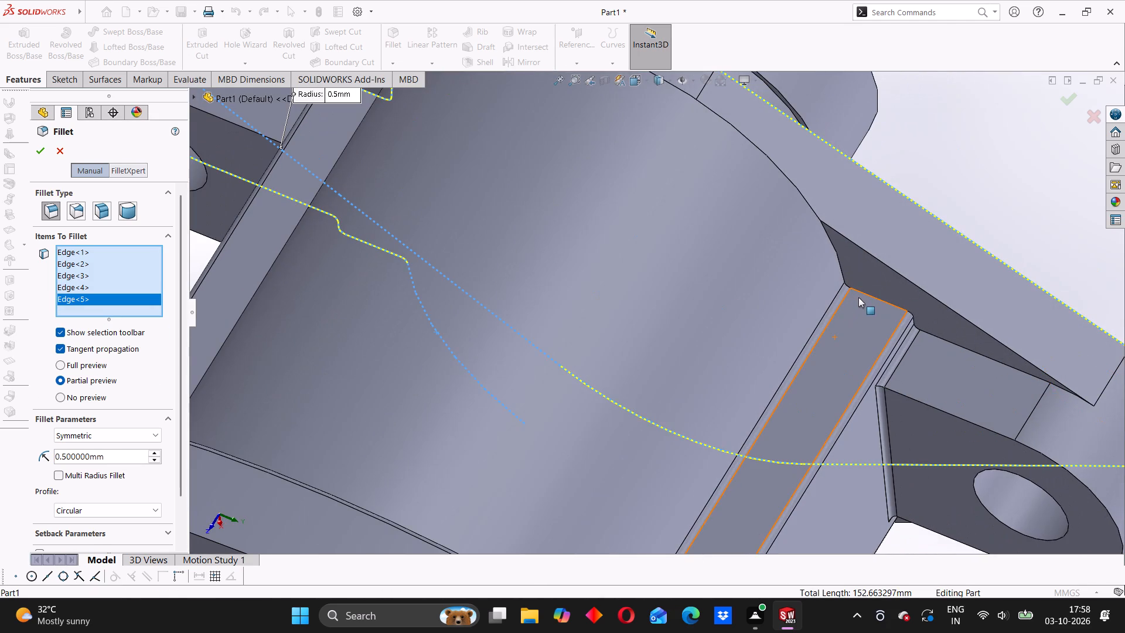
pyautogui.click(936, 336)
pyautogui.scroll(4, 948, 370)
pyautogui.moveTo(915, 409); pyautogui.dragTo(798, 330, button='middle')
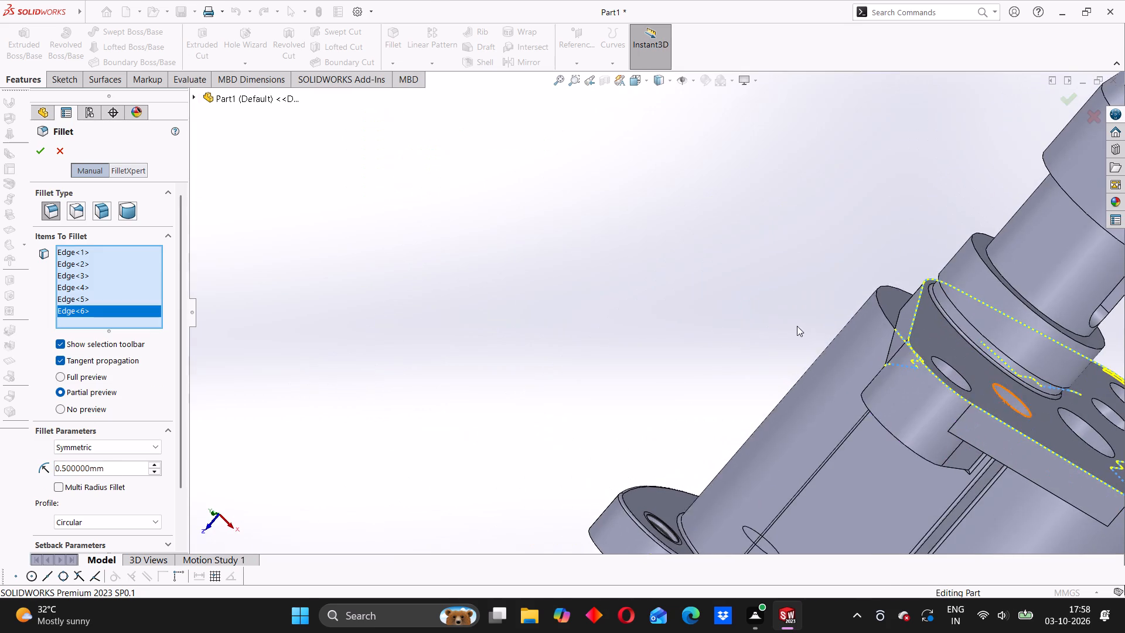
pyautogui.scroll(-6, 945, 457)
pyautogui.moveTo(939, 456); pyautogui.dragTo(960, 324, button='middle')
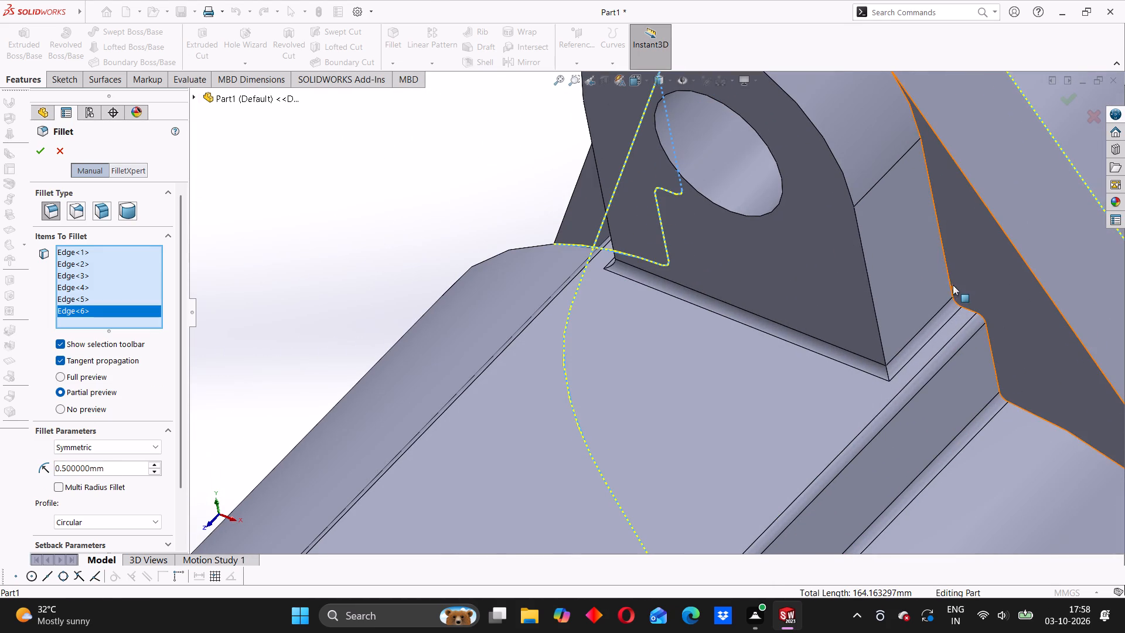
pyautogui.click(947, 264)
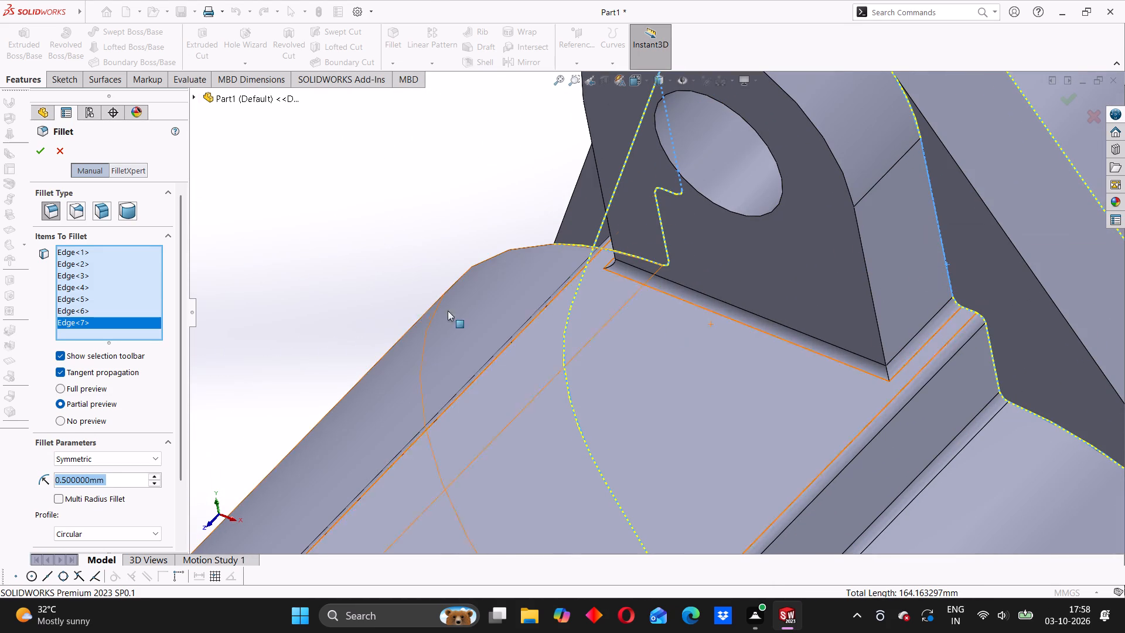
pyautogui.click(43, 146)
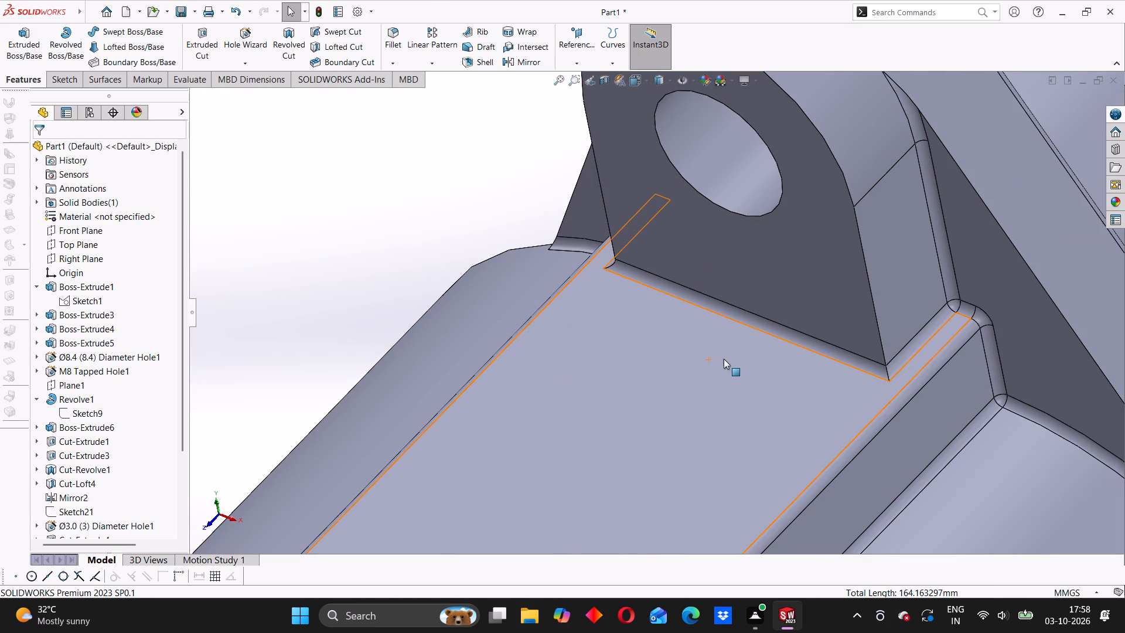
# Examine the new fillets around the rear flange, mounting ears and side blocks from several angles.
pyautogui.scroll(7, 775, 368)
pyautogui.moveTo(782, 371); pyautogui.dragTo(700, 359, button='middle')
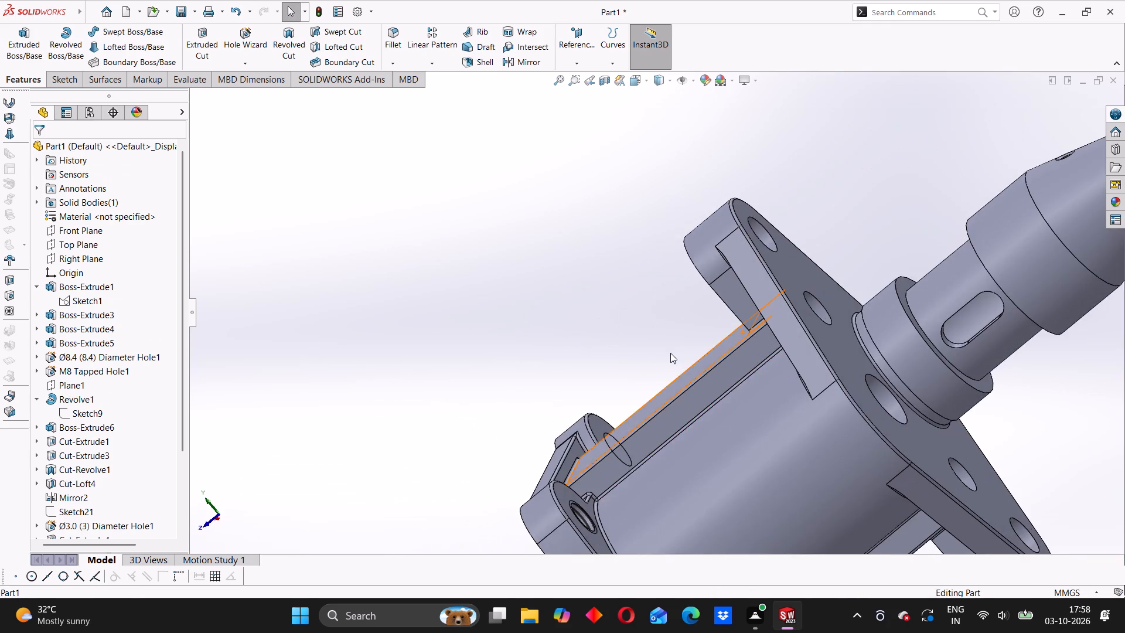
pyautogui.scroll(-2, 901, 424)
pyautogui.scroll(4, 896, 479)
pyautogui.moveTo(896, 478); pyautogui.dragTo(765, 393, button='middle')
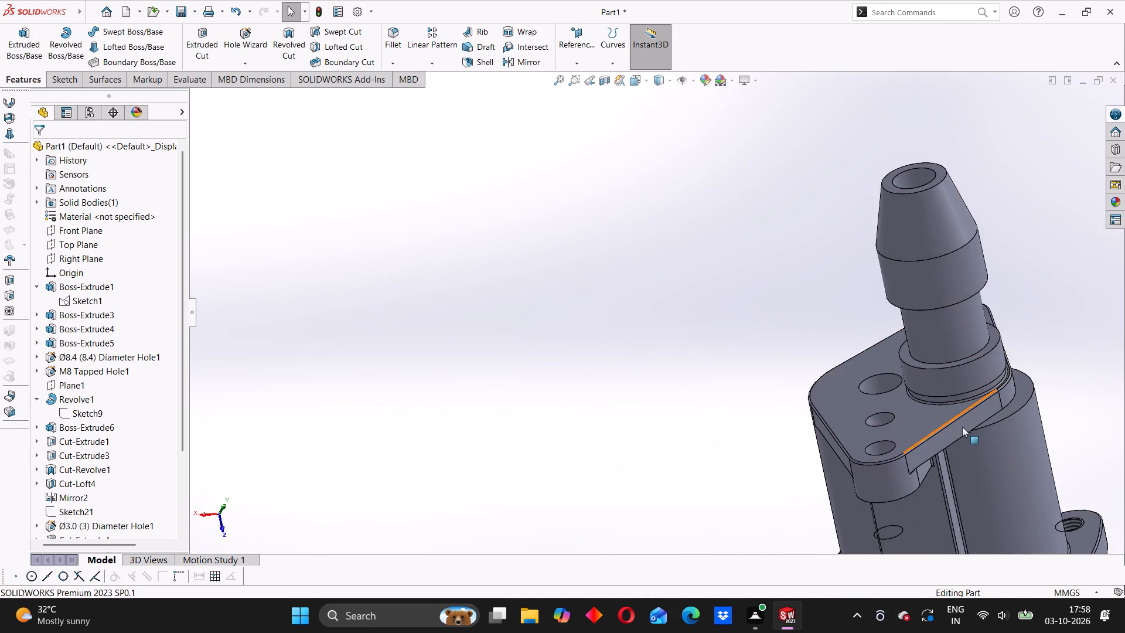
pyautogui.scroll(4, 962, 426)
pyautogui.scroll(3, 867, 442)
pyautogui.scroll(-6, 745, 334)
pyautogui.moveTo(771, 392); pyautogui.dragTo(734, 402, button='middle')
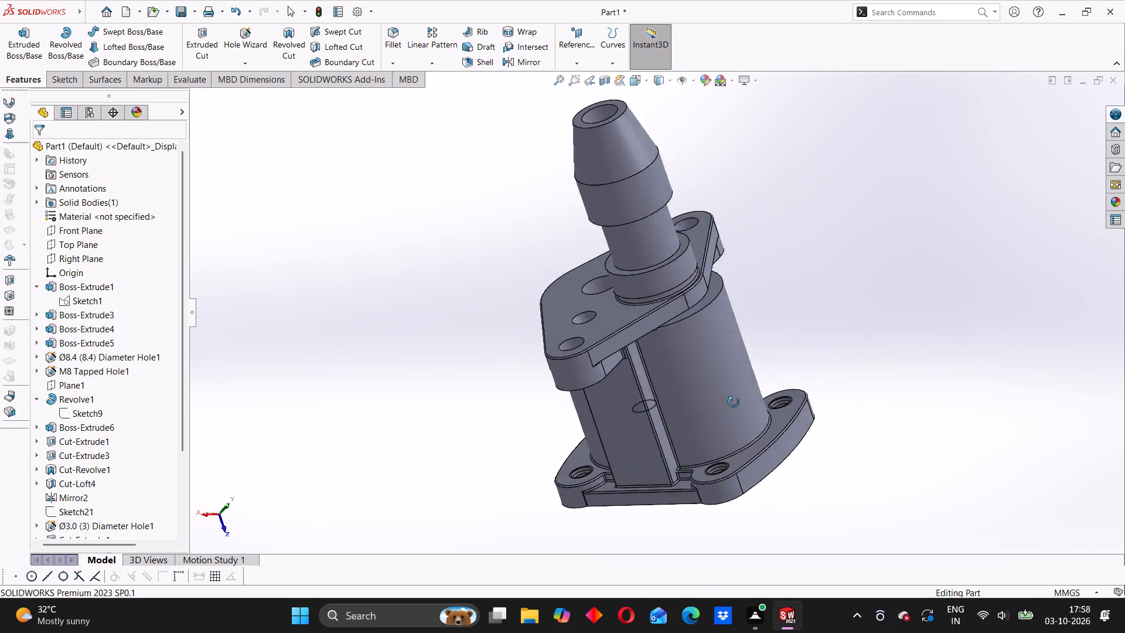
pyautogui.moveTo(734, 402); pyautogui.dragTo(669, 416, button='middle')
pyautogui.scroll(-4, 664, 328)
pyautogui.moveTo(716, 366); pyautogui.dragTo(602, 350, button='middle')
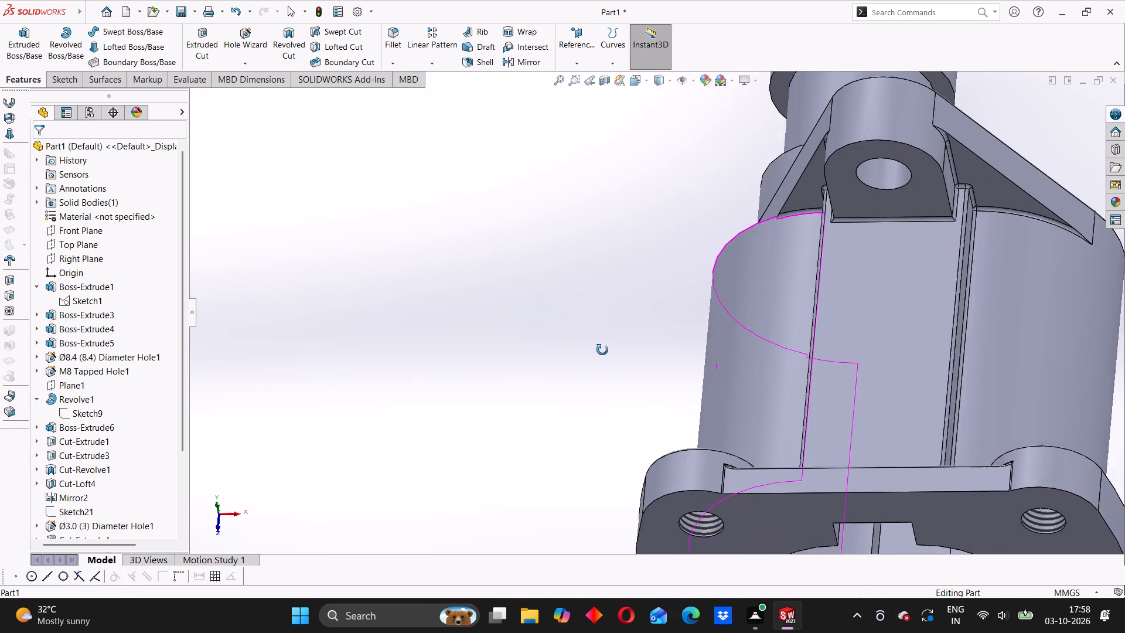
pyautogui.moveTo(602, 350); pyautogui.dragTo(763, 350, button='middle')
pyautogui.scroll(3, 611, 349)
pyautogui.moveTo(523, 329); pyautogui.dragTo(630, 349, button='middle')
pyautogui.scroll(3, 633, 344)
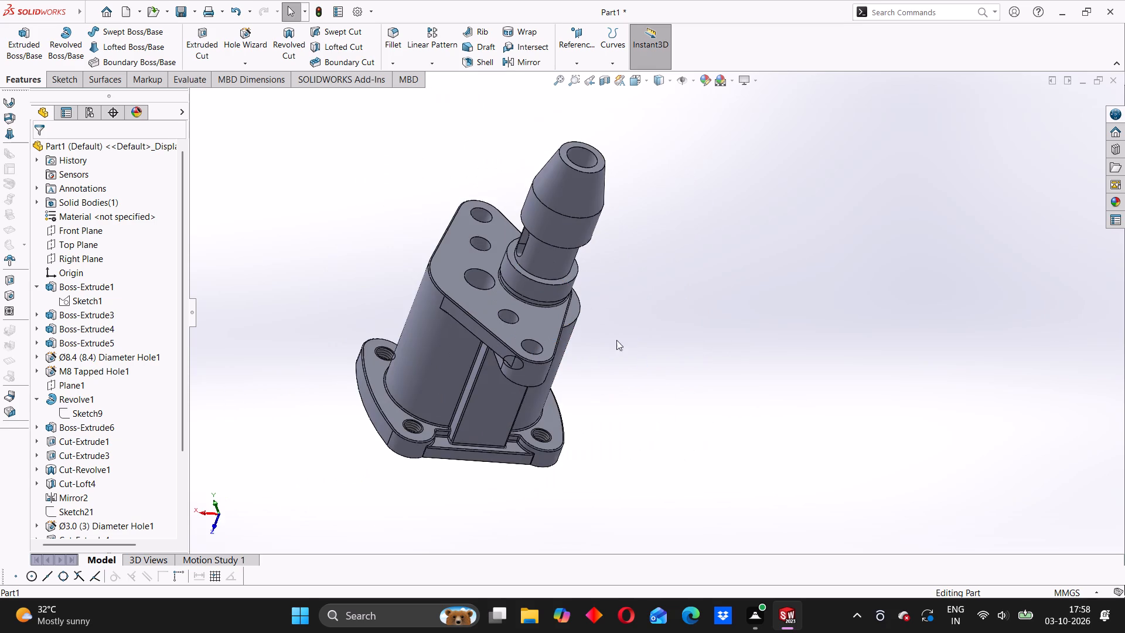
pyautogui.moveTo(619, 430); pyautogui.dragTo(550, 403, button='middle')
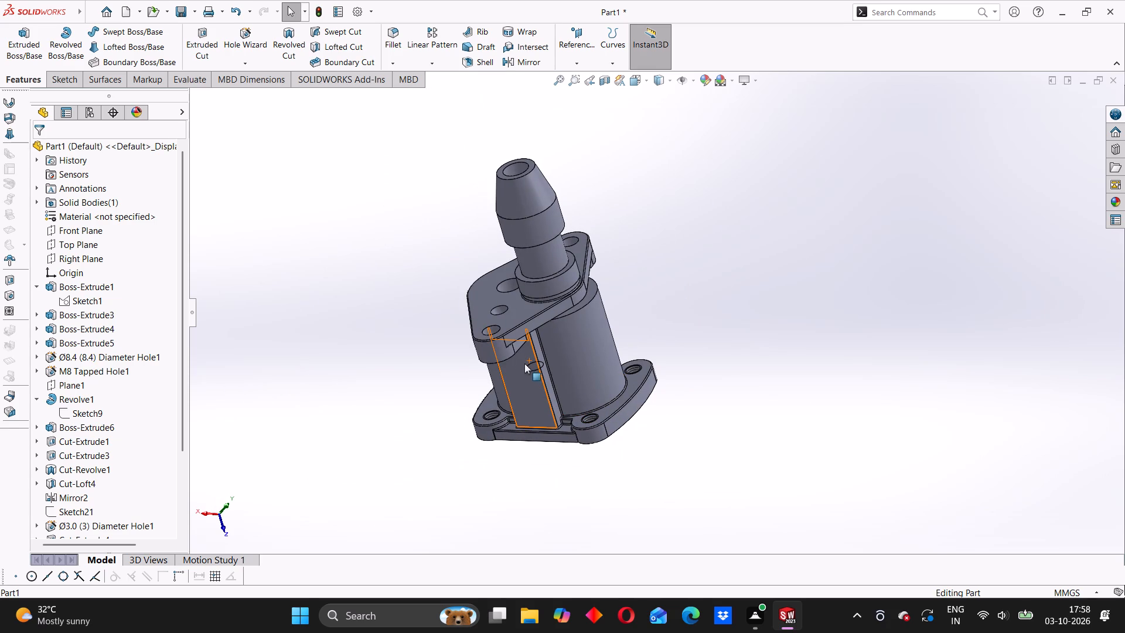
# Inspect the cosmetic thread circle showing on the flat side block below the rear flange.
pyautogui.scroll(-5, 525, 371)
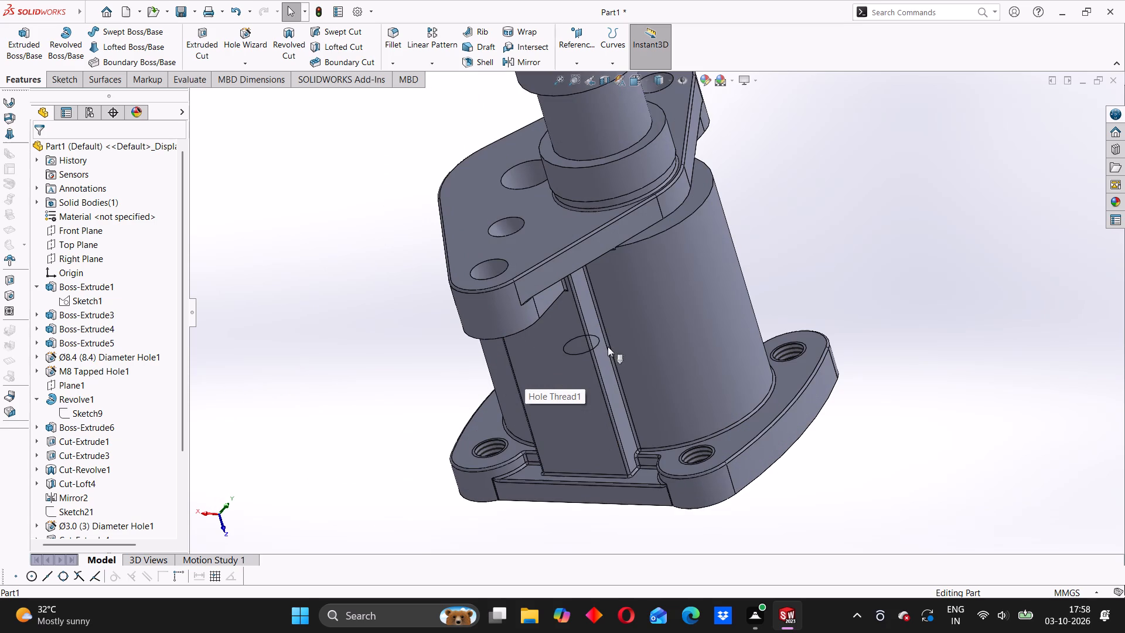
pyautogui.scroll(-3, 588, 345)
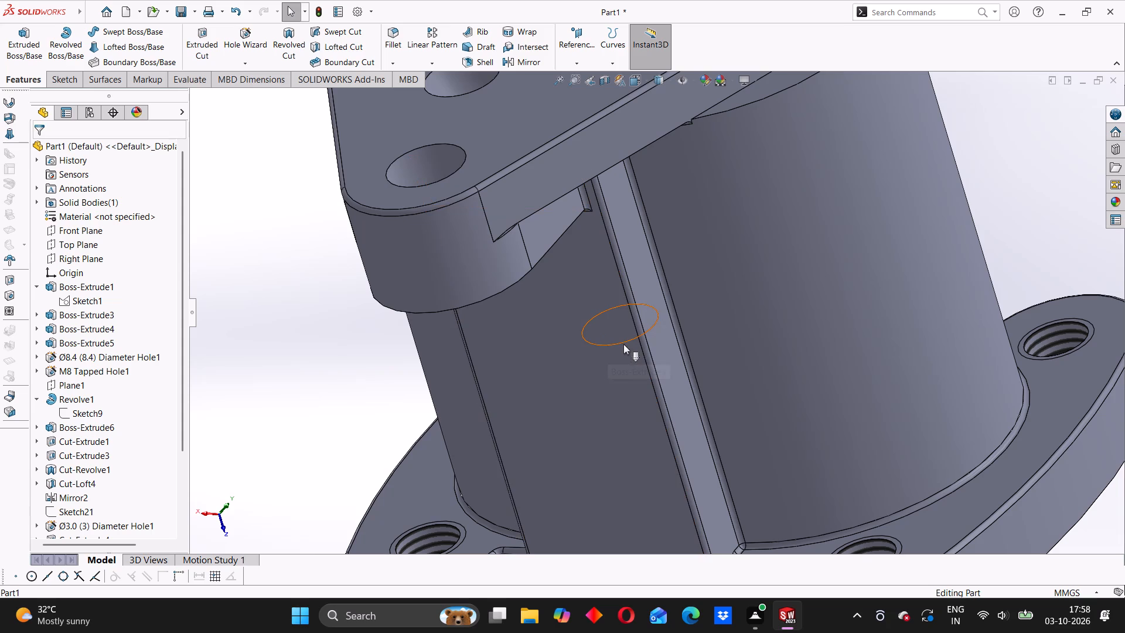
pyautogui.click(623, 344)
pyautogui.click(674, 314)
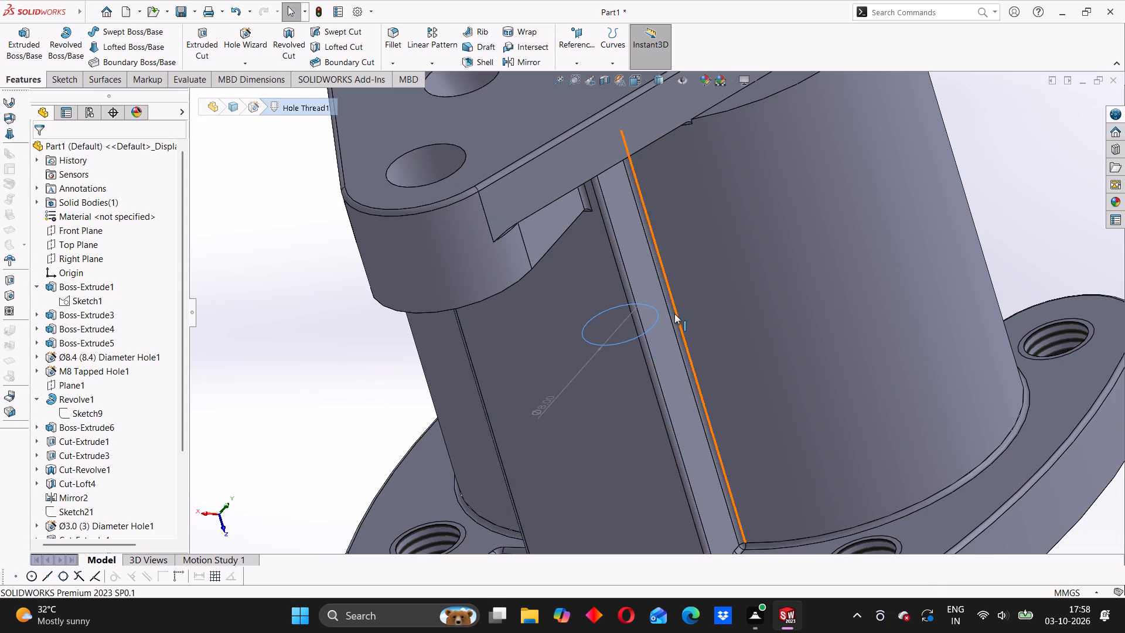
pyautogui.click(614, 344)
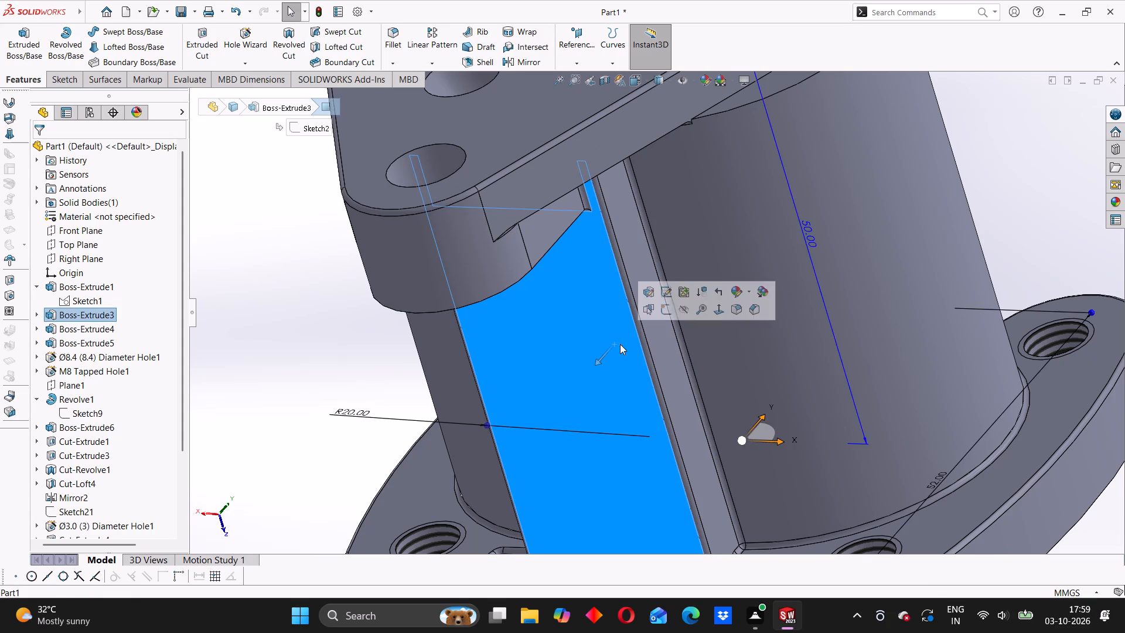
pyautogui.click(376, 322)
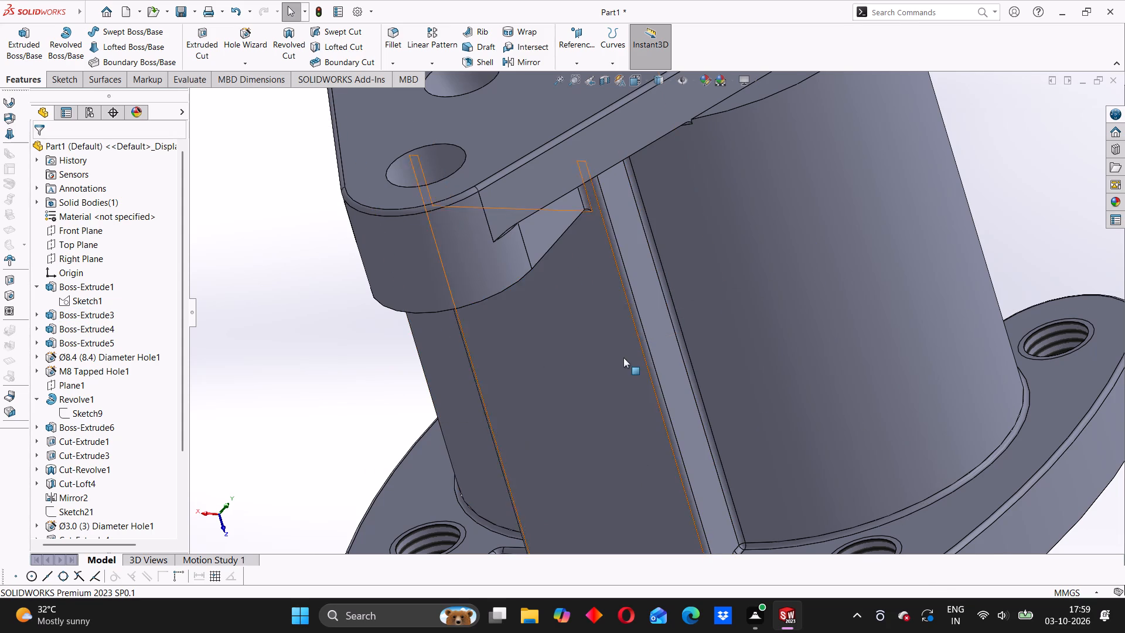
# Examine the whole part from the base flange bore around to the rear flange and nozzle for remaining unfilleted edges.
pyautogui.scroll(5, 623, 358)
pyautogui.moveTo(539, 382); pyautogui.dragTo(707, 252, button='middle')
pyautogui.scroll(1, 539, 382)
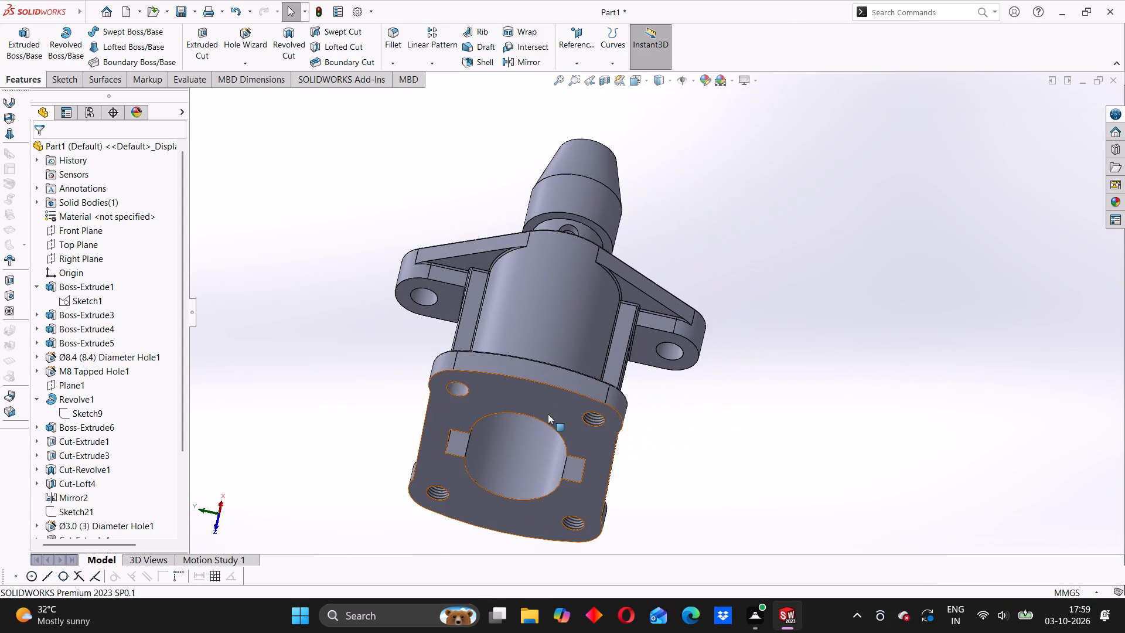
pyautogui.moveTo(554, 440); pyautogui.dragTo(585, 571, button='middle')
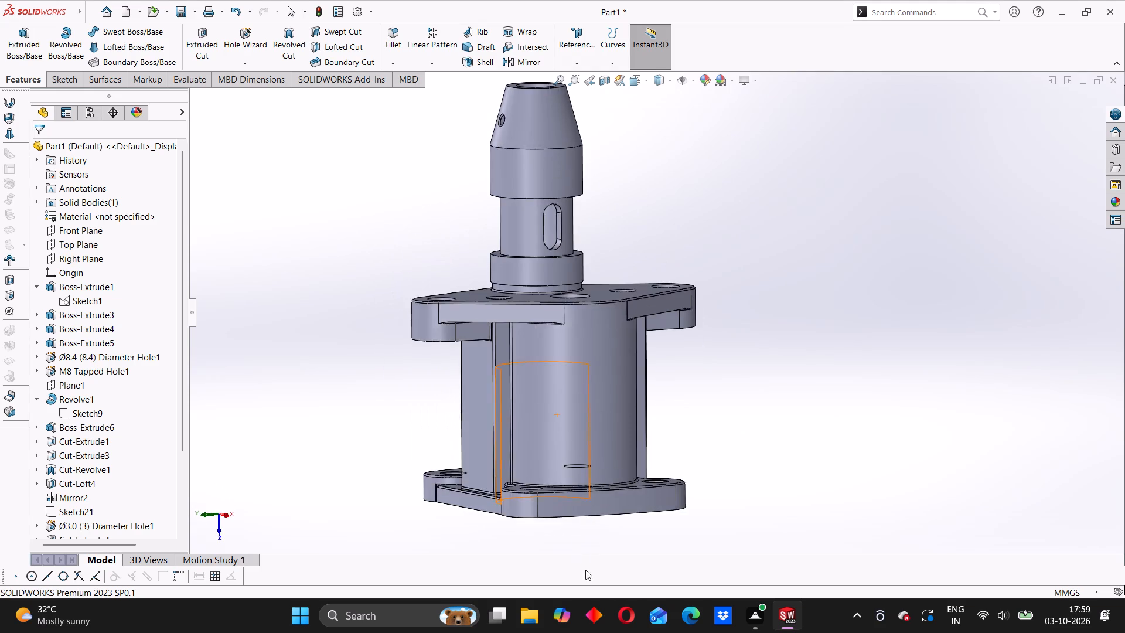
pyautogui.scroll(2, 531, 430)
pyautogui.moveTo(510, 414); pyautogui.dragTo(677, 452, button='middle')
pyautogui.scroll(-5, 568, 274)
pyautogui.moveTo(606, 409); pyautogui.dragTo(587, 428, button='middle')
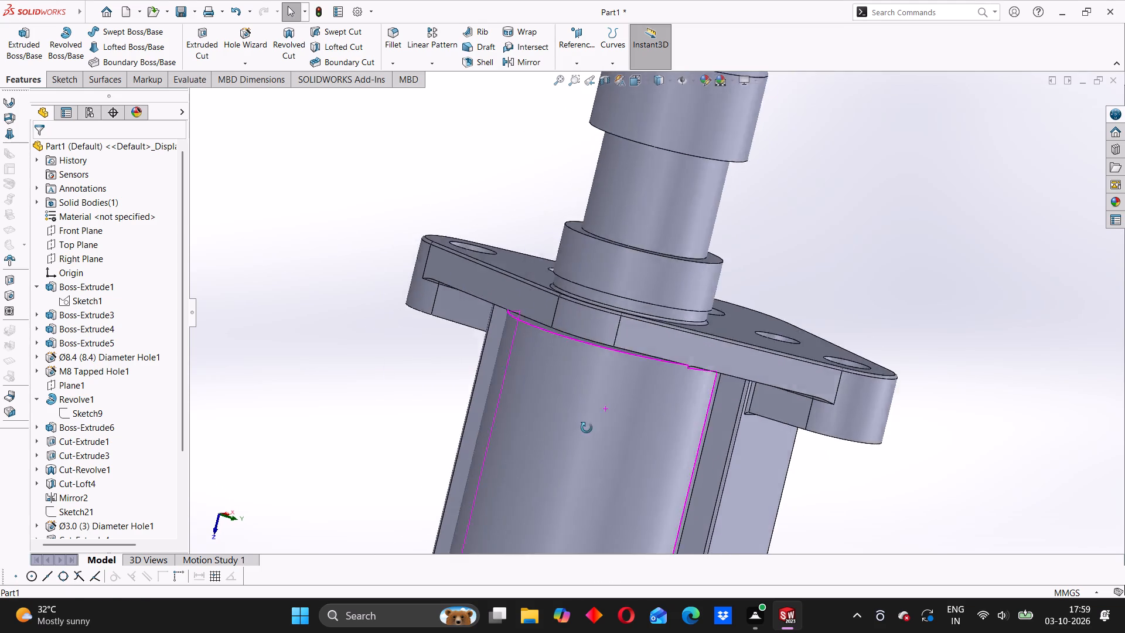
pyautogui.moveTo(587, 428); pyautogui.dragTo(558, 448, button='middle')
pyautogui.scroll(3, 813, 470)
pyautogui.moveTo(710, 439); pyautogui.dragTo(681, 468, button='middle')
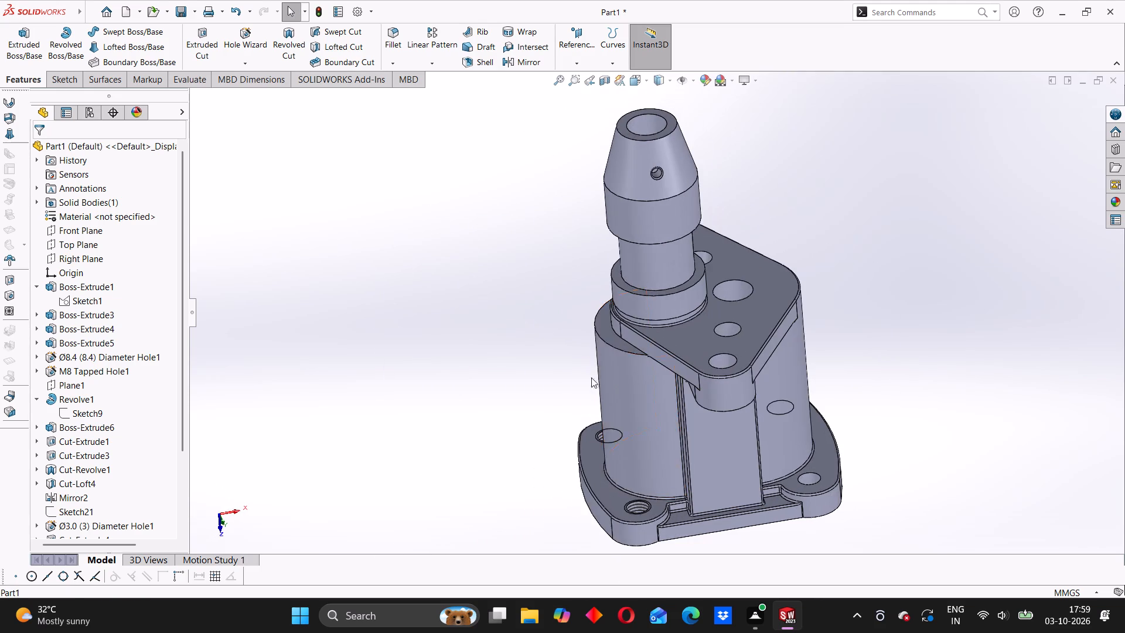
# Select the cosmetic thread circle showing on the cylindrical body and try to edit its diameter dimension.
pyautogui.scroll(-6, 615, 334)
pyautogui.moveTo(606, 350); pyautogui.dragTo(651, 375, button='middle')
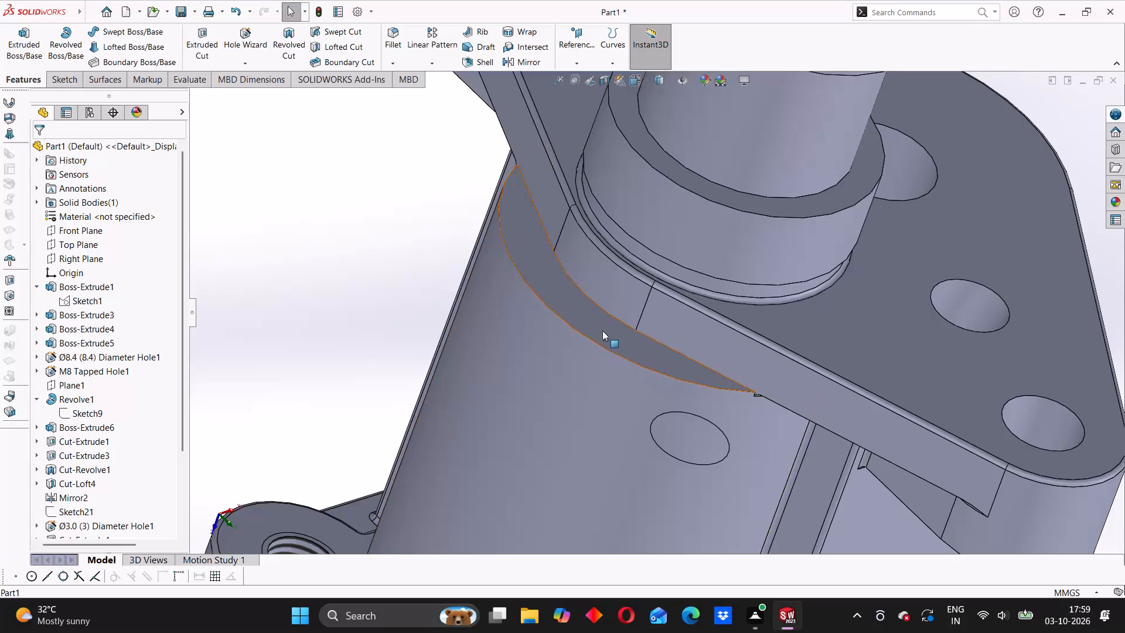
pyautogui.click(663, 450)
pyautogui.scroll(2, 605, 454)
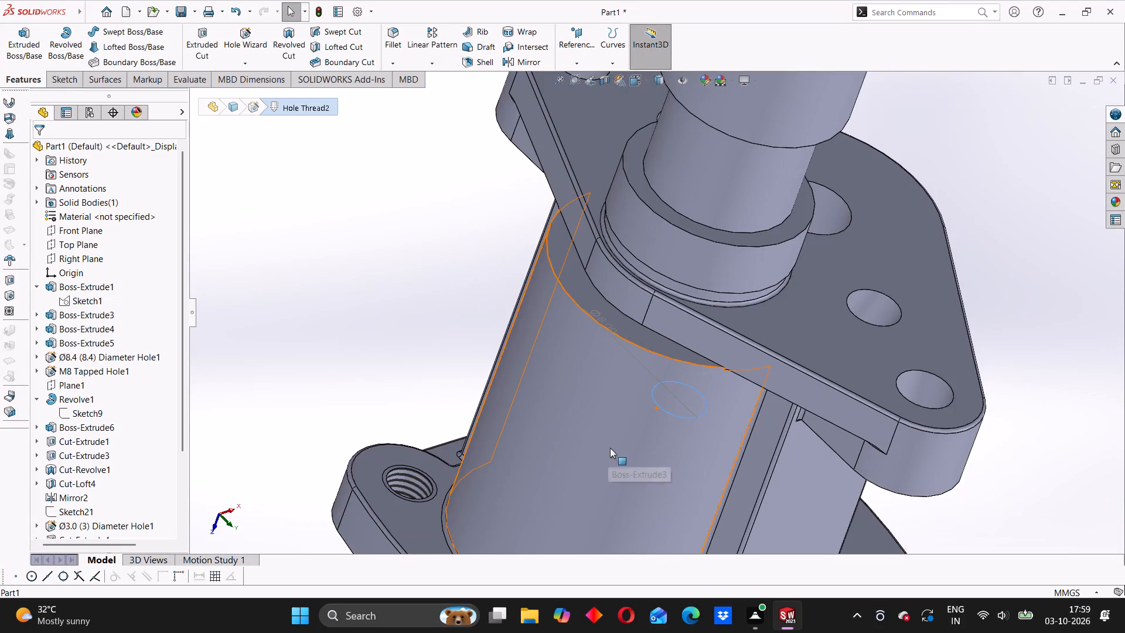
pyautogui.moveTo(580, 458); pyautogui.dragTo(659, 381, button='middle')
pyautogui.scroll(4, 530, 436)
pyautogui.moveTo(493, 464); pyautogui.dragTo(529, 345, button='middle')
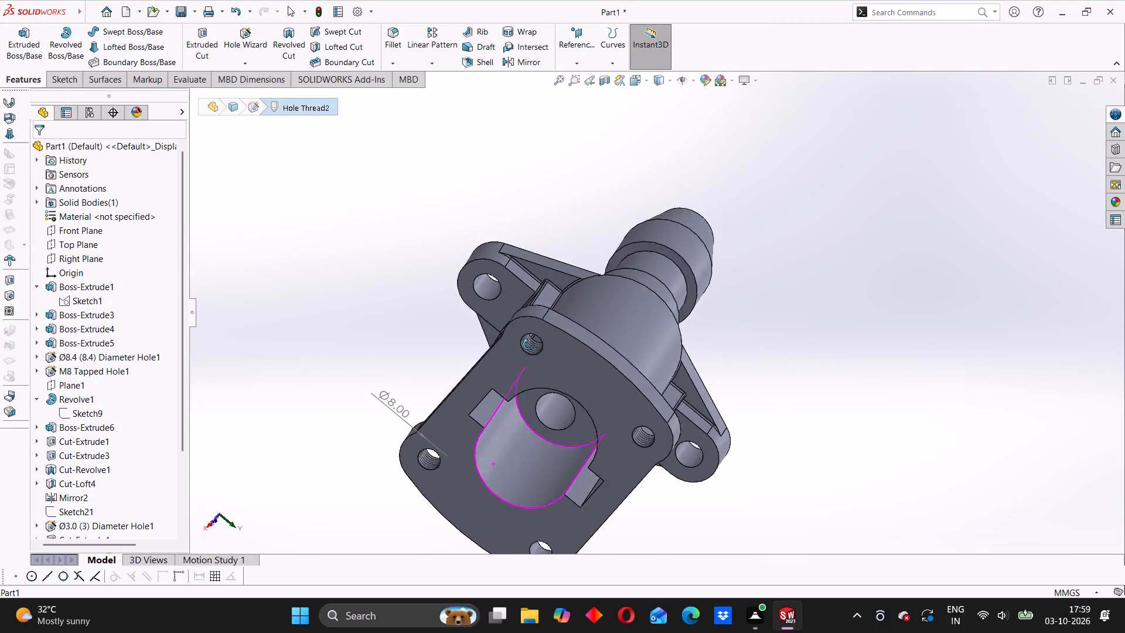
pyautogui.moveTo(529, 345); pyautogui.dragTo(537, 319, button='middle')
pyautogui.moveTo(572, 349); pyautogui.dragTo(571, 361, button='middle')
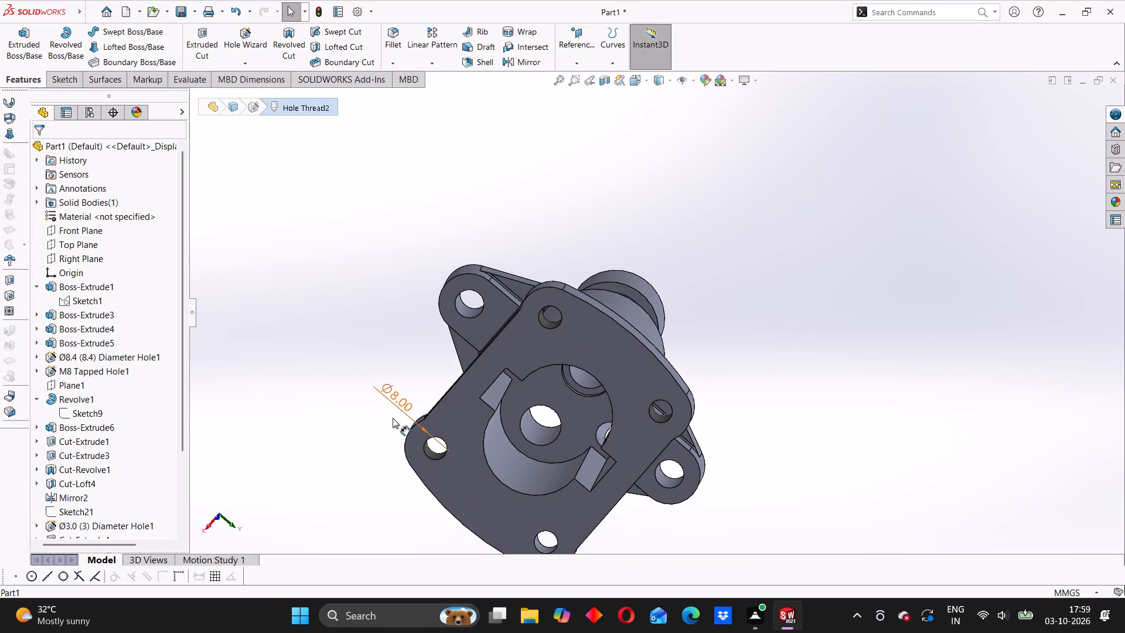
pyautogui.click(397, 399)
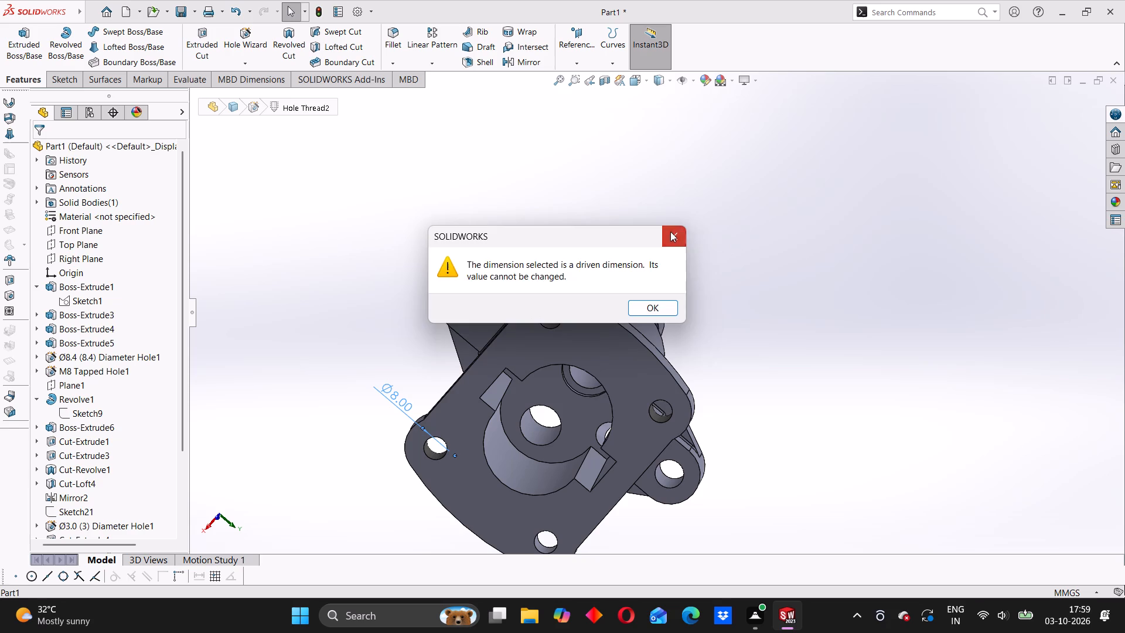
pyautogui.click(670, 231)
pyautogui.click(339, 331)
# Apply a 0.5 mm fillet to the rear flange's side edge where it meets the cylindrical body, with tangent propagation.
pyautogui.moveTo(568, 357); pyautogui.dragTo(523, 484, button='middle')
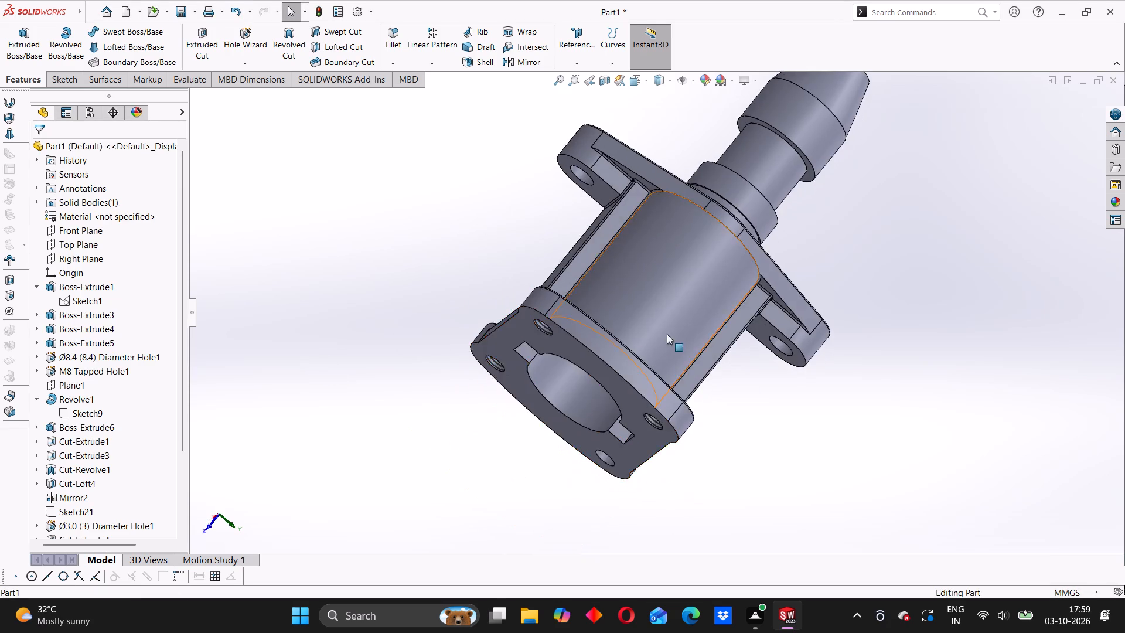
pyautogui.moveTo(655, 350); pyautogui.dragTo(574, 439, button='middle')
pyautogui.moveTo(677, 263); pyautogui.dragTo(690, 275, button='middle')
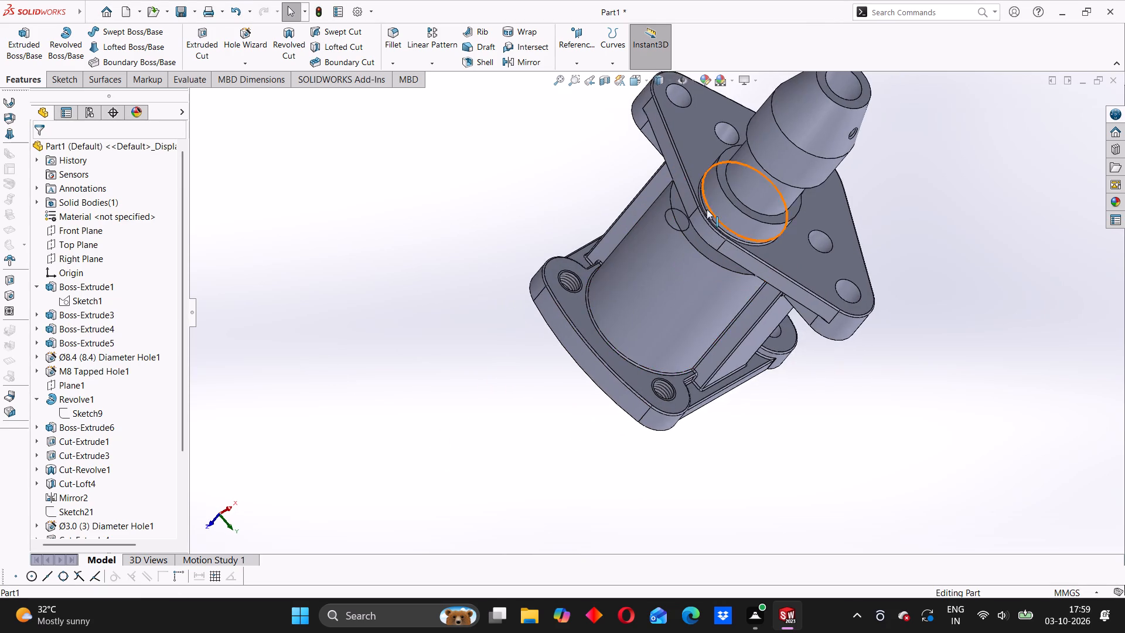
pyautogui.scroll(-3, 706, 209)
pyautogui.scroll(-1, 673, 246)
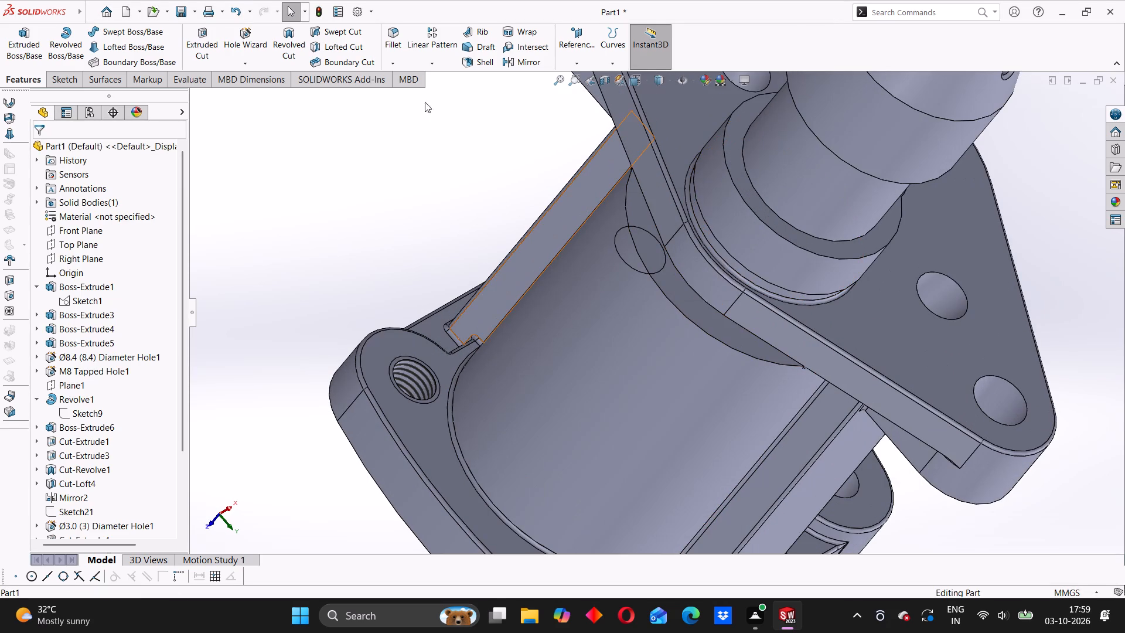
pyautogui.click(401, 51)
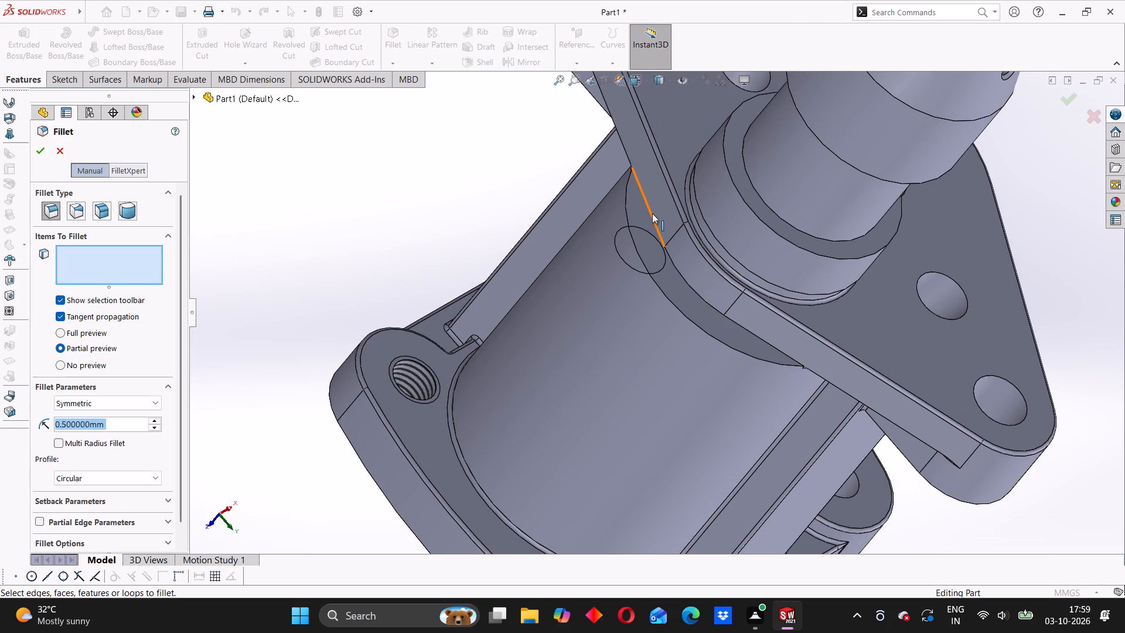
pyautogui.click(652, 213)
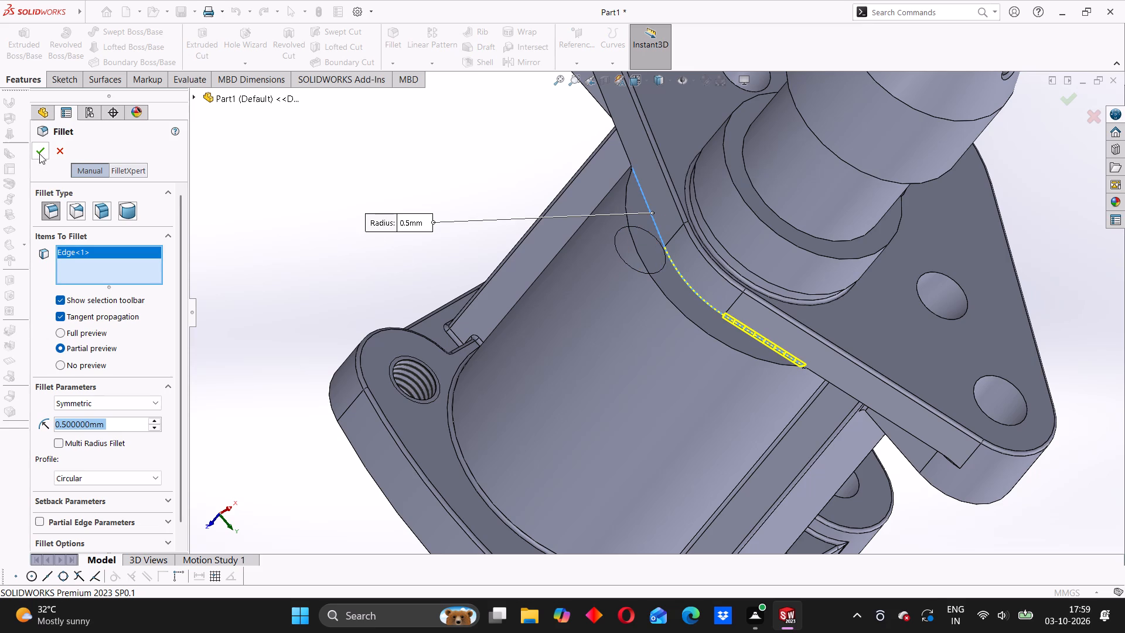
pyautogui.click(39, 153)
# Examine the part from the nozzle end, rear flange and side for remaining unfilleted edges.
pyautogui.moveTo(530, 260); pyautogui.dragTo(489, 251, button='middle')
pyautogui.scroll(6, 549, 265)
pyautogui.moveTo(677, 301); pyautogui.dragTo(654, 307, button='middle')
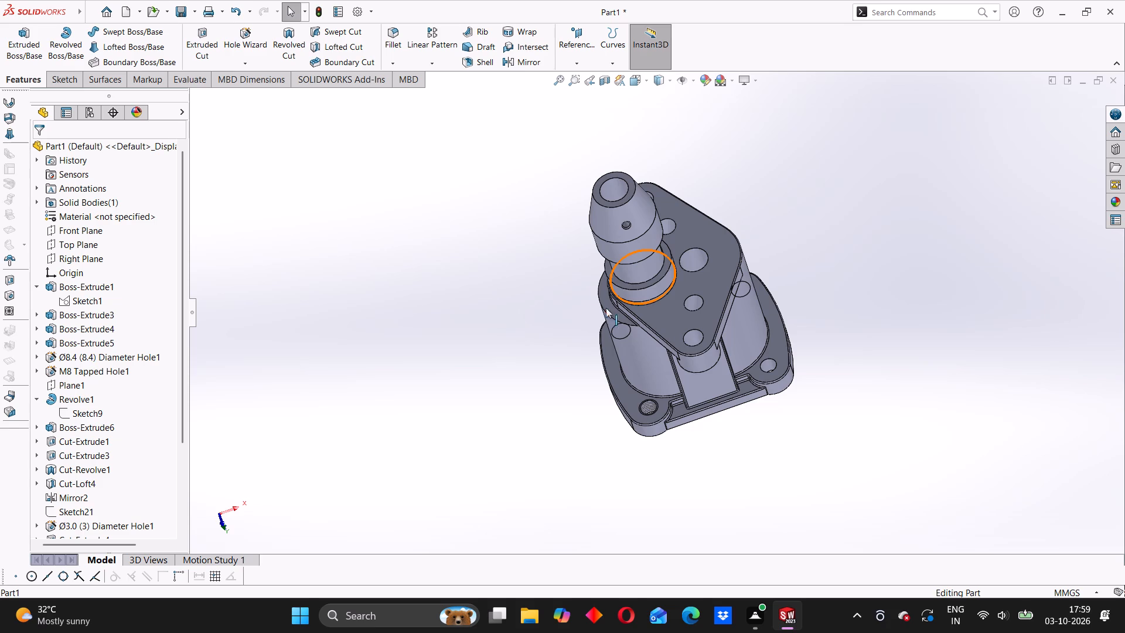
pyautogui.scroll(-3, 659, 329)
pyautogui.scroll(2, 715, 400)
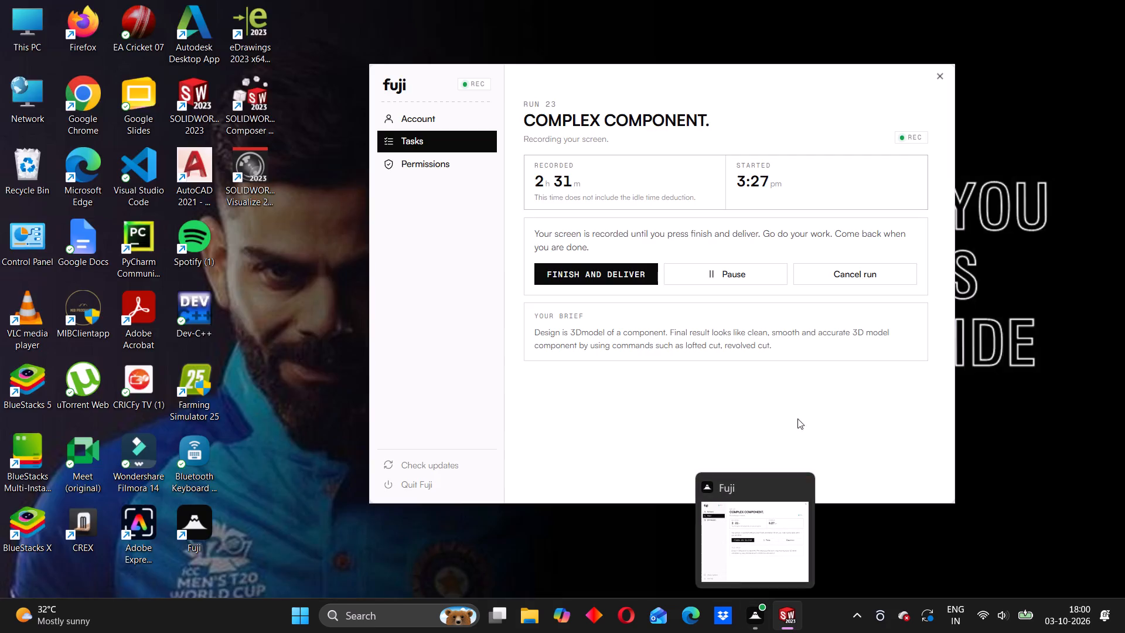
pyautogui.scroll(3, 746, 385)
pyautogui.moveTo(748, 423); pyautogui.dragTo(679, 397, button='middle')
pyautogui.scroll(1, 656, 396)
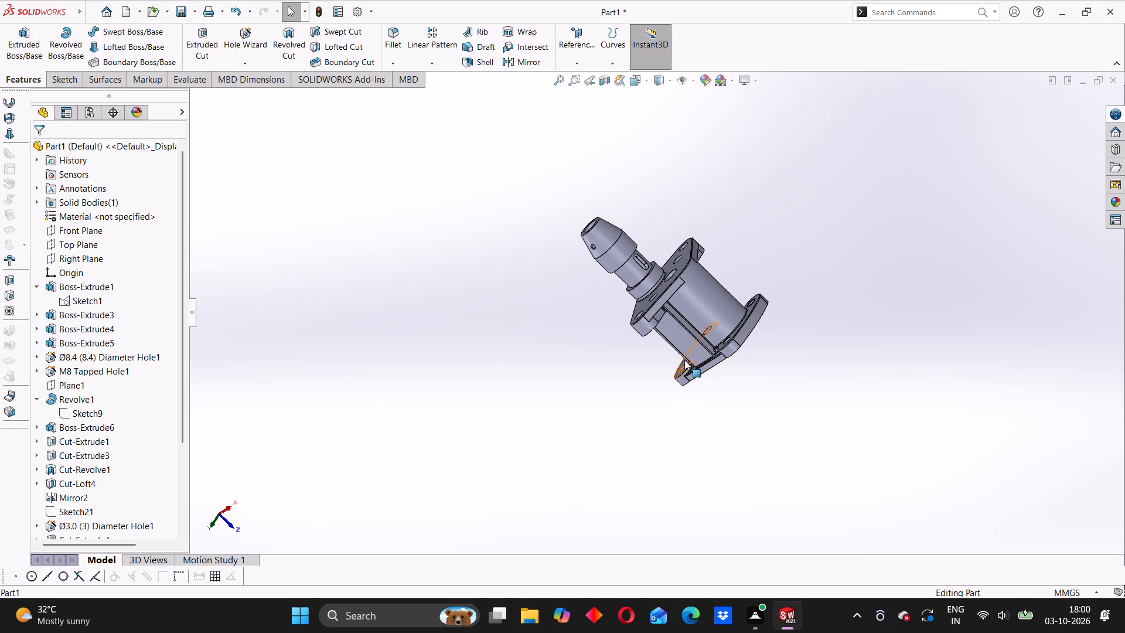
pyautogui.scroll(-3, 684, 360)
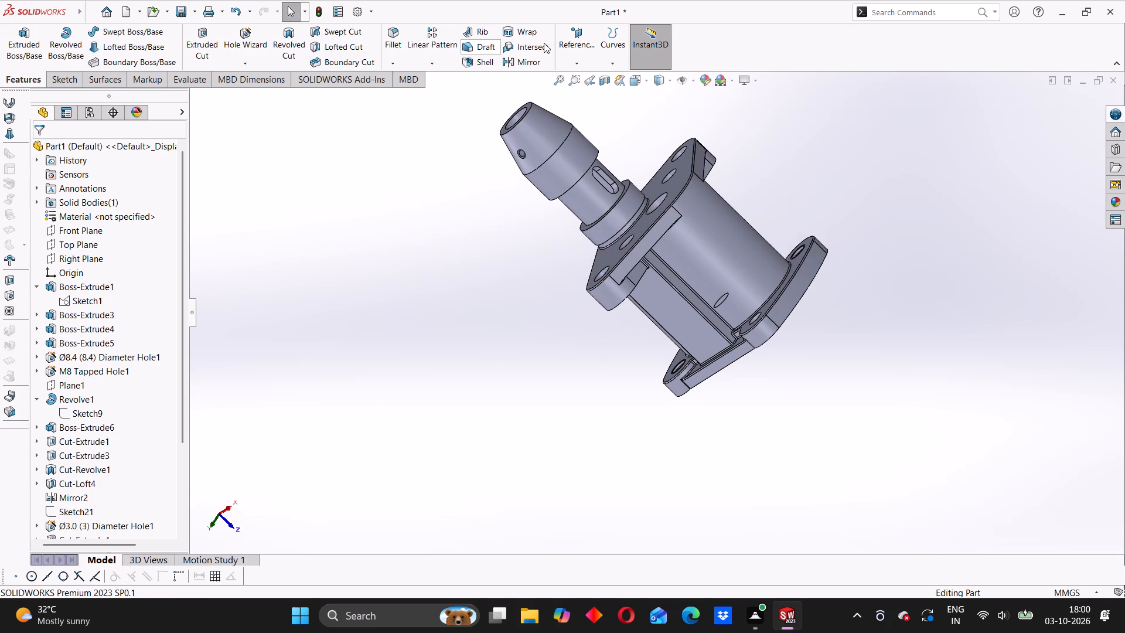
# Begin a 0.5 mm fillet inside the base flange pocket, selecting only the upper semicircular edge of its floor.
pyautogui.click(393, 38)
pyautogui.moveTo(727, 386); pyautogui.dragTo(694, 328, button='middle')
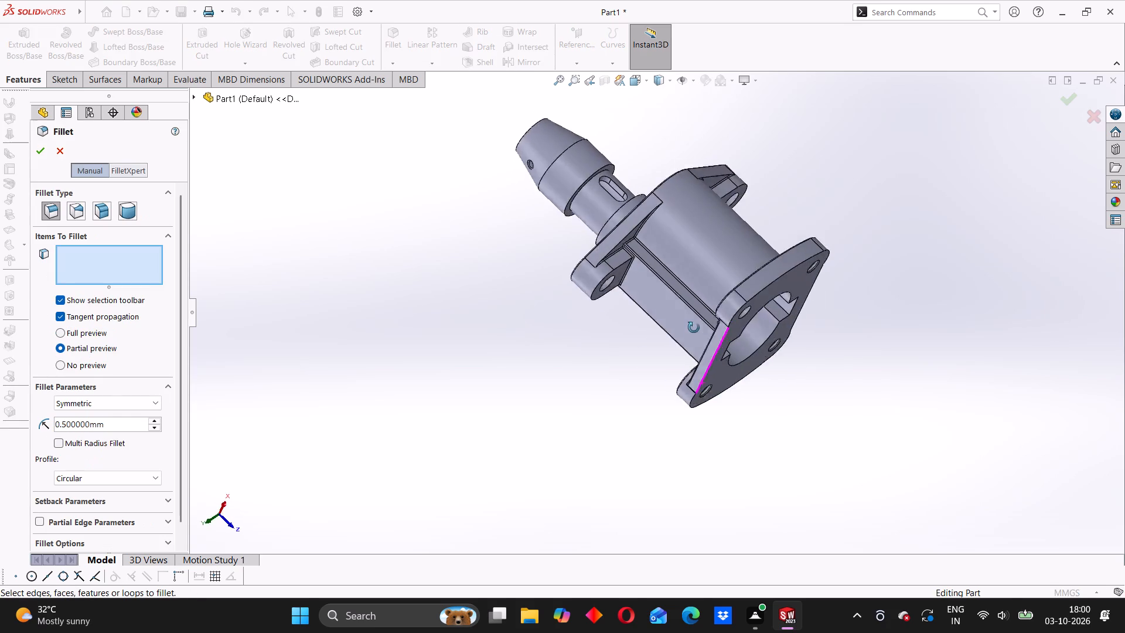
pyautogui.moveTo(694, 328); pyautogui.dragTo(611, 171, button='middle')
pyautogui.scroll(-4, 746, 373)
pyautogui.scroll(-4, 758, 273)
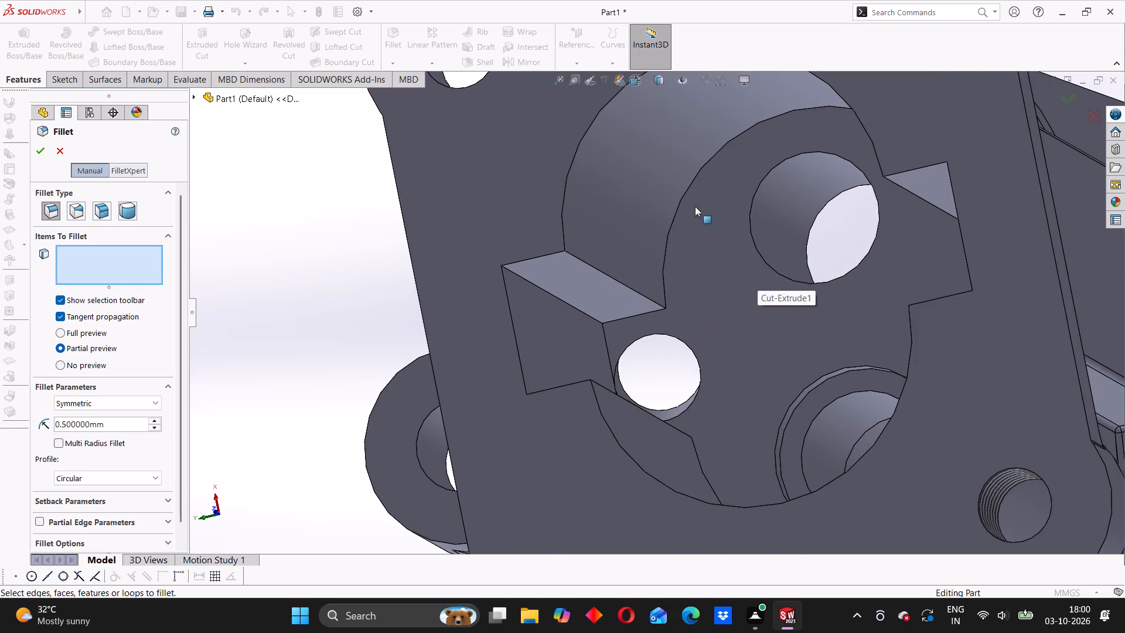
pyautogui.click(684, 205)
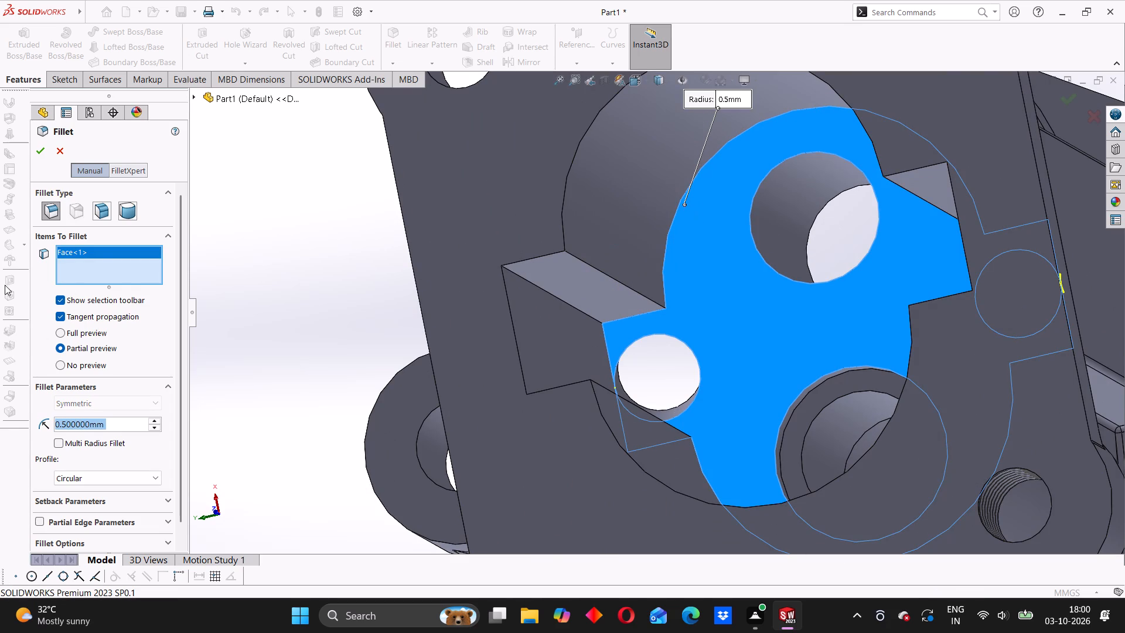
pyautogui.rightClick(124, 262)
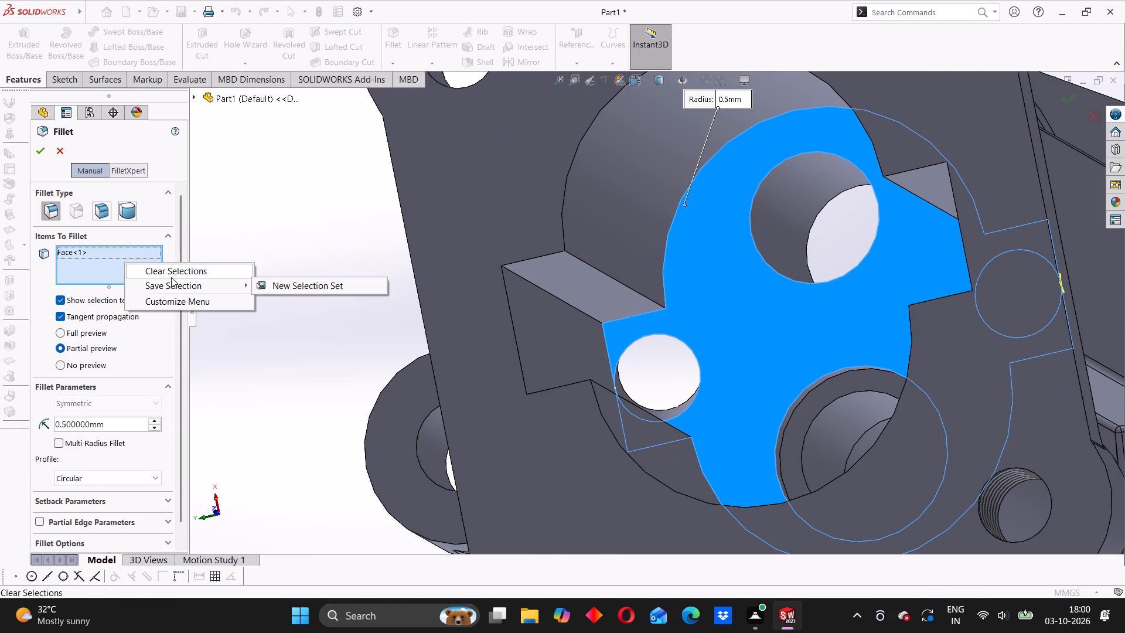
pyautogui.click(171, 277)
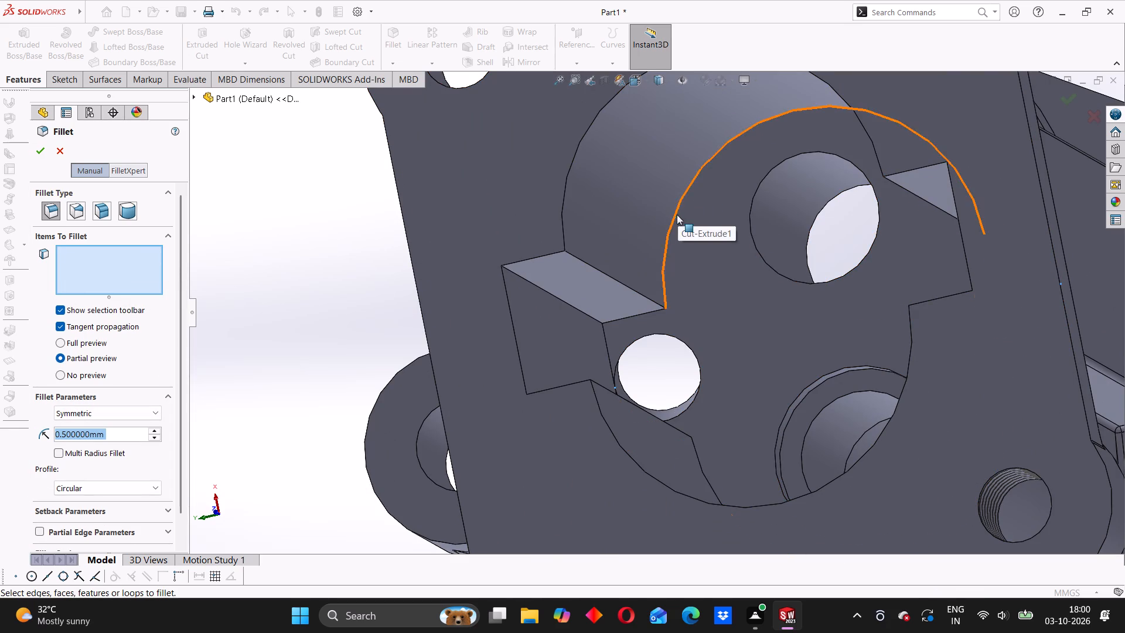
pyautogui.click(677, 215)
pyautogui.rightClick(83, 253)
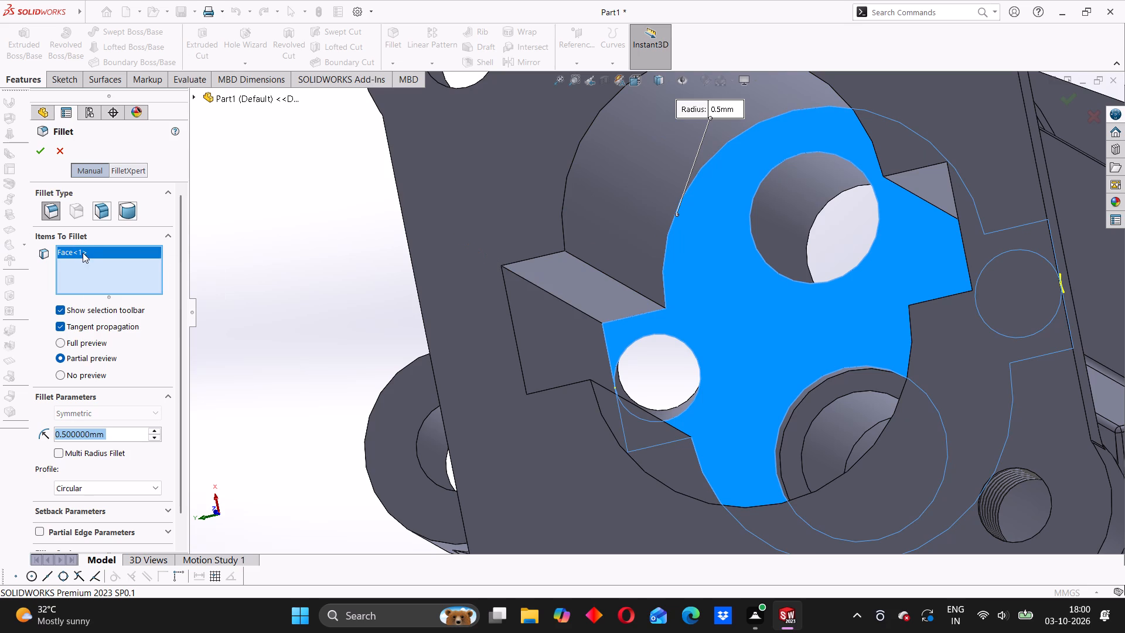
pyautogui.click(135, 283)
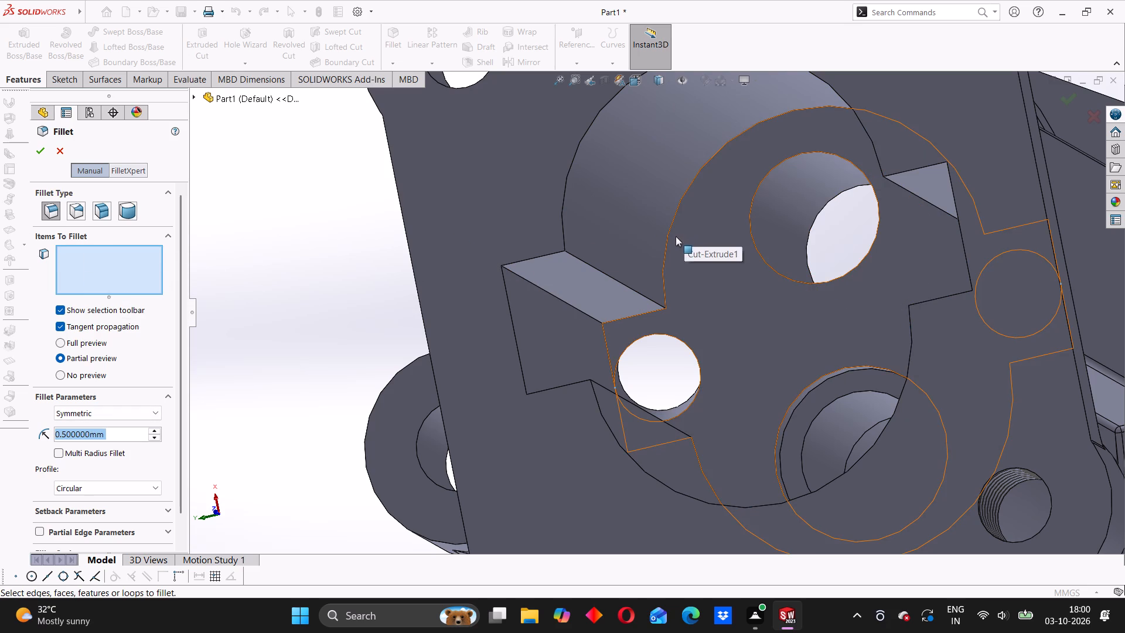
pyautogui.click(666, 250)
# Add the floor edges of the adjoining side notch and the pocket's lower semicircular floor edge to the fillet selection.
pyautogui.moveTo(692, 285); pyautogui.dragTo(714, 297, button='middle')
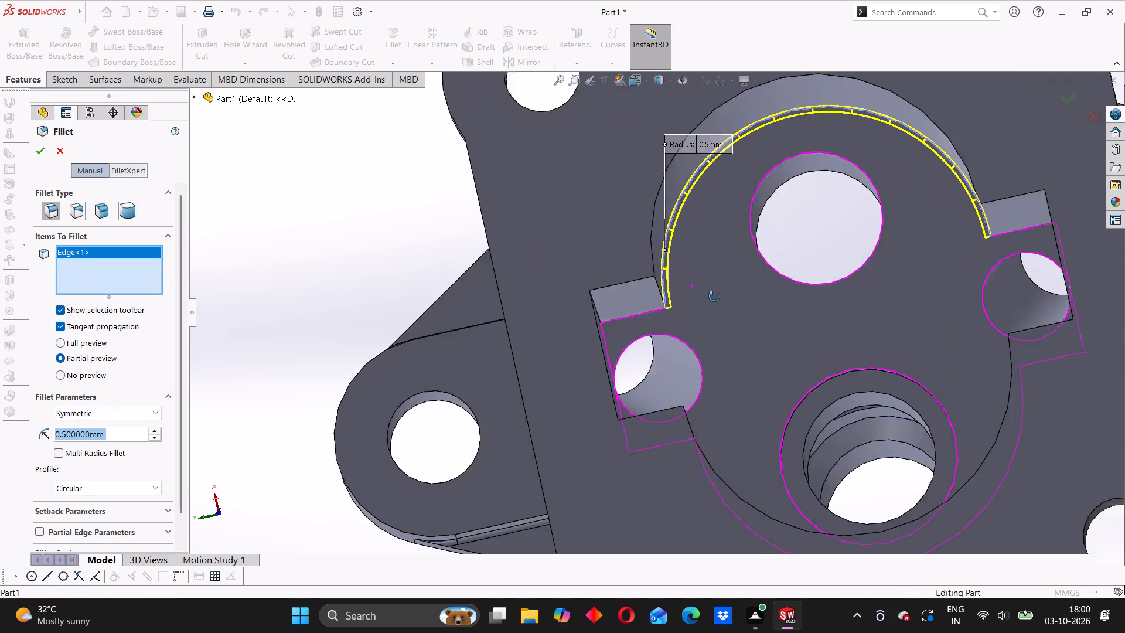
pyautogui.moveTo(714, 297); pyautogui.dragTo(716, 297, button='middle')
pyautogui.moveTo(780, 306); pyautogui.dragTo(732, 302, button='middle')
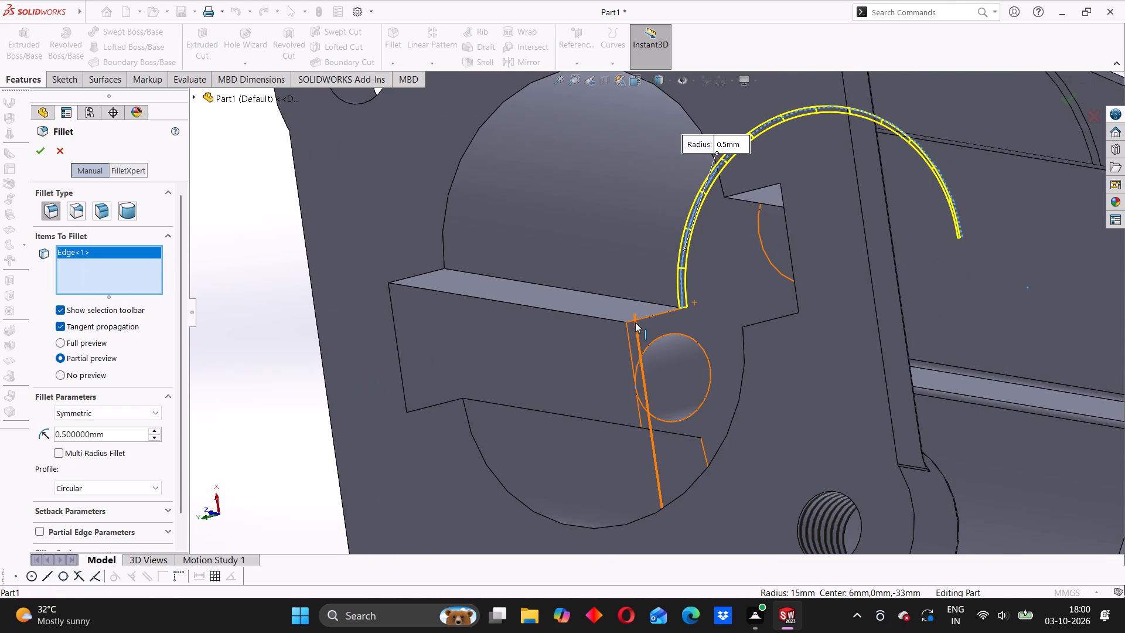
pyautogui.click(640, 319)
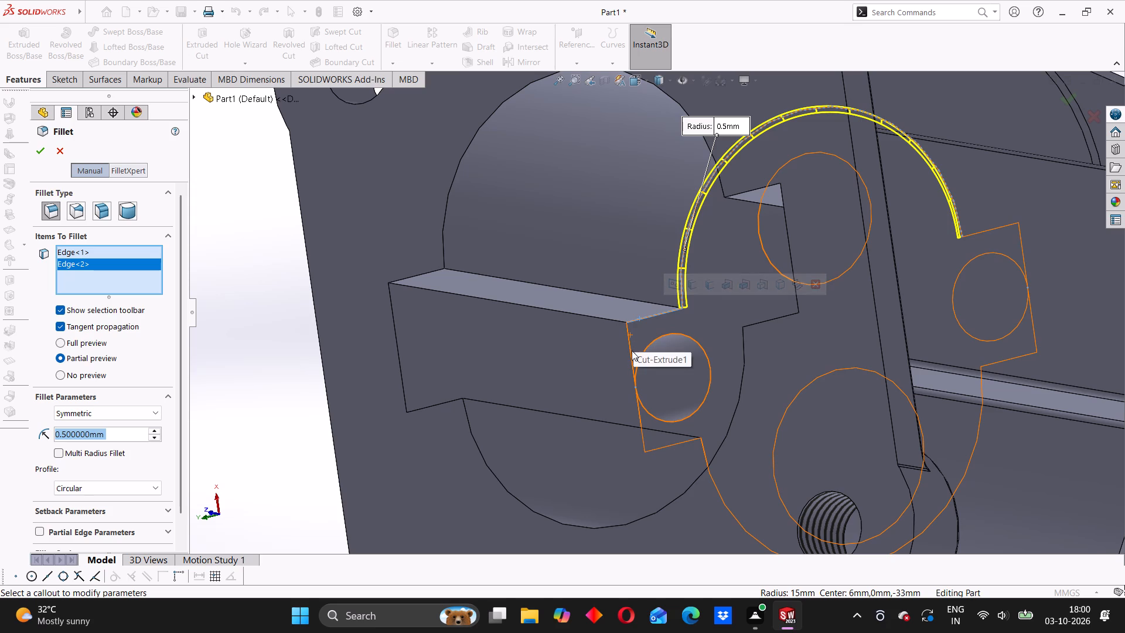
pyautogui.click(632, 350)
pyautogui.moveTo(742, 397); pyautogui.dragTo(742, 399, button='middle')
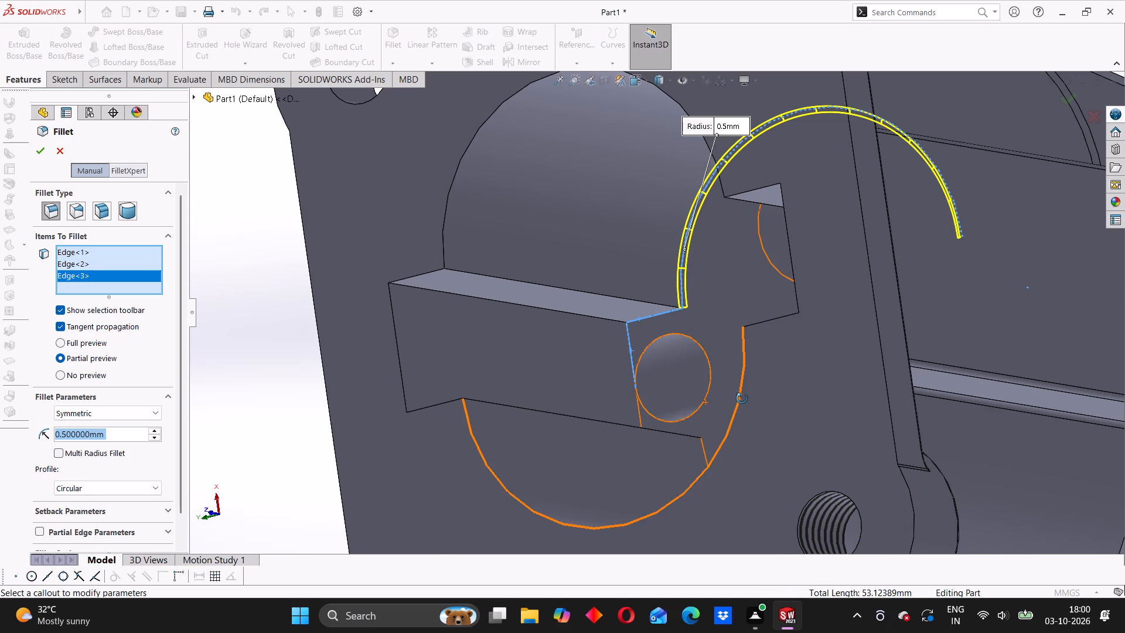
pyautogui.moveTo(742, 399); pyautogui.dragTo(754, 465, button='middle')
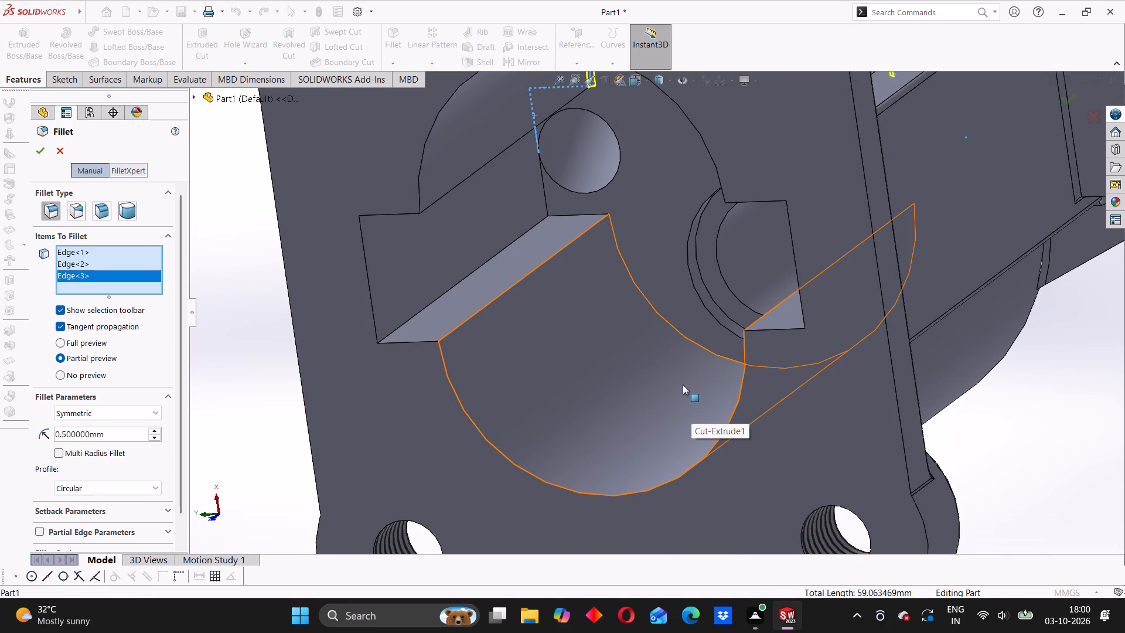
pyautogui.scroll(-2, 575, 304)
pyautogui.moveTo(537, 283); pyautogui.dragTo(545, 269, button='middle')
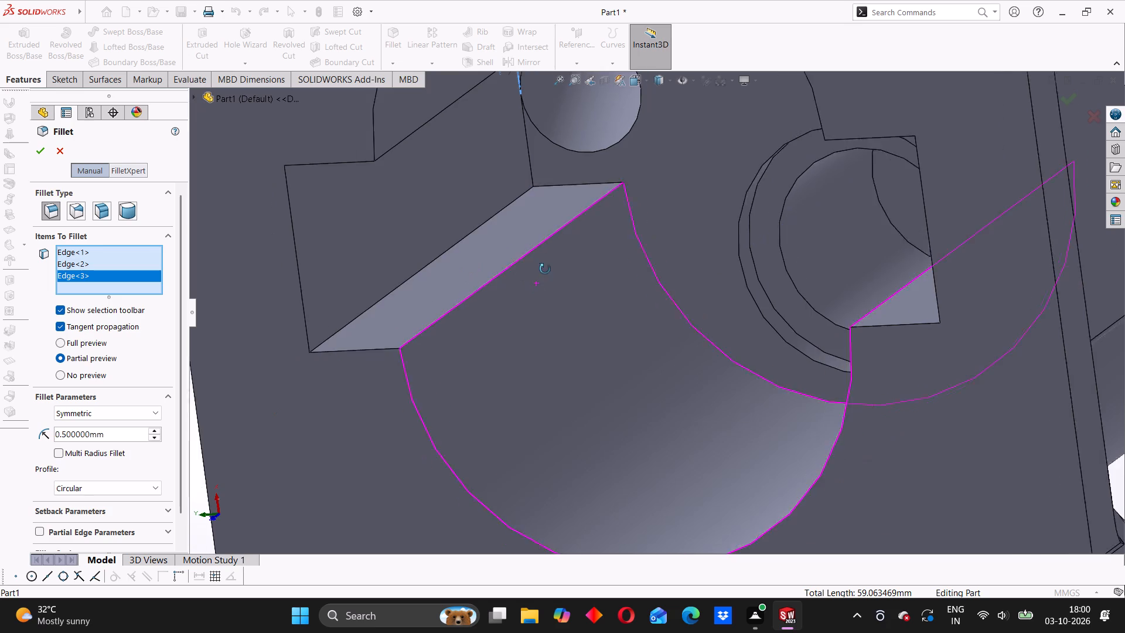
pyautogui.moveTo(545, 269); pyautogui.dragTo(553, 249, button='middle')
pyautogui.scroll(-3, 501, 198)
pyautogui.click(493, 213)
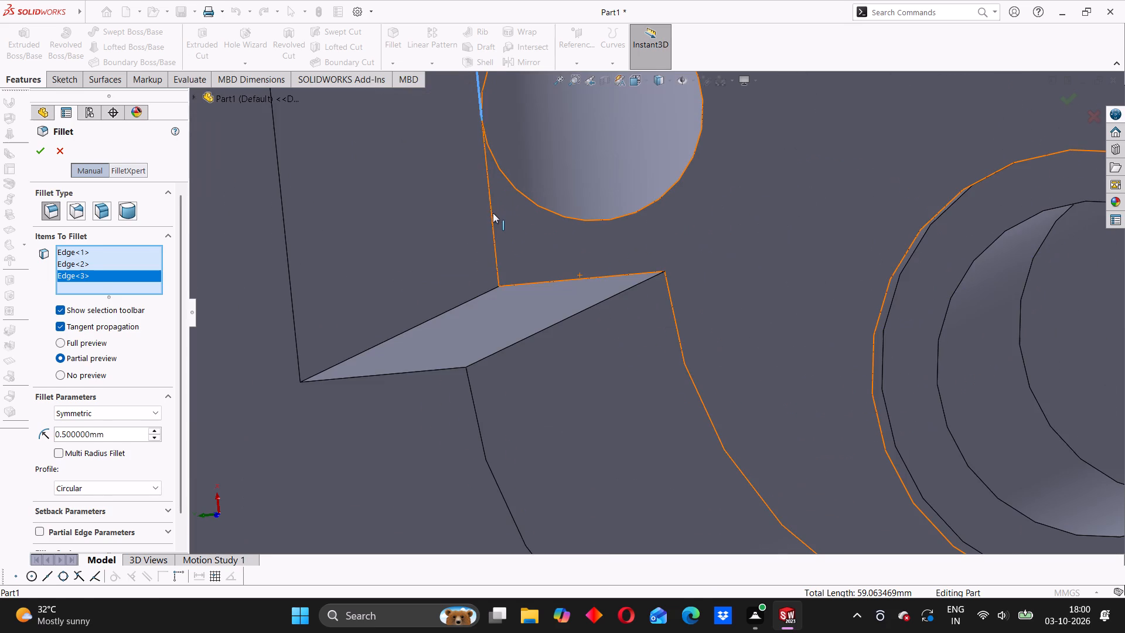
pyautogui.moveTo(601, 277); pyautogui.dragTo(598, 321, button='middle')
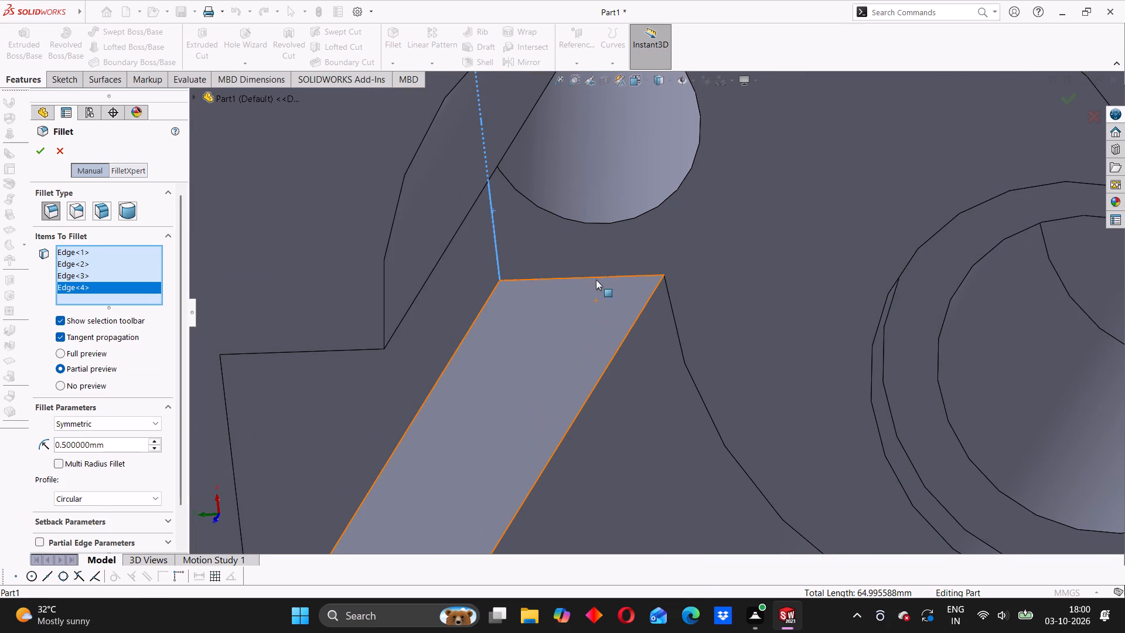
pyautogui.click(602, 279)
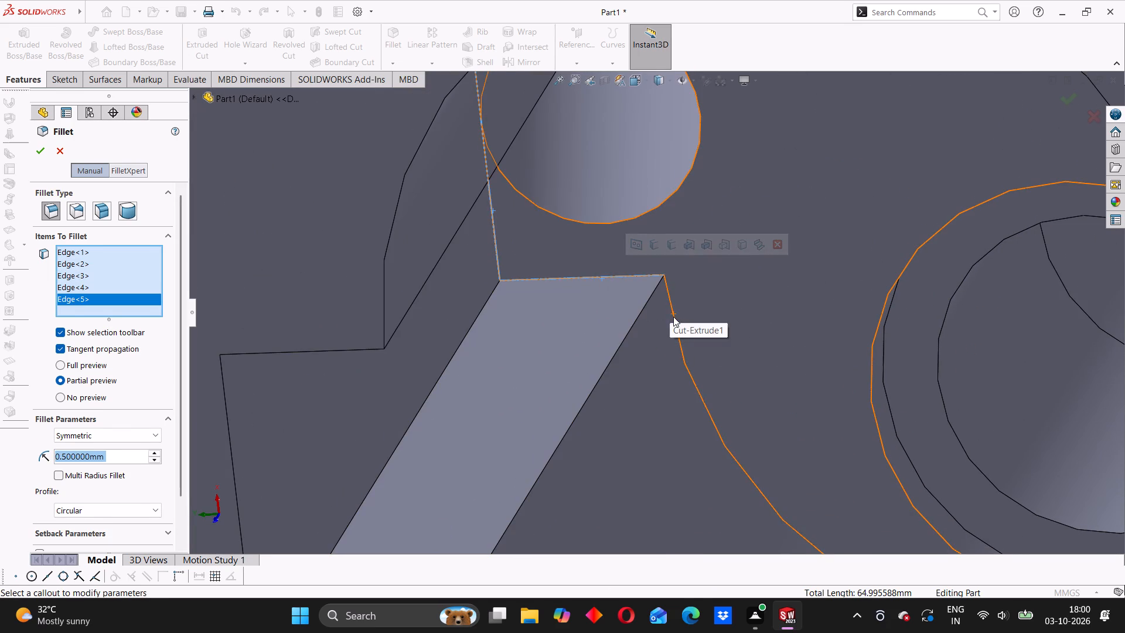
pyautogui.click(673, 317)
# Add the opposite side notch's outer floor edge segments and its upper short floor edge to the fillet selection.
pyautogui.scroll(5, 779, 314)
pyautogui.moveTo(763, 366); pyautogui.dragTo(799, 344, button='middle')
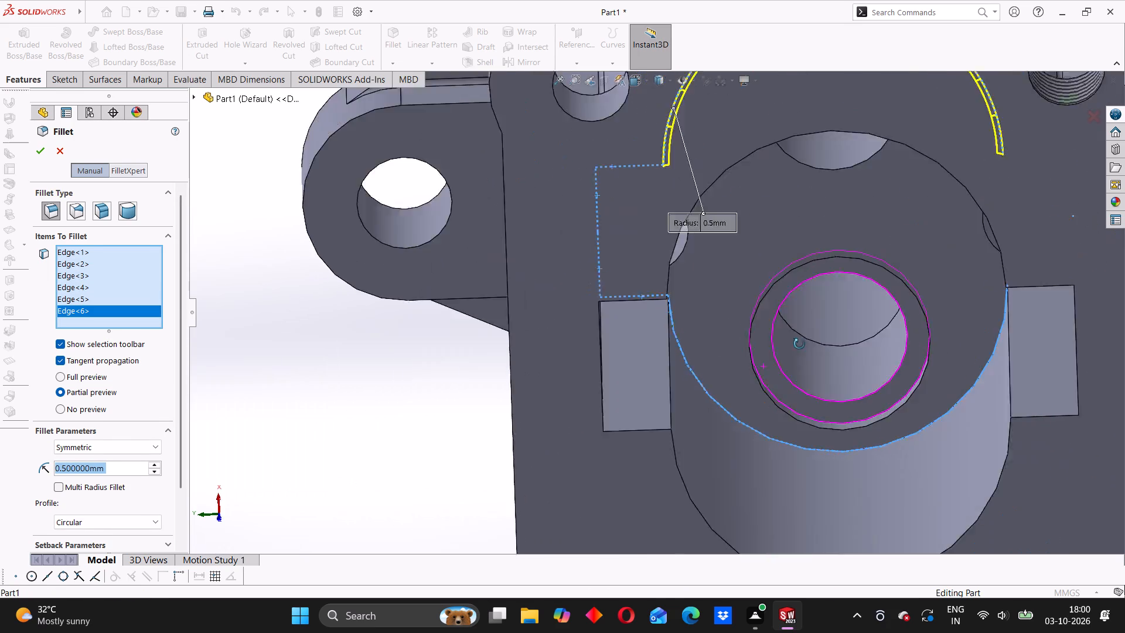
pyautogui.moveTo(799, 344); pyautogui.dragTo(831, 305, button='middle')
pyautogui.scroll(-6, 1026, 228)
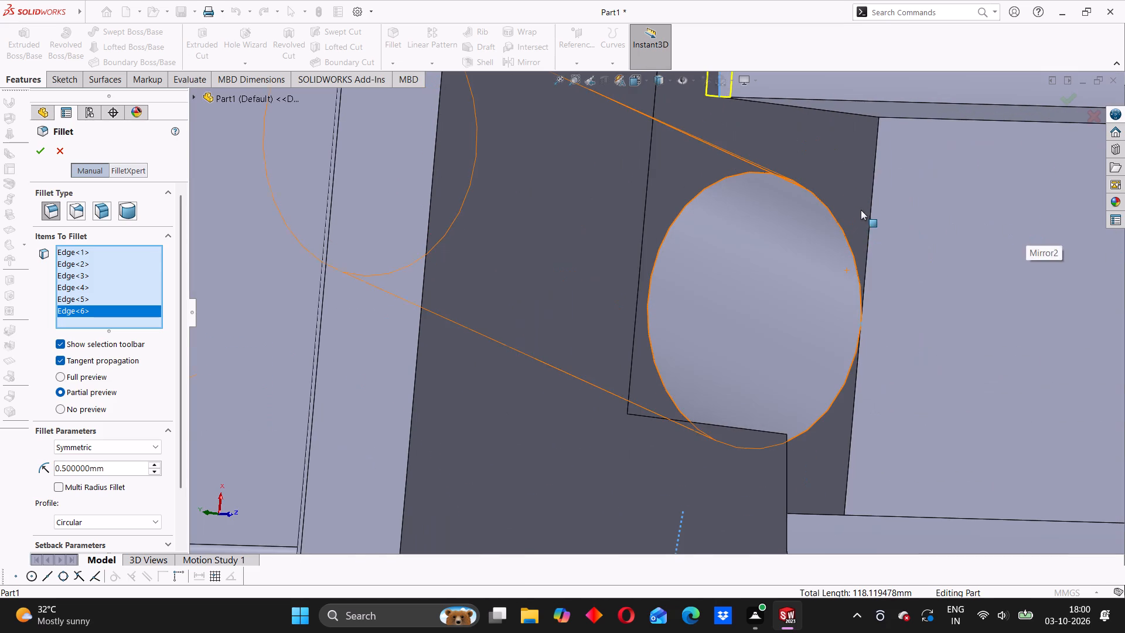
pyautogui.click(870, 198)
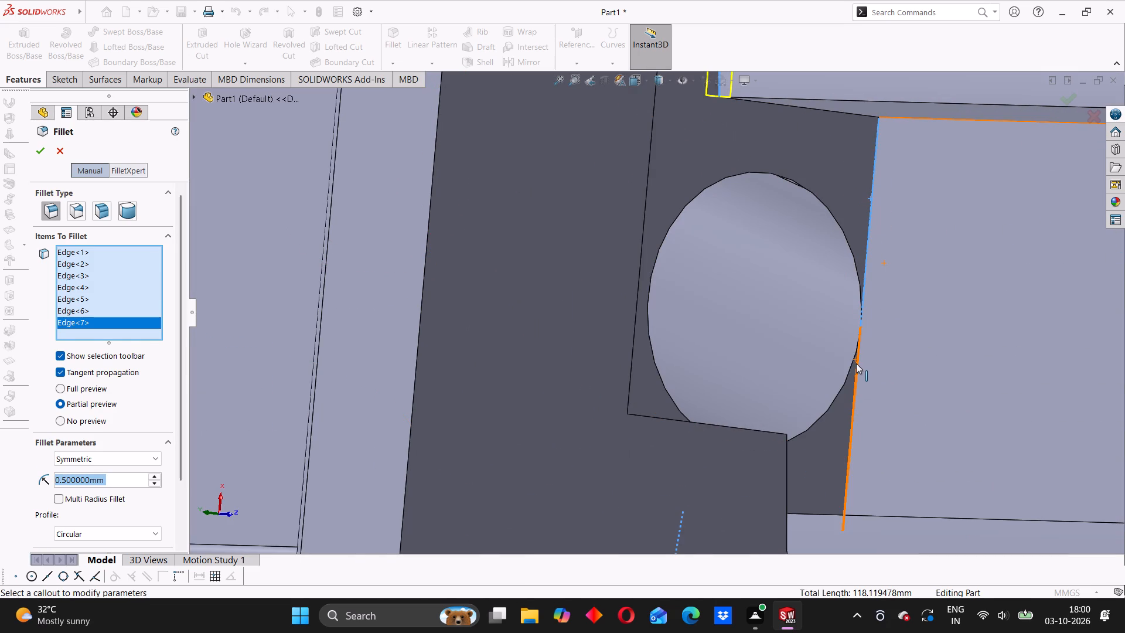
pyautogui.click(857, 365)
pyautogui.moveTo(847, 347); pyautogui.dragTo(803, 290, button='middle')
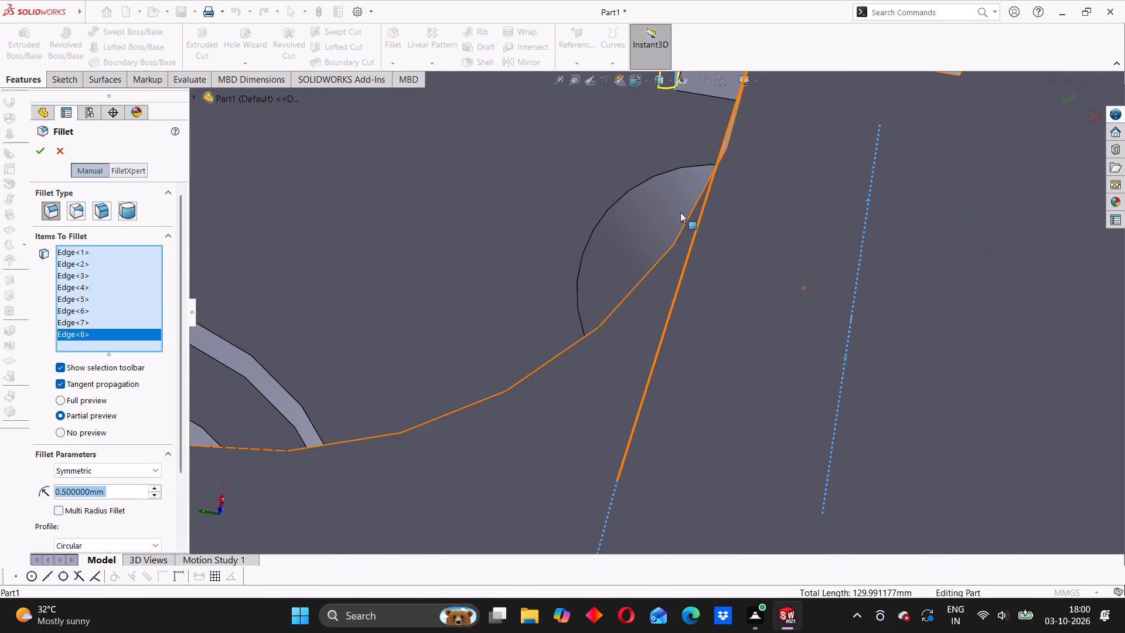
pyautogui.scroll(-3, 675, 127)
pyautogui.moveTo(673, 127); pyautogui.dragTo(694, 124, button='middle')
pyautogui.click(703, 104)
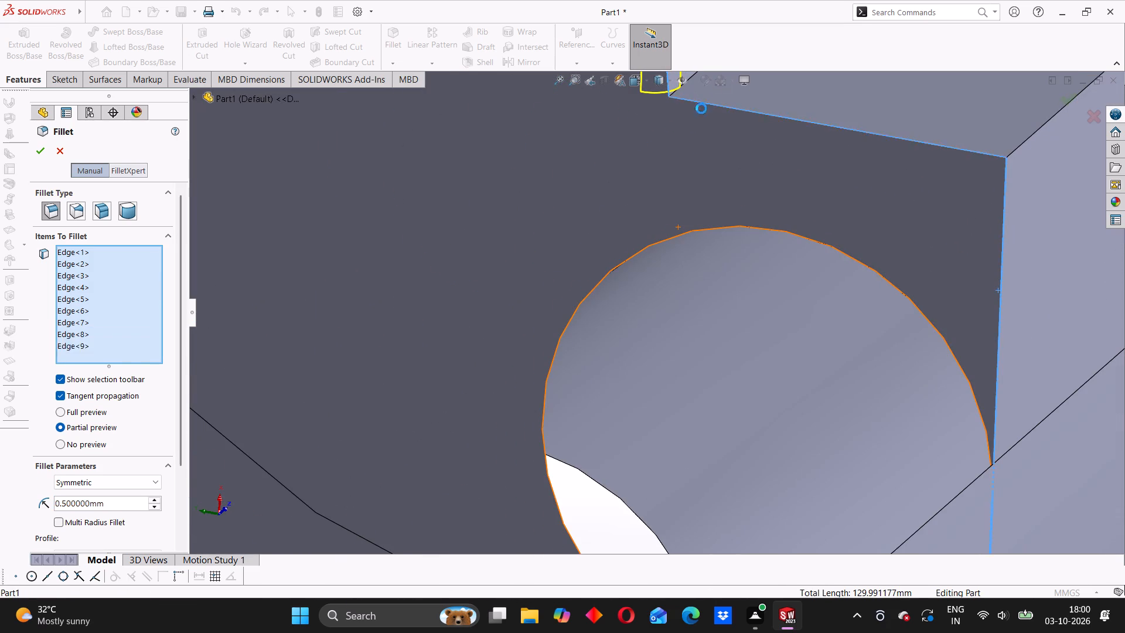
# Add the opposite notch's lower short floor edge and apply the 0.5 mm fillet around the whole pocket floor outline.
pyautogui.moveTo(700, 149); pyautogui.dragTo(731, 258, button='middle')
pyautogui.scroll(7, 736, 268)
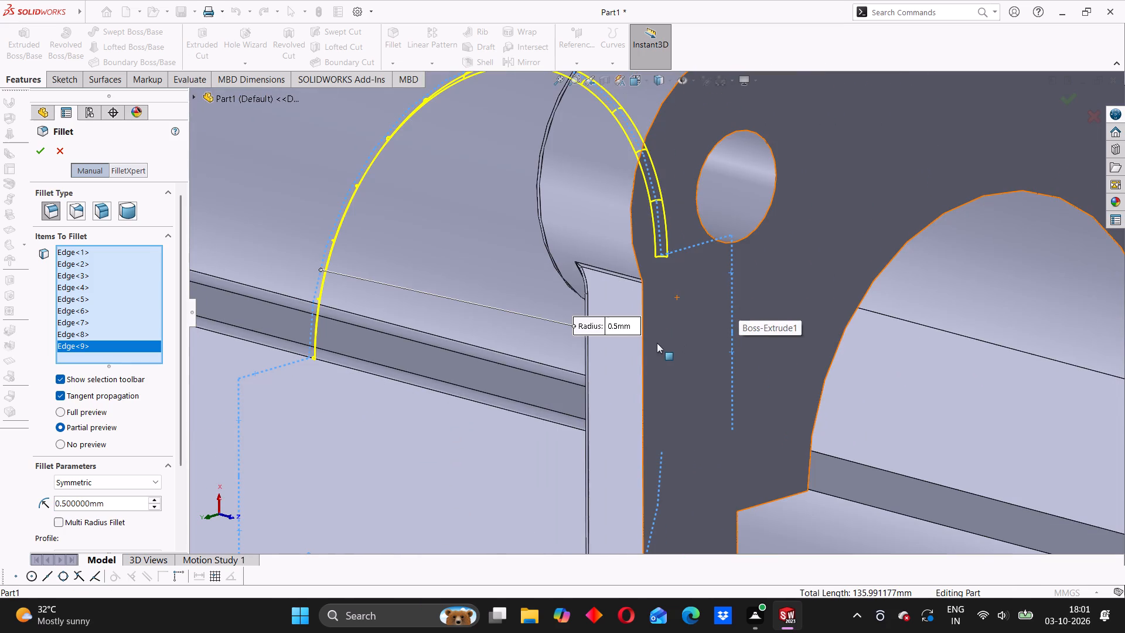
pyautogui.scroll(4, 700, 341)
pyautogui.moveTo(709, 365); pyautogui.dragTo(652, 348, button='middle')
pyautogui.scroll(-2, 670, 384)
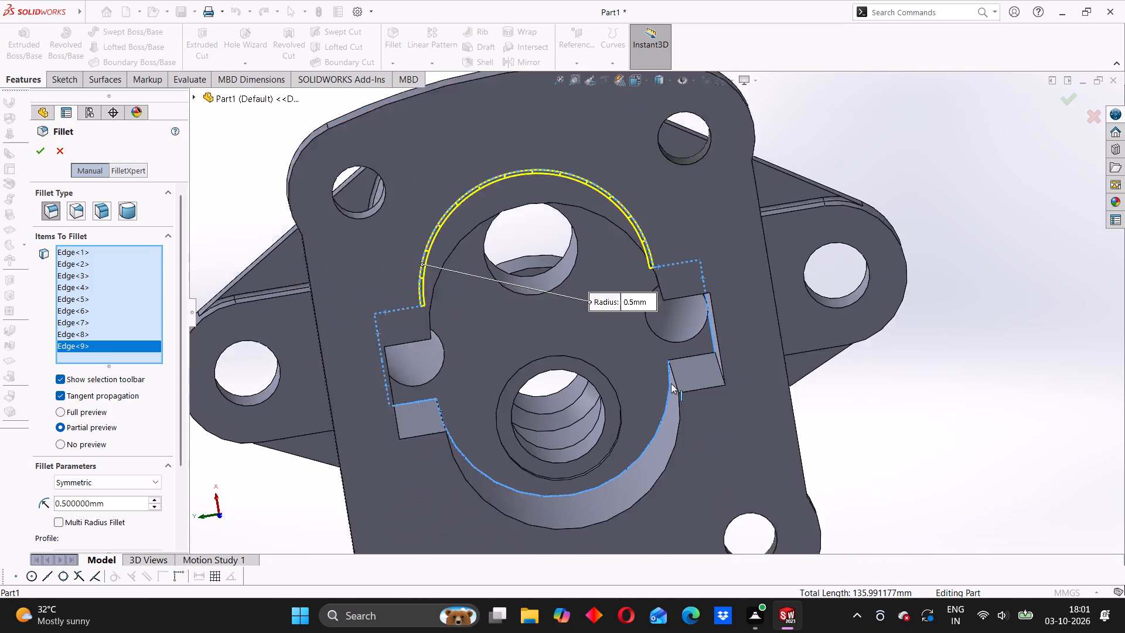
pyautogui.scroll(-2, 671, 383)
pyautogui.click(691, 325)
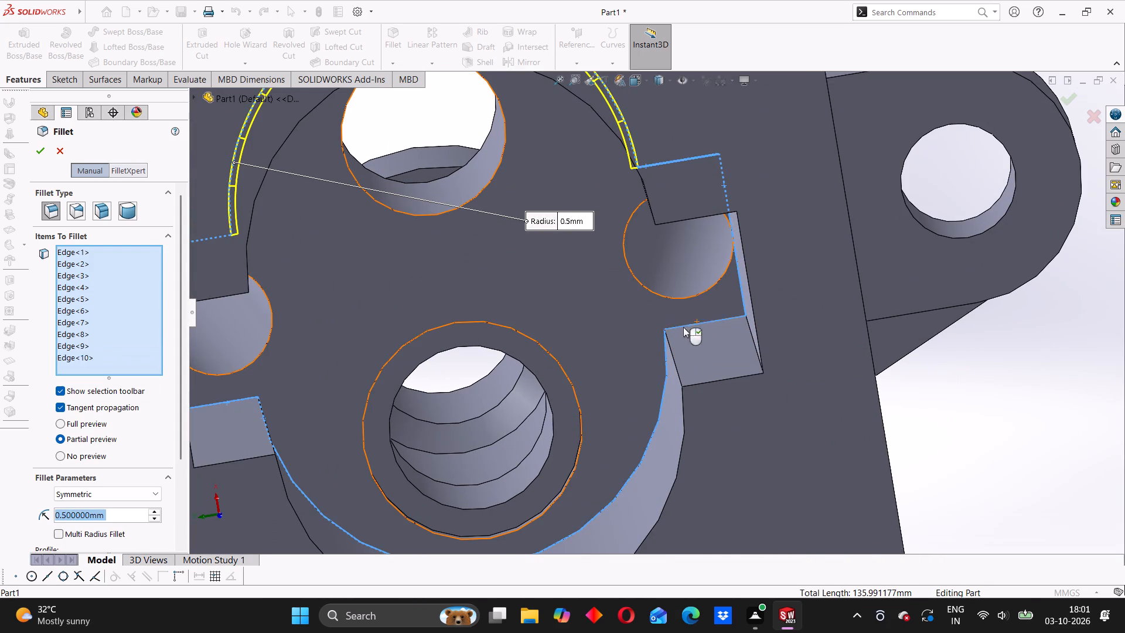
pyautogui.scroll(4, 535, 329)
pyautogui.moveTo(577, 320); pyautogui.dragTo(573, 244, button='middle')
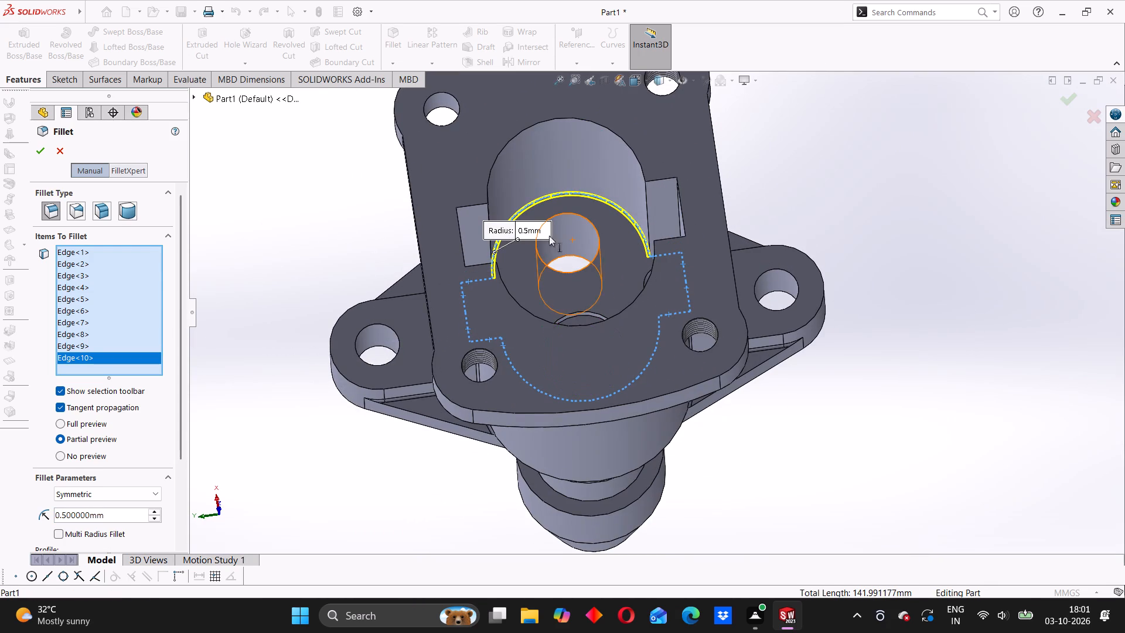
pyautogui.click(37, 149)
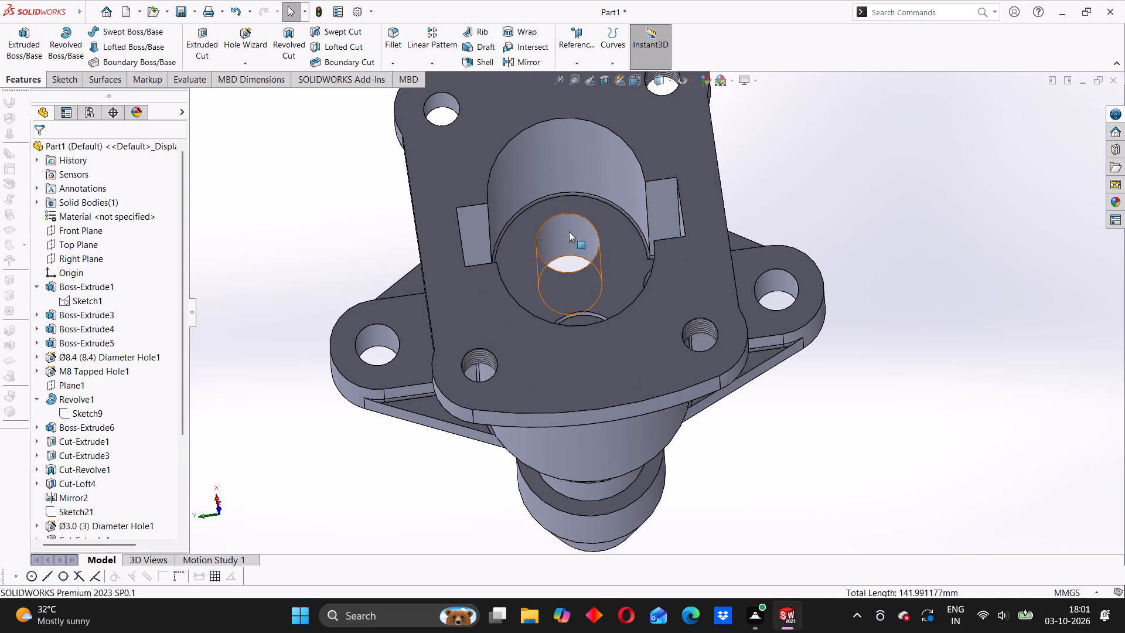
# Examine the pocket, body, ribs and both flanges from several sides for edges that still need fillets.
pyautogui.moveTo(595, 217); pyautogui.dragTo(593, 281, button='middle')
pyautogui.scroll(-5, 476, 312)
pyautogui.moveTo(612, 318); pyautogui.dragTo(612, 318, button='middle')
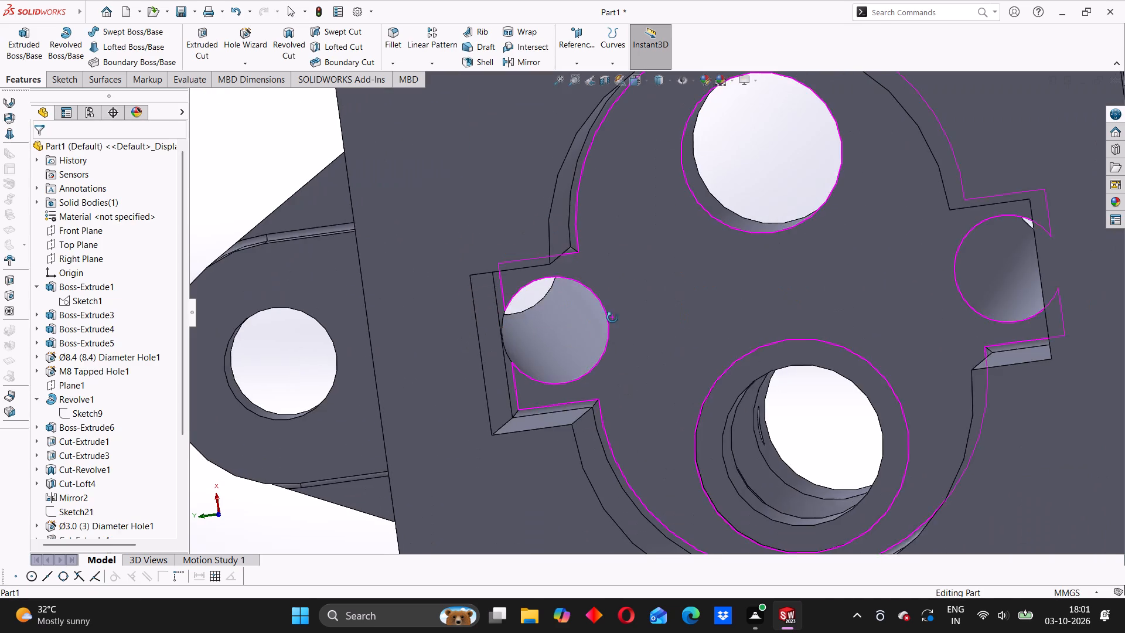
pyautogui.moveTo(612, 318); pyautogui.dragTo(602, 301, button='middle')
pyautogui.scroll(3, 399, 247)
pyautogui.scroll(4, 451, 243)
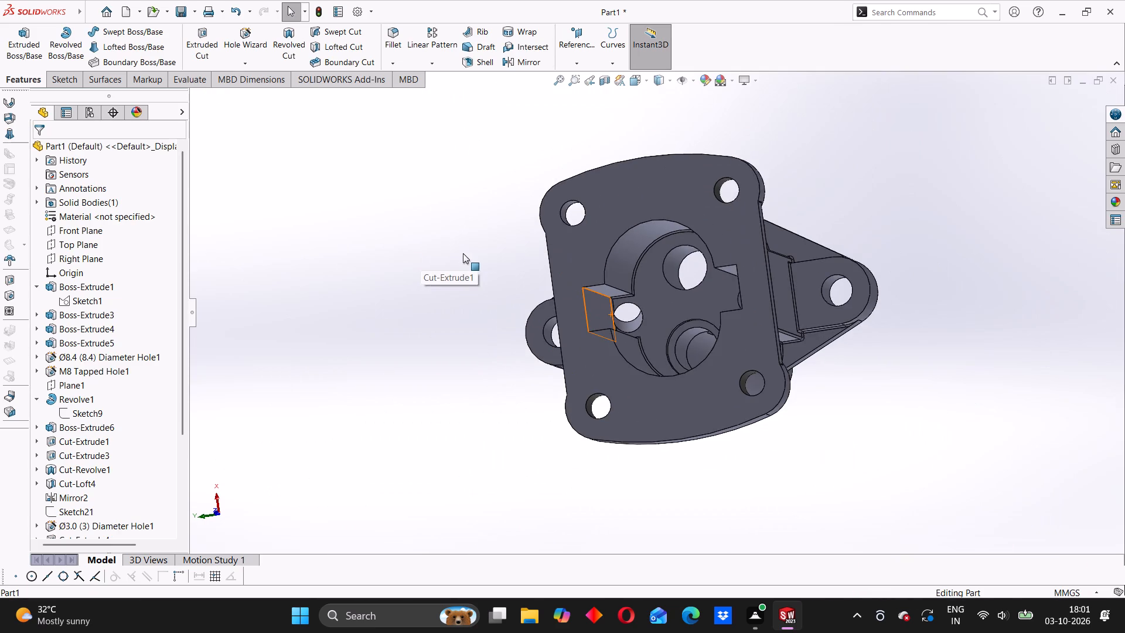
pyautogui.moveTo(484, 256); pyautogui.dragTo(685, 308, button='middle')
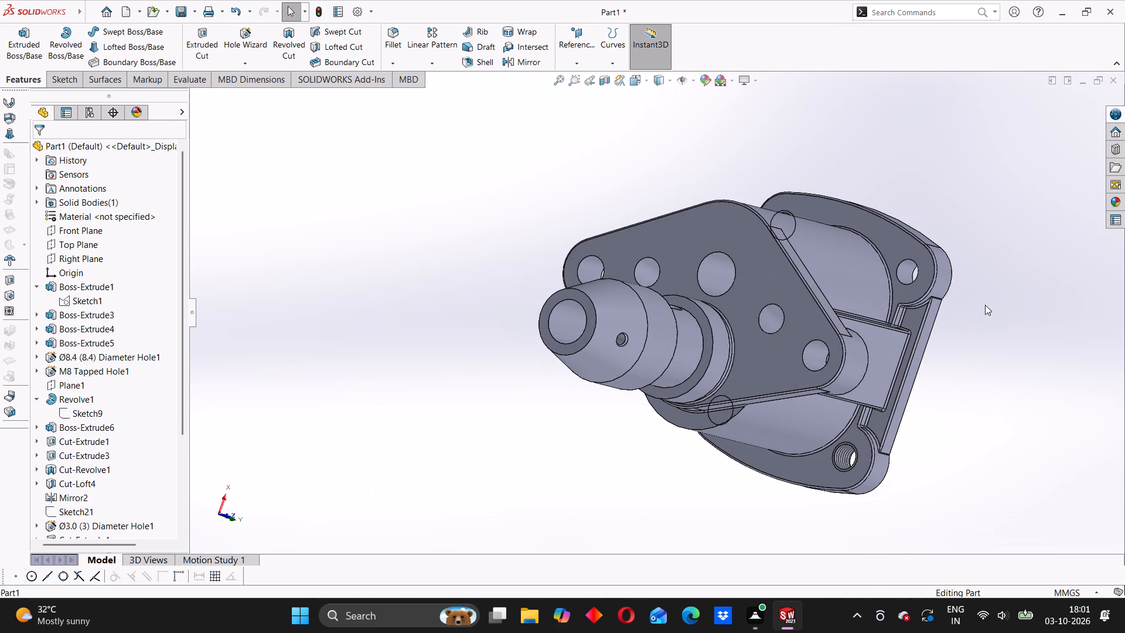
pyautogui.scroll(-2, 958, 292)
pyautogui.scroll(-2, 864, 325)
pyautogui.scroll(2, 788, 320)
pyautogui.moveTo(749, 243); pyautogui.dragTo(657, 369, button='middle')
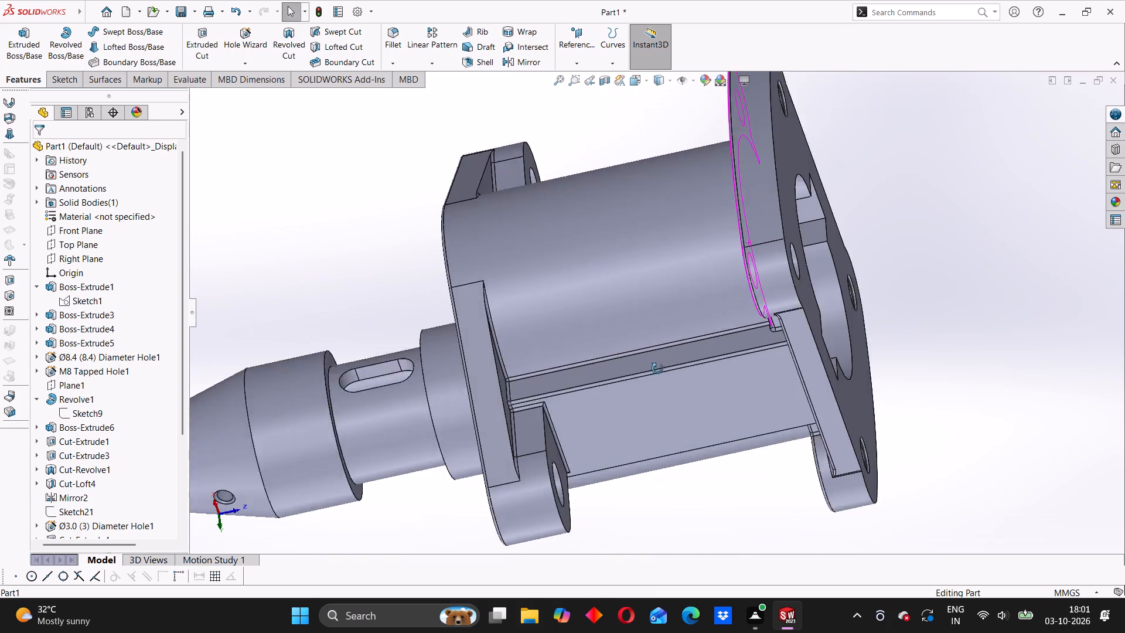
pyautogui.moveTo(657, 369); pyautogui.dragTo(657, 370, button='middle')
pyautogui.scroll(-2, 529, 219)
pyautogui.scroll(3, 519, 202)
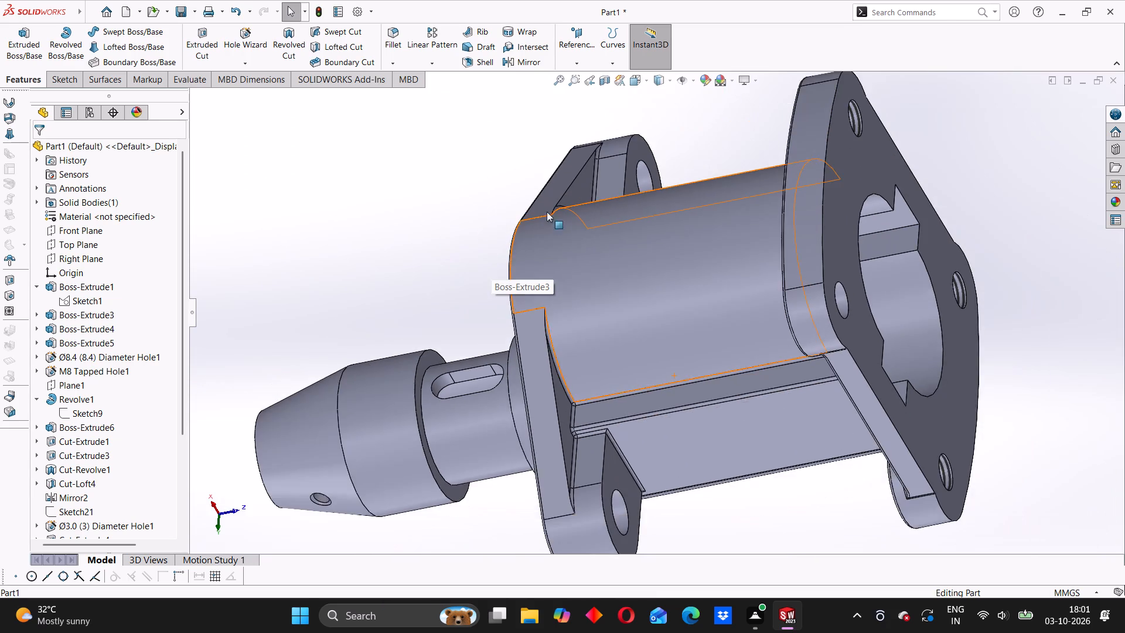
pyautogui.moveTo(560, 219); pyautogui.dragTo(587, 385, button='middle')
pyautogui.moveTo(695, 220); pyautogui.dragTo(660, 349, button='middle')
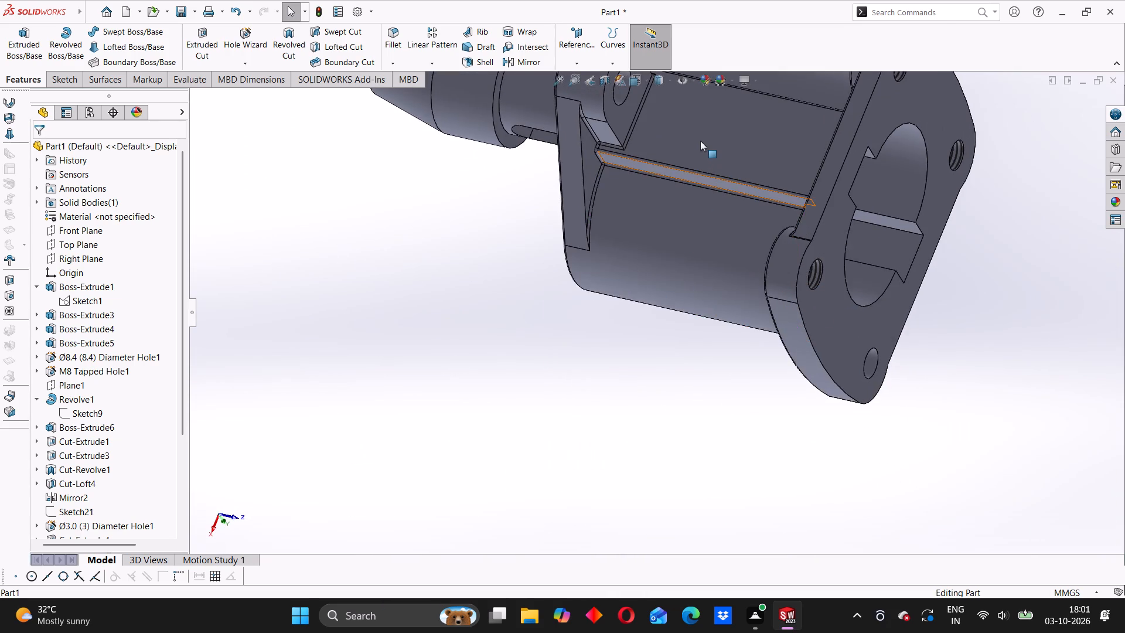
pyautogui.scroll(-3, 700, 141)
pyautogui.moveTo(700, 141); pyautogui.dragTo(653, 120, button='middle')
pyautogui.scroll(3, 609, 124)
pyautogui.moveTo(594, 176); pyautogui.dragTo(543, 168, button='middle')
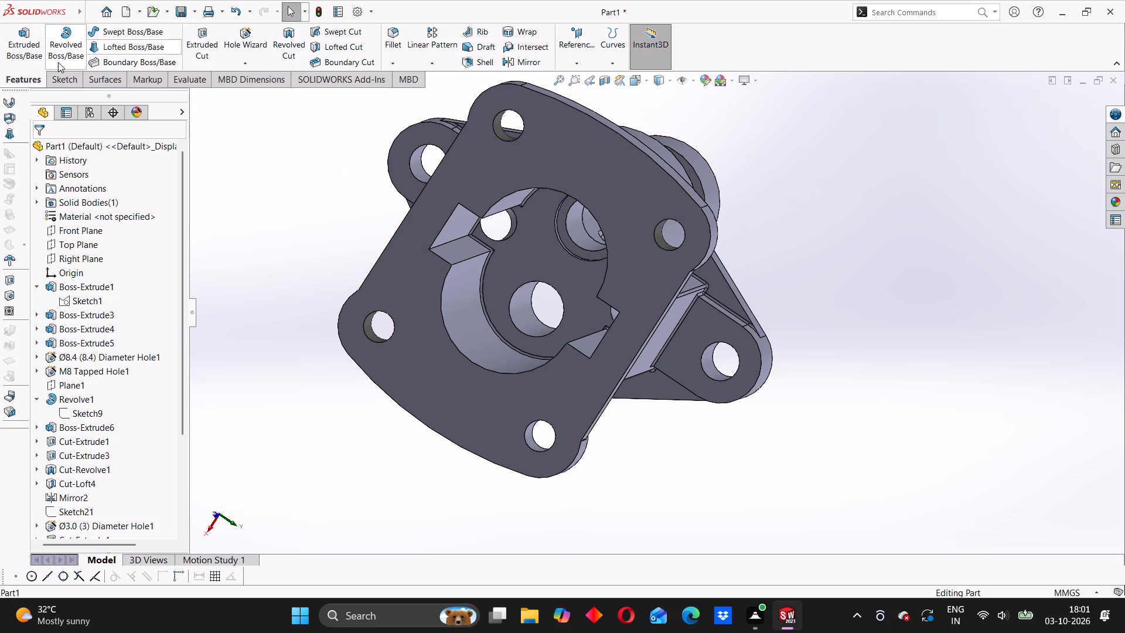
# Apply a 0.5 mm fillet to the circular edge where the slotted nozzle neck meets the collar's end face.
pyautogui.click(391, 41)
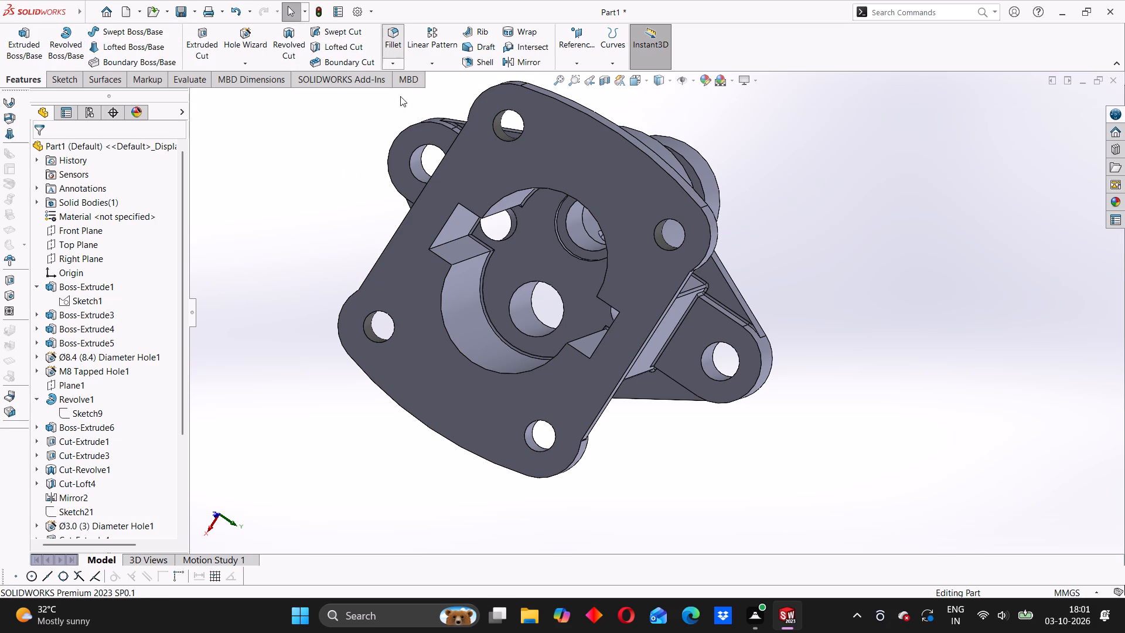
pyautogui.moveTo(390, 200); pyautogui.dragTo(436, 232, button='middle')
pyautogui.scroll(-7, 309, 145)
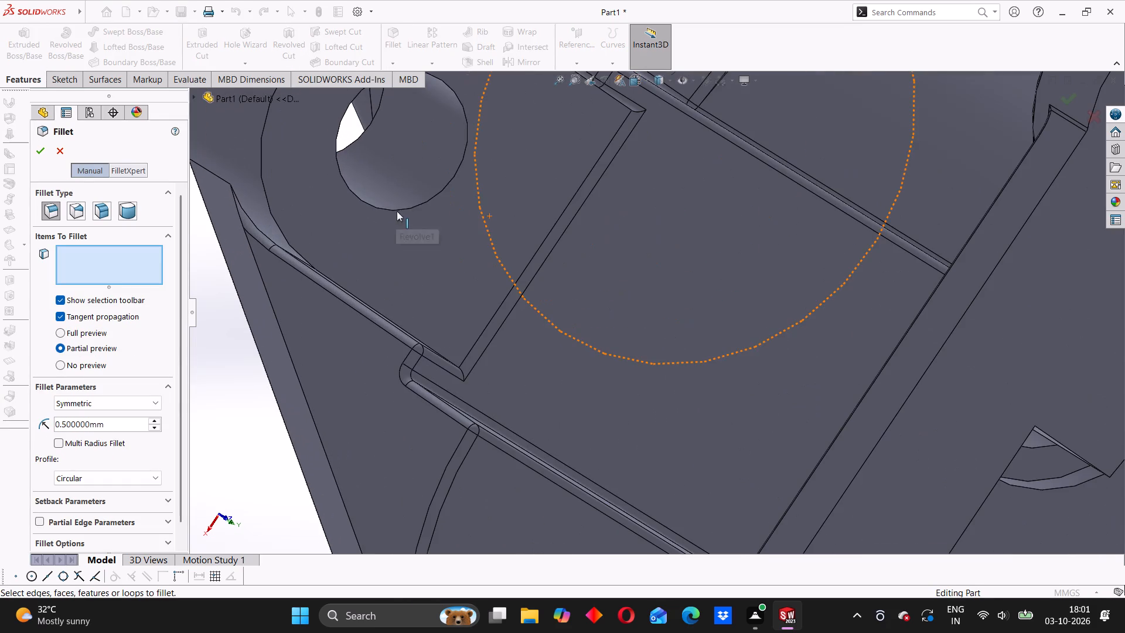
pyautogui.click(438, 195)
pyautogui.scroll(2, 386, 177)
pyautogui.moveTo(358, 172); pyautogui.dragTo(407, 189, button='middle')
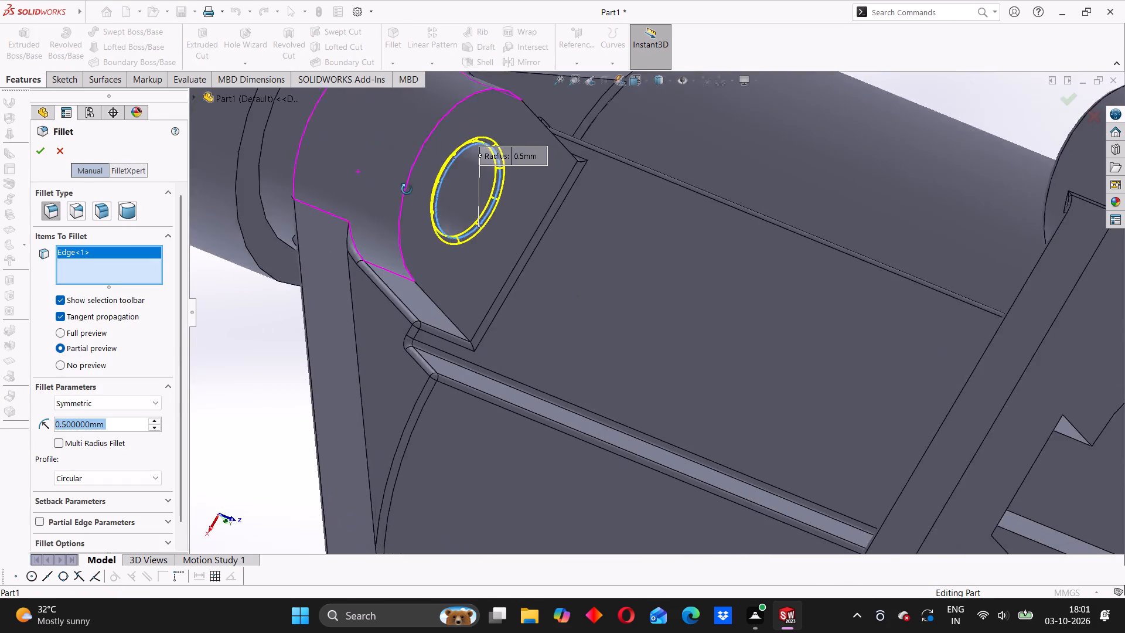
pyautogui.moveTo(407, 189); pyautogui.dragTo(461, 204, button='middle')
pyautogui.scroll(2, 312, 164)
pyautogui.moveTo(343, 174); pyautogui.dragTo(410, 195, button='middle')
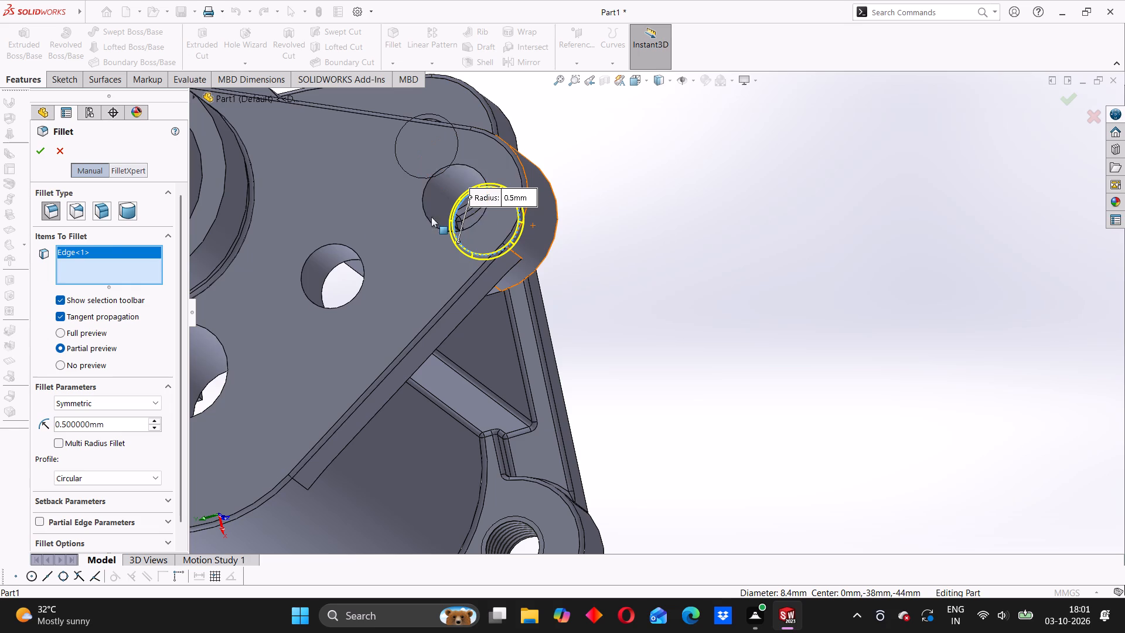
pyautogui.rightClick(109, 249)
pyautogui.click(129, 273)
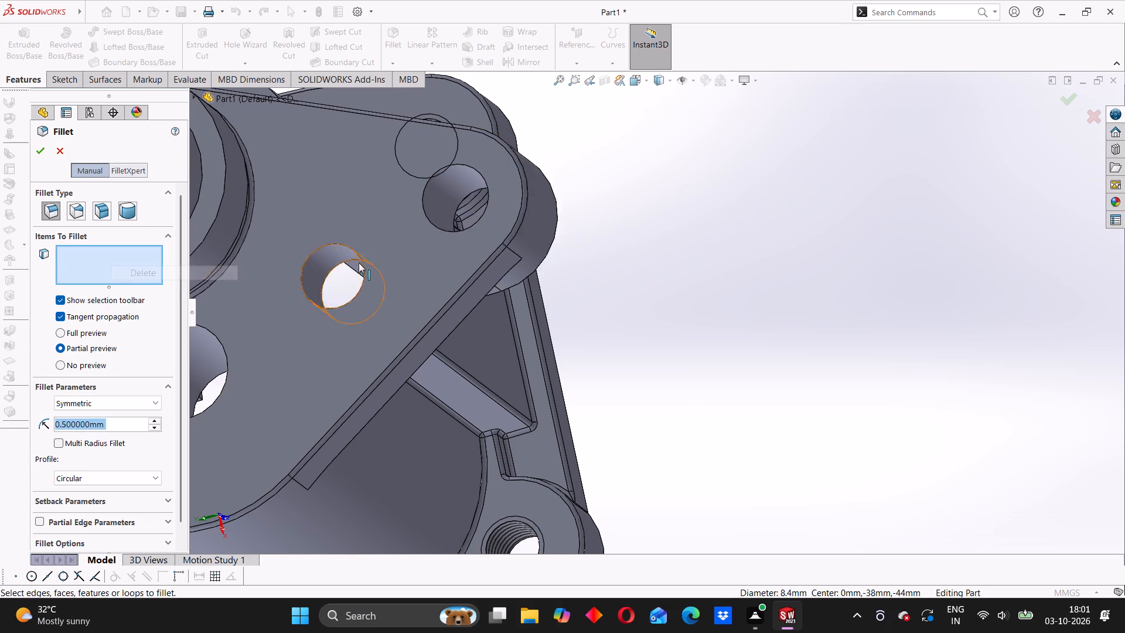
pyautogui.scroll(5, 364, 260)
pyautogui.moveTo(328, 273); pyautogui.dragTo(412, 202, button='middle')
pyautogui.moveTo(362, 286); pyautogui.dragTo(414, 214, button='middle')
pyautogui.scroll(-7, 417, 260)
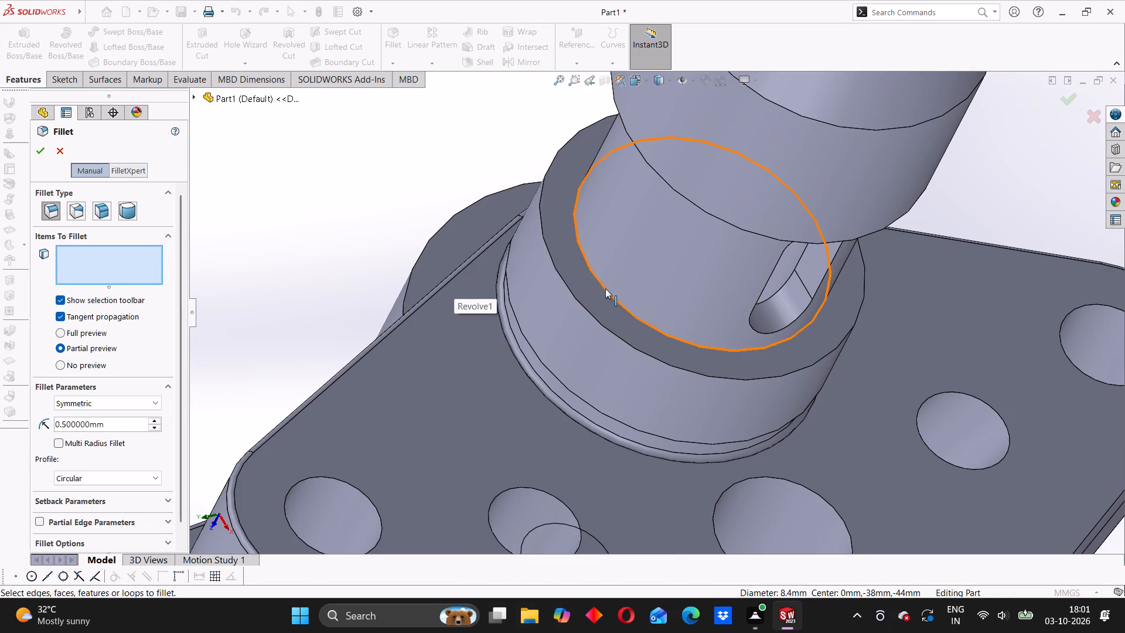
pyautogui.click(605, 288)
pyautogui.scroll(2, 679, 295)
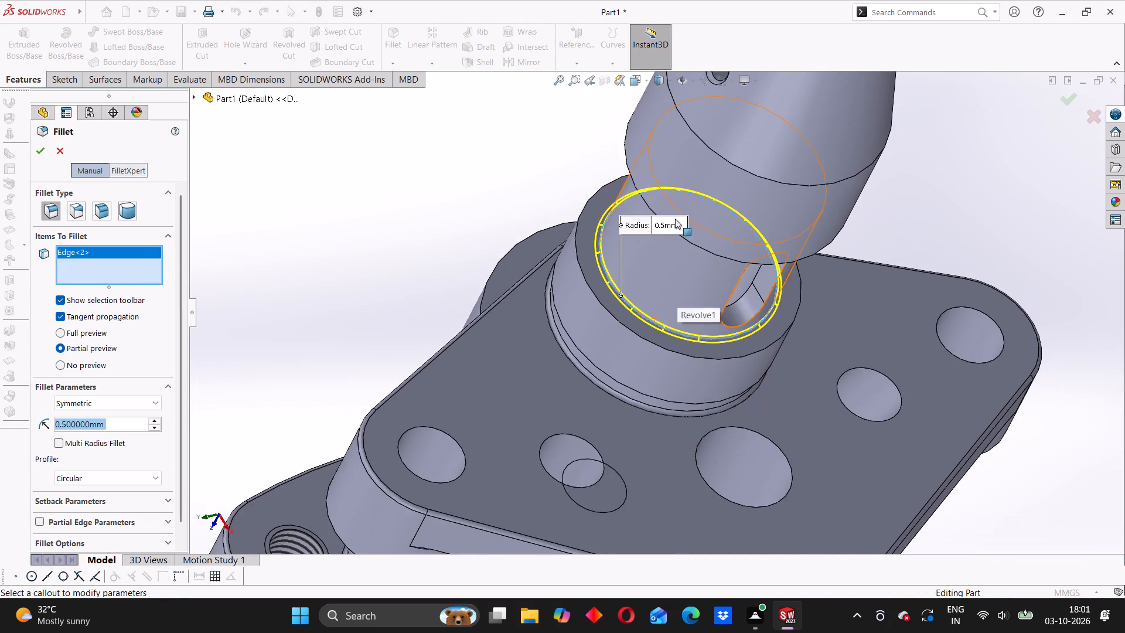
pyautogui.scroll(2, 675, 219)
pyautogui.click(37, 152)
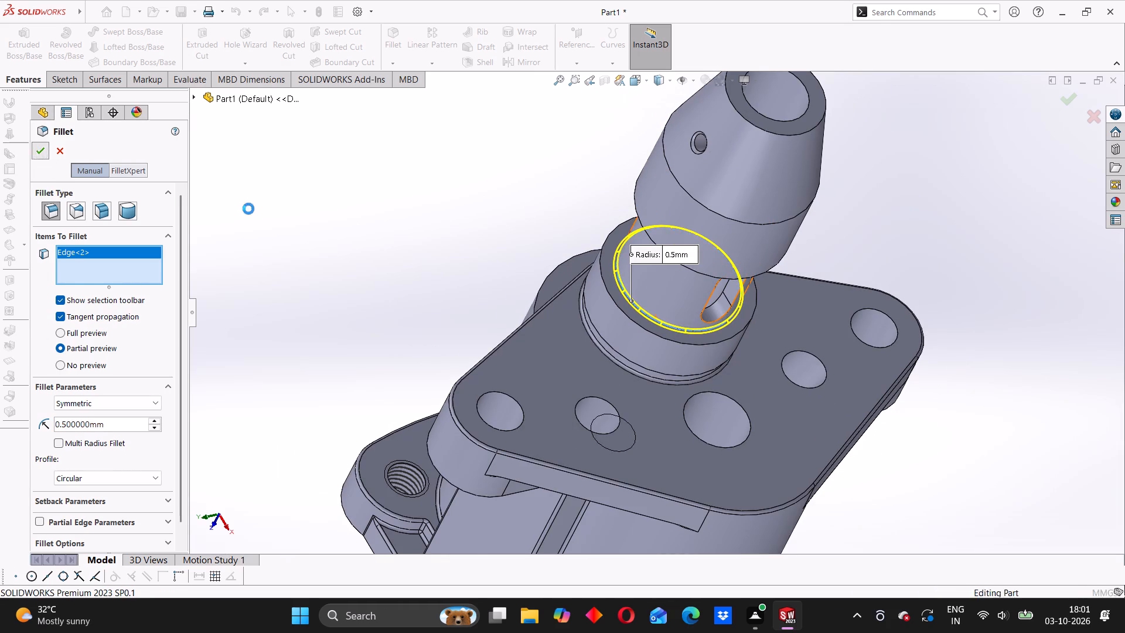
# Examine the nozzle, rear flange, body sides and base flange for remaining edges without fillets.
pyautogui.scroll(3, 458, 230)
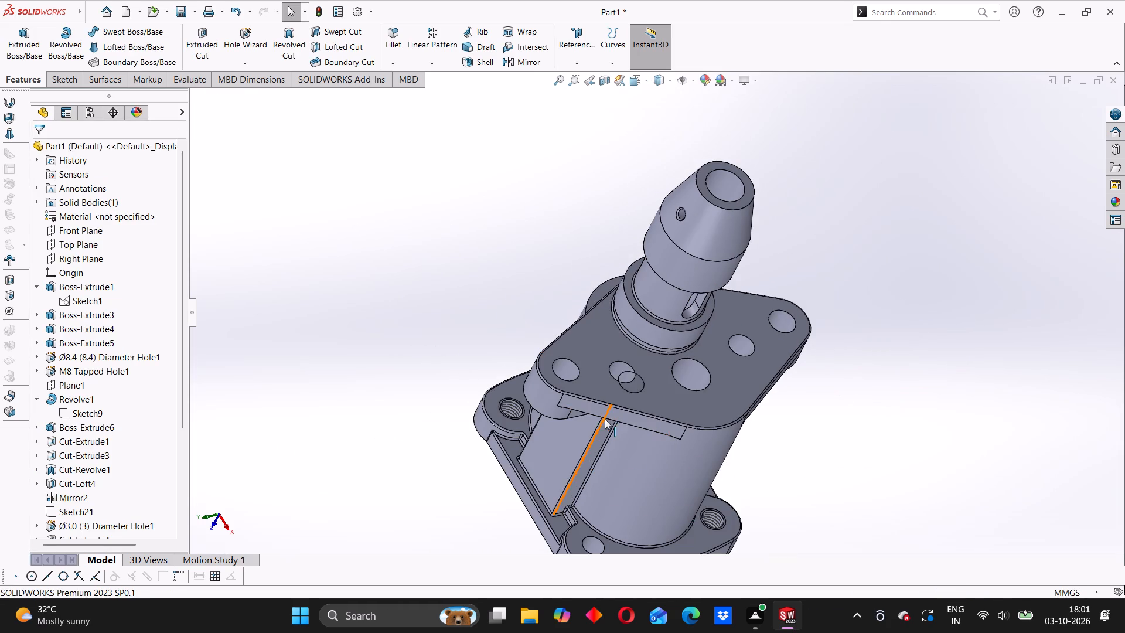
pyautogui.scroll(3, 605, 419)
pyautogui.moveTo(598, 422); pyautogui.dragTo(718, 452, button='middle')
pyautogui.scroll(-8, 614, 355)
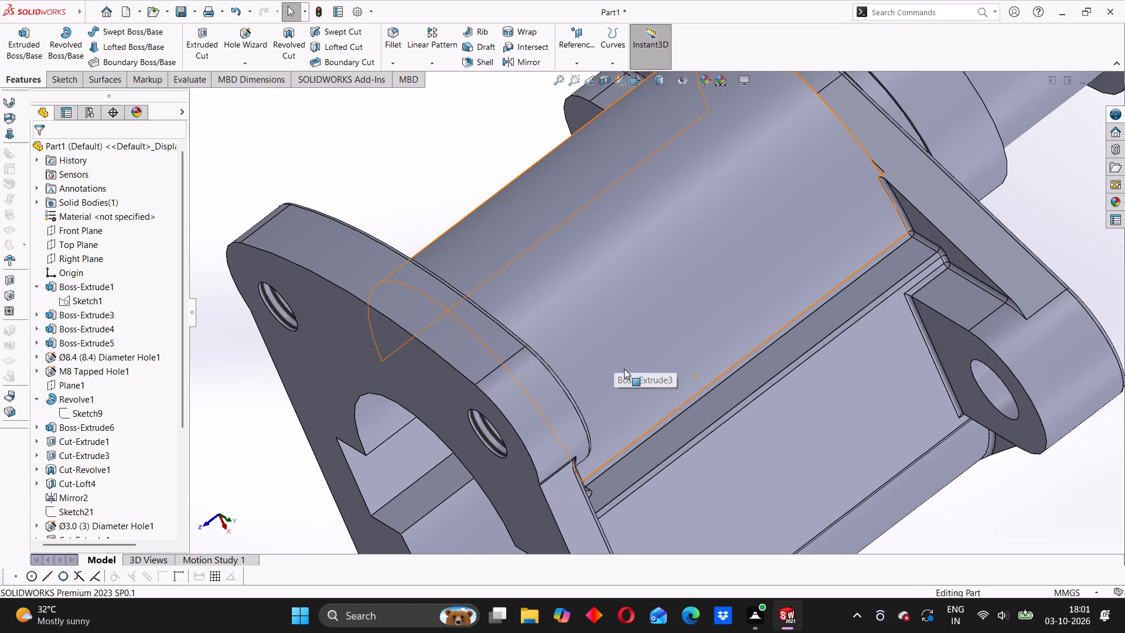
pyautogui.moveTo(635, 386); pyautogui.dragTo(505, 300, button='middle')
pyautogui.moveTo(757, 393); pyautogui.dragTo(642, 322, button='middle')
pyautogui.scroll(4, 729, 354)
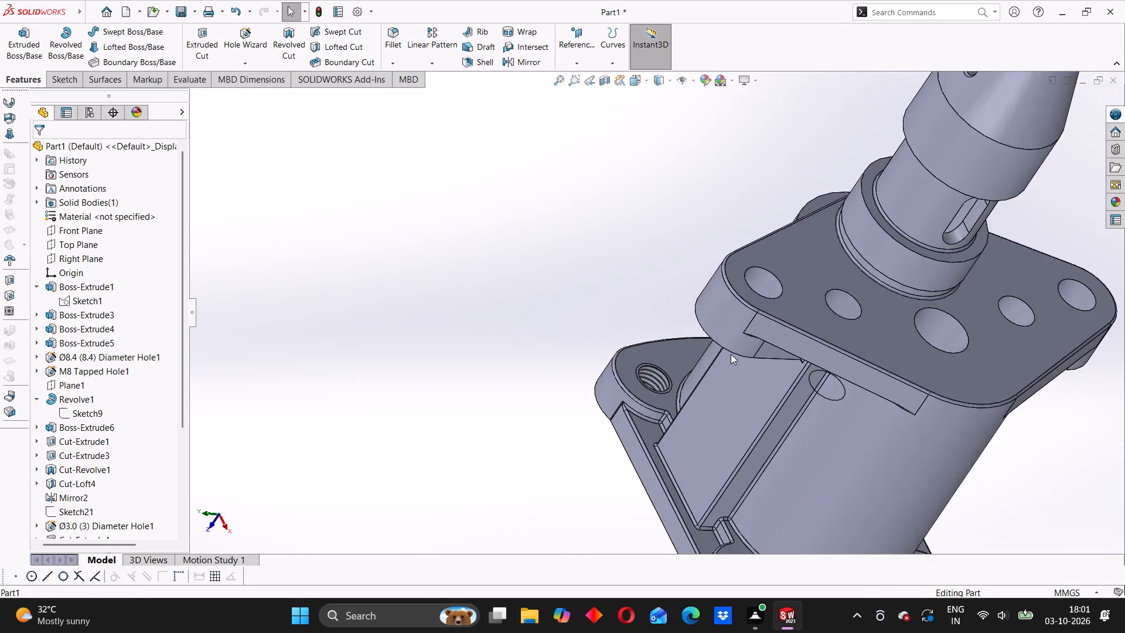
pyautogui.scroll(3, 778, 387)
pyautogui.moveTo(815, 393); pyautogui.dragTo(536, 421, button='middle')
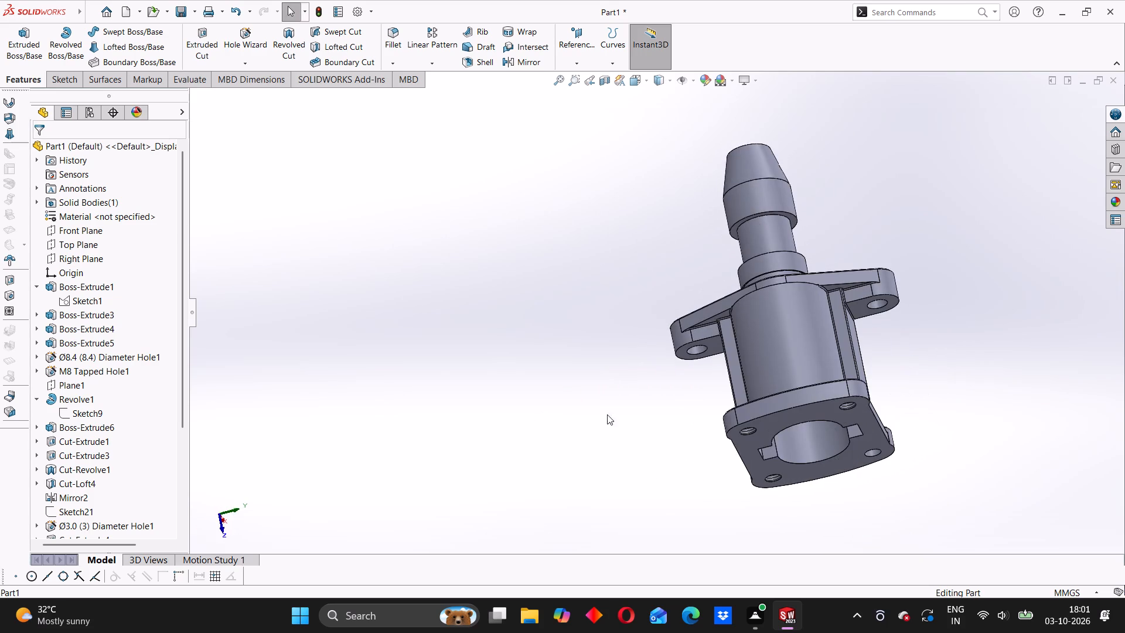
pyautogui.moveTo(776, 439); pyautogui.dragTo(971, 313, button='middle')
pyautogui.scroll(1, 786, 271)
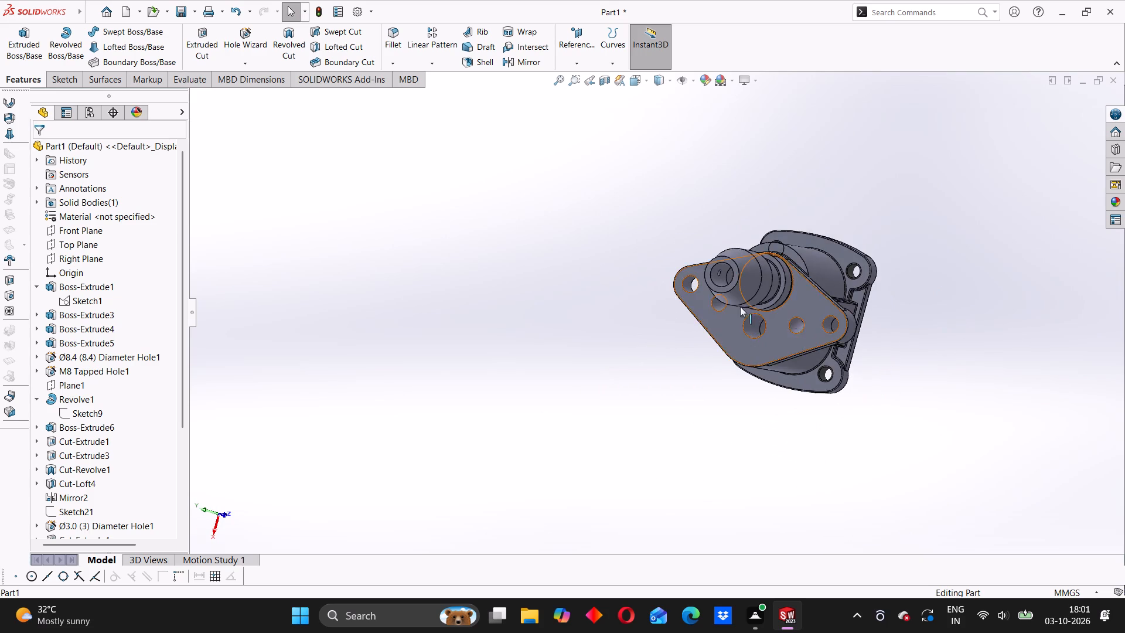
pyautogui.scroll(-3, 700, 286)
pyautogui.moveTo(694, 318); pyautogui.dragTo(737, 323, button='middle')
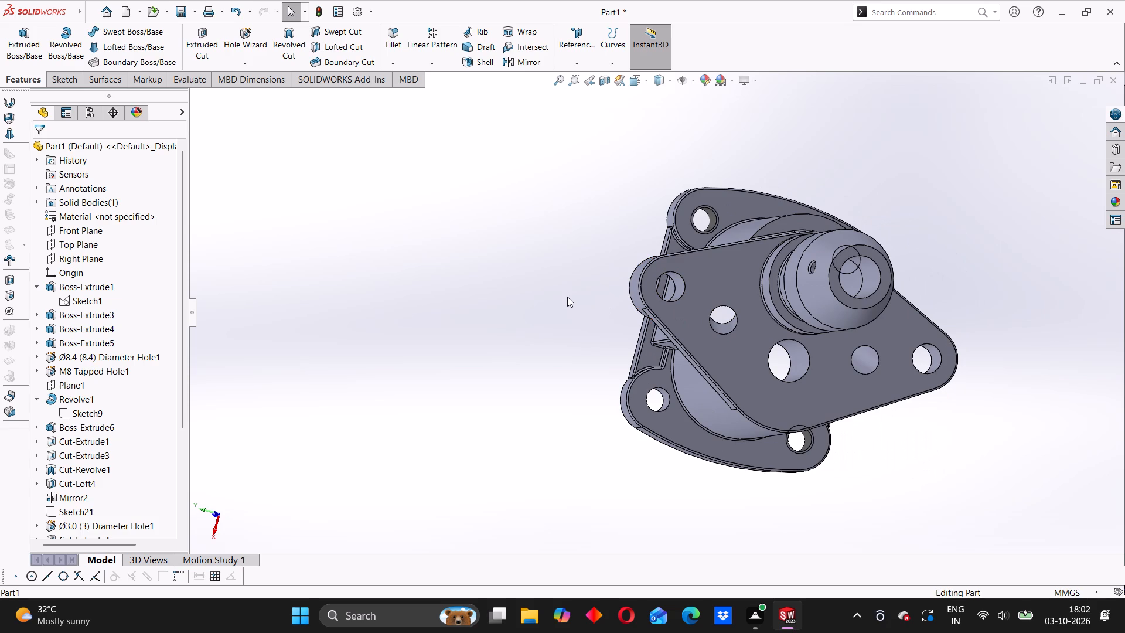
pyautogui.moveTo(608, 367); pyautogui.dragTo(754, 335, button='middle')
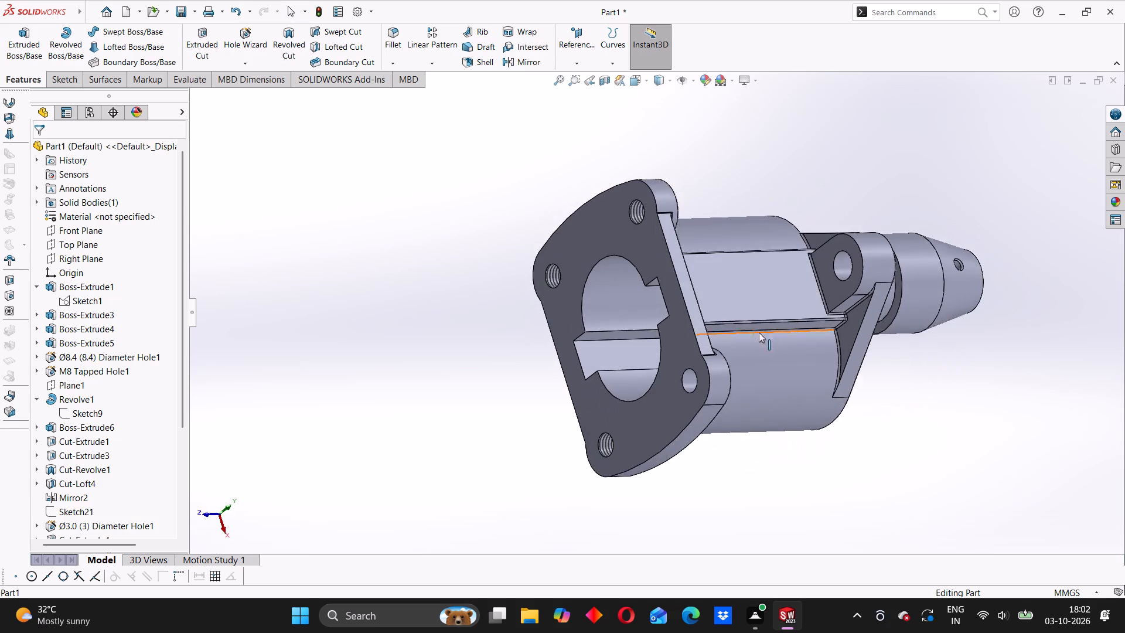
pyautogui.scroll(-6, 814, 275)
pyautogui.moveTo(691, 253); pyautogui.dragTo(691, 337, button='middle')
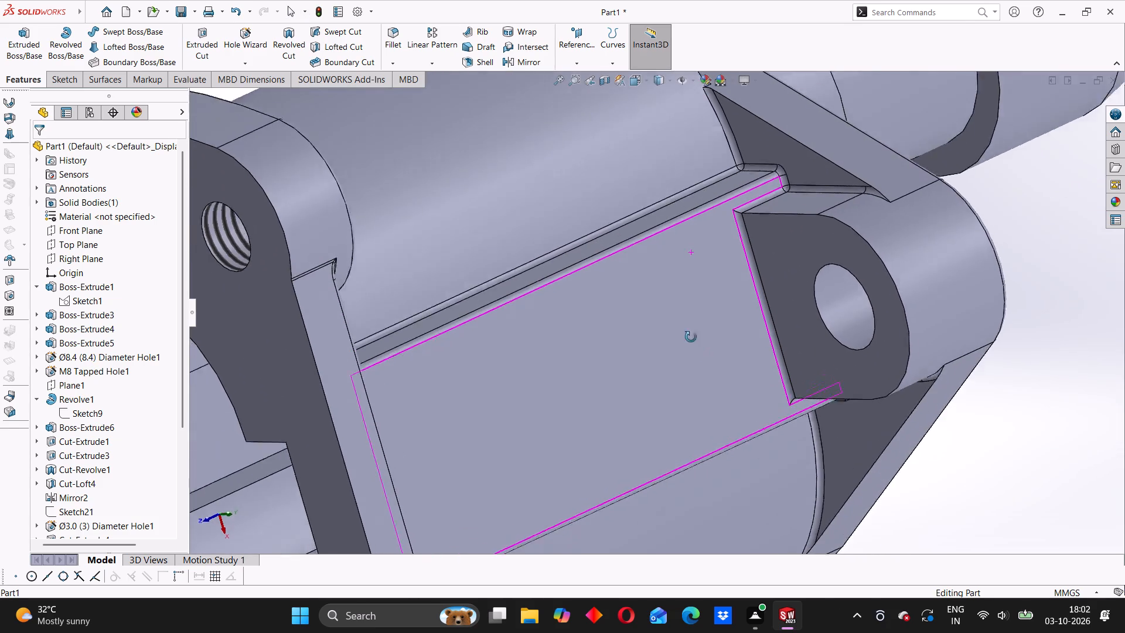
pyautogui.moveTo(691, 337); pyautogui.dragTo(673, 235, button='middle')
pyautogui.scroll(3, 820, 380)
pyautogui.scroll(3, 729, 458)
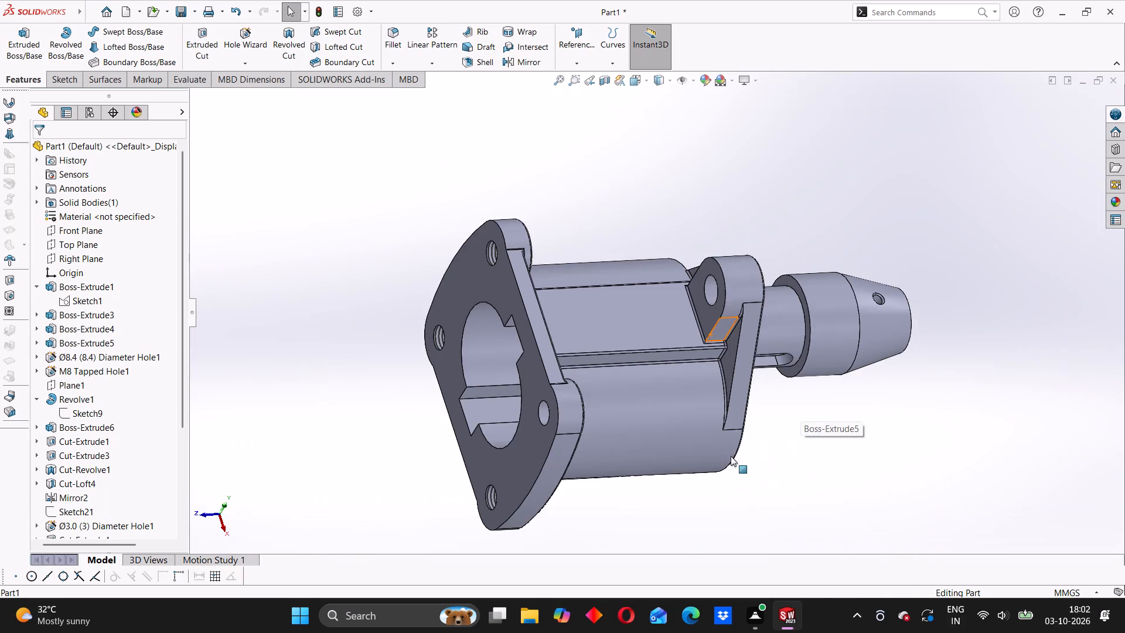
pyautogui.moveTo(729, 491); pyautogui.dragTo(690, 257, button='middle')
pyautogui.moveTo(638, 469); pyautogui.dragTo(721, 375, button='middle')
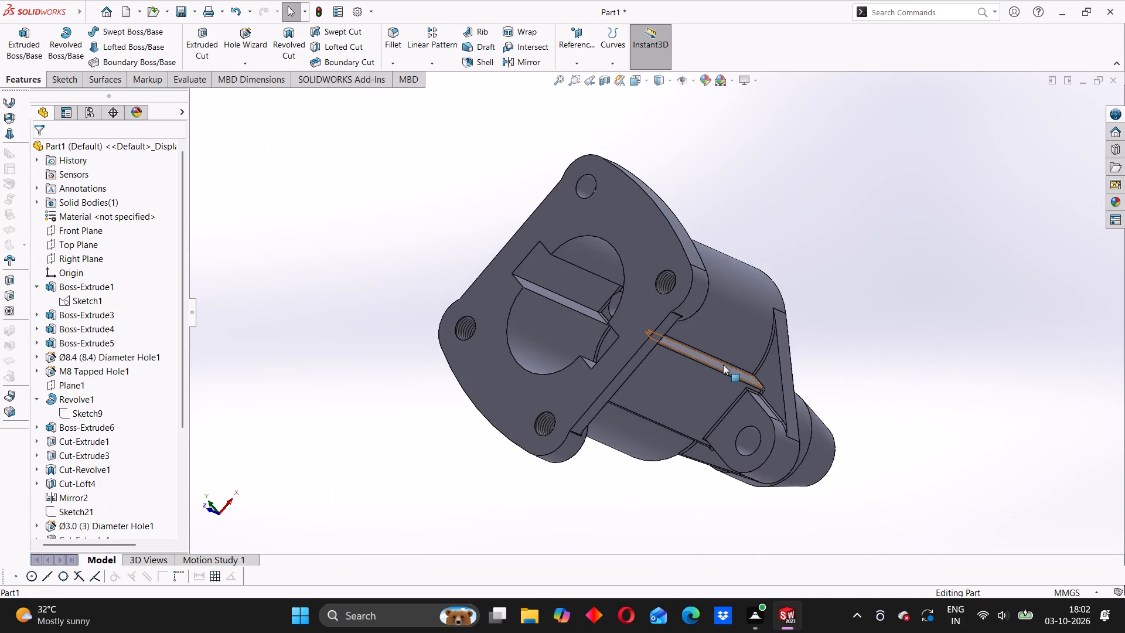
pyautogui.scroll(-3, 730, 373)
pyautogui.scroll(-3, 719, 429)
pyautogui.scroll(3, 663, 458)
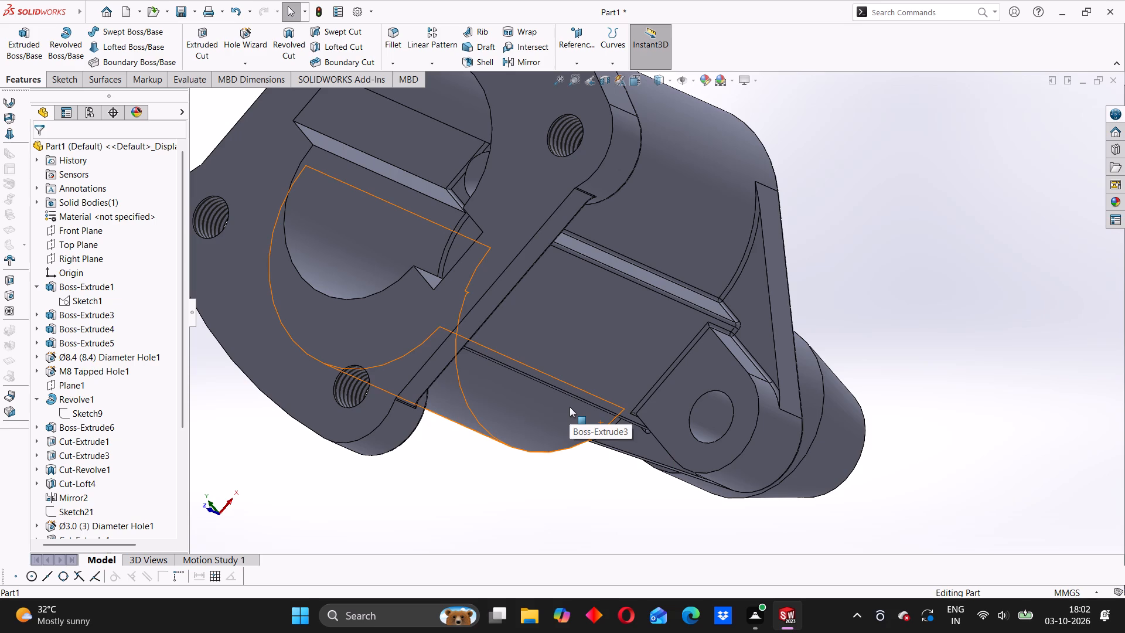
# Start a 0.5 mm fillet on the base flange pocket's mouth, selecting one large arc and the adjoining notch's three edges.
pyautogui.click(396, 41)
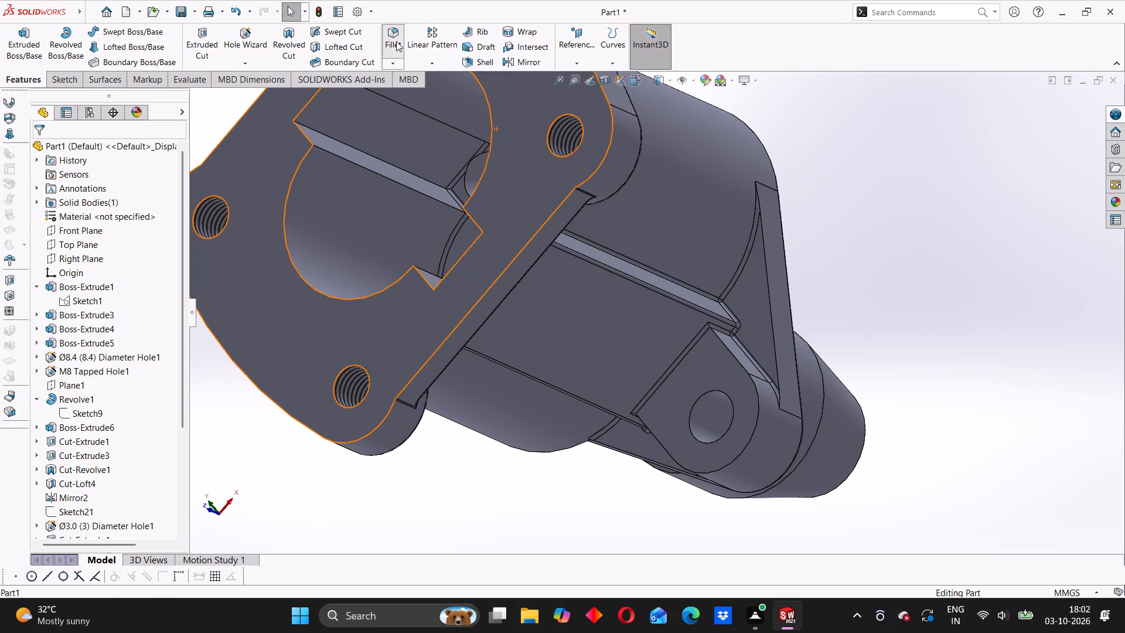
pyautogui.scroll(-2, 369, 309)
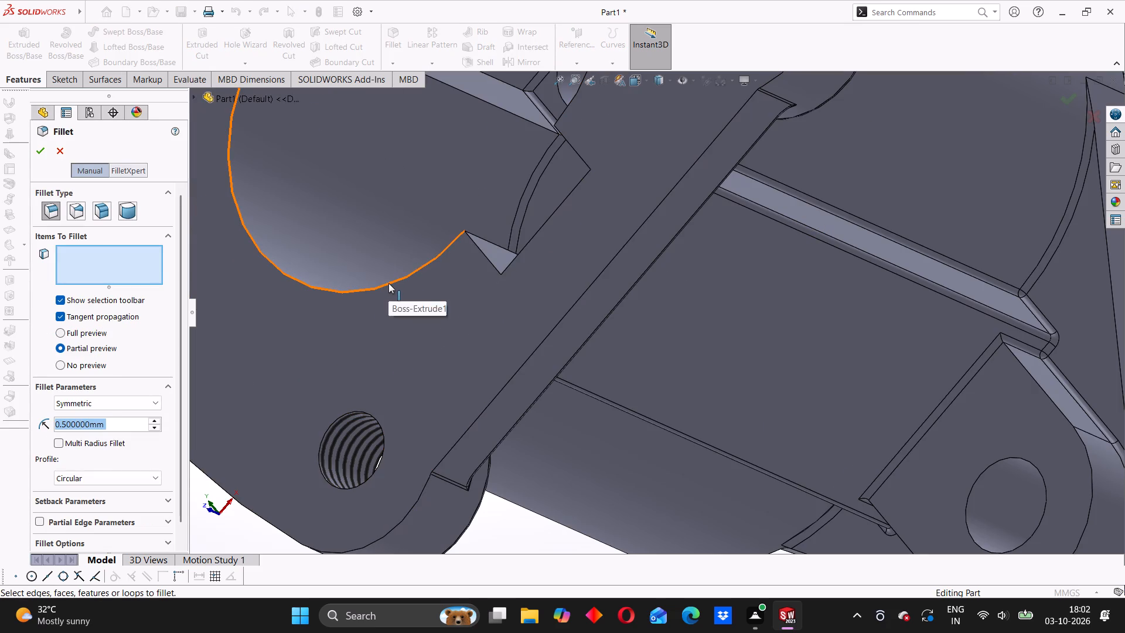
pyautogui.click(388, 283)
pyautogui.scroll(2, 528, 238)
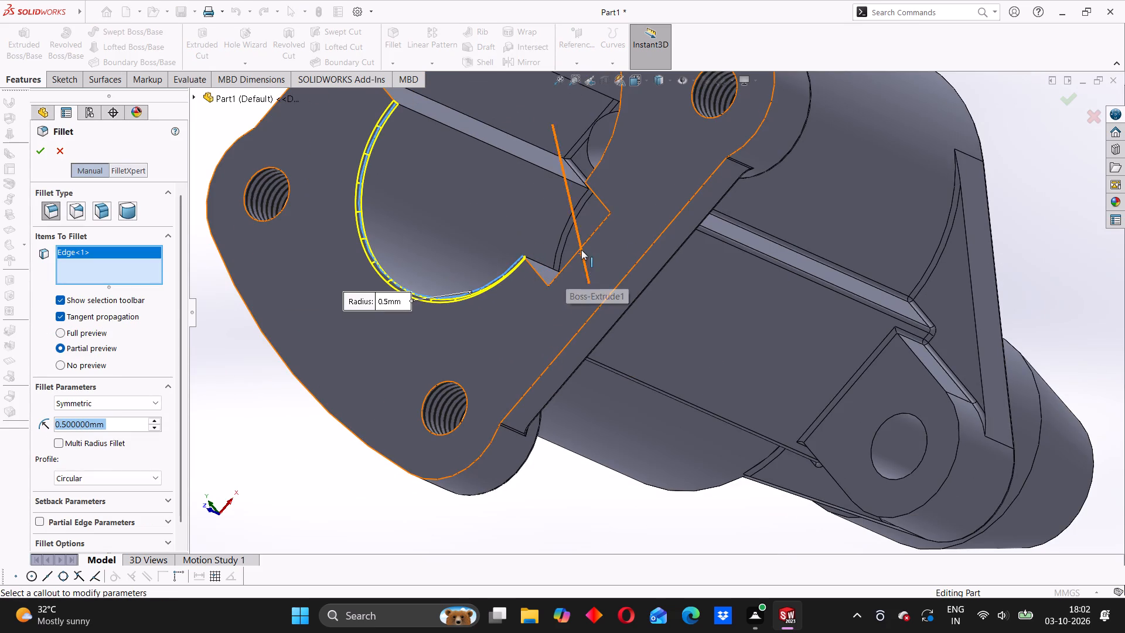
pyautogui.click(584, 246)
pyautogui.click(534, 266)
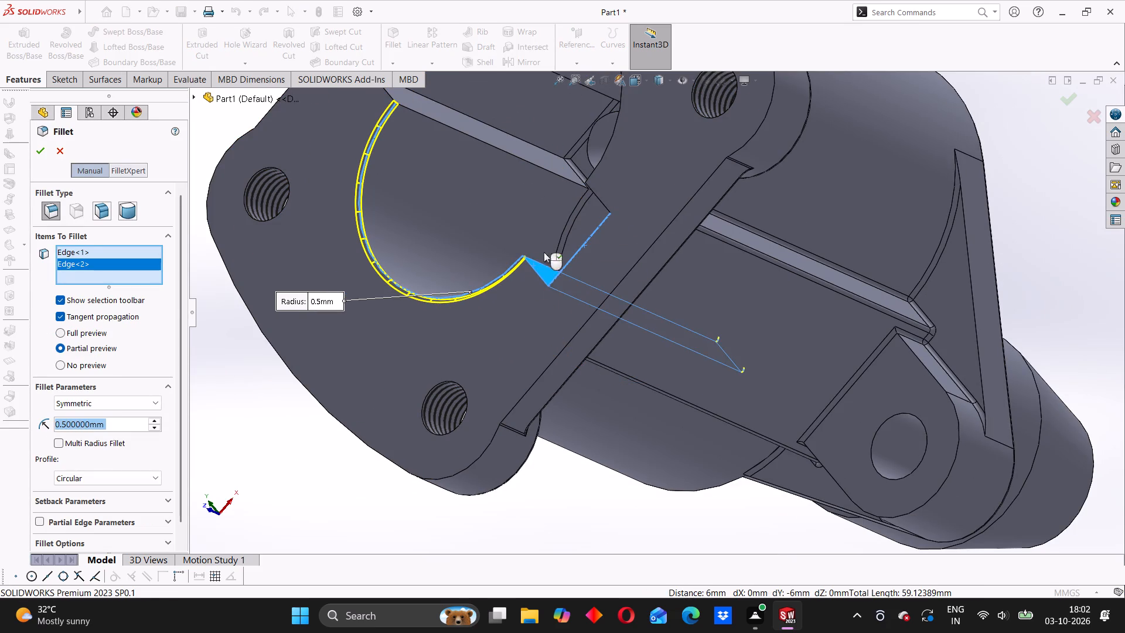
pyautogui.rightClick(108, 277)
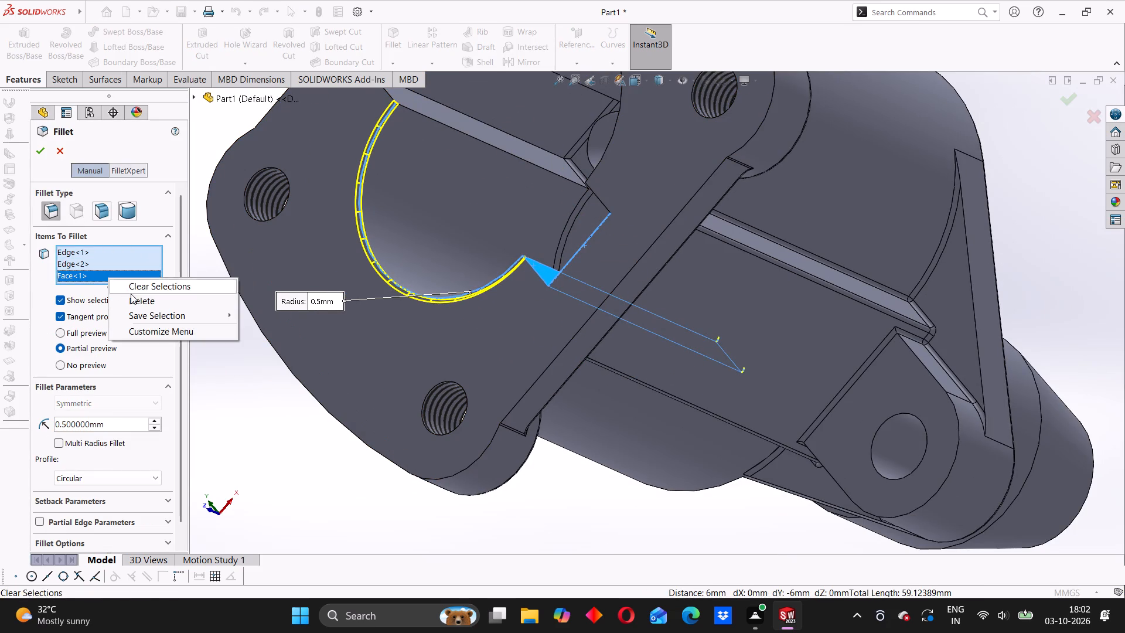
pyautogui.click(134, 301)
pyautogui.scroll(-5, 534, 266)
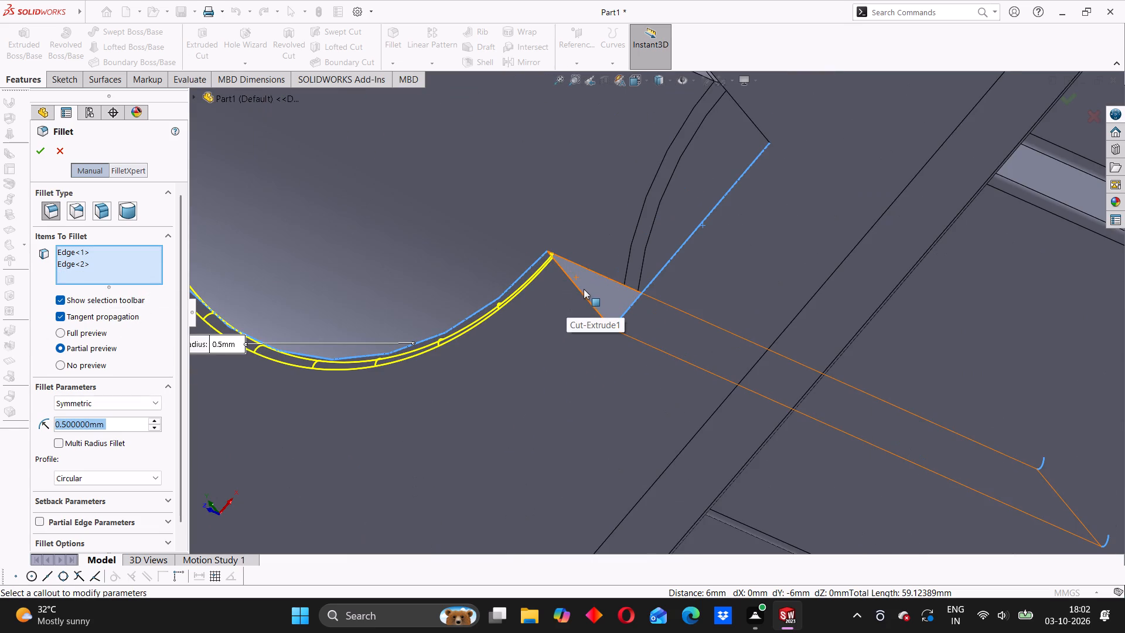
pyautogui.click(583, 295)
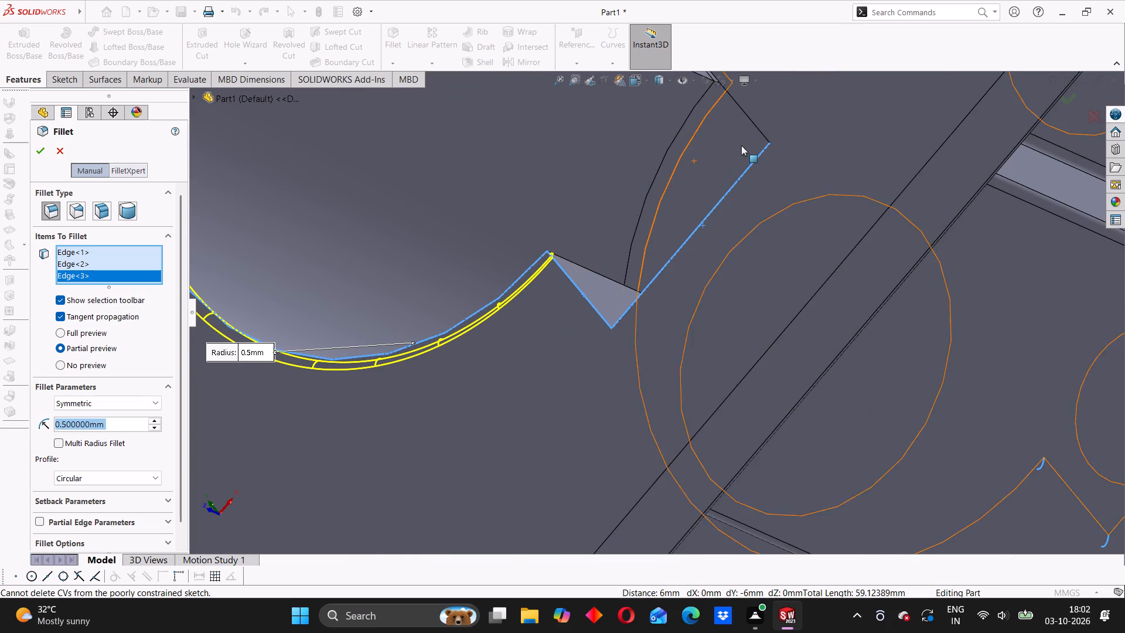
pyautogui.scroll(1, 742, 144)
pyautogui.click(732, 148)
# Add the opposite arc and the other notch's three edges, and apply the 0.5 mm fillet around the whole pocket mouth.
pyautogui.scroll(3, 732, 148)
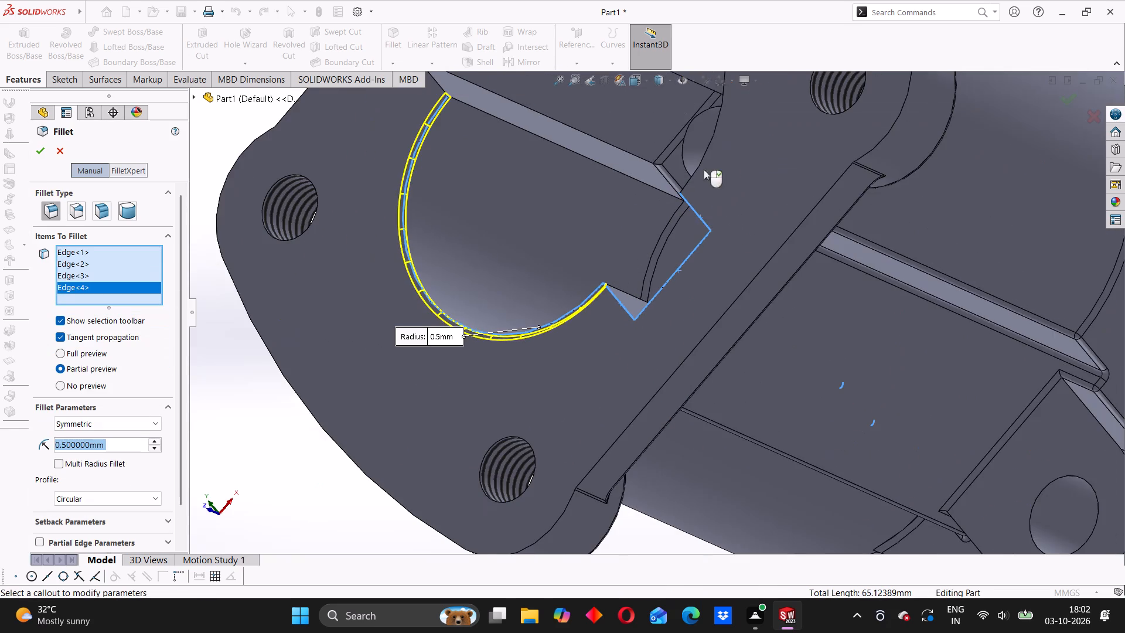
pyautogui.scroll(3, 676, 189)
pyautogui.moveTo(693, 206); pyautogui.dragTo(739, 206, button='middle')
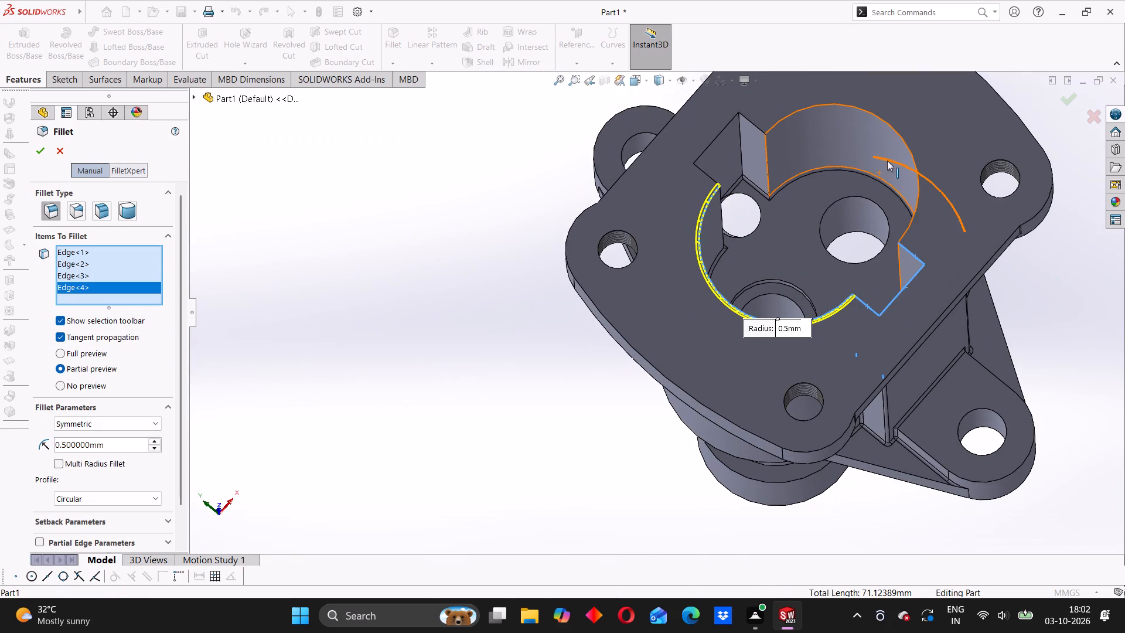
pyautogui.click(904, 140)
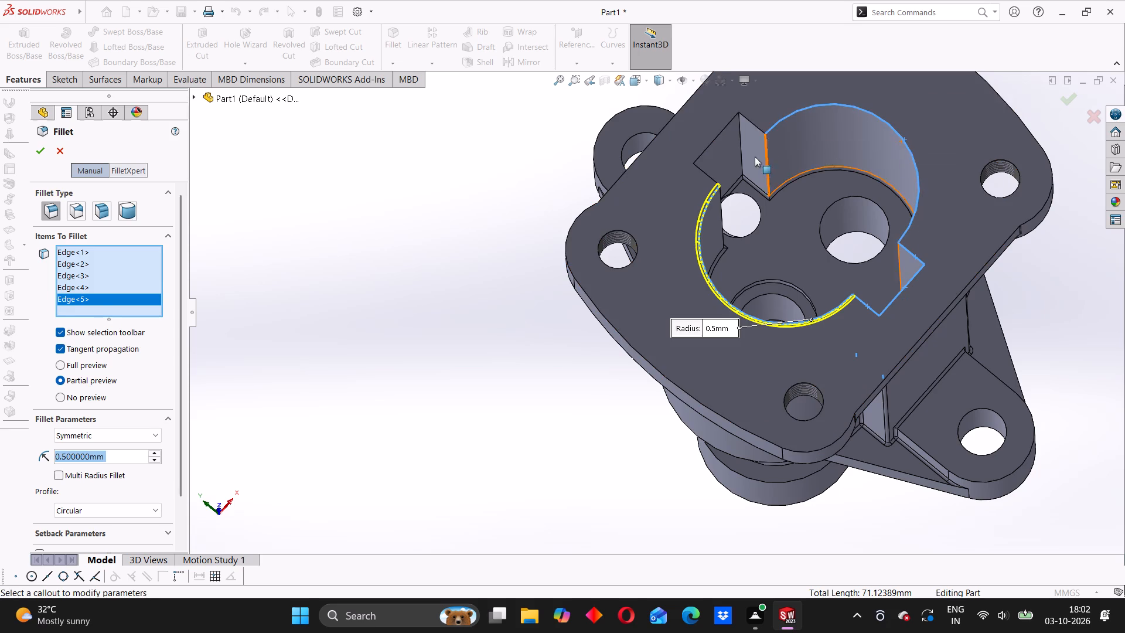
pyautogui.scroll(-6, 728, 146)
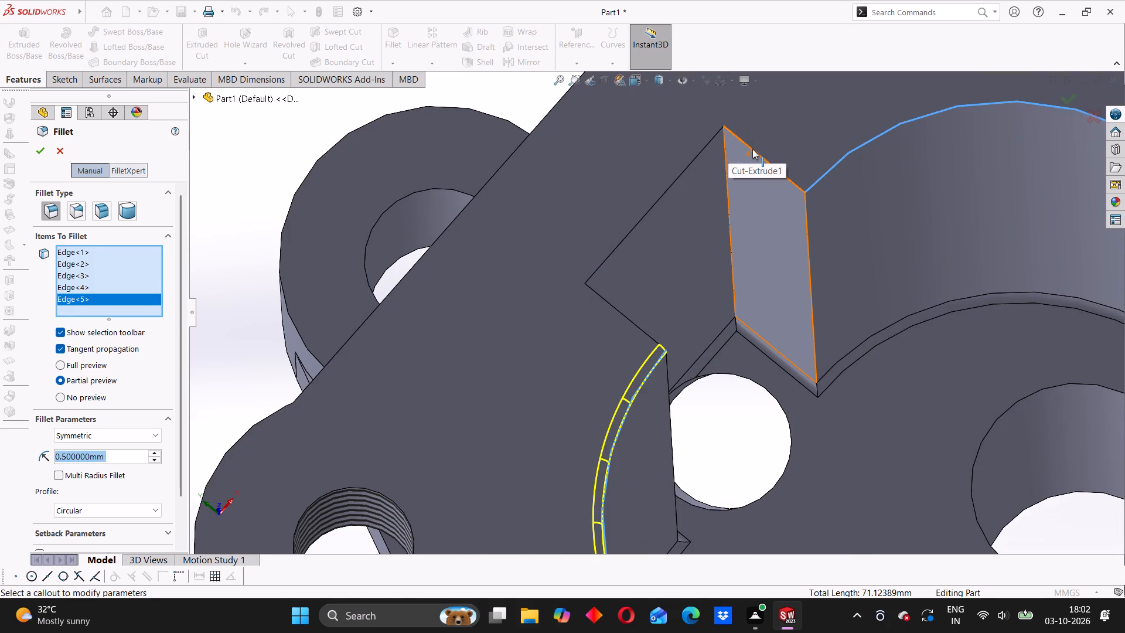
pyautogui.click(752, 149)
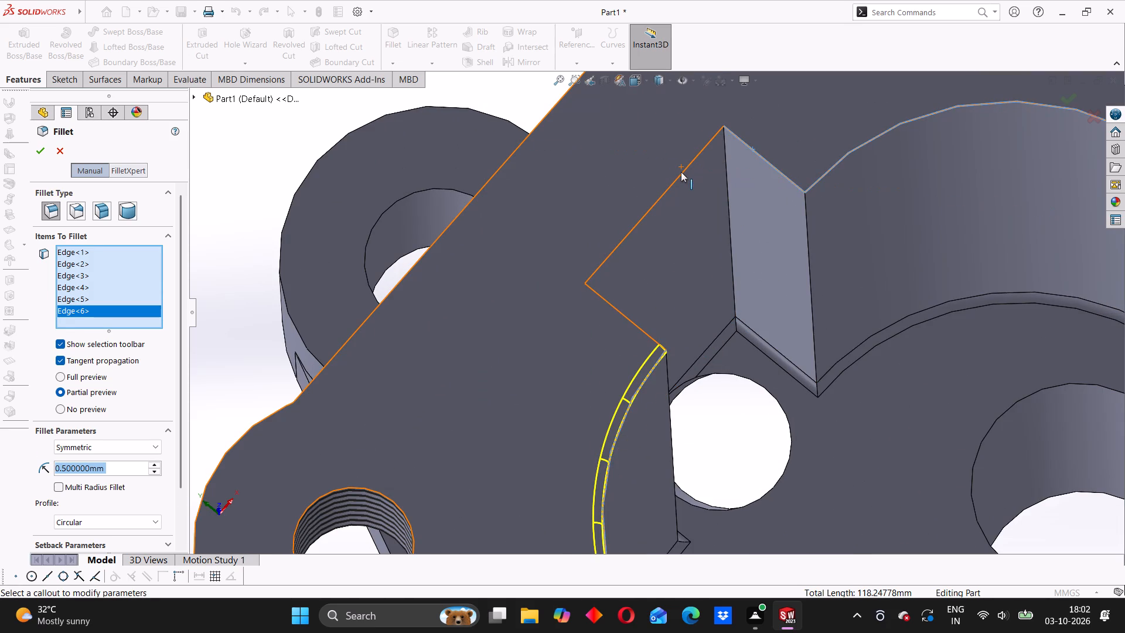
pyautogui.click(681, 172)
pyautogui.click(615, 311)
pyautogui.scroll(4, 841, 369)
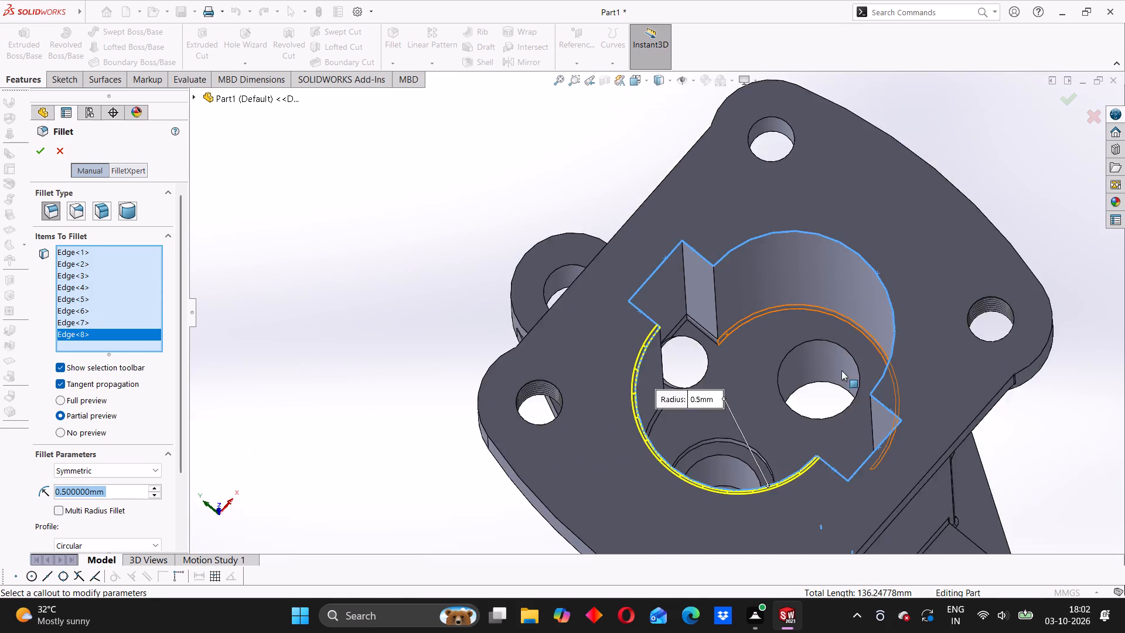
pyautogui.scroll(3, 841, 370)
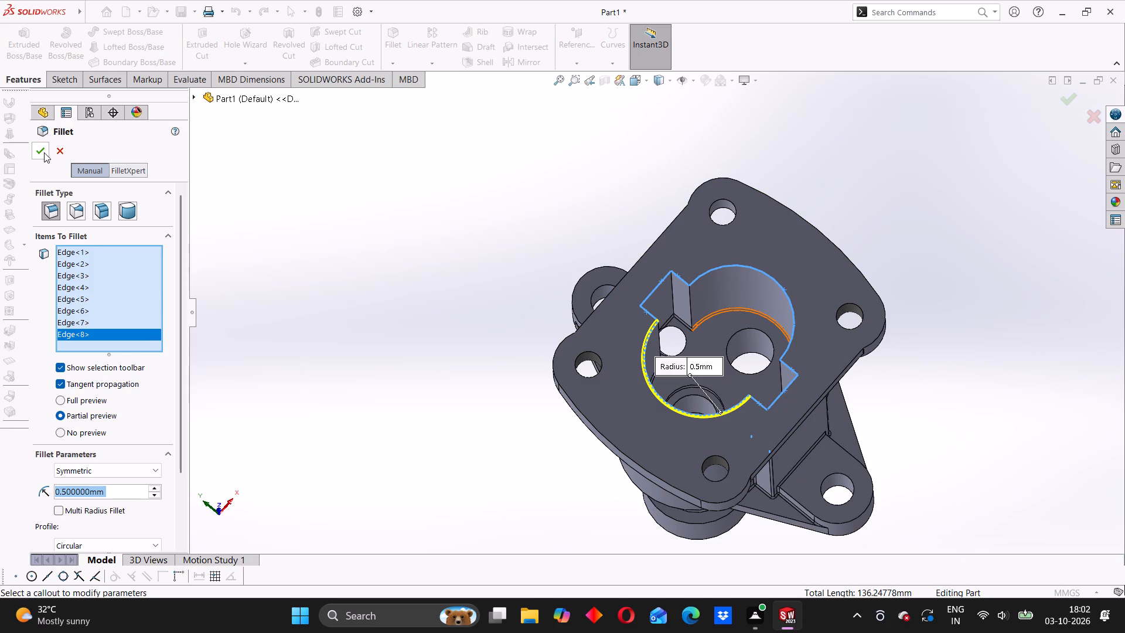
pyautogui.click(44, 152)
# Examine the pocket mouth, ribs, body, both flanges and nozzle from all sides for edges that still need fillets.
pyautogui.moveTo(611, 300); pyautogui.dragTo(641, 321, button='middle')
pyautogui.click(444, 283)
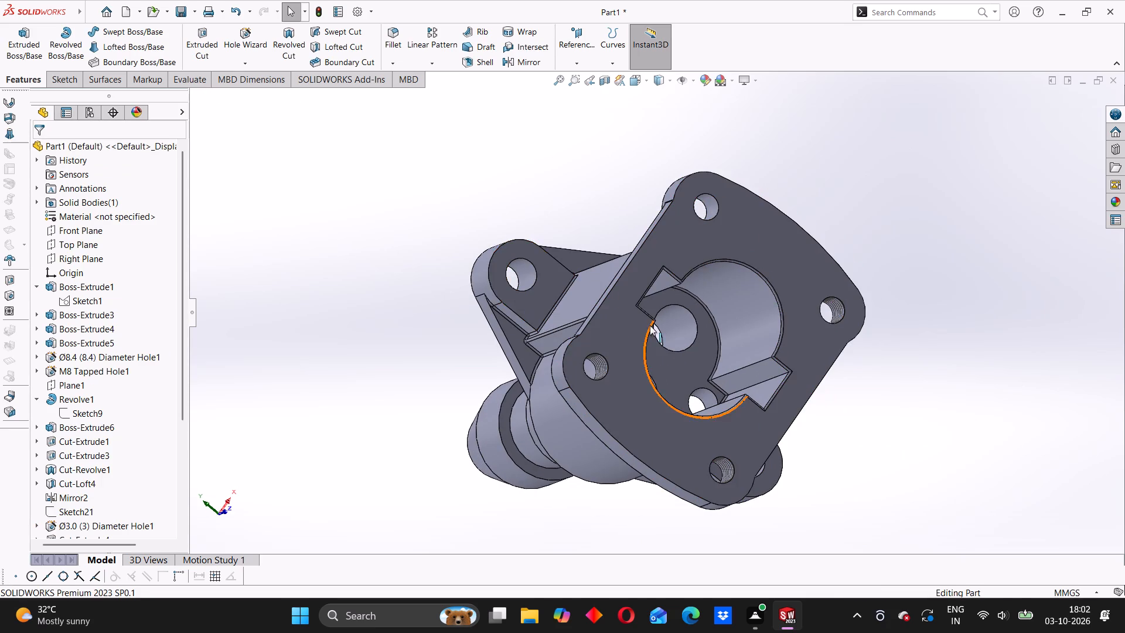
pyautogui.moveTo(650, 326); pyautogui.dragTo(621, 332, button='middle')
pyautogui.scroll(-7, 650, 328)
pyautogui.moveTo(749, 342); pyautogui.dragTo(673, 299, button='middle')
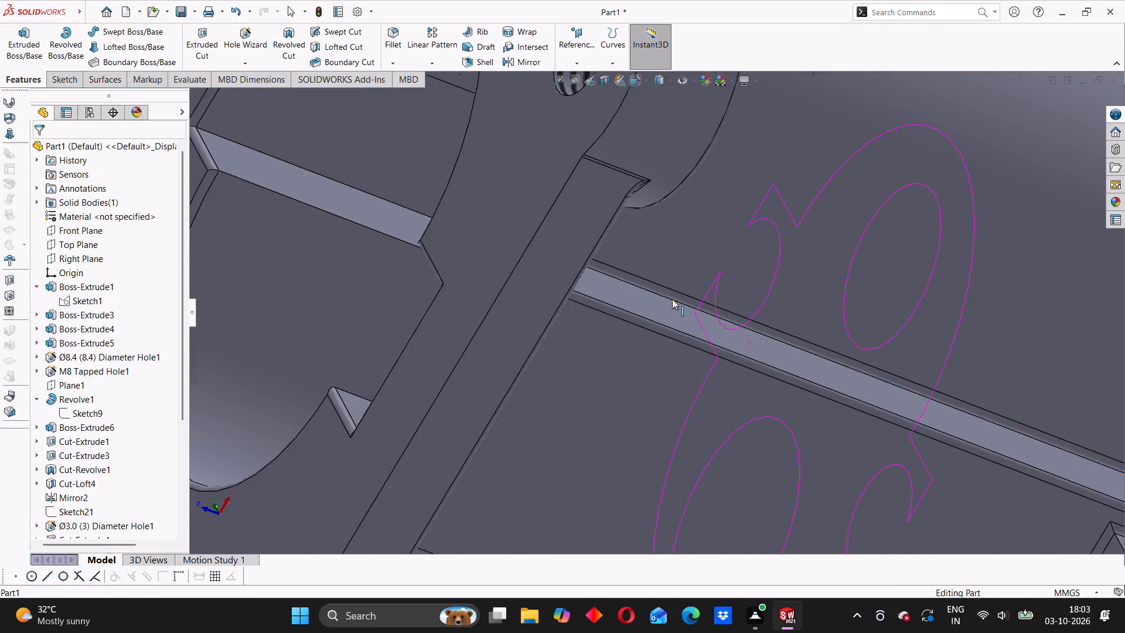
pyautogui.scroll(7, 520, 312)
pyautogui.moveTo(450, 345); pyautogui.dragTo(487, 336, button='middle')
pyautogui.moveTo(773, 407); pyautogui.dragTo(708, 277, button='middle')
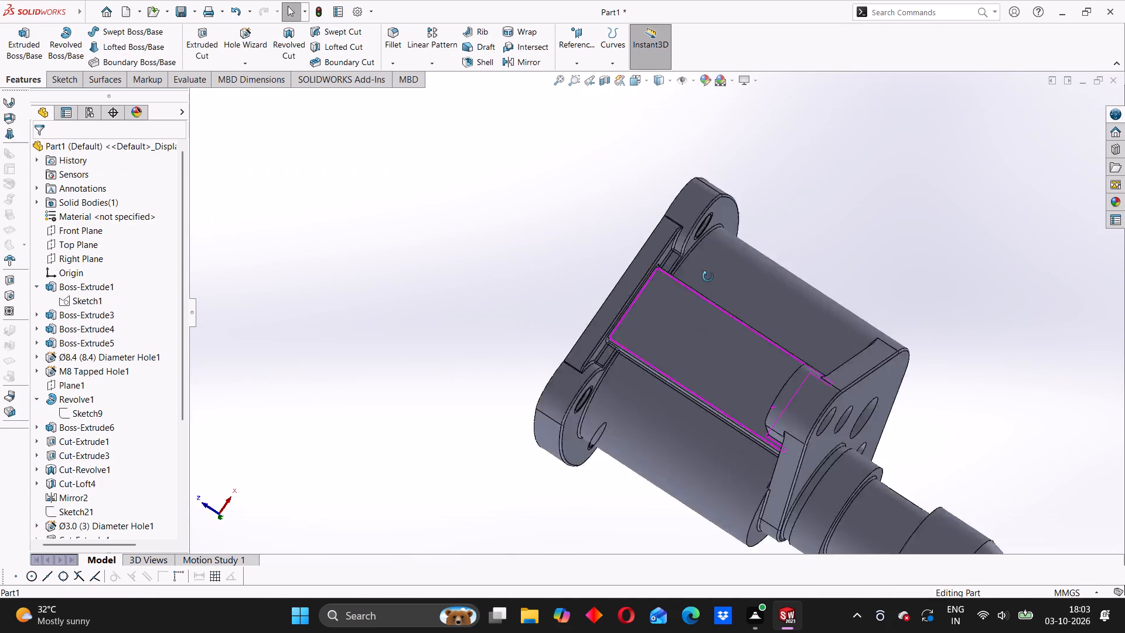
pyautogui.moveTo(708, 277); pyautogui.dragTo(664, 198, button='middle')
pyautogui.scroll(1, 664, 196)
pyautogui.scroll(3, 744, 390)
pyautogui.moveTo(737, 447); pyautogui.dragTo(706, 343, button='middle')
pyautogui.scroll(-3, 725, 370)
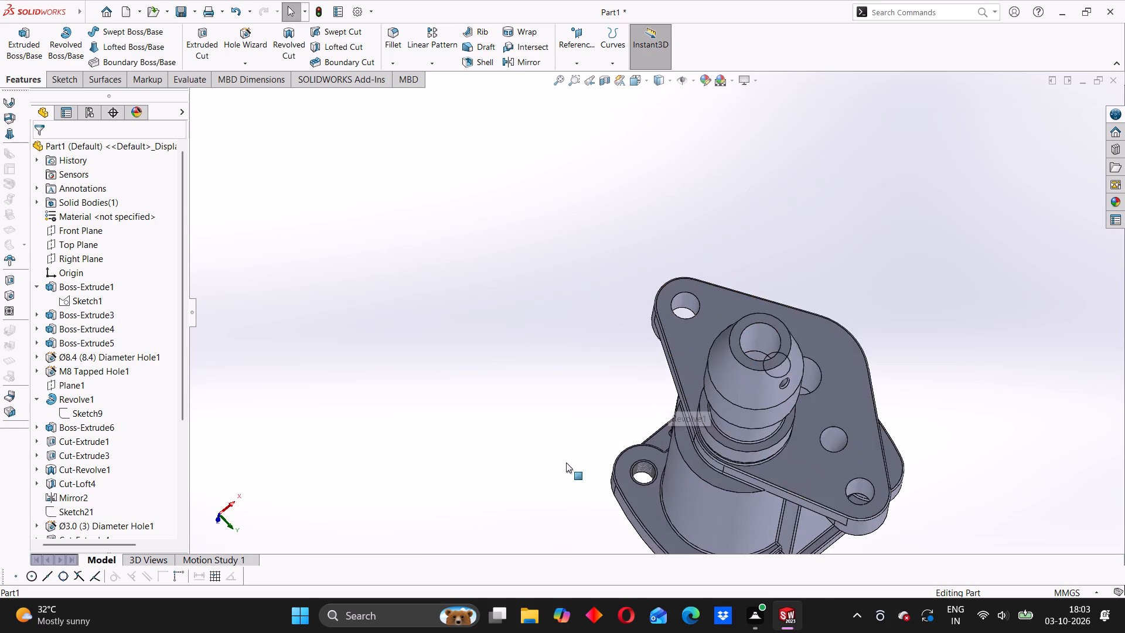
pyautogui.moveTo(564, 469); pyautogui.dragTo(660, 387, button='middle')
pyautogui.scroll(-4, 660, 418)
pyautogui.moveTo(671, 435); pyautogui.dragTo(656, 423, button='middle')
pyautogui.scroll(3, 756, 452)
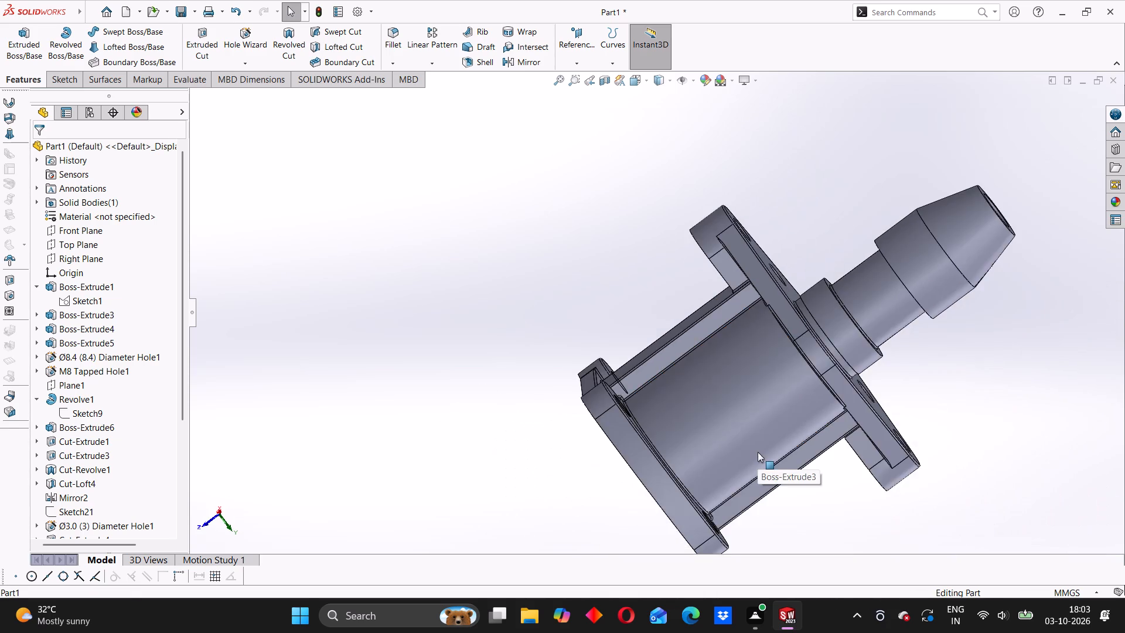
pyautogui.scroll(3, 758, 452)
pyautogui.moveTo(748, 447); pyautogui.dragTo(653, 380, button='middle')
pyautogui.scroll(-3, 712, 418)
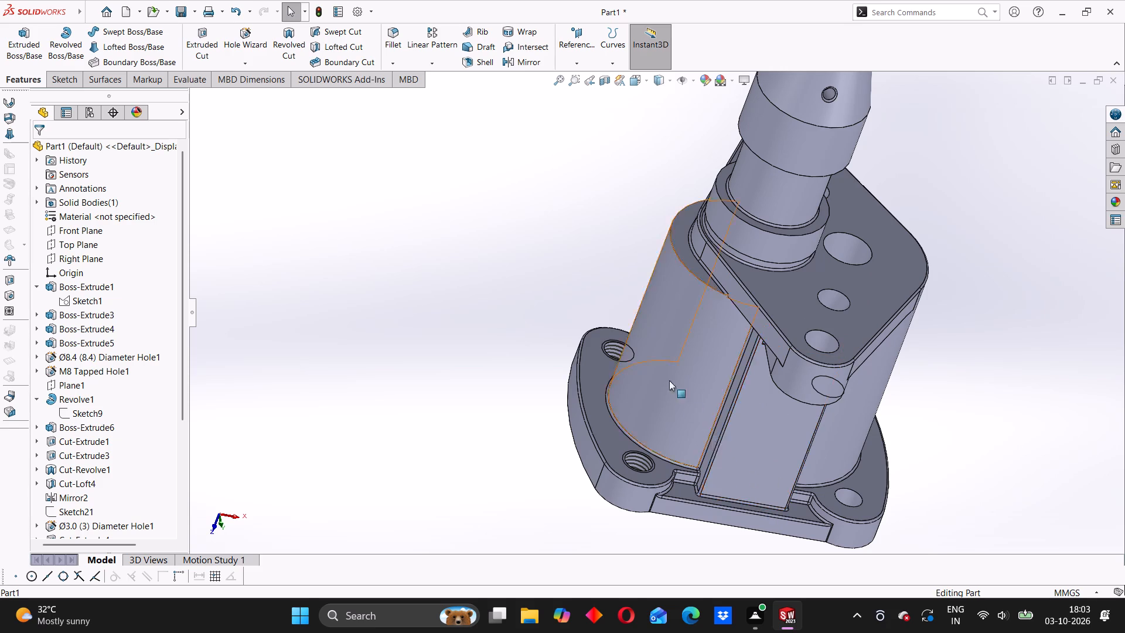
pyautogui.scroll(-3, 653, 357)
pyautogui.moveTo(784, 418); pyautogui.dragTo(696, 393, button='middle')
pyautogui.scroll(4, 744, 379)
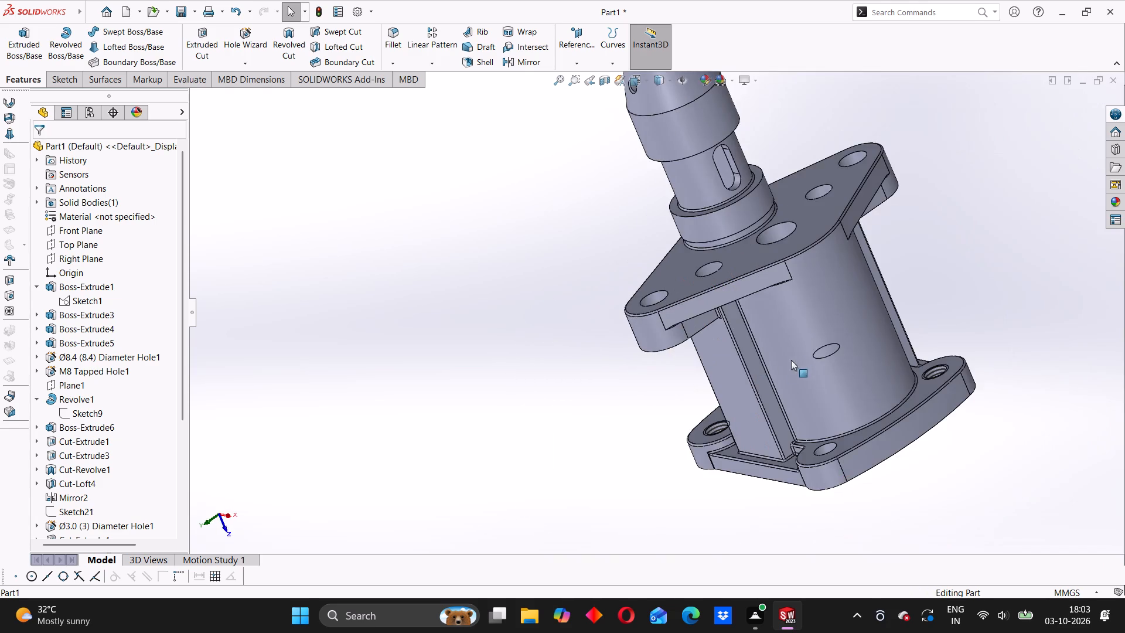
pyautogui.scroll(2, 809, 348)
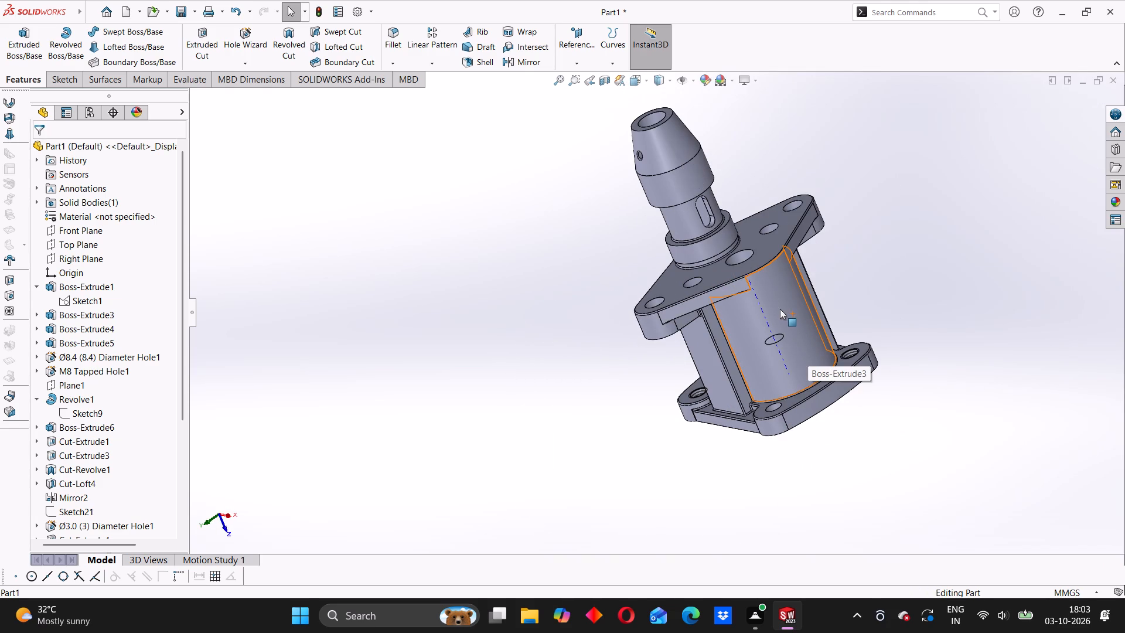
pyautogui.scroll(-3, 778, 308)
pyautogui.moveTo(785, 326); pyautogui.dragTo(666, 347, button='middle')
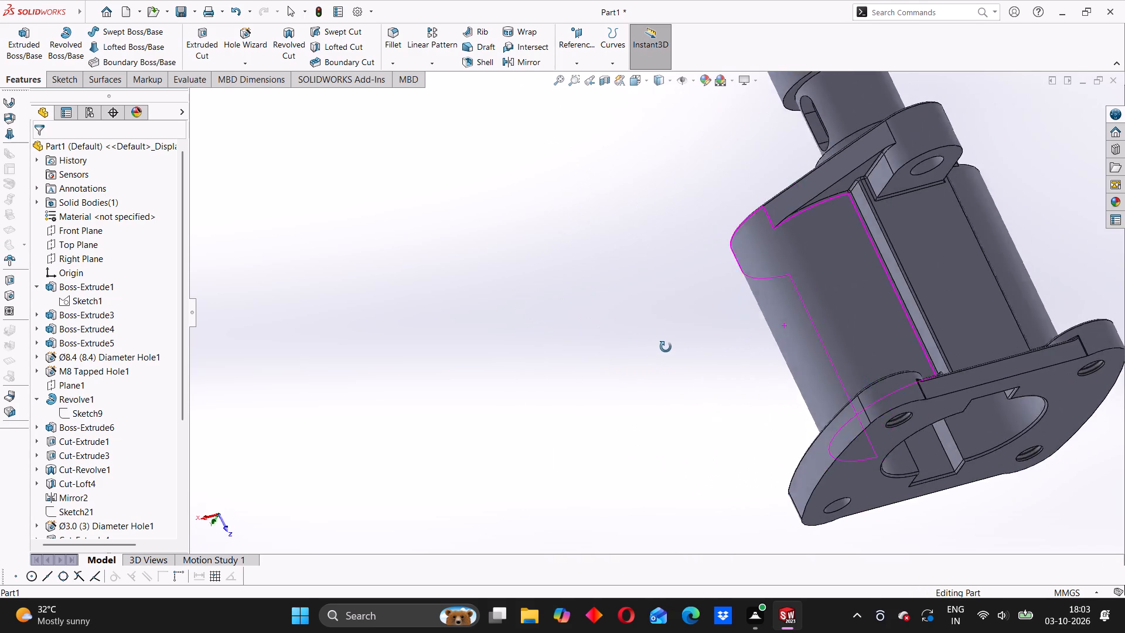
pyautogui.moveTo(666, 347); pyautogui.dragTo(882, 299, button='middle')
pyautogui.scroll(2, 807, 321)
pyautogui.scroll(2, 674, 357)
pyautogui.moveTo(635, 366); pyautogui.dragTo(635, 366, button='middle')
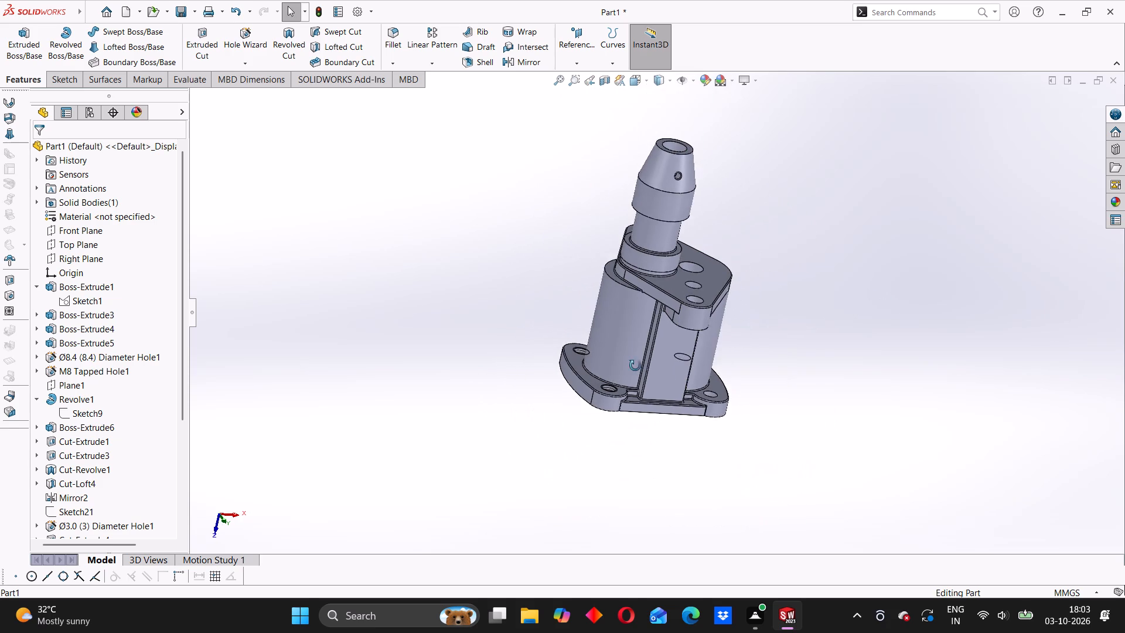
pyautogui.moveTo(635, 366); pyautogui.dragTo(769, 277, button='middle')
pyautogui.scroll(-2, 727, 315)
pyautogui.moveTo(641, 376); pyautogui.dragTo(703, 209, button='middle')
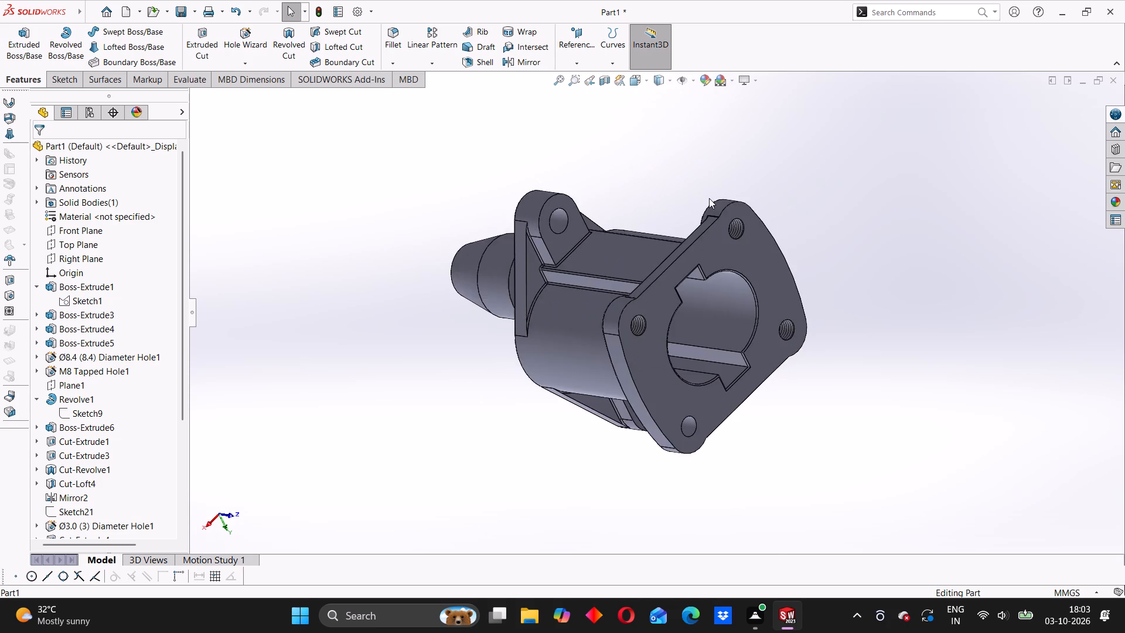
pyautogui.scroll(-3, 708, 201)
pyautogui.scroll(5, 619, 327)
pyautogui.moveTo(579, 348); pyautogui.dragTo(807, 328, button='middle')
pyautogui.scroll(-2, 650, 366)
pyautogui.moveTo(528, 400); pyautogui.dragTo(415, 329, button='middle')
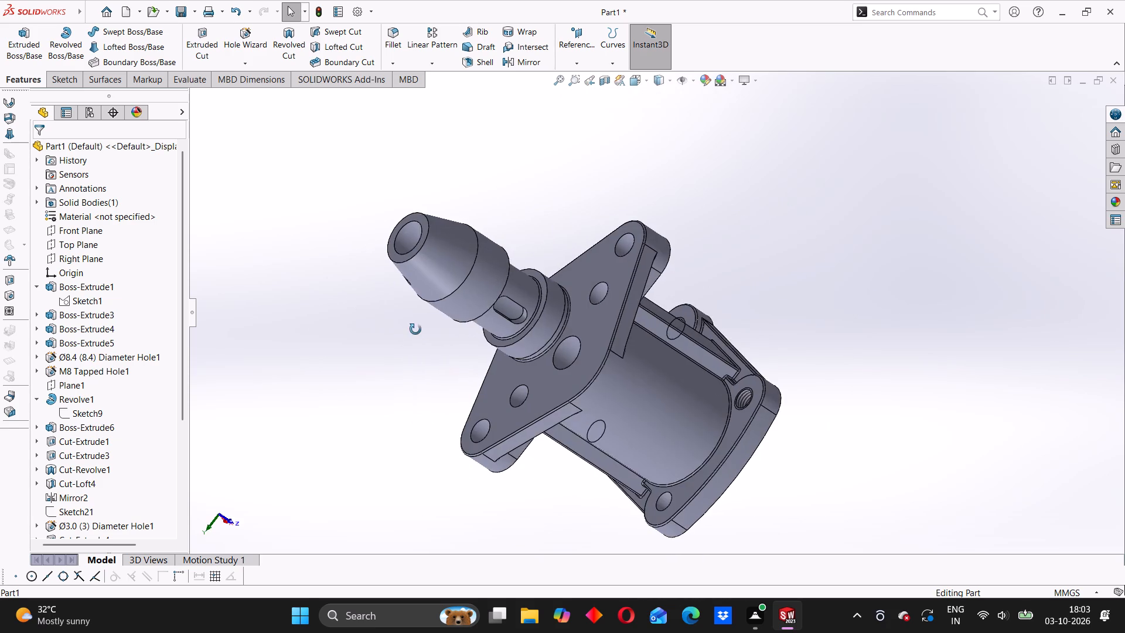
pyautogui.moveTo(415, 329); pyautogui.dragTo(415, 328, button='middle')
pyautogui.moveTo(429, 324); pyautogui.dragTo(524, 267, button='middle')
pyautogui.scroll(-1, 545, 267)
pyautogui.scroll(2, 557, 312)
pyautogui.moveTo(552, 402); pyautogui.dragTo(536, 367, button='middle')
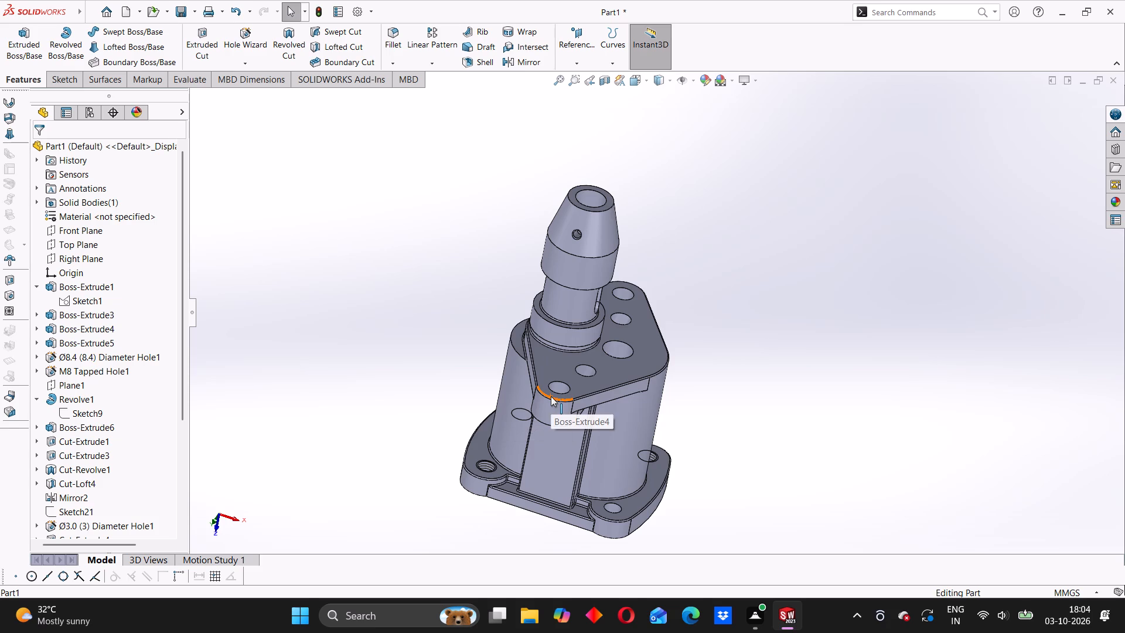
# Inspect the cylindrical body, its side ribs and the edges and holes of both flanges more closely for missing fillets.
pyautogui.scroll(-1, 566, 384)
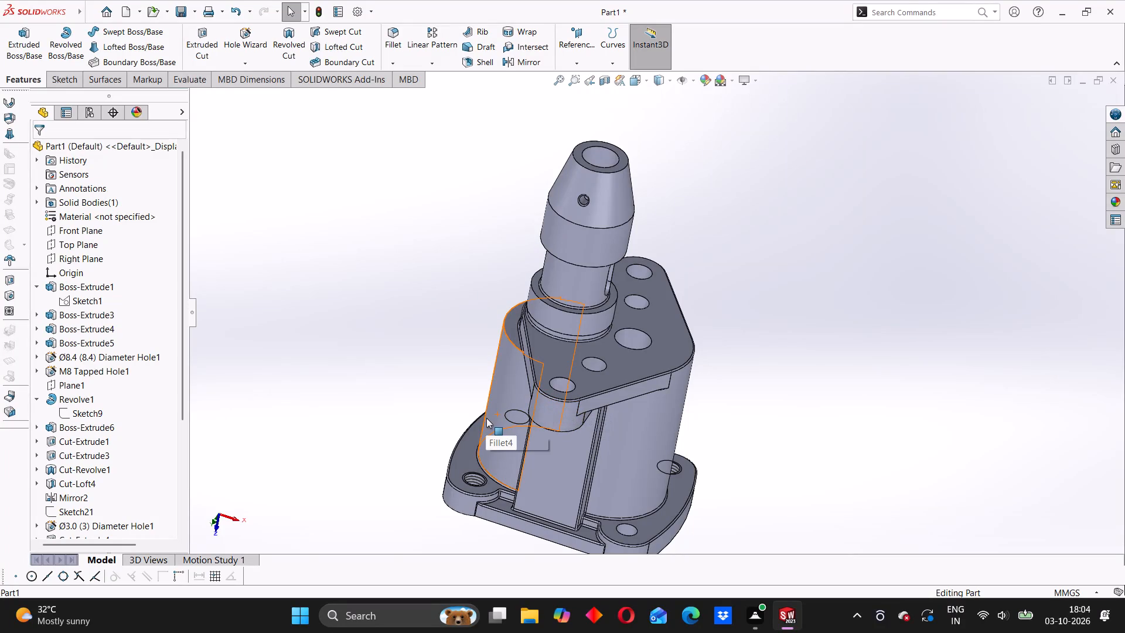
pyautogui.scroll(-1, 543, 394)
pyautogui.scroll(2, 544, 394)
pyautogui.moveTo(529, 405); pyautogui.dragTo(531, 403, button='middle')
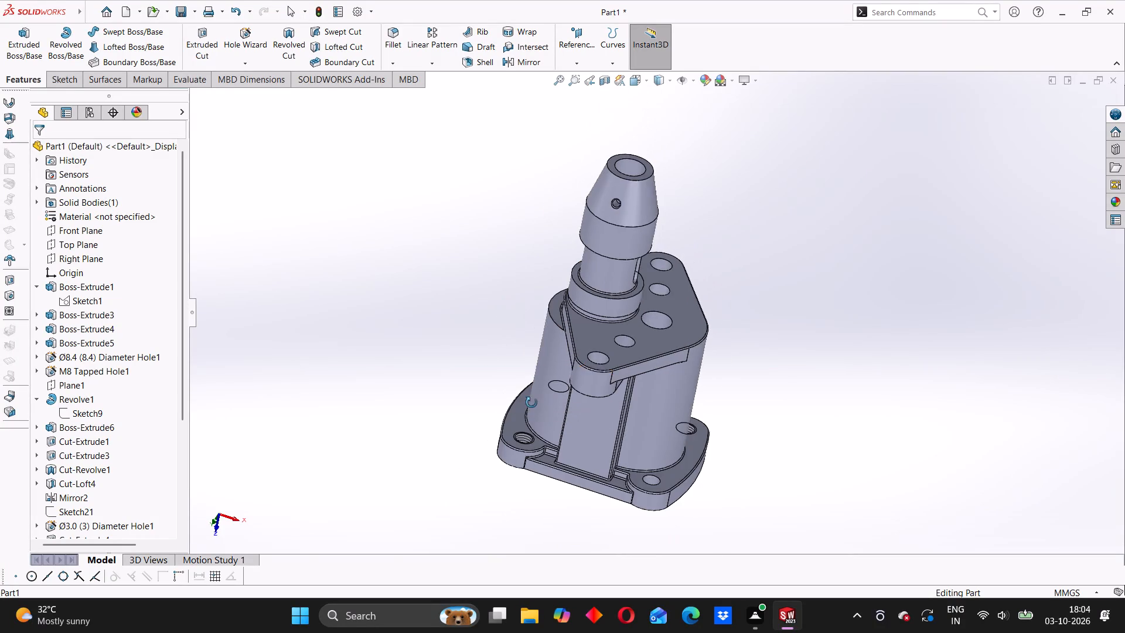
pyautogui.moveTo(531, 403); pyautogui.dragTo(629, 390, button='middle')
pyautogui.scroll(1, 711, 417)
pyautogui.moveTo(711, 417); pyautogui.dragTo(708, 417, button='middle')
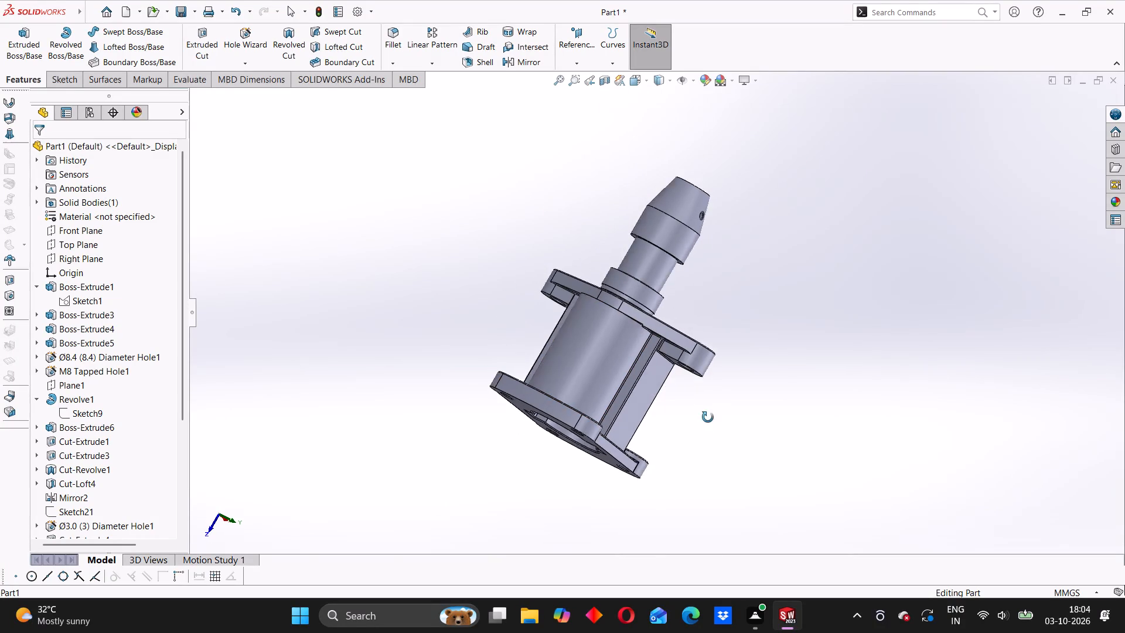
pyautogui.moveTo(708, 417); pyautogui.dragTo(606, 411, button='middle')
pyautogui.scroll(-2, 605, 410)
pyautogui.moveTo(729, 410); pyautogui.dragTo(669, 410, button='middle')
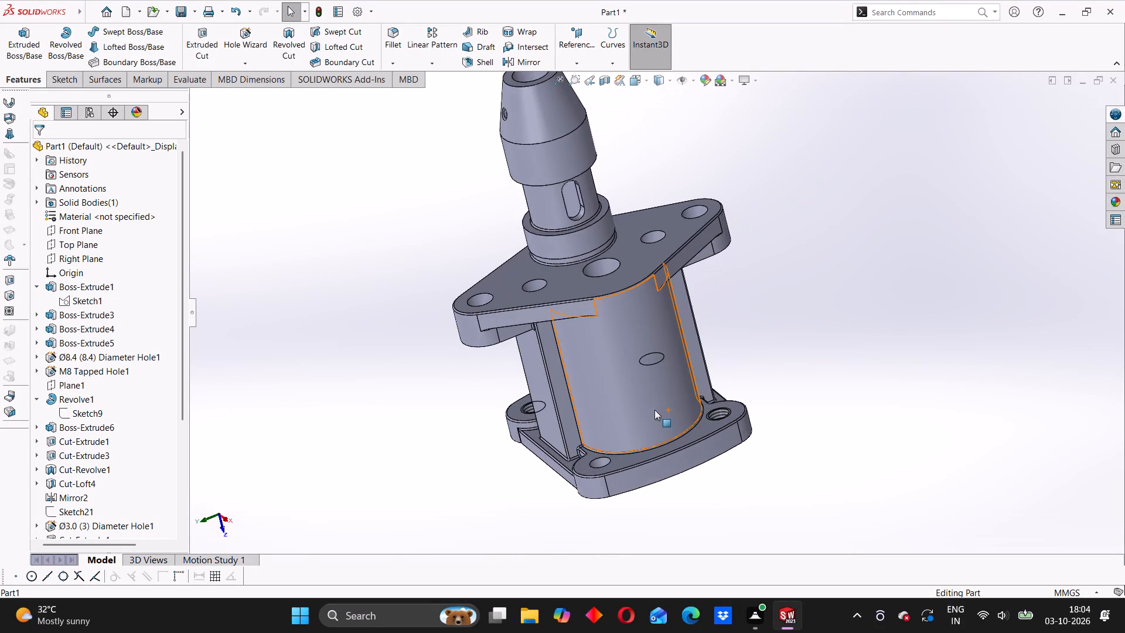
pyautogui.scroll(-2, 638, 410)
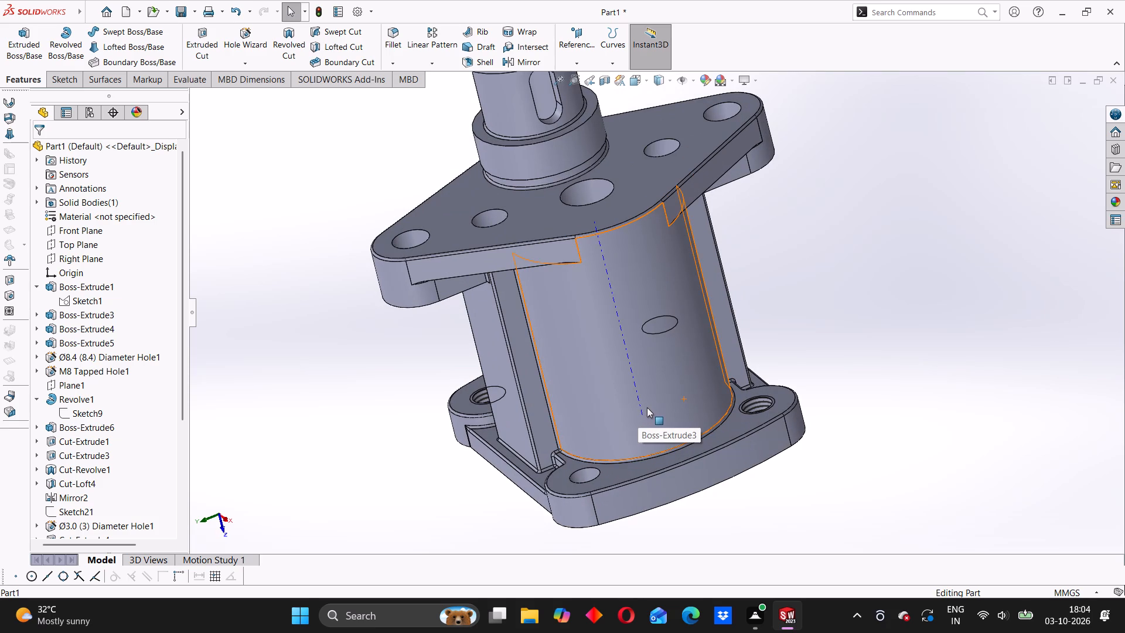
pyautogui.scroll(-2, 526, 381)
pyautogui.scroll(2, 526, 380)
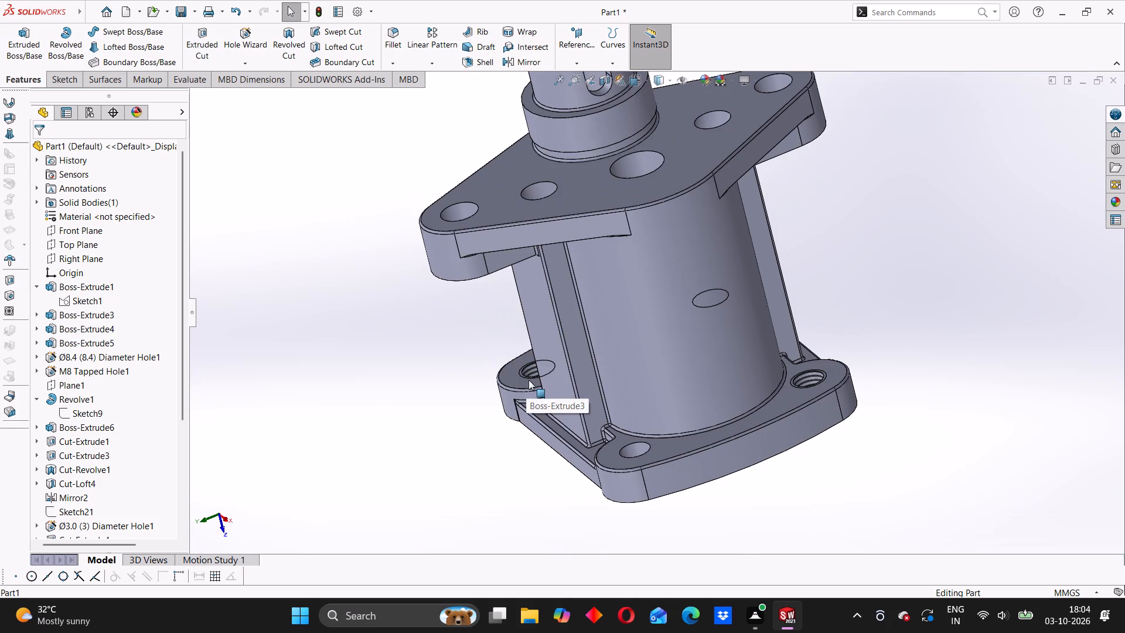
pyautogui.scroll(3, 530, 378)
pyautogui.scroll(-2, 584, 325)
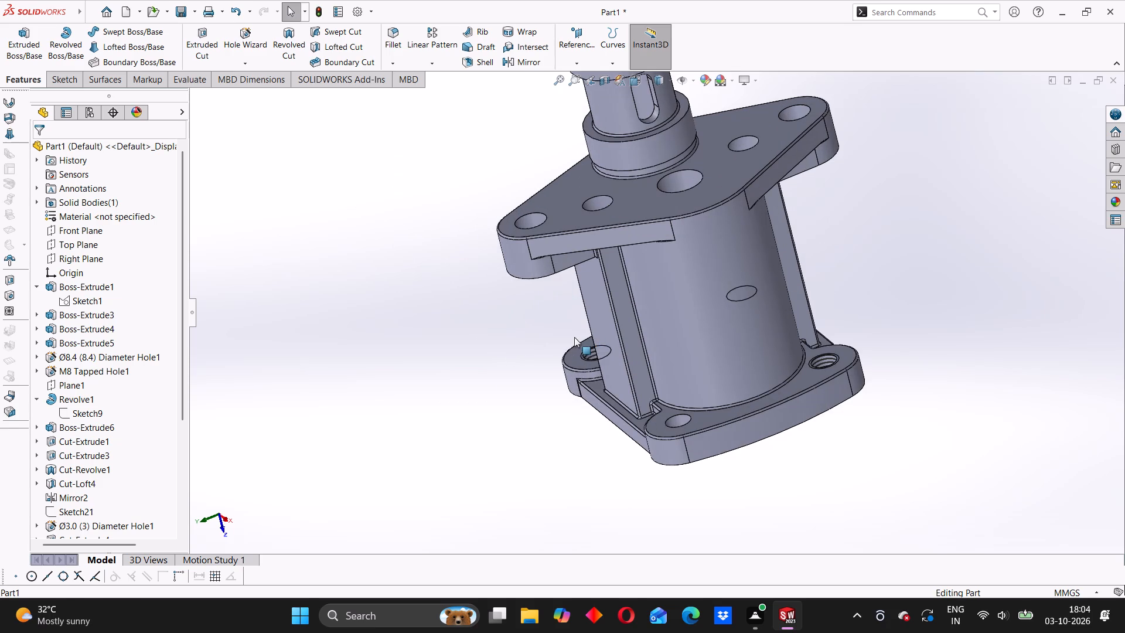
pyautogui.moveTo(574, 337); pyautogui.dragTo(669, 309, button='middle')
pyautogui.scroll(2, 652, 309)
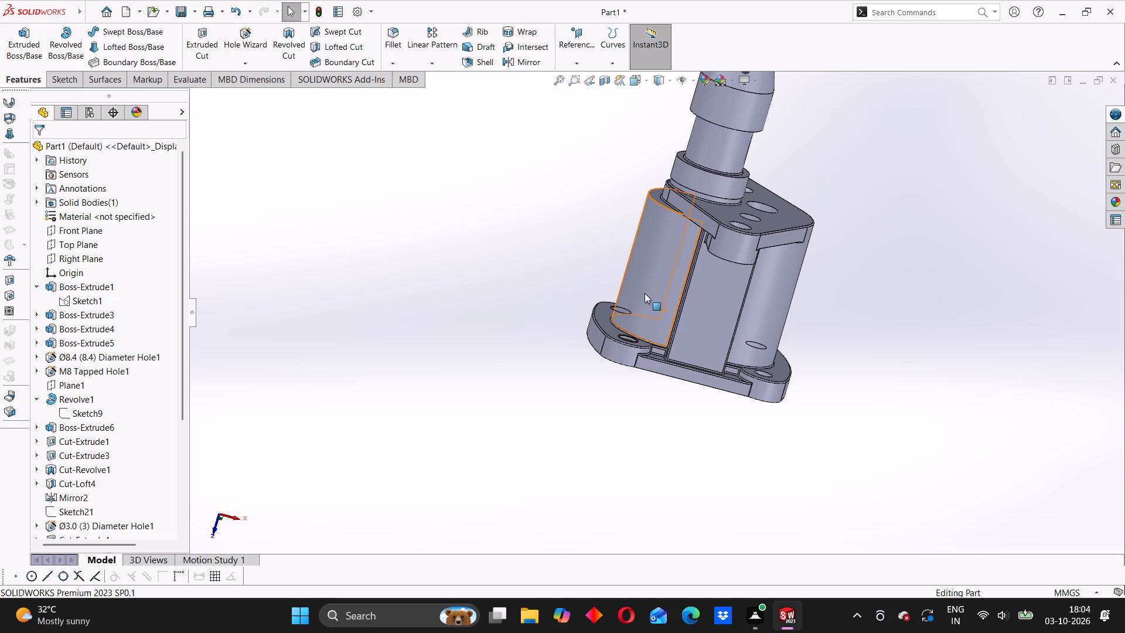
# Examine the cylindrical body, side ribs and both flanges from several angles for edges still missing fillets.
pyautogui.scroll(-1, 645, 293)
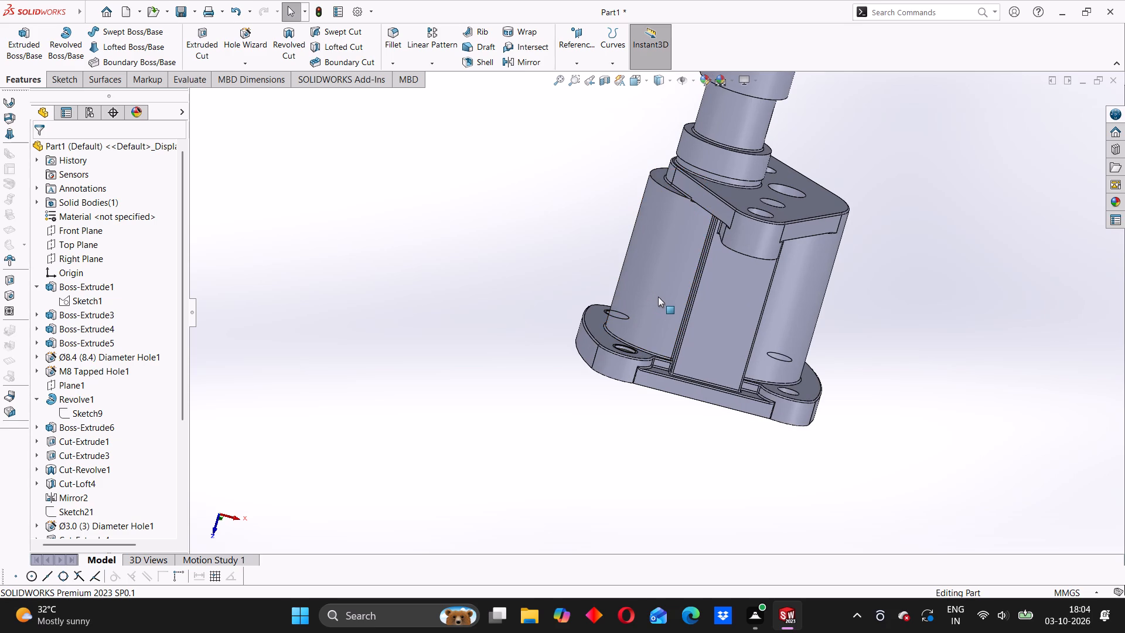
pyautogui.scroll(3, 658, 295)
pyautogui.moveTo(805, 329); pyautogui.dragTo(710, 332, button='middle')
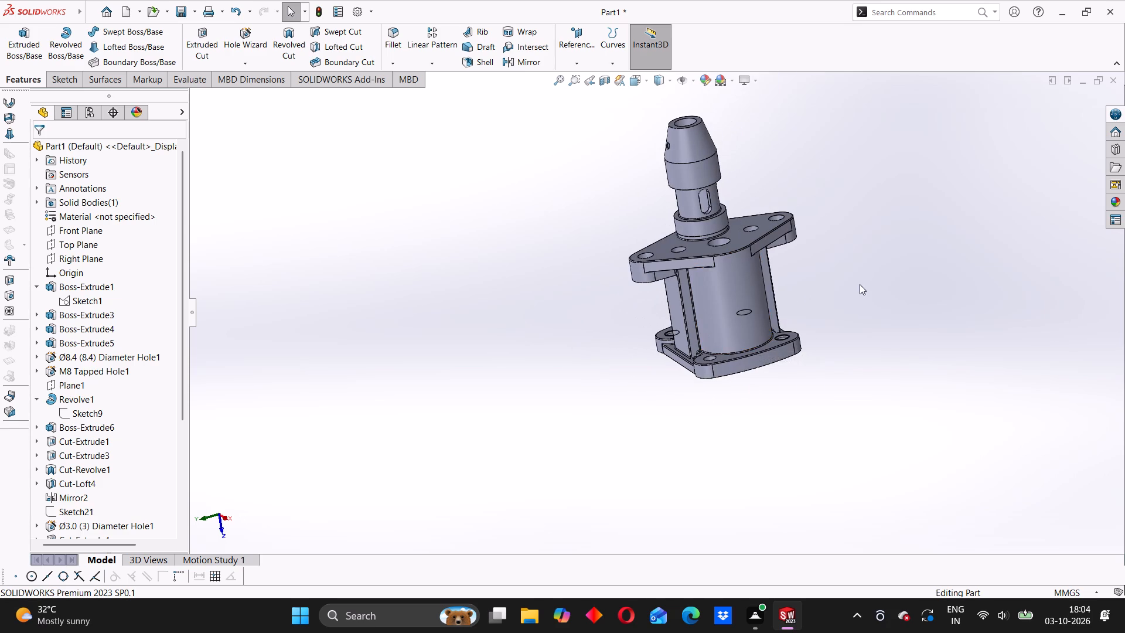
pyautogui.moveTo(860, 284); pyautogui.dragTo(783, 305, button='middle')
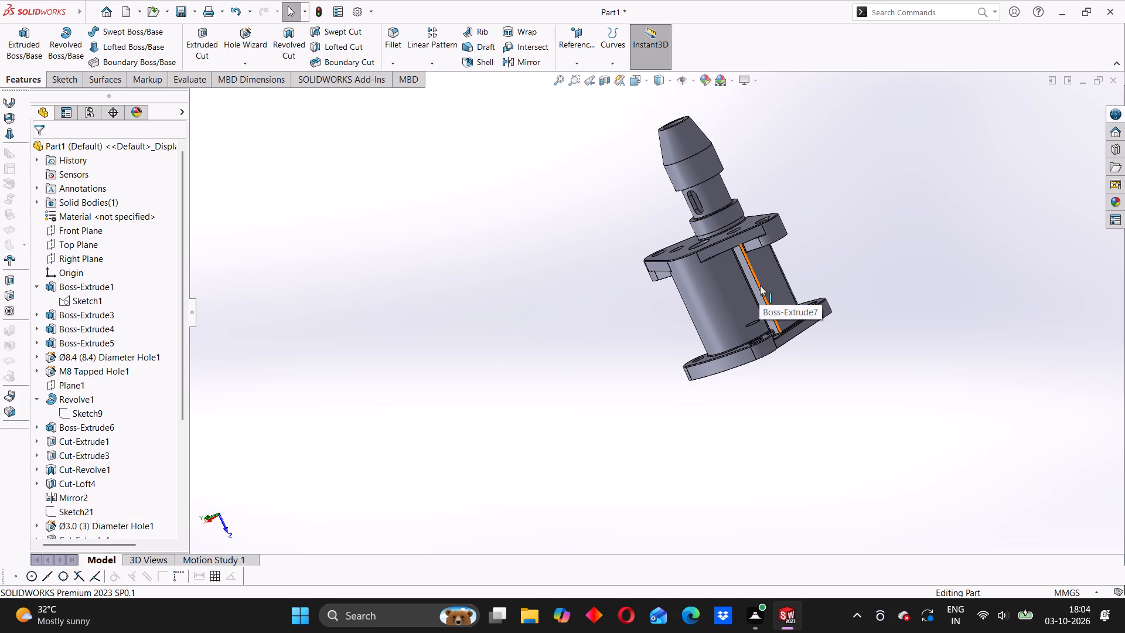
pyautogui.scroll(-4, 760, 285)
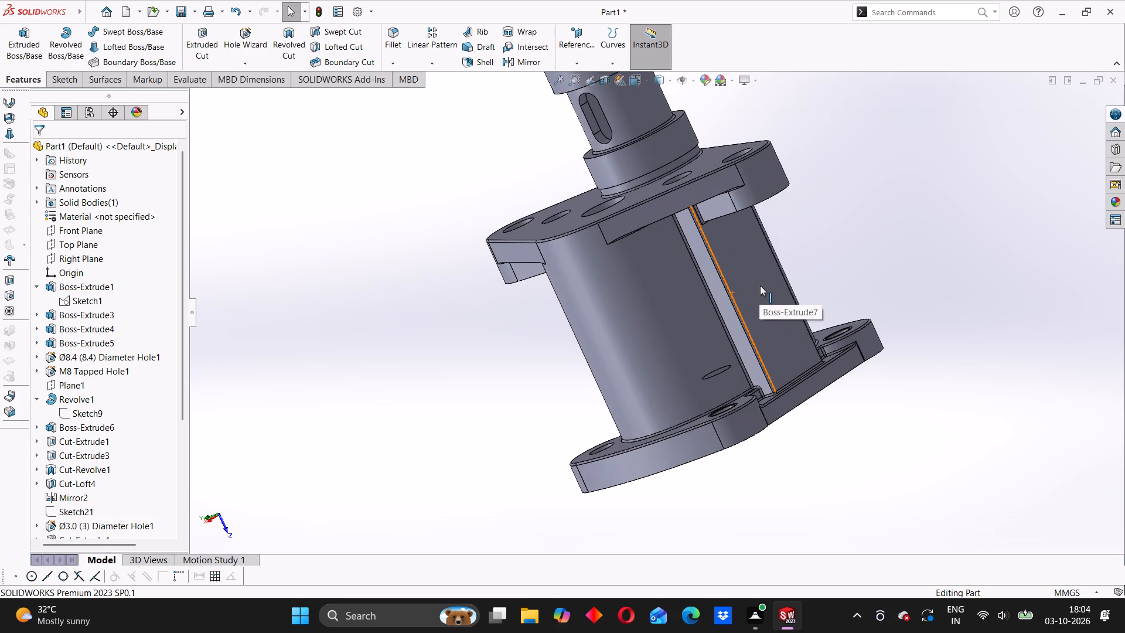
pyautogui.moveTo(760, 285); pyautogui.dragTo(720, 298, button='middle')
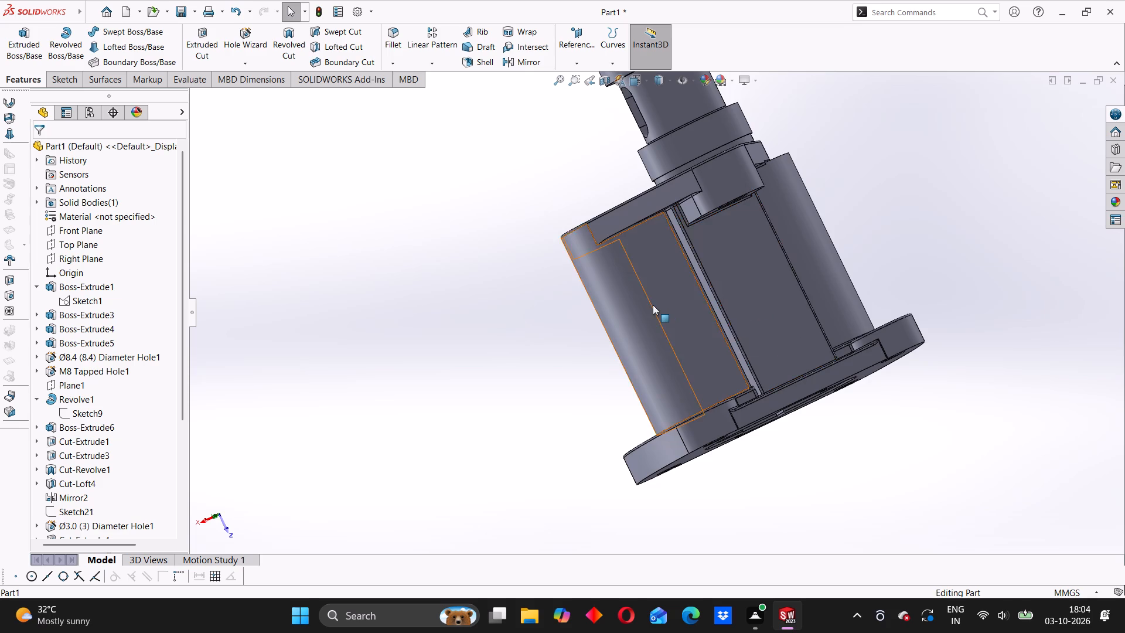
pyautogui.scroll(3, 653, 305)
pyautogui.moveTo(589, 339); pyautogui.dragTo(759, 285, button='middle')
pyautogui.scroll(2, 697, 314)
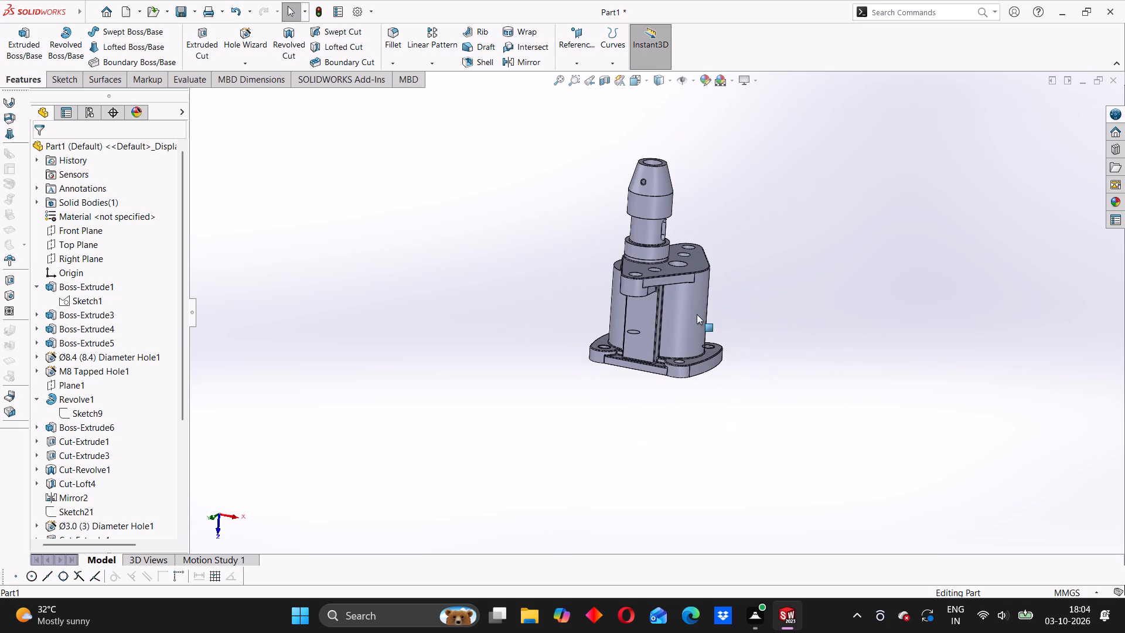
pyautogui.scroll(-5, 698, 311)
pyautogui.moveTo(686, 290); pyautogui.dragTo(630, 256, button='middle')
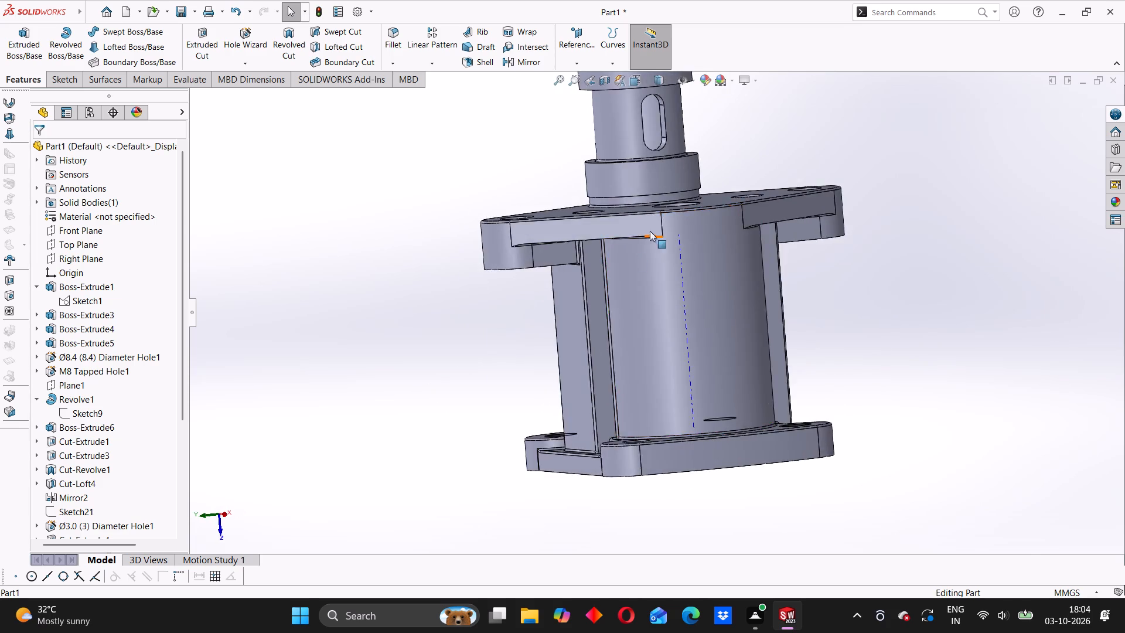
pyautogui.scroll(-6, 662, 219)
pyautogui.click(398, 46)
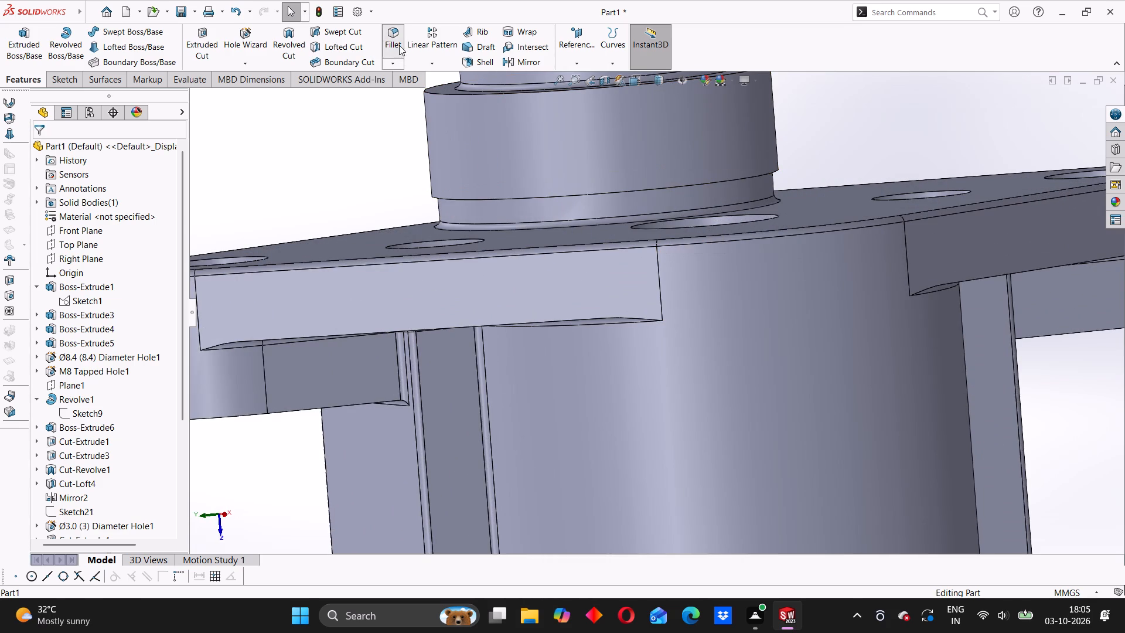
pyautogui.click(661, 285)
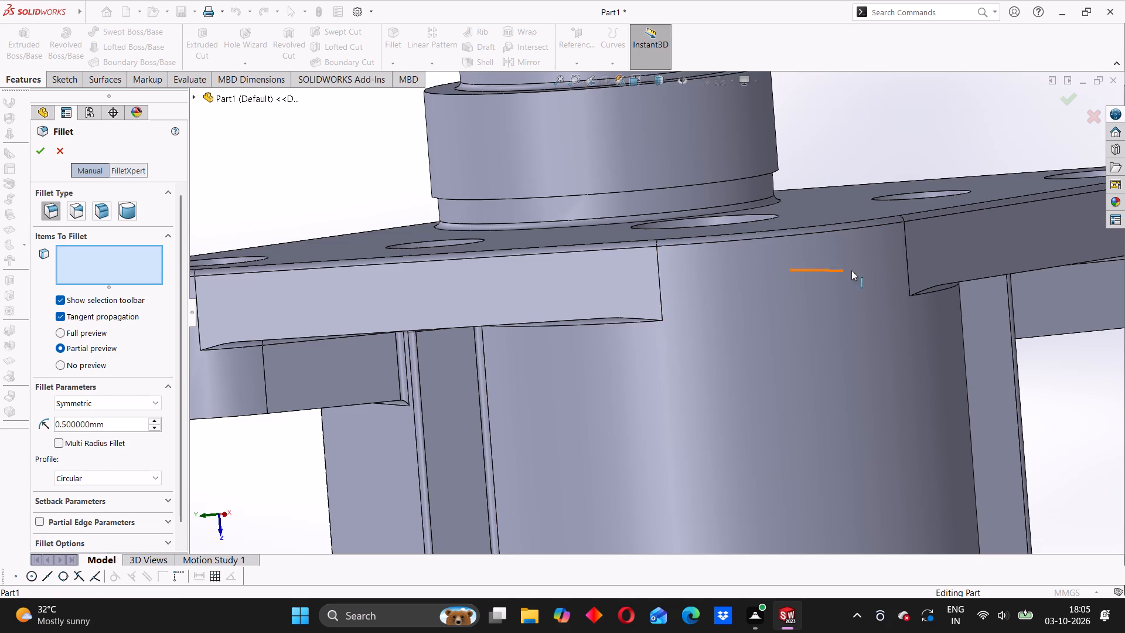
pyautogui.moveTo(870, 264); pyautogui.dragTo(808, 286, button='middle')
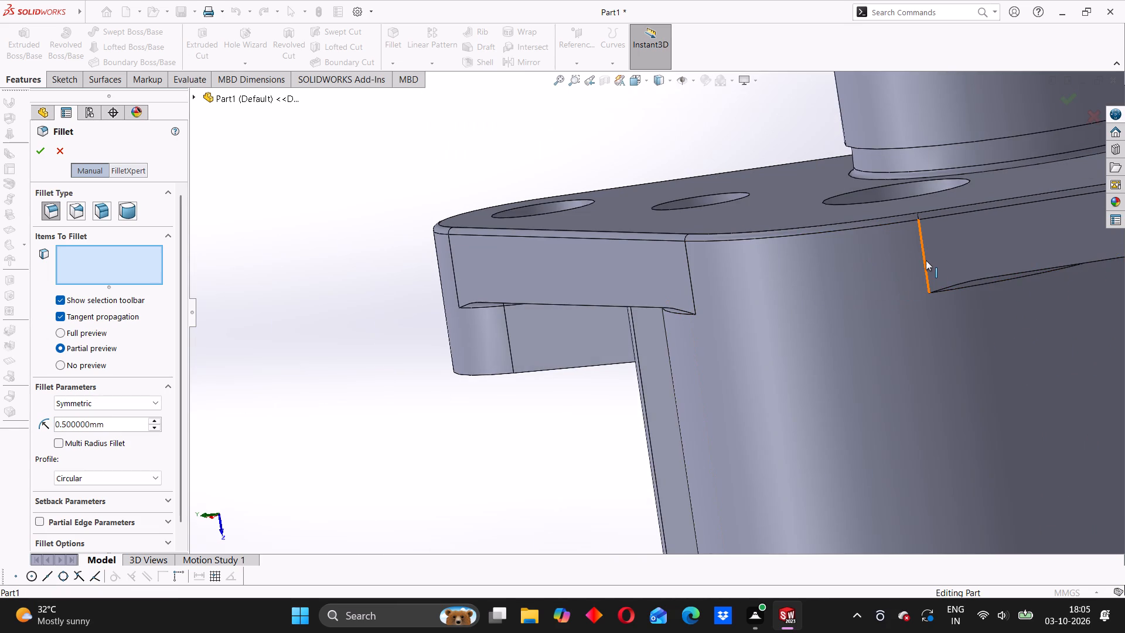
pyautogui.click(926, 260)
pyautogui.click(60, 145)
# Apply a 0.5 mm fillet around the outer edge of the elongated slot in the nozzle's neck.
pyautogui.scroll(5, 875, 328)
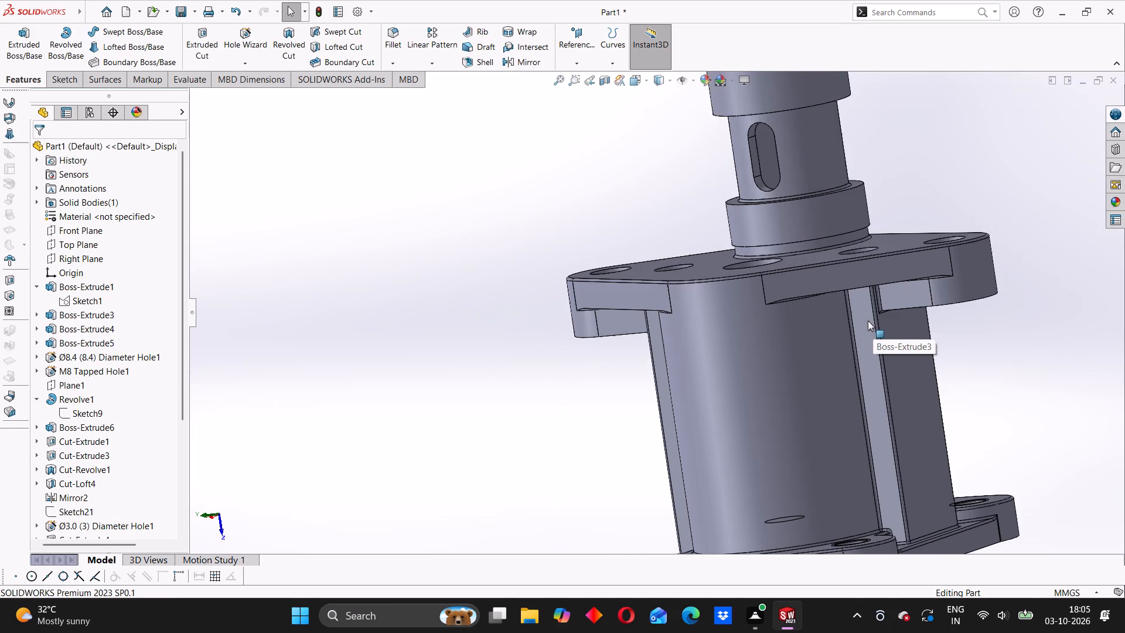
pyautogui.scroll(2, 717, 355)
pyautogui.moveTo(647, 374); pyautogui.dragTo(734, 375, button='middle')
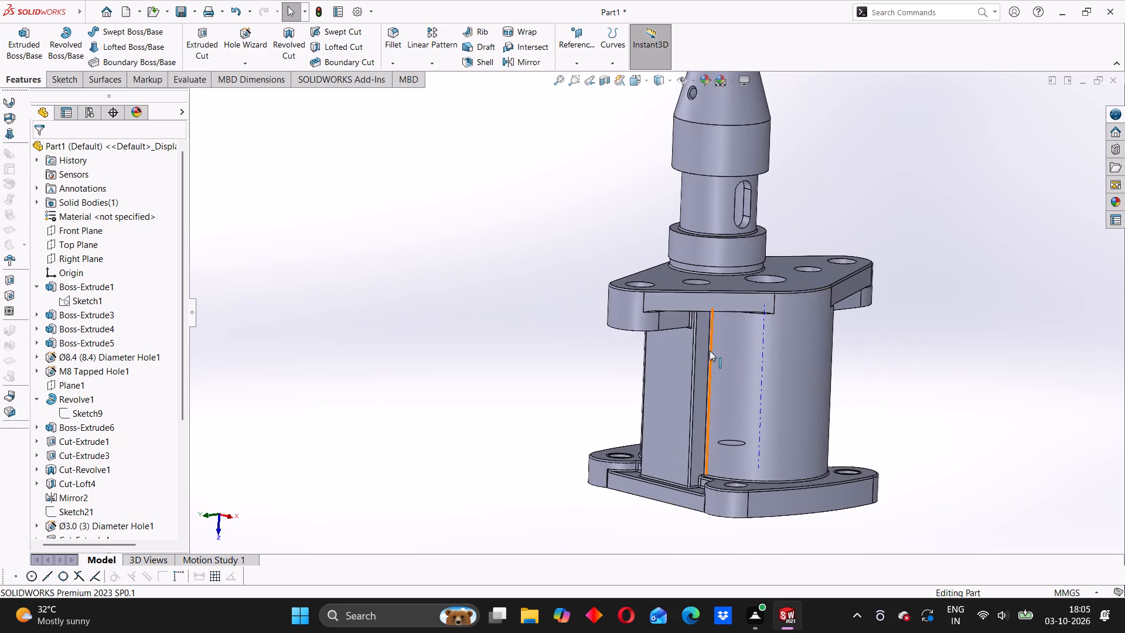
pyautogui.scroll(2, 710, 350)
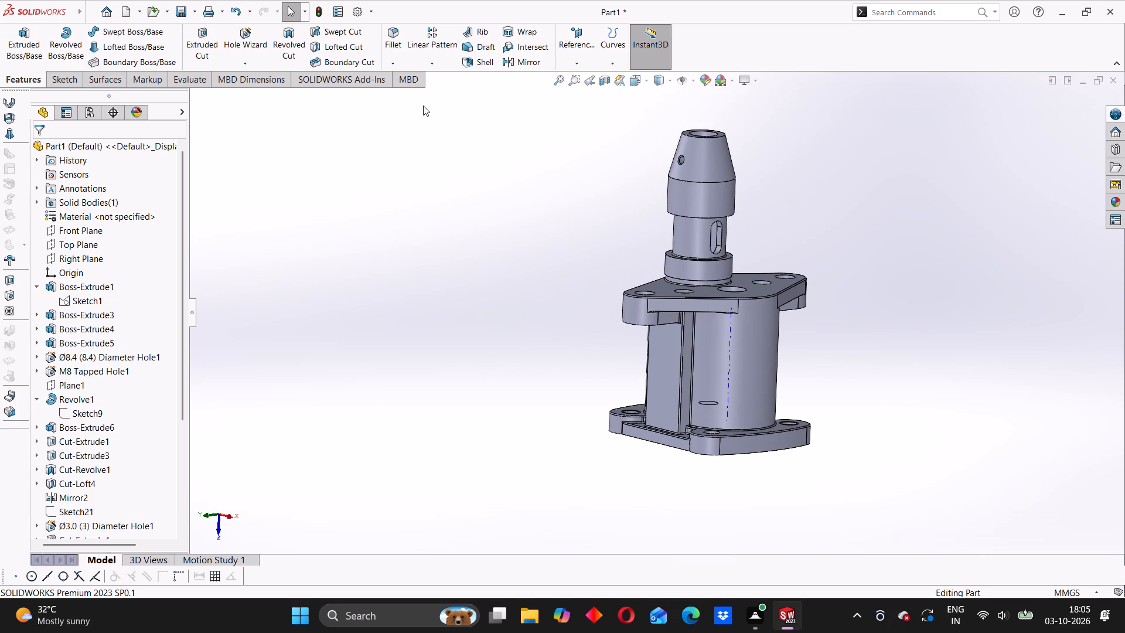
pyautogui.click(395, 31)
pyautogui.scroll(-1, 731, 278)
pyautogui.scroll(-3, 722, 211)
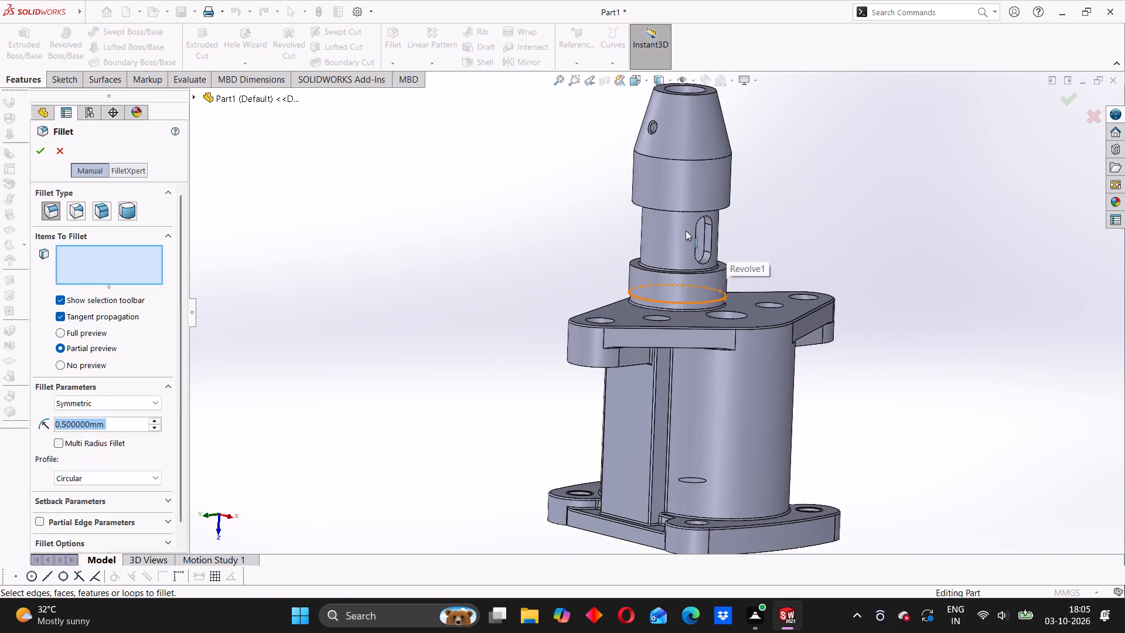
pyautogui.scroll(-3, 682, 237)
pyautogui.moveTo(699, 304); pyautogui.dragTo(647, 305, button='middle')
pyautogui.scroll(-4, 647, 306)
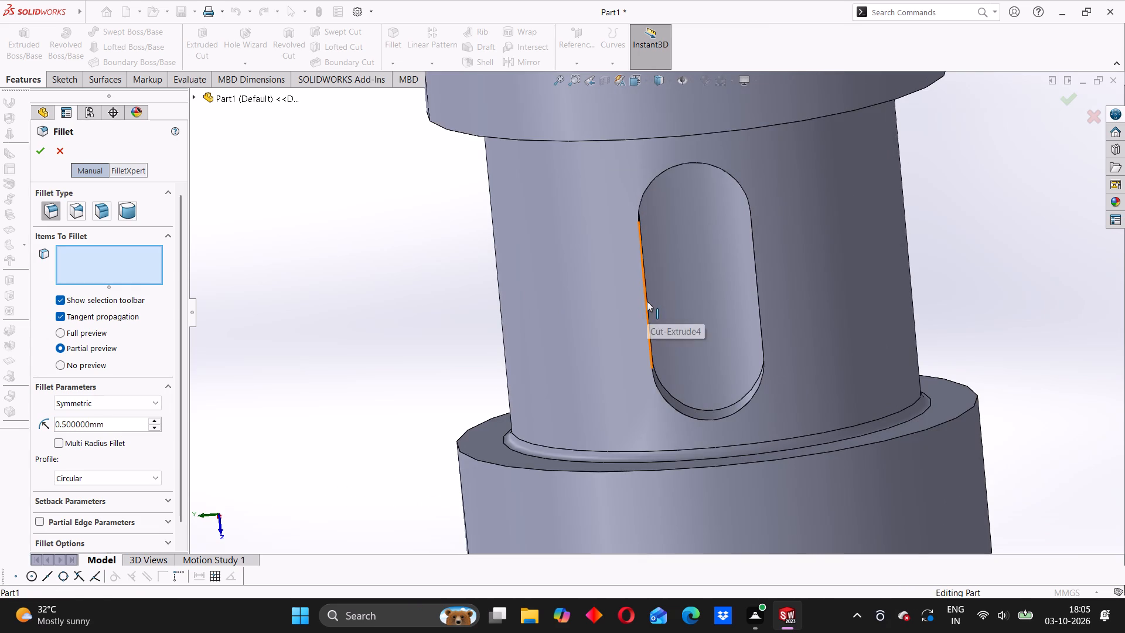
pyautogui.click(647, 300)
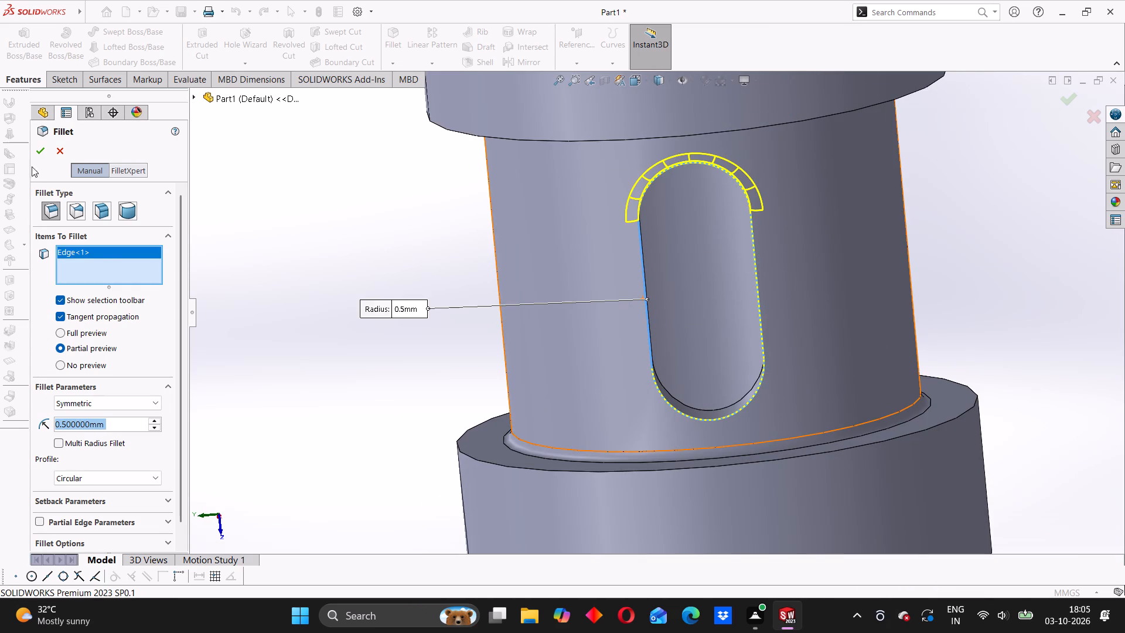
pyautogui.click(44, 156)
# Apply a 0.5 mm fillet to the circular edge where the nozzle's neck meets the underside of its wider upper section.
pyautogui.scroll(3, 669, 325)
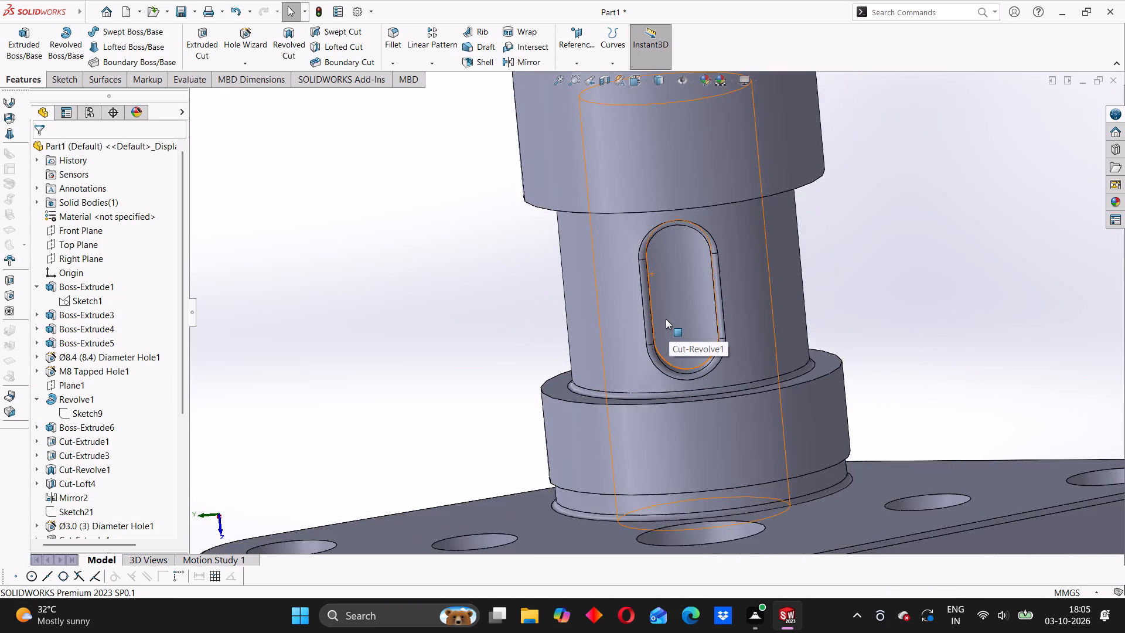
pyautogui.scroll(3, 666, 319)
pyautogui.moveTo(637, 321); pyautogui.dragTo(715, 307, button='middle')
pyautogui.scroll(3, 677, 309)
pyautogui.moveTo(561, 298); pyautogui.dragTo(607, 298, button='middle')
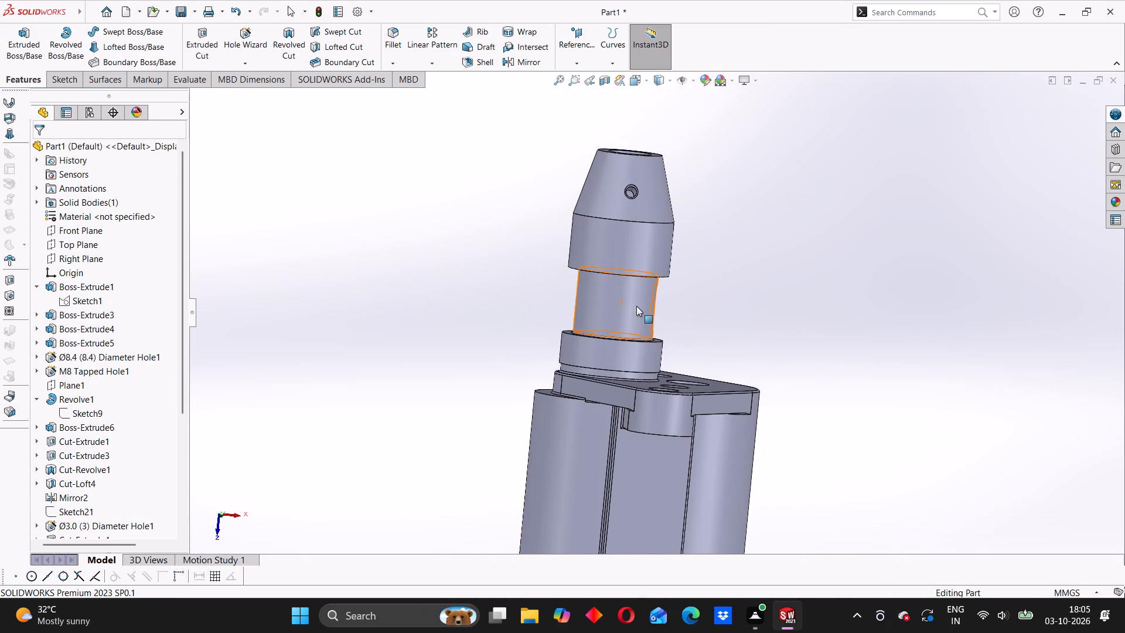
pyautogui.scroll(-3, 577, 301)
pyautogui.moveTo(613, 290); pyautogui.dragTo(615, 213, button='middle')
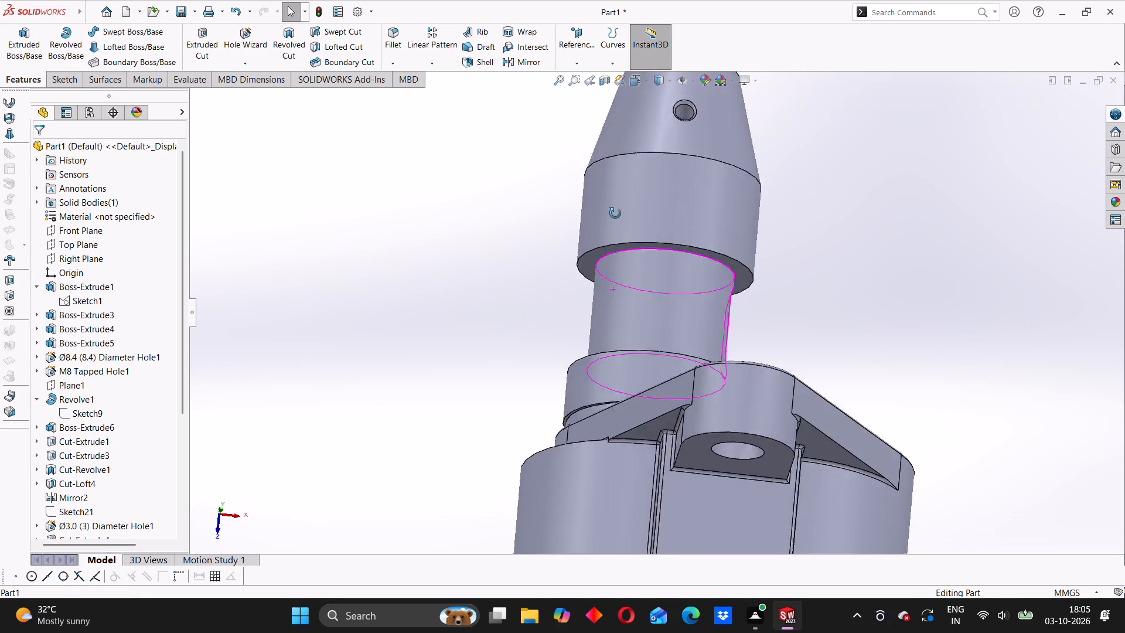
pyautogui.moveTo(615, 213); pyautogui.dragTo(651, 135, button='middle')
pyautogui.click(398, 39)
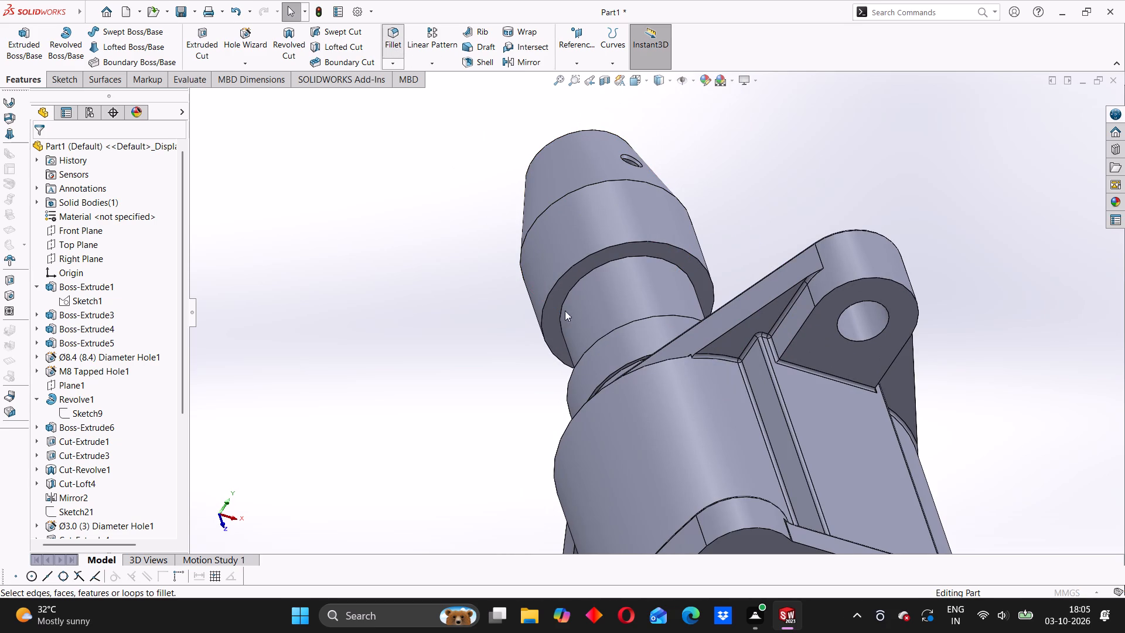
pyautogui.click(591, 271)
pyautogui.click(47, 152)
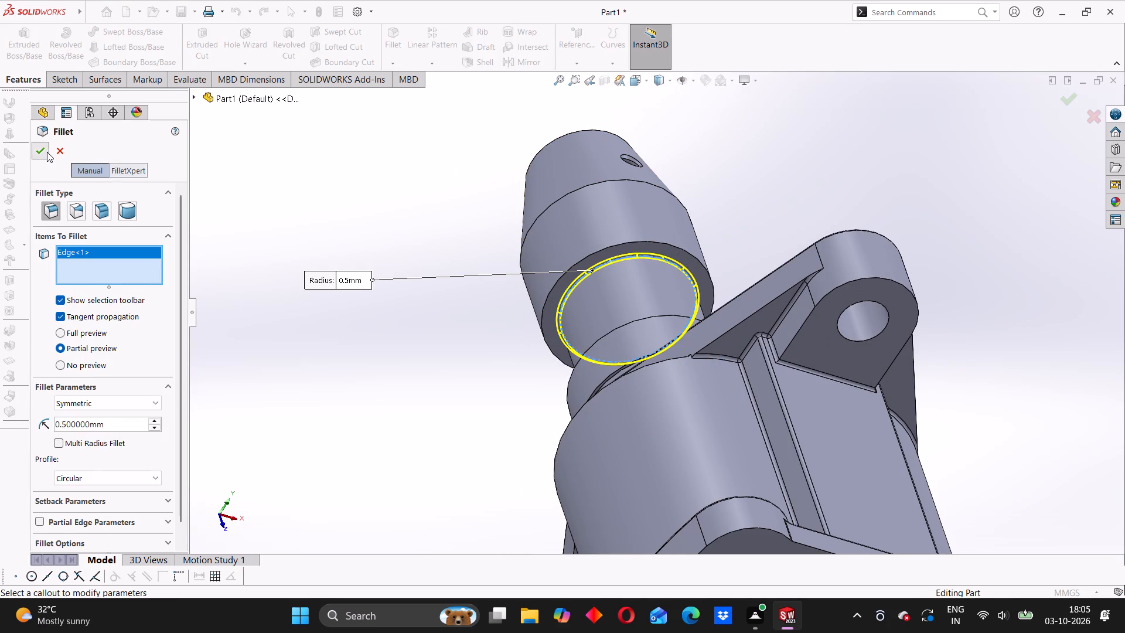
# Examine the nozzle, collar, upper flange, body and base flange from all around for any remaining unfilleted edges.
pyautogui.scroll(3, 612, 361)
pyautogui.moveTo(612, 360); pyautogui.dragTo(609, 423, button='middle')
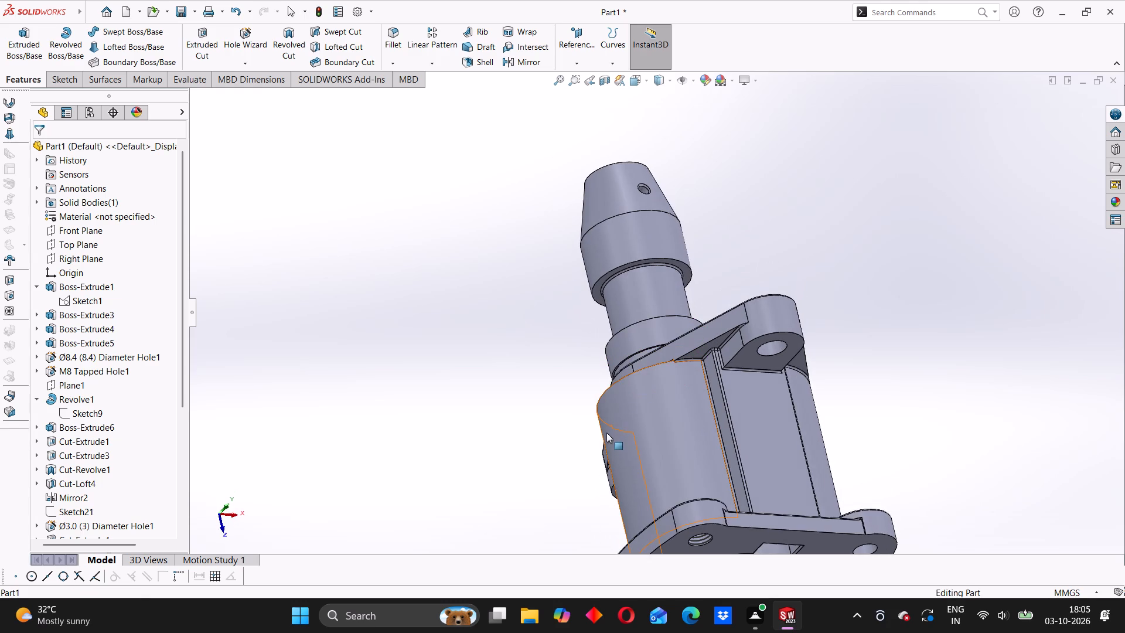
pyautogui.moveTo(623, 382); pyautogui.dragTo(603, 544, button='middle')
pyautogui.scroll(-1, 560, 331)
pyautogui.scroll(2, 565, 329)
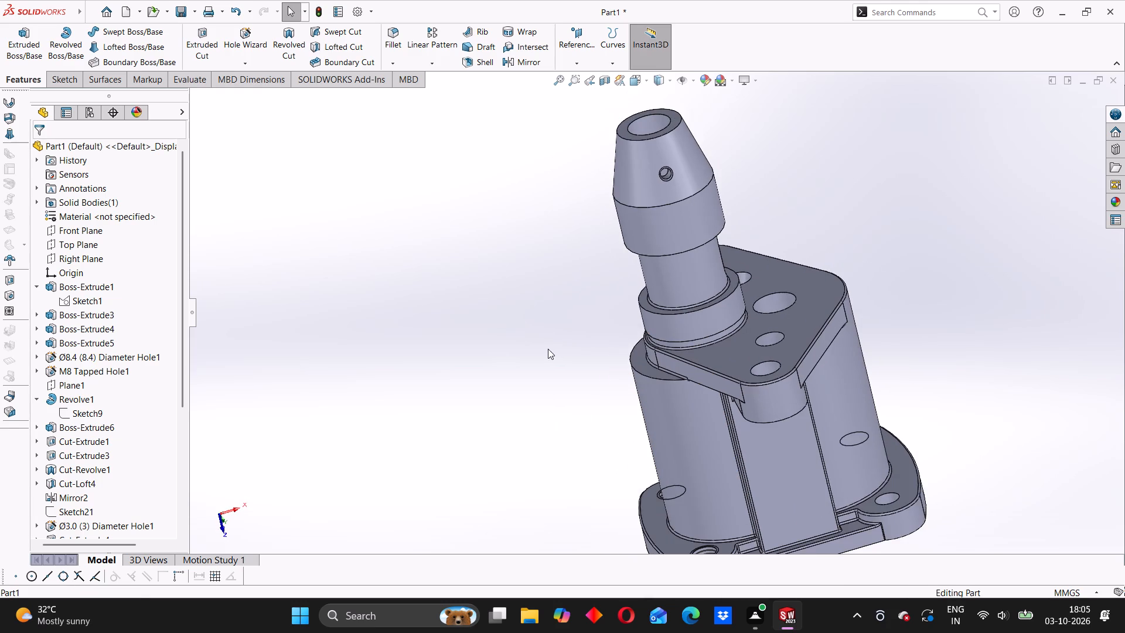
pyautogui.moveTo(546, 349); pyautogui.dragTo(596, 333, button='middle')
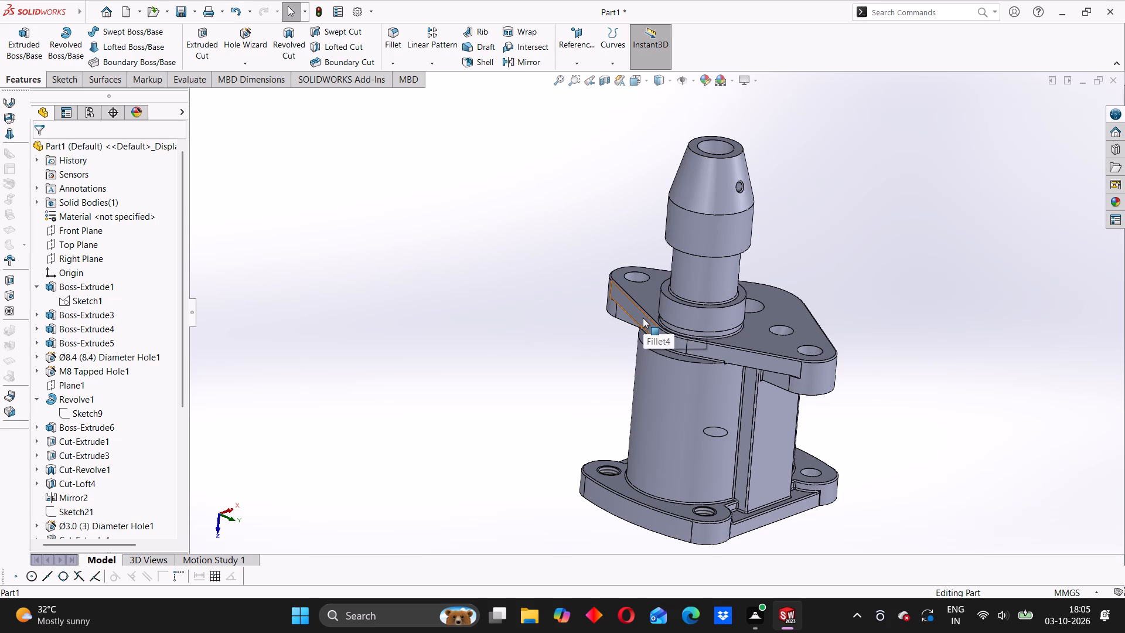
pyautogui.scroll(-2, 703, 296)
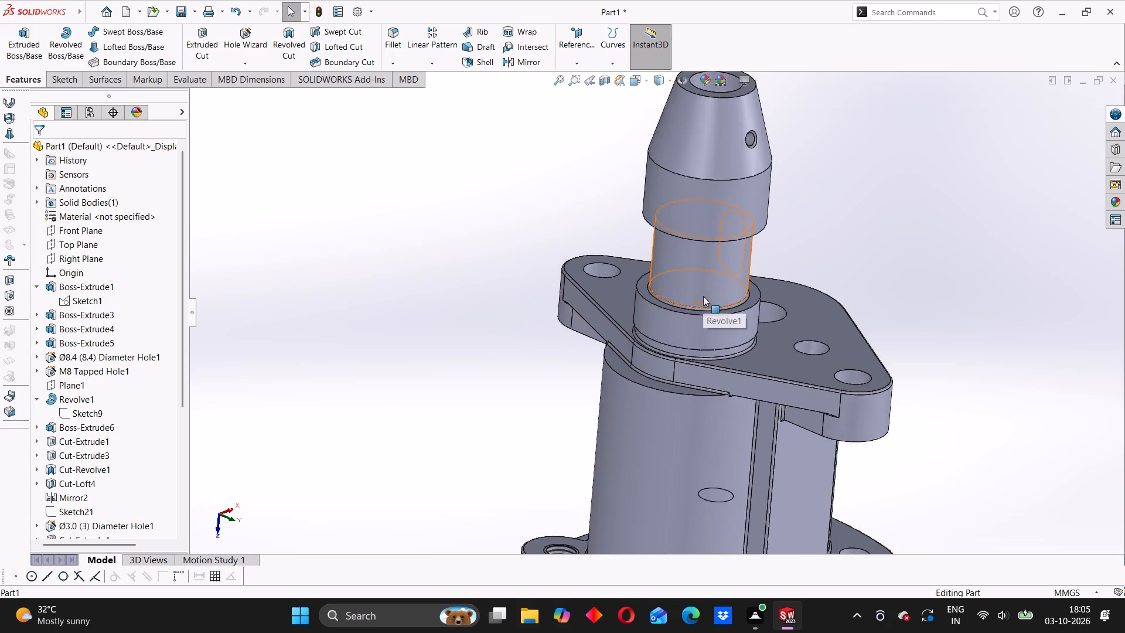
pyautogui.scroll(6, 703, 296)
pyautogui.moveTo(710, 369); pyautogui.dragTo(686, 372, button='middle')
pyautogui.scroll(-1, 681, 373)
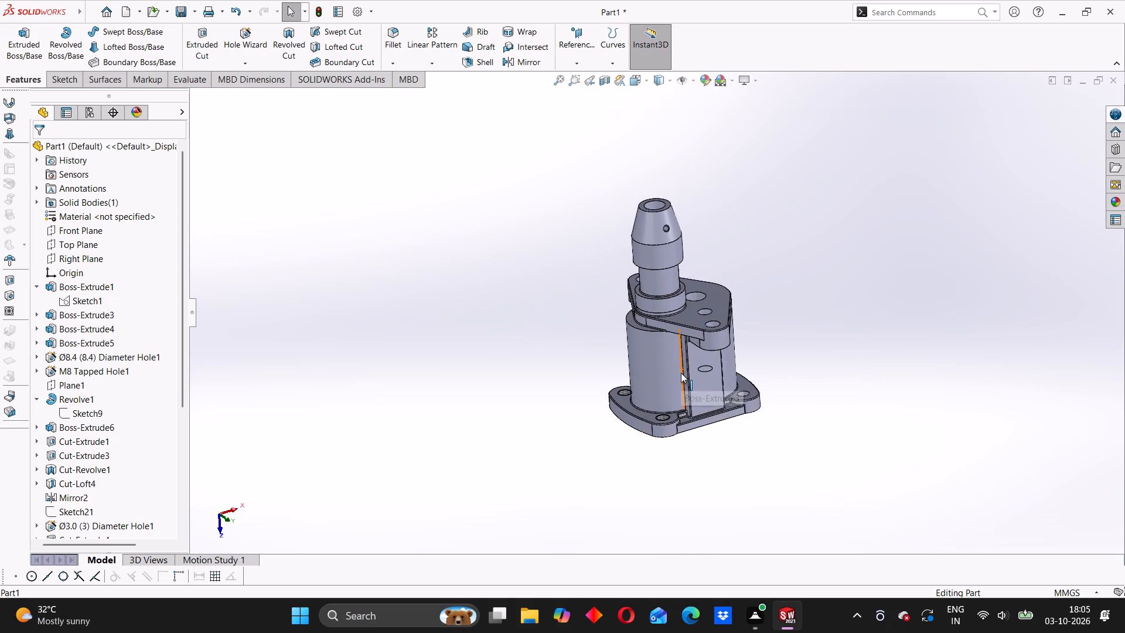
pyautogui.scroll(-2, 681, 373)
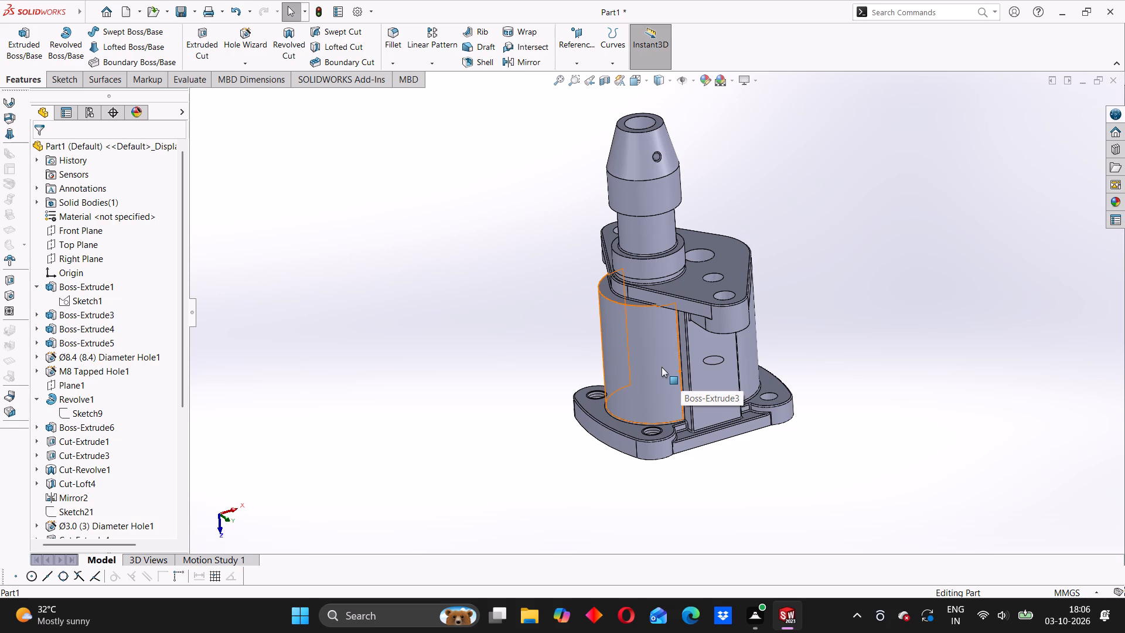
pyautogui.scroll(-2, 623, 335)
pyautogui.scroll(2, 621, 336)
pyautogui.moveTo(606, 342); pyautogui.dragTo(616, 334, button='middle')
pyautogui.scroll(-2, 568, 334)
pyautogui.moveTo(561, 348); pyautogui.dragTo(604, 329, button='middle')
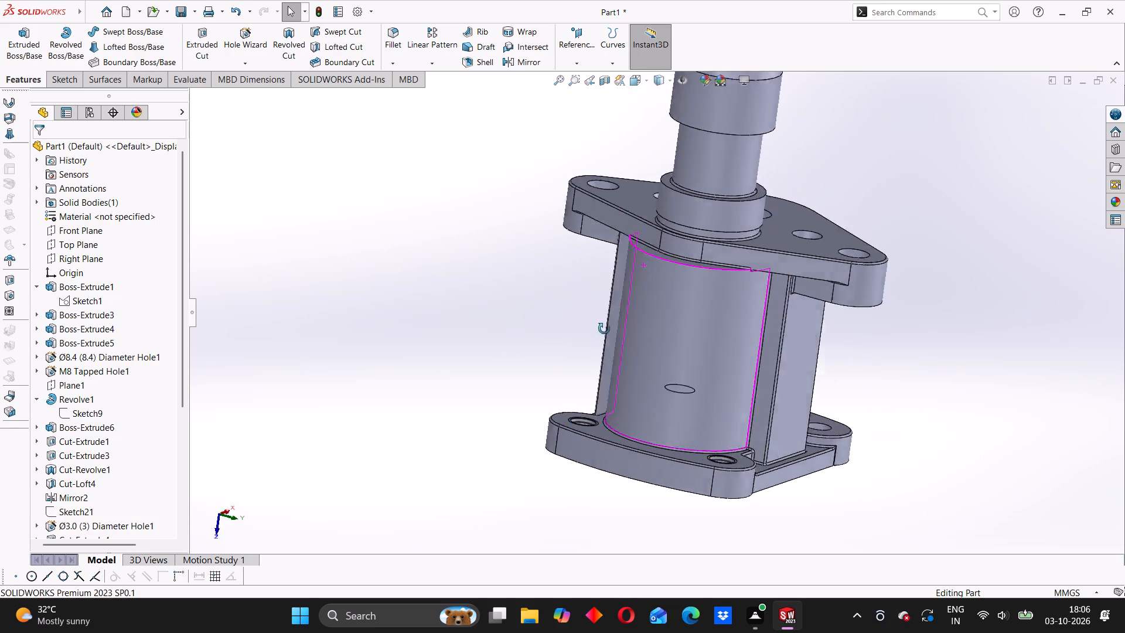
pyautogui.moveTo(604, 329); pyautogui.dragTo(627, 322, button='middle')
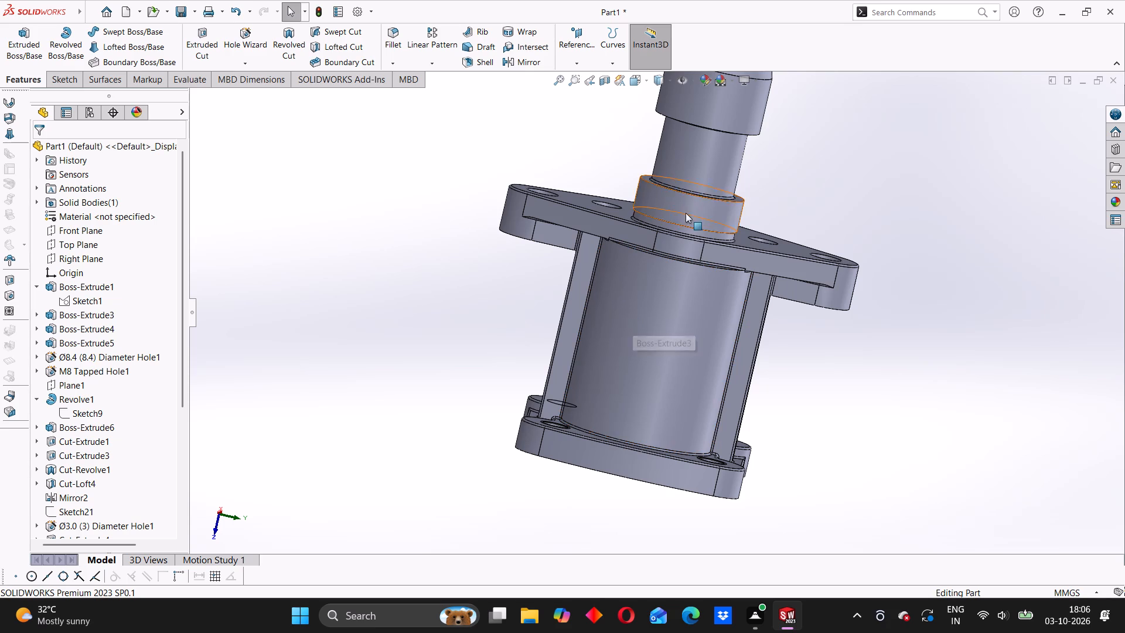
pyautogui.scroll(-1, 691, 239)
pyautogui.scroll(2, 699, 268)
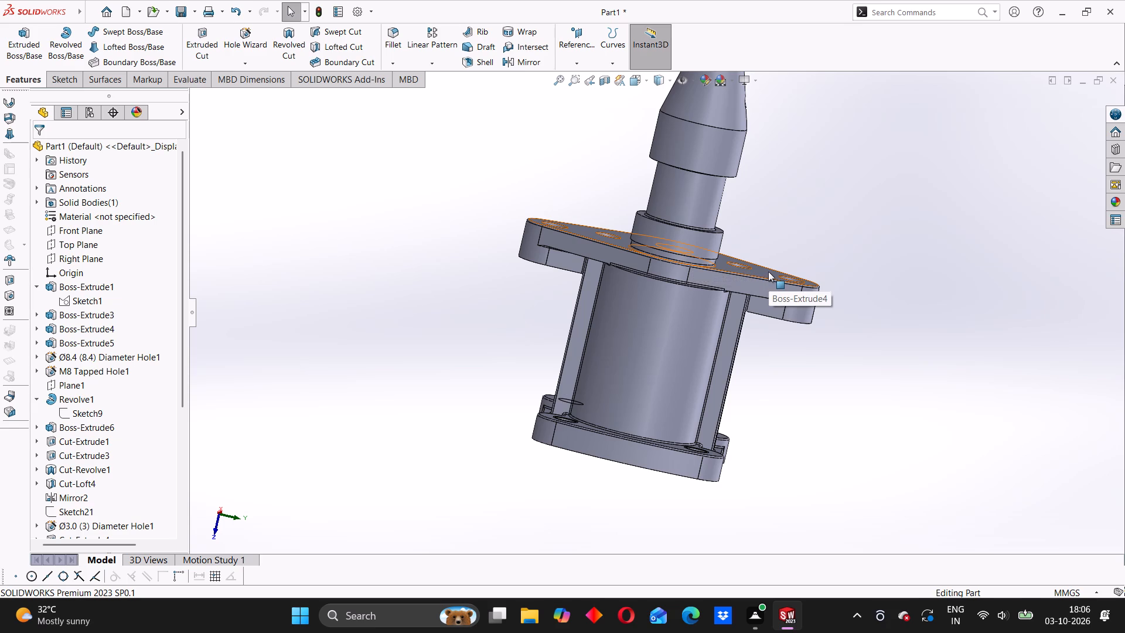
# Assign Gray Cast Iron from the Iron category as the part's material.
pyautogui.rightClick(75, 213)
pyautogui.click(120, 223)
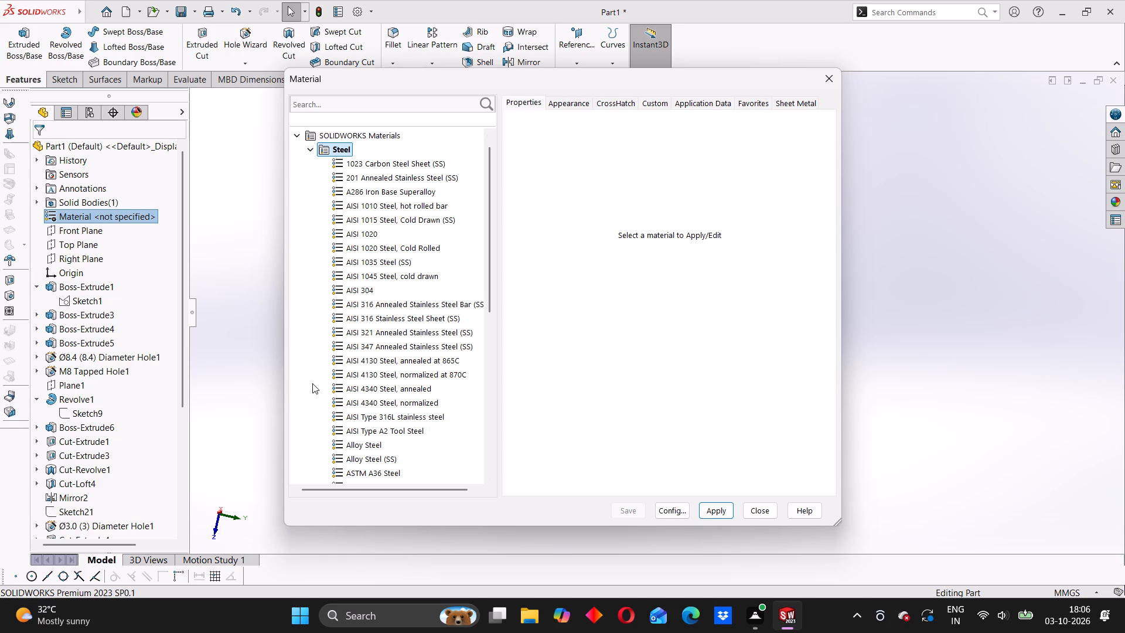
pyautogui.scroll(-2, 379, 371)
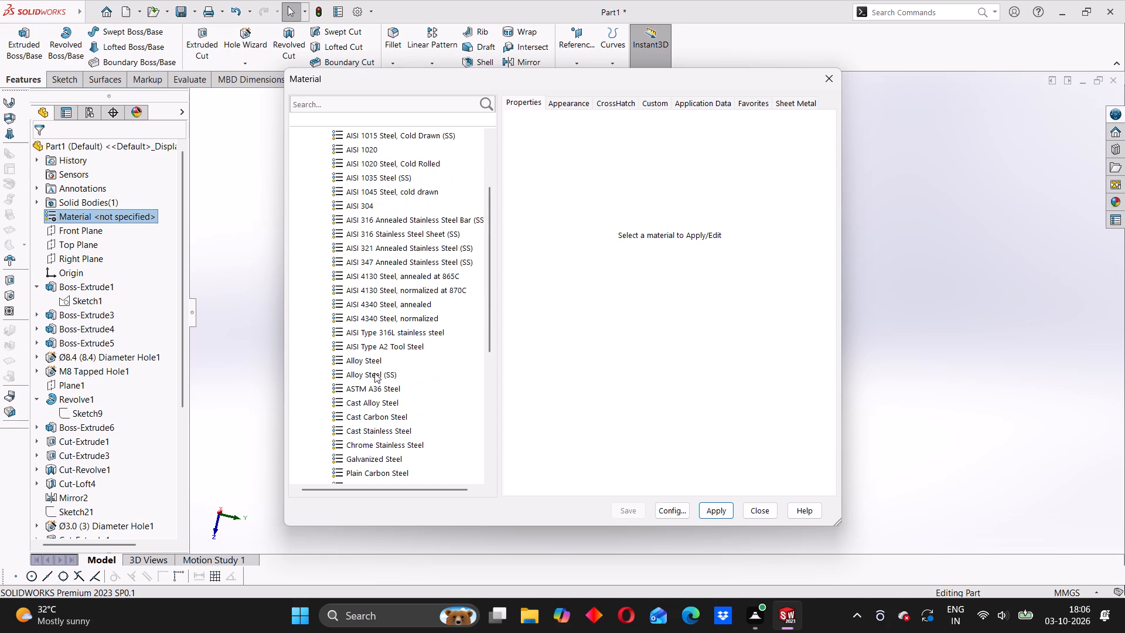
pyautogui.scroll(-3, 371, 386)
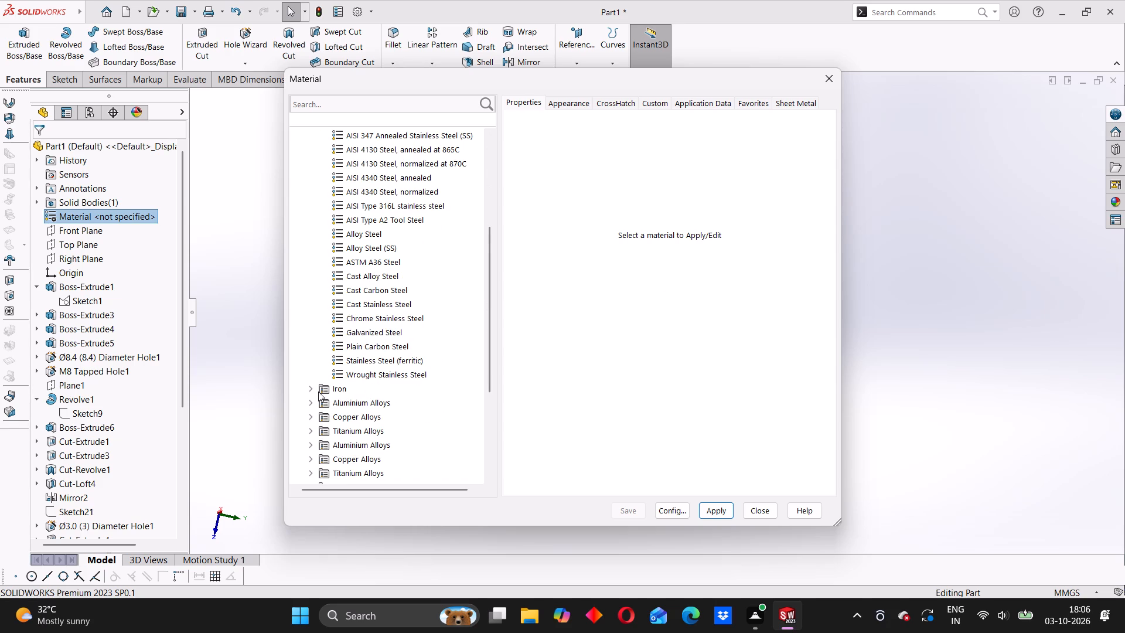
pyautogui.click(313, 392)
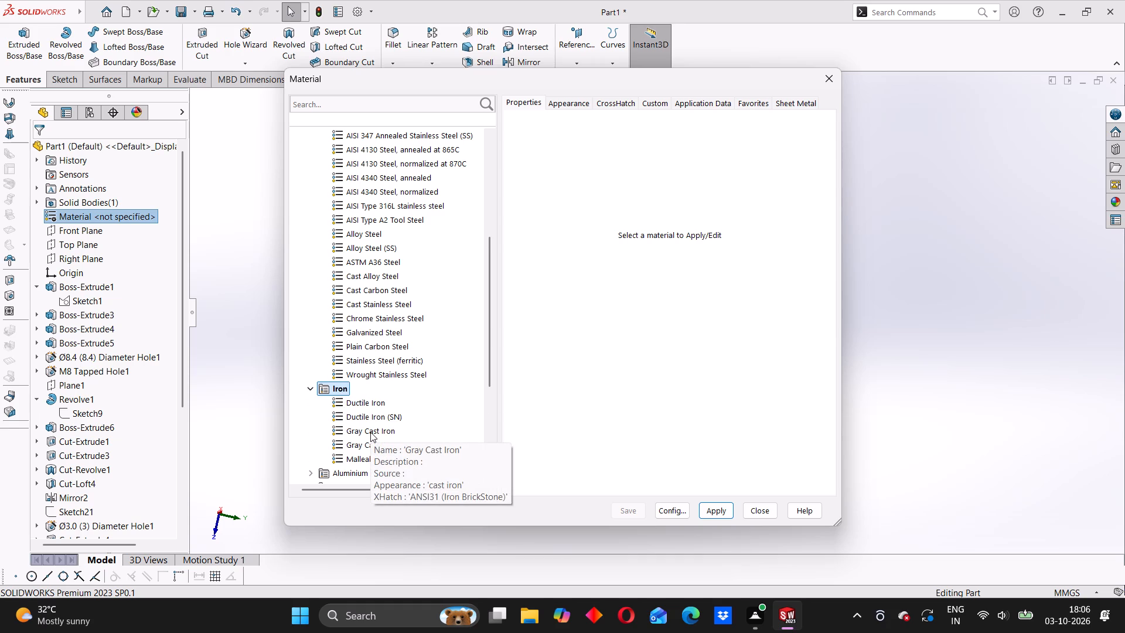
pyautogui.click(371, 436)
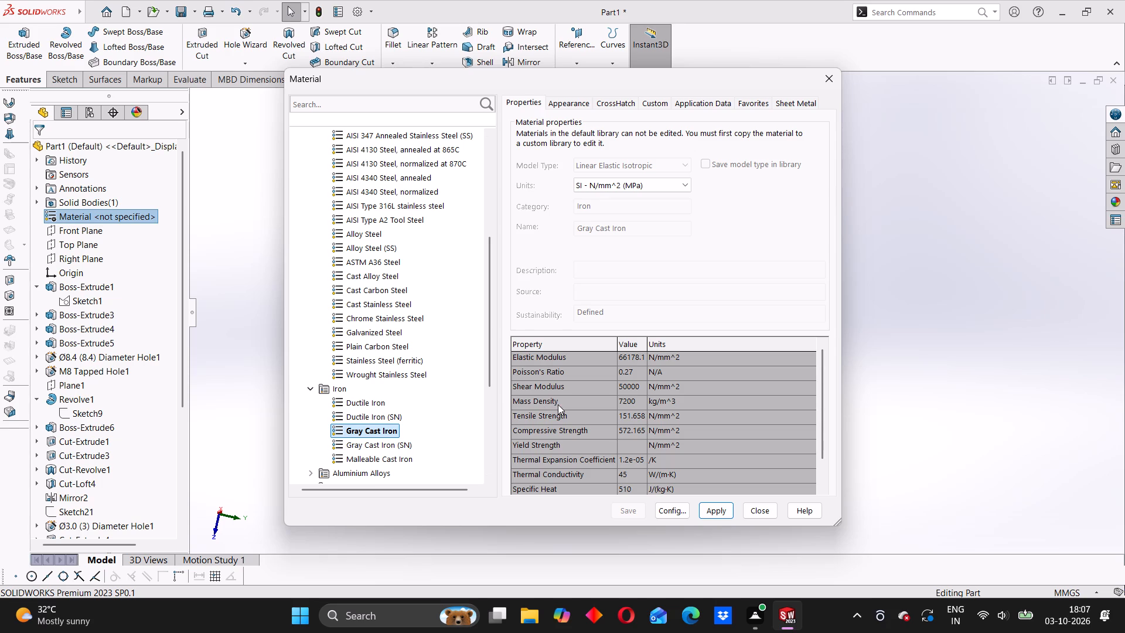
pyautogui.click(544, 401)
pyautogui.click(544, 401)
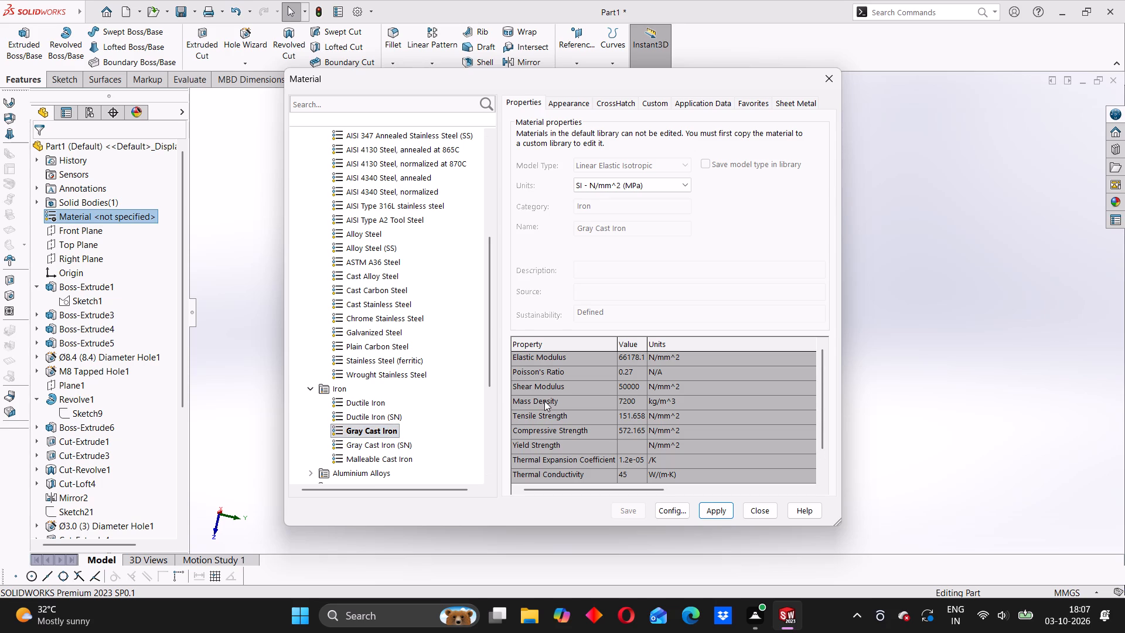
pyautogui.click(712, 512)
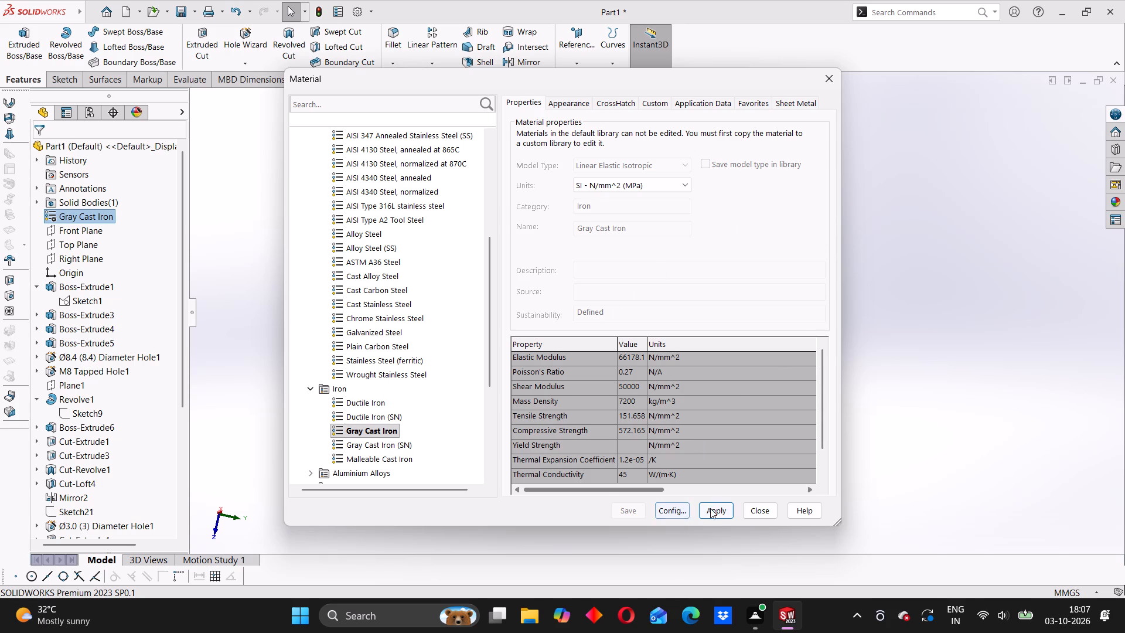
pyautogui.click(674, 514)
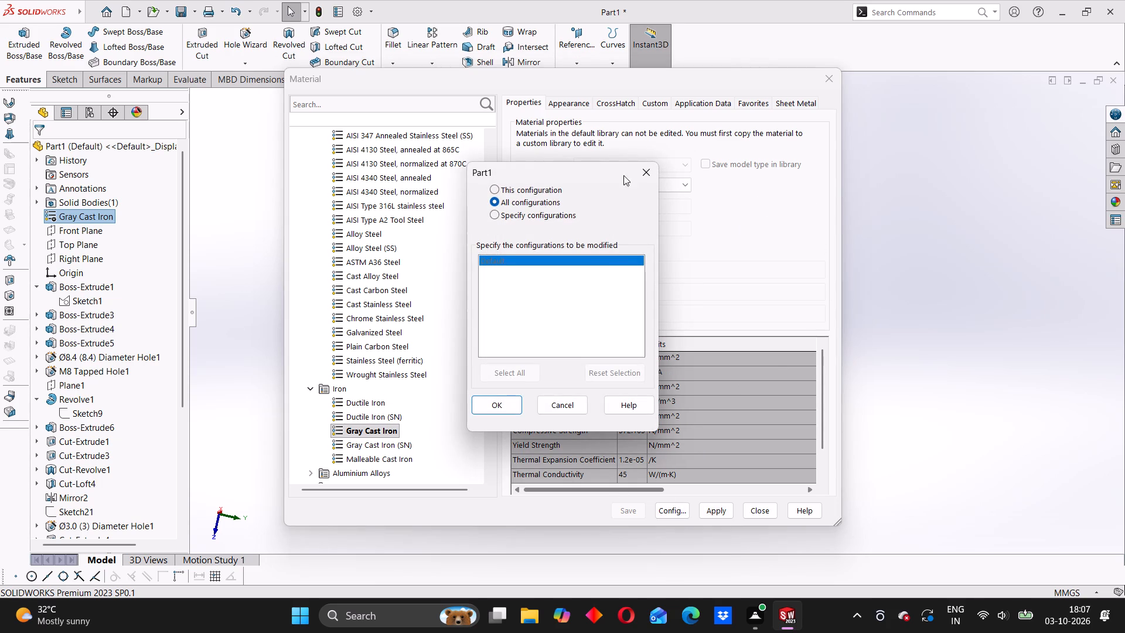
pyautogui.click(639, 173)
pyautogui.click(718, 510)
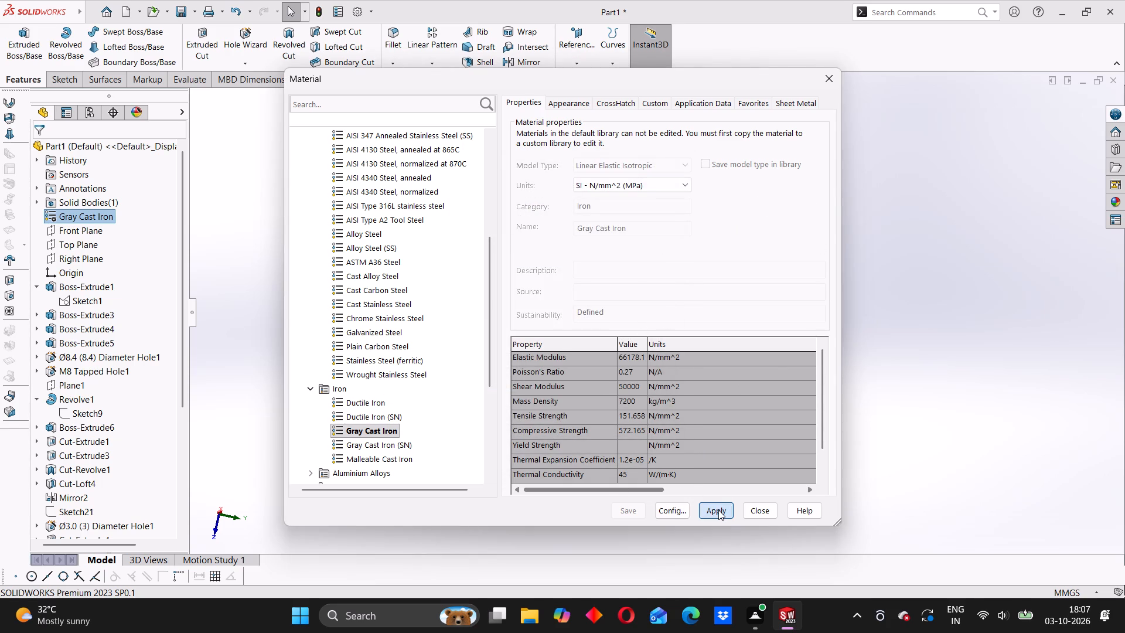
pyautogui.click(827, 80)
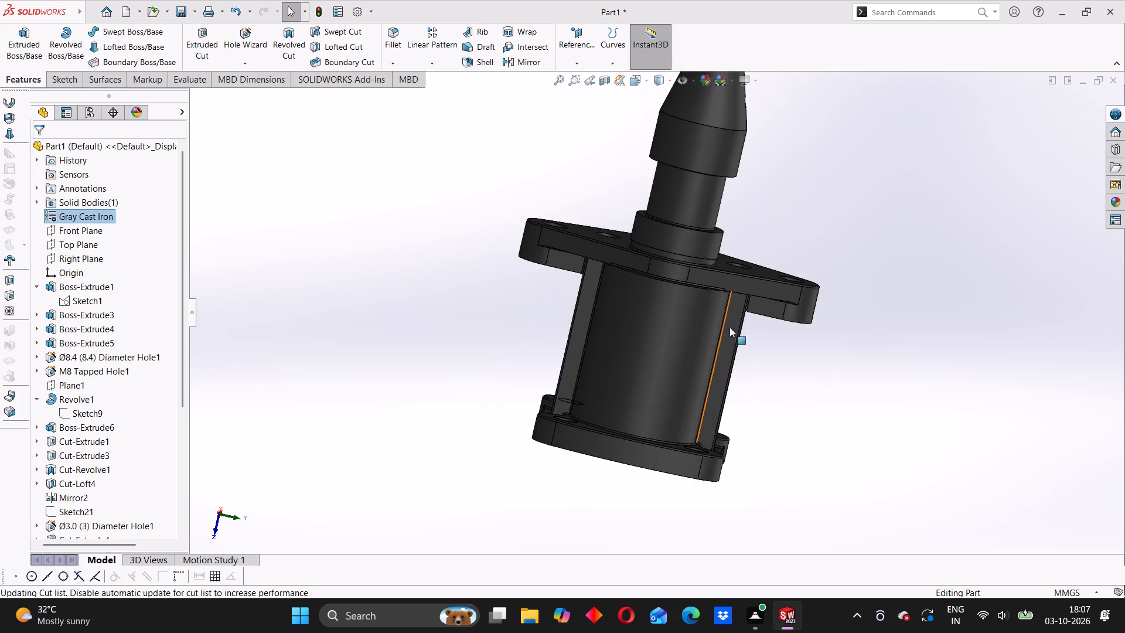
# Apply an orange colour appearance to the entire solid body.
pyautogui.moveTo(773, 367); pyautogui.dragTo(674, 373, button='middle')
pyautogui.scroll(3, 649, 371)
pyautogui.moveTo(729, 384); pyautogui.dragTo(647, 328, button='middle')
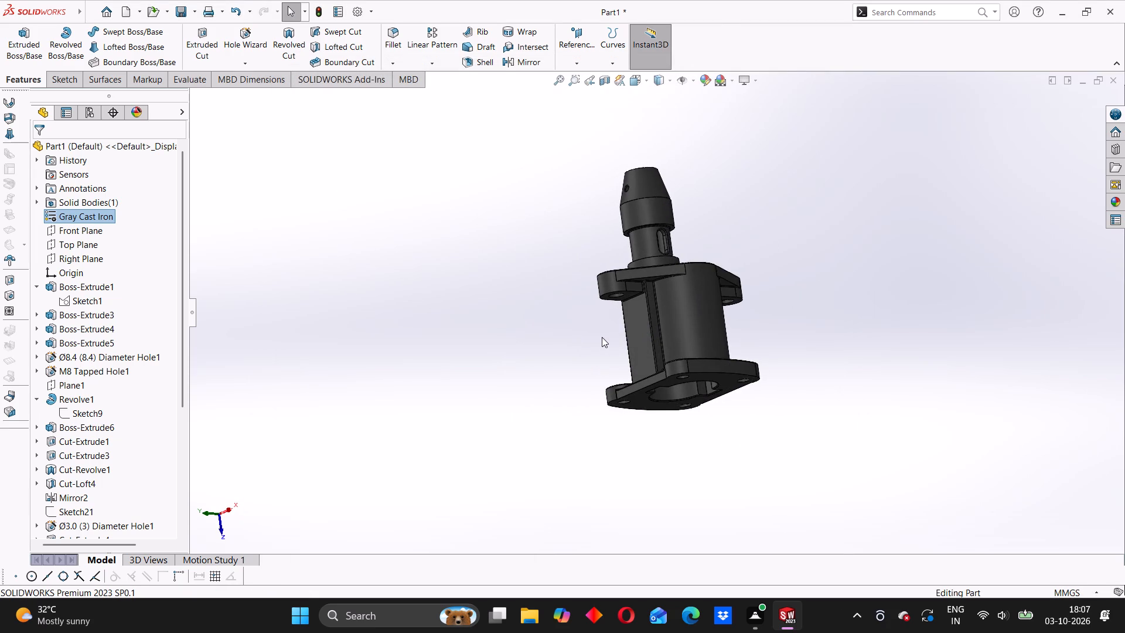
pyautogui.scroll(-1, 594, 339)
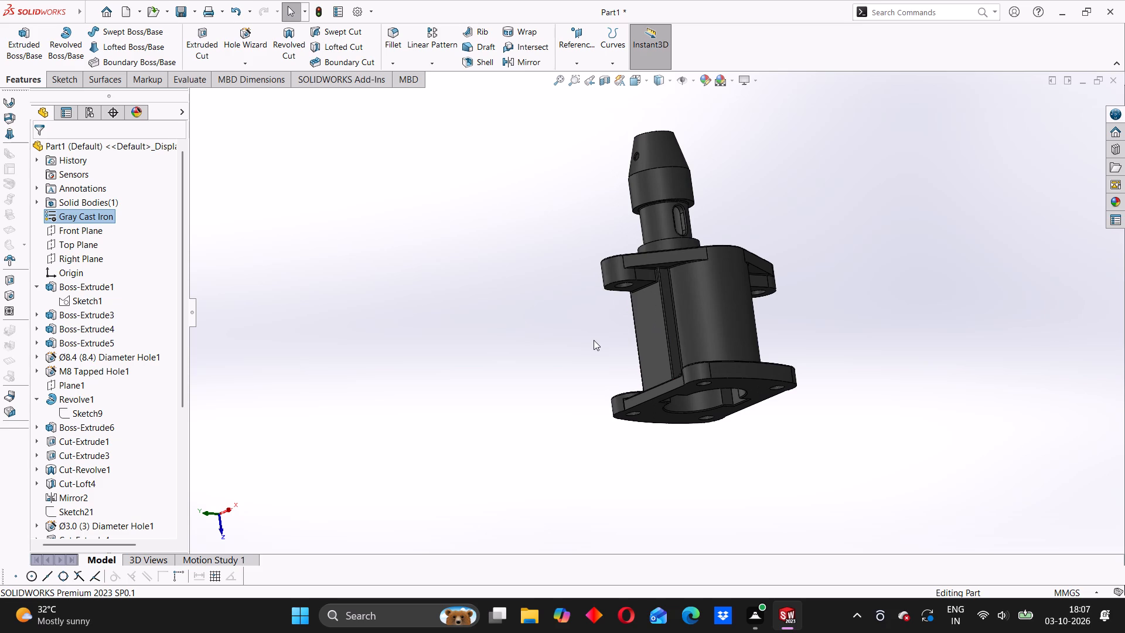
pyautogui.scroll(-2, 610, 349)
pyautogui.scroll(2, 610, 349)
pyautogui.moveTo(626, 399); pyautogui.dragTo(624, 382, button='middle')
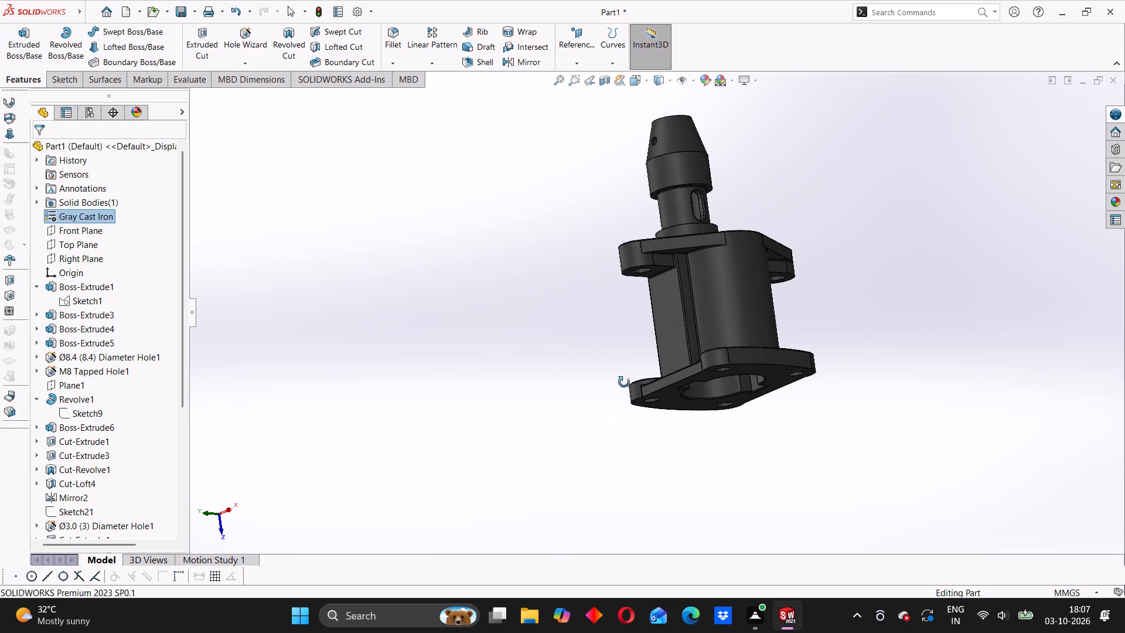
pyautogui.moveTo(624, 382); pyautogui.dragTo(617, 355, button='middle')
pyautogui.rightClick(709, 258)
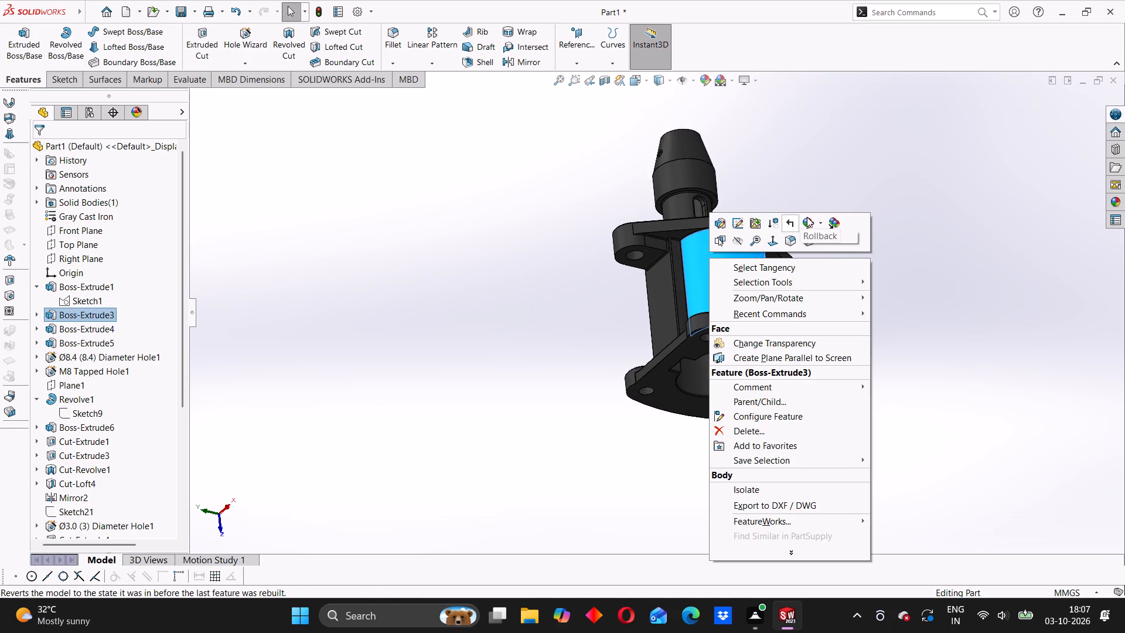
pyautogui.click(819, 222)
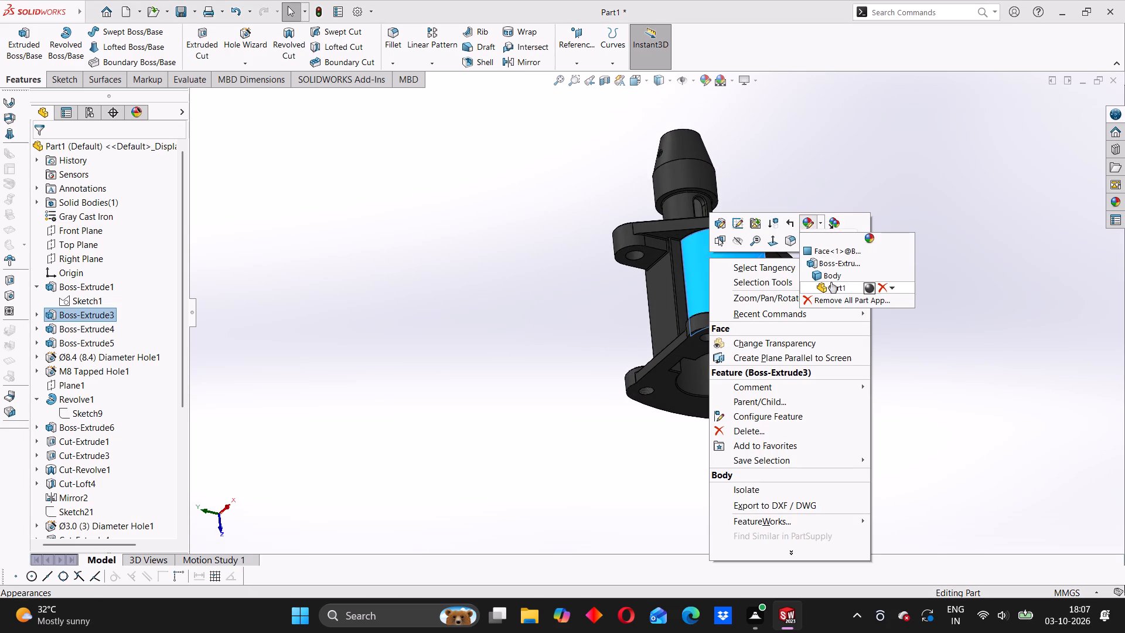
pyautogui.click(831, 276)
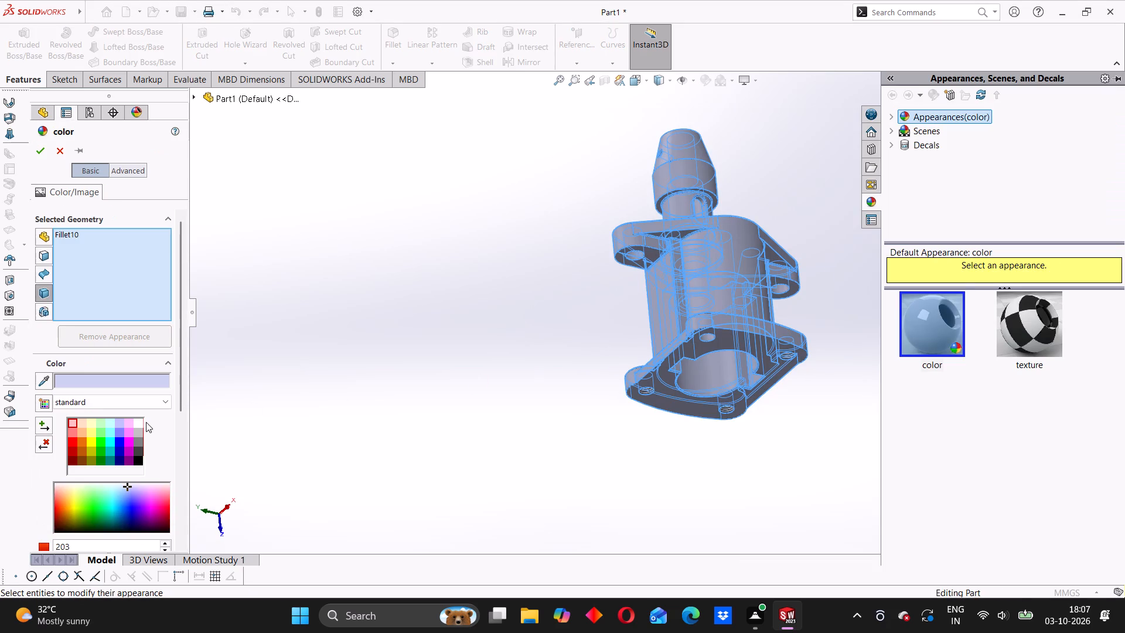
pyautogui.click(81, 440)
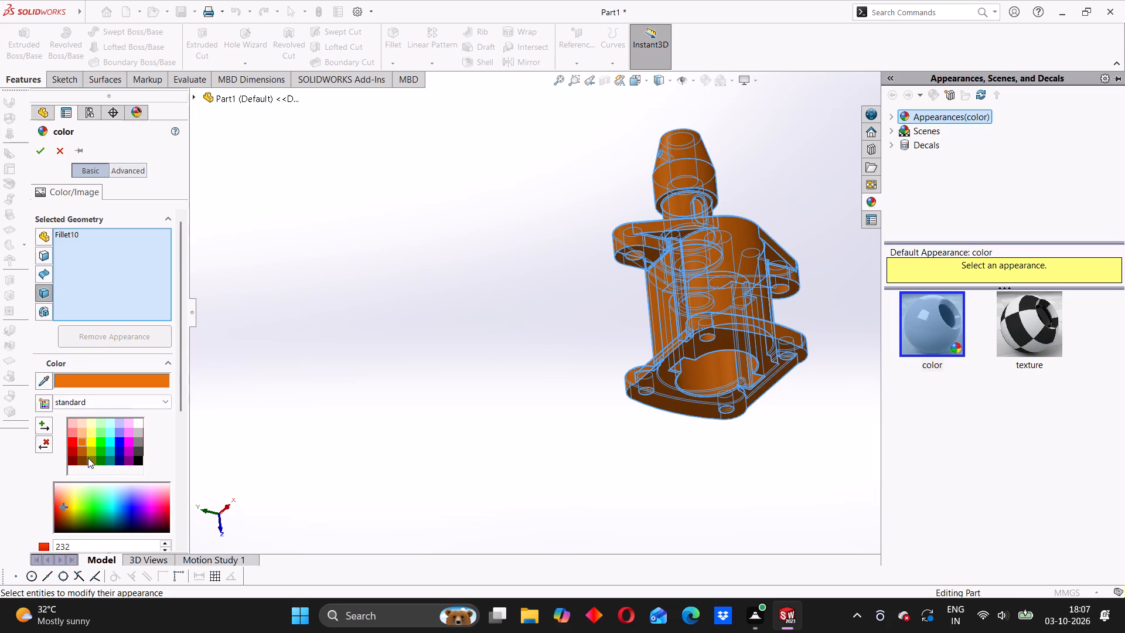
pyautogui.click(81, 435)
pyautogui.click(82, 443)
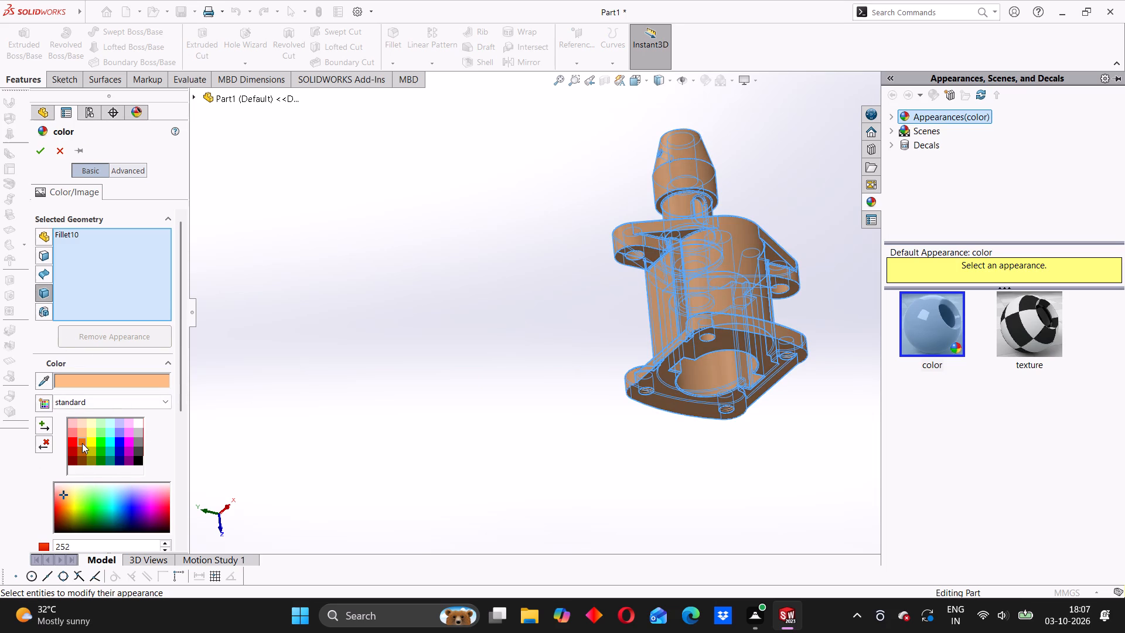
pyautogui.click(43, 152)
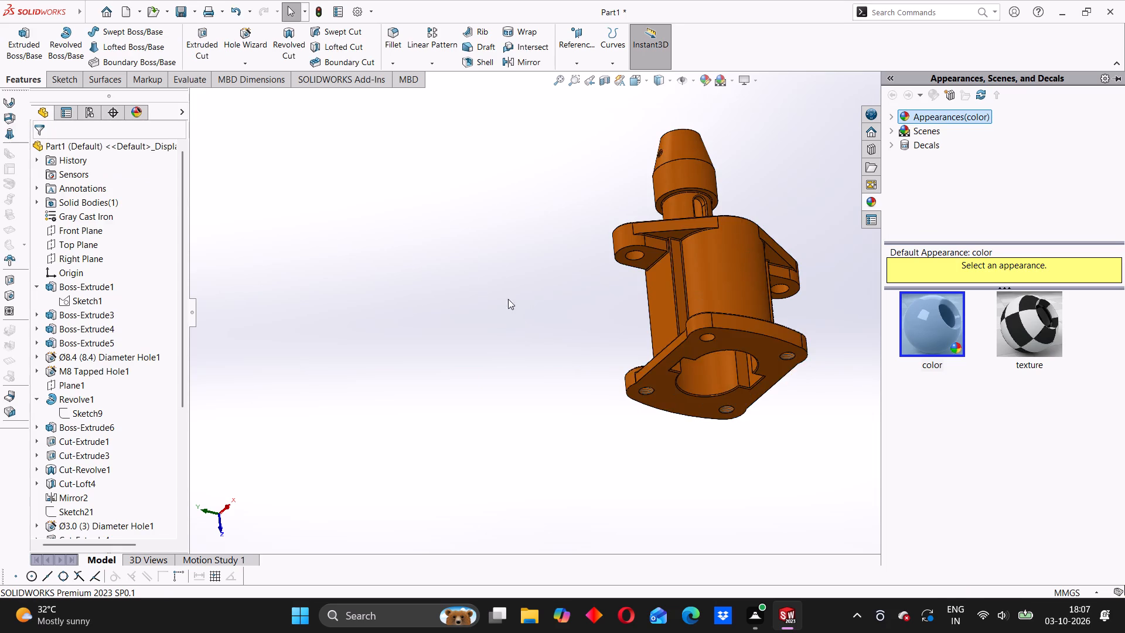
# Begin a face-level appearance on one curved wall of the base cavity and set its colour to light grey.
pyautogui.moveTo(745, 468); pyautogui.dragTo(722, 380, button='middle')
pyautogui.rightClick(666, 331)
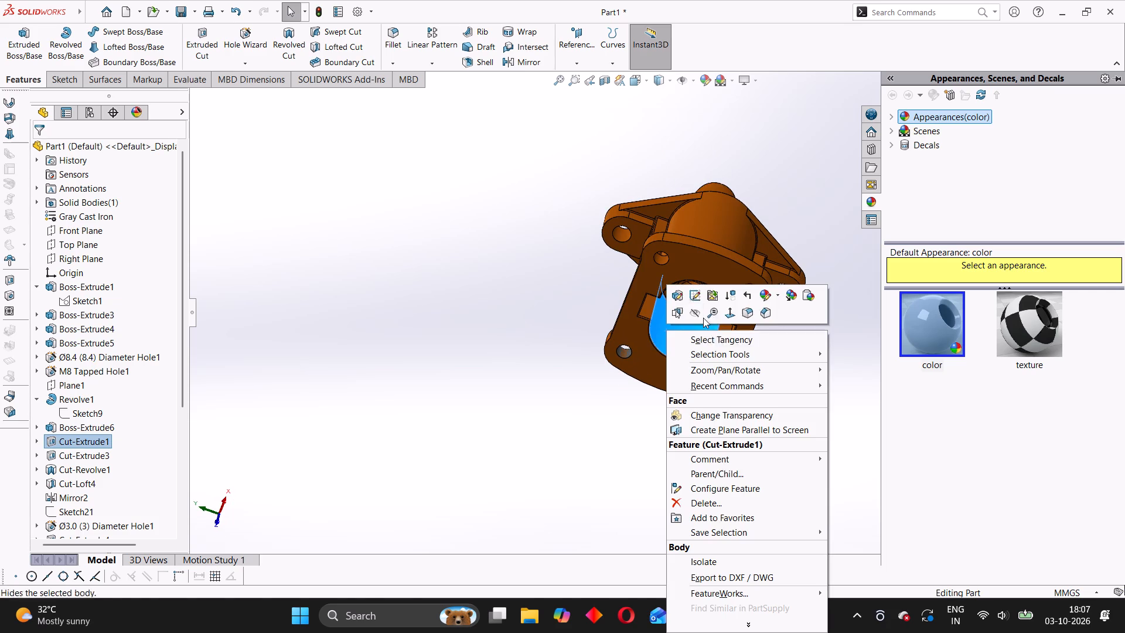
pyautogui.click(765, 294)
pyautogui.click(792, 323)
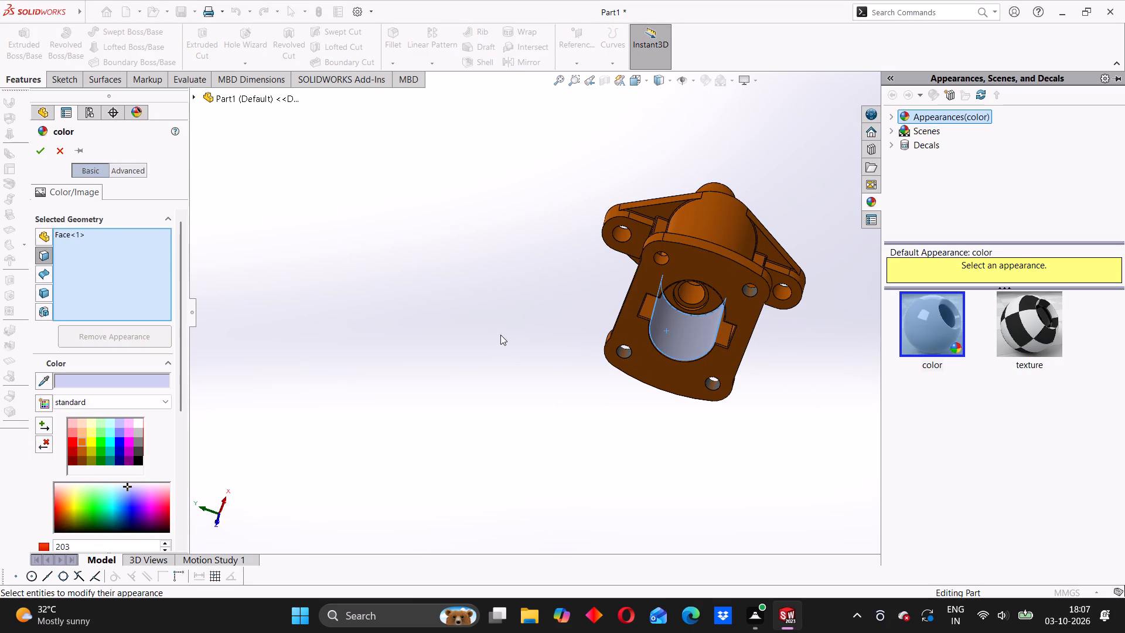
pyautogui.moveTo(681, 426); pyautogui.dragTo(652, 336, button='middle')
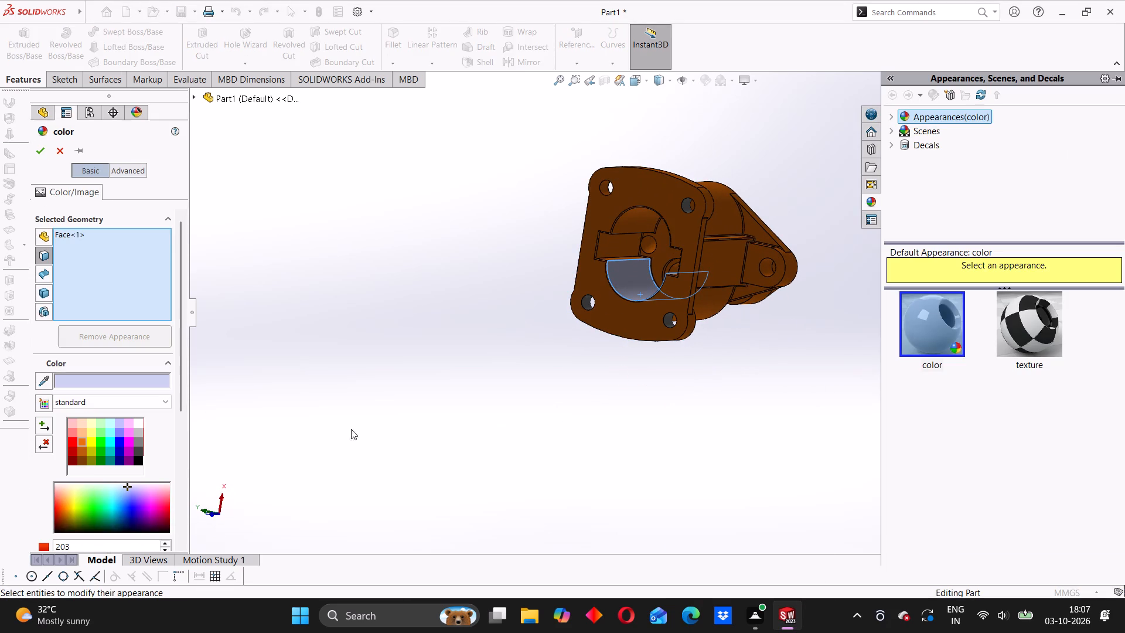
pyautogui.click(137, 431)
# Add the cavity's opposite curved wall and the end faces of both side notches to the light grey face selection.
pyautogui.scroll(-2, 581, 307)
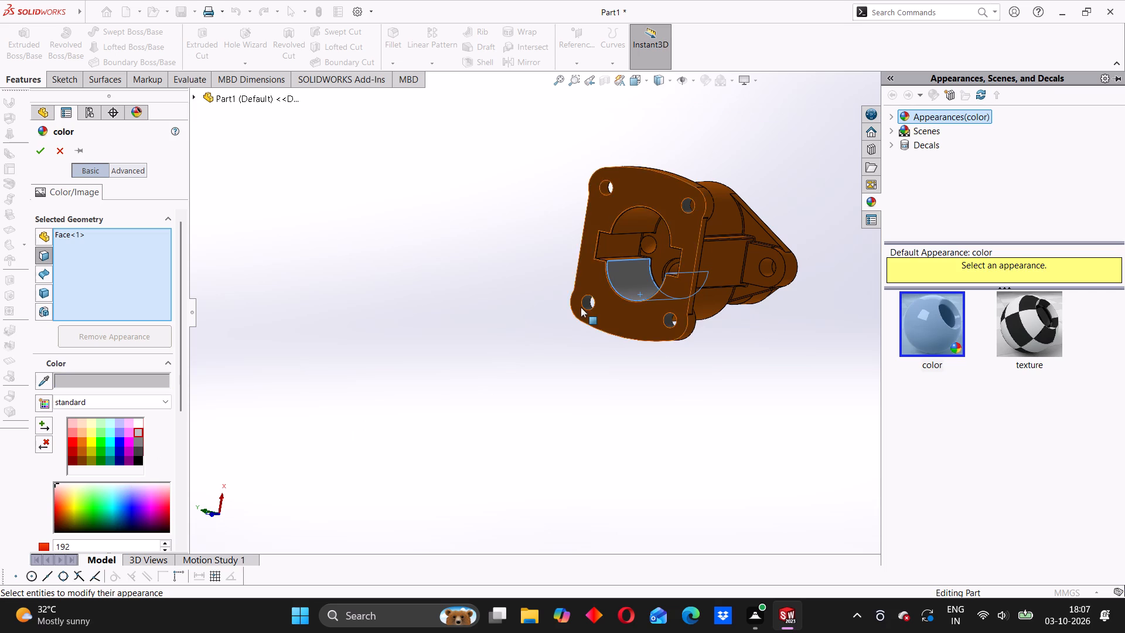
pyautogui.scroll(-1, 581, 307)
pyautogui.click(657, 214)
pyautogui.click(683, 164)
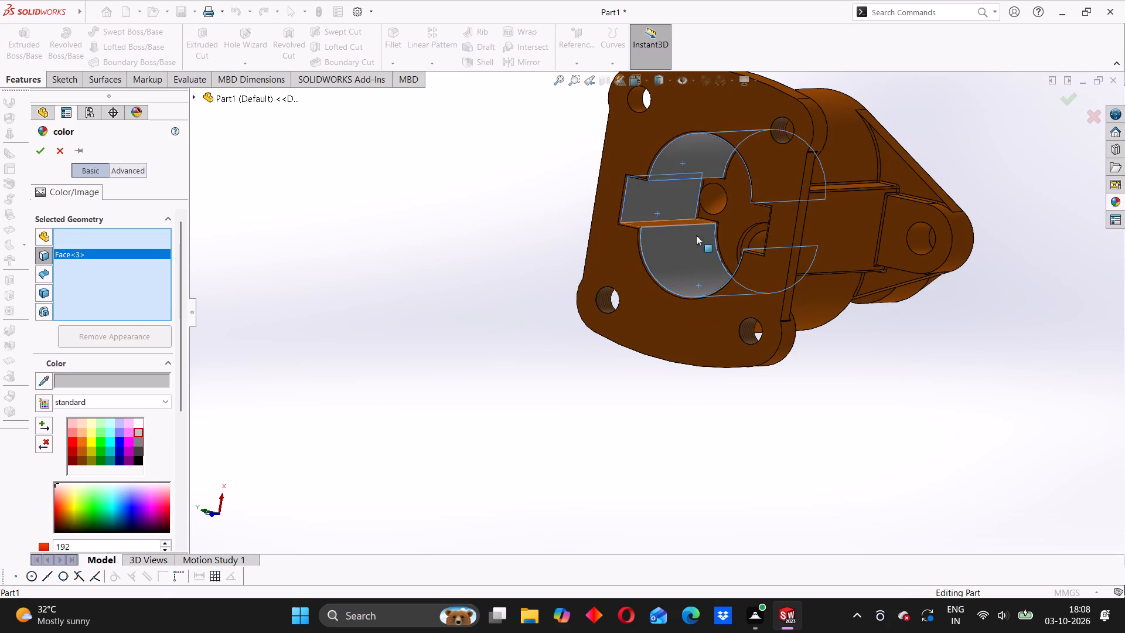
pyautogui.moveTo(699, 244); pyautogui.dragTo(744, 213, button='middle')
pyautogui.moveTo(807, 209); pyautogui.dragTo(819, 231, button='middle')
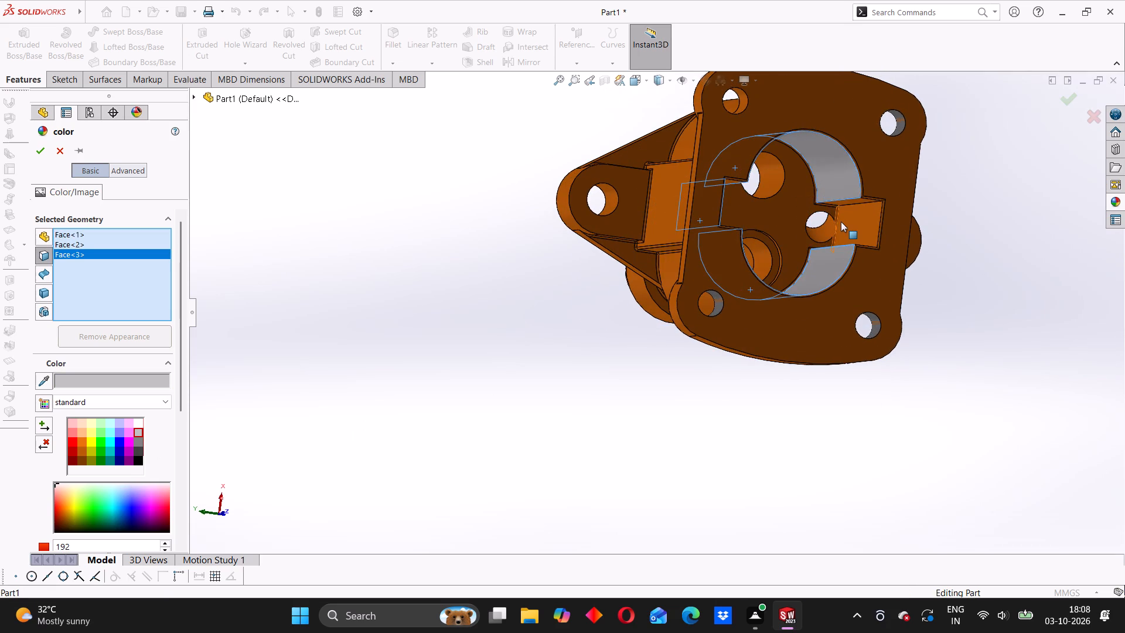
pyautogui.click(843, 221)
# Add the four side faces of the two notches and the cavity floor to the light grey face selection.
pyautogui.moveTo(842, 227); pyautogui.dragTo(797, 307, button='middle')
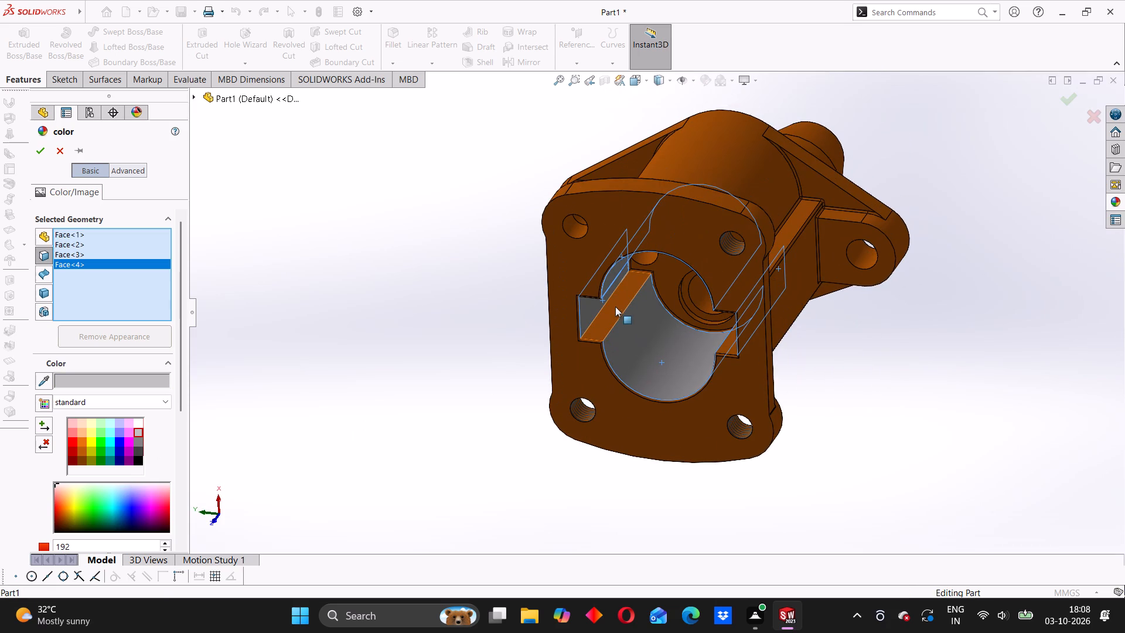
pyautogui.click(614, 308)
pyautogui.moveTo(615, 322); pyautogui.dragTo(637, 188, button='middle')
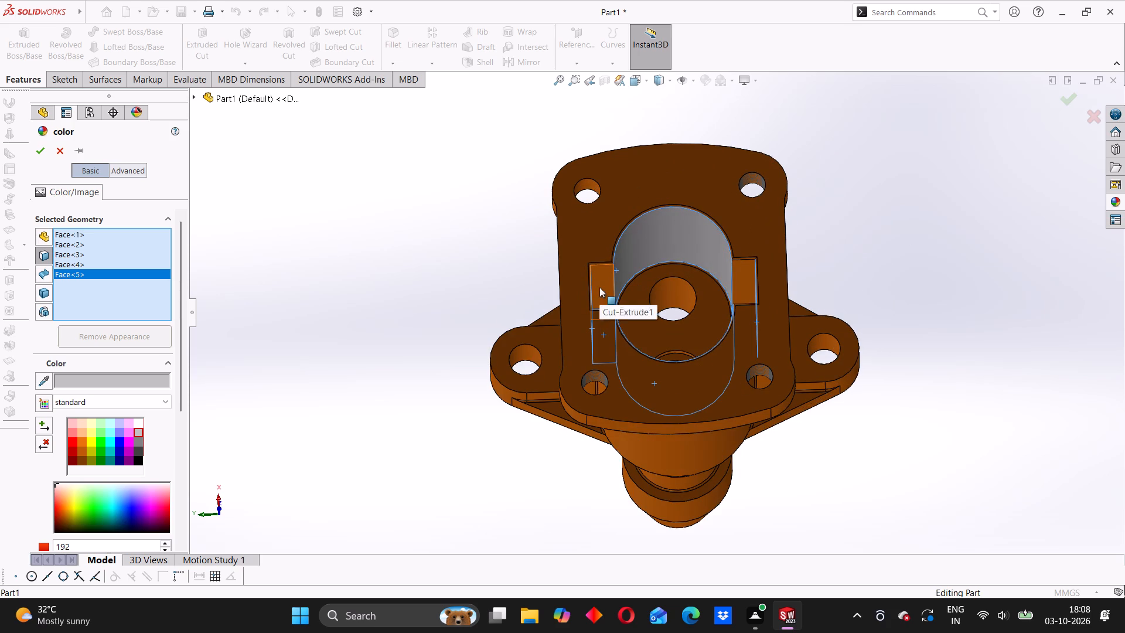
pyautogui.click(599, 287)
pyautogui.click(742, 284)
pyautogui.moveTo(708, 306); pyautogui.dragTo(718, 373, button='middle')
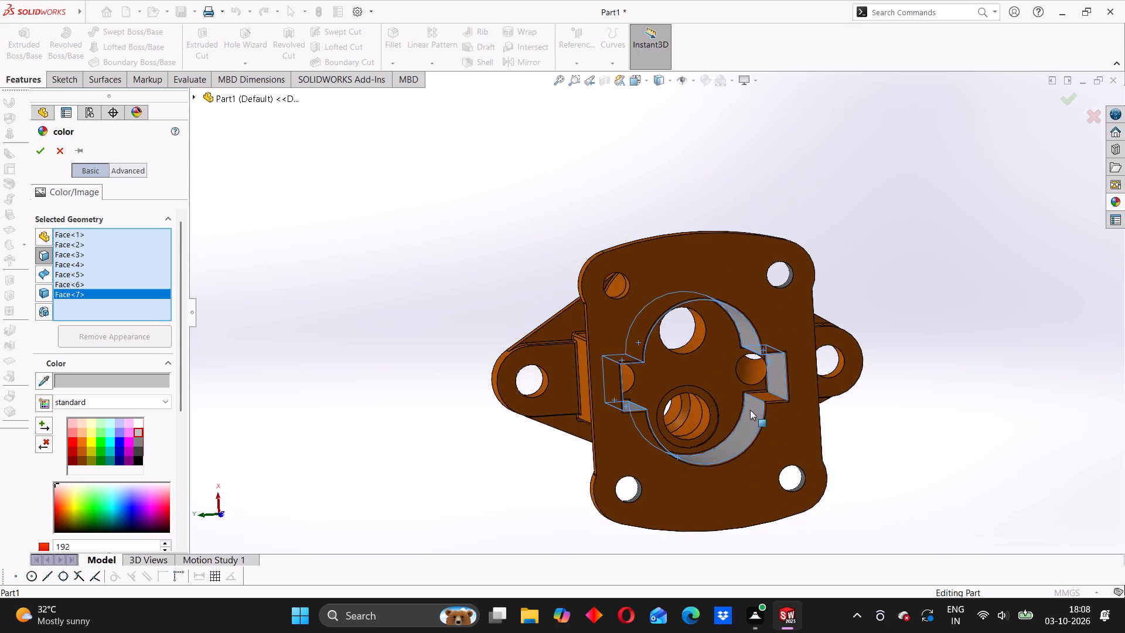
pyautogui.click(766, 397)
pyautogui.moveTo(727, 423); pyautogui.dragTo(725, 375, button='middle')
pyautogui.click(722, 323)
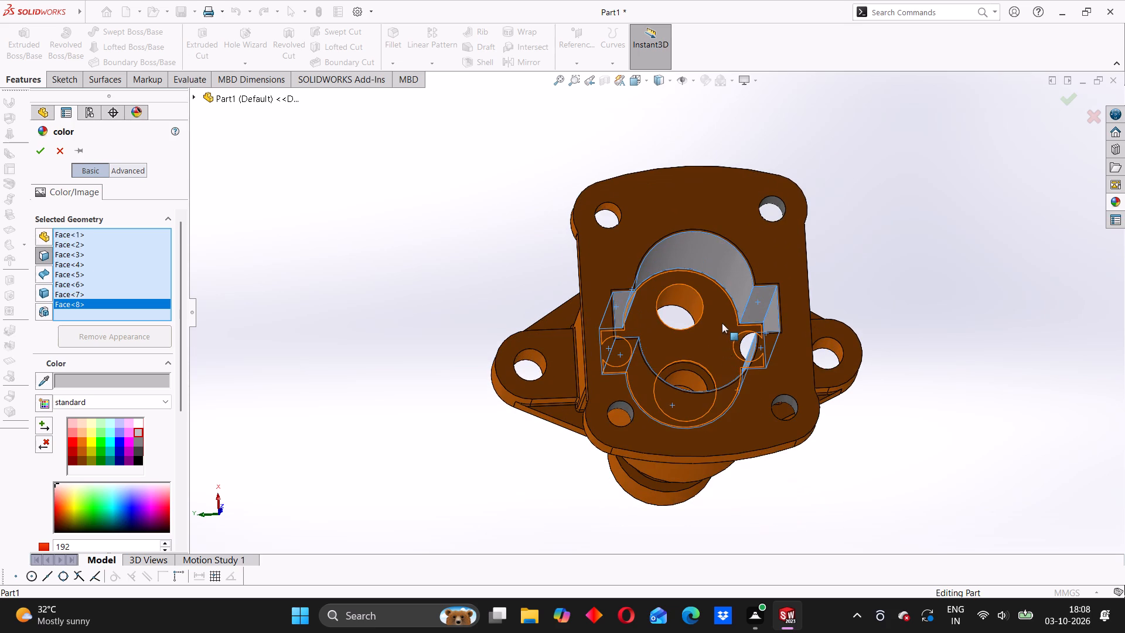
# Add the walls of the two small holes and the plain large hole in the cavity floor to the light grey face selection.
pyautogui.scroll(-2, 711, 362)
pyautogui.moveTo(710, 364); pyautogui.dragTo(700, 409, button='middle')
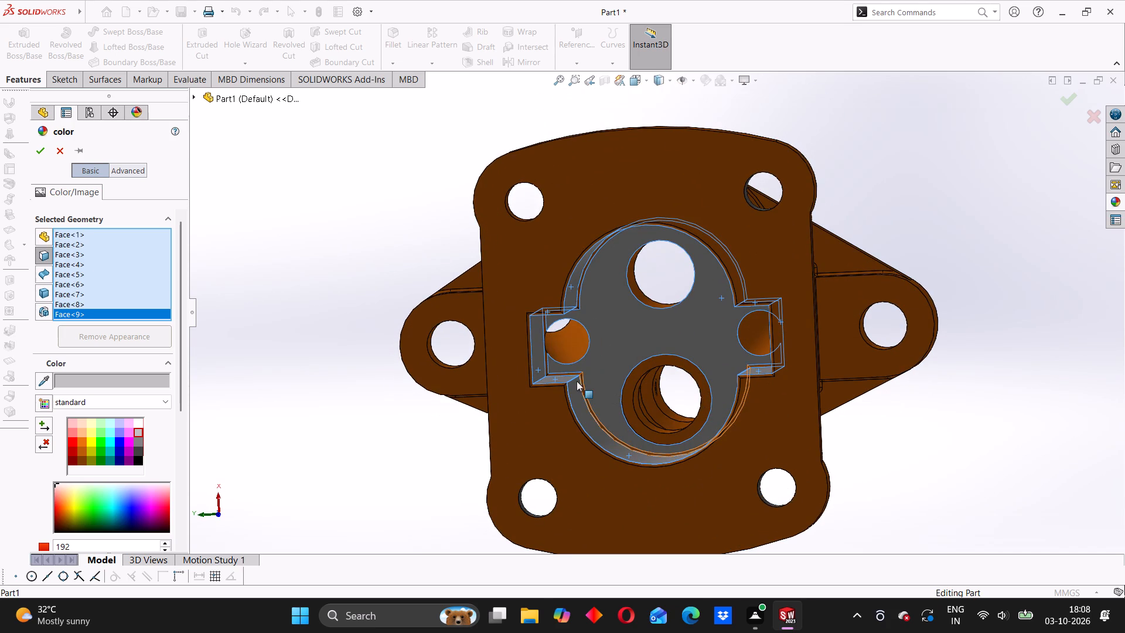
pyautogui.click(572, 346)
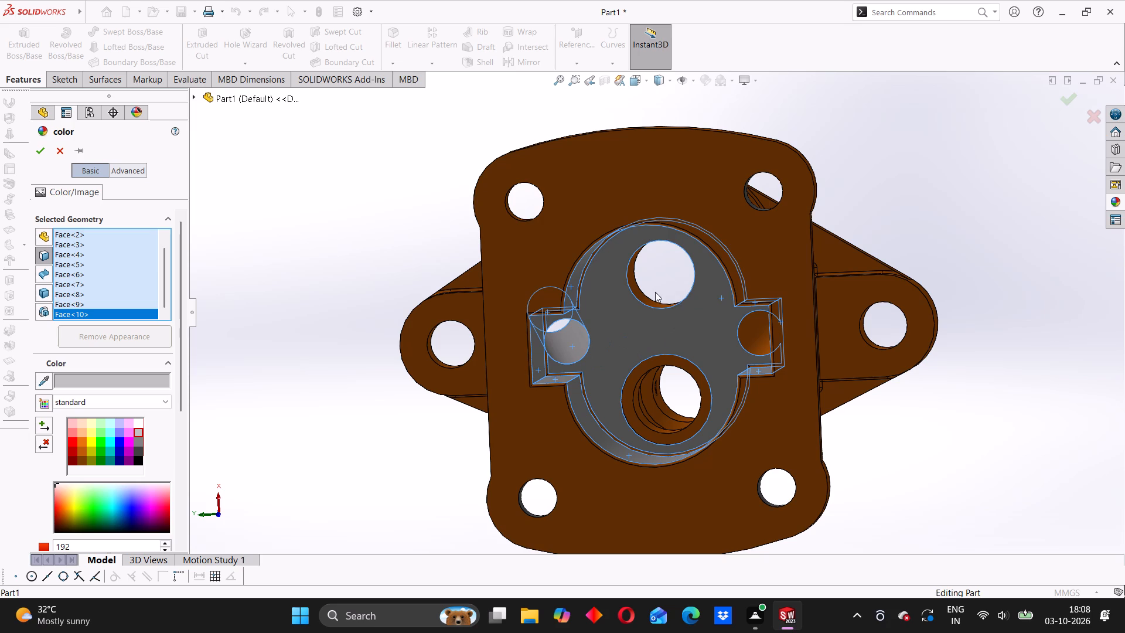
pyautogui.moveTo(643, 309); pyautogui.dragTo(640, 320, button='middle')
pyautogui.click(634, 298)
pyautogui.moveTo(618, 346); pyautogui.dragTo(672, 341, button='middle')
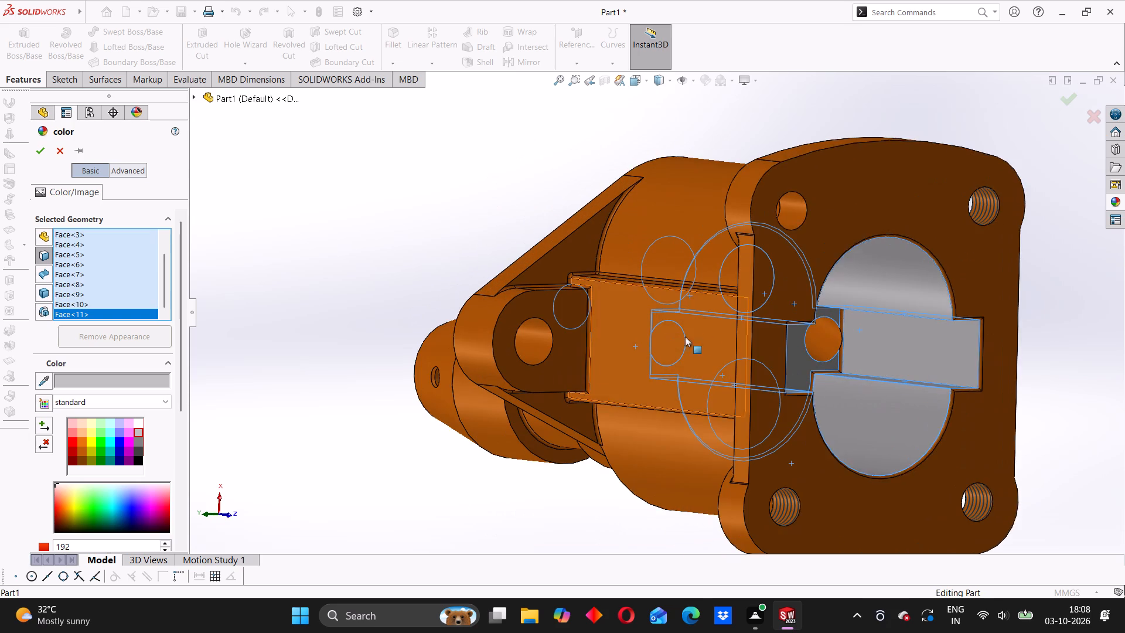
pyautogui.click(831, 338)
pyautogui.moveTo(823, 346); pyautogui.dragTo(806, 370, button='middle')
pyautogui.moveTo(781, 382); pyautogui.dragTo(775, 388, button='middle')
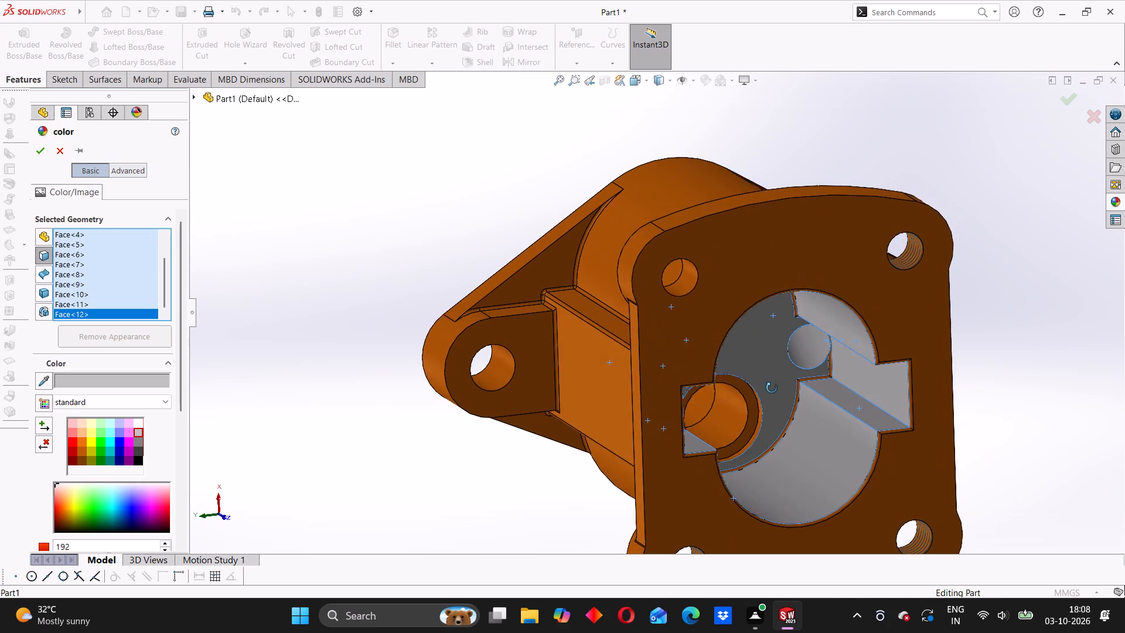
# Add the counterbore's floor and thin side wall, plus the narrow step wall along the cavity's curved edge, to the light grey face selection.
pyautogui.moveTo(738, 396); pyautogui.dragTo(691, 350, button='middle')
pyautogui.click(664, 393)
pyautogui.moveTo(656, 393); pyautogui.dragTo(659, 396, button='middle')
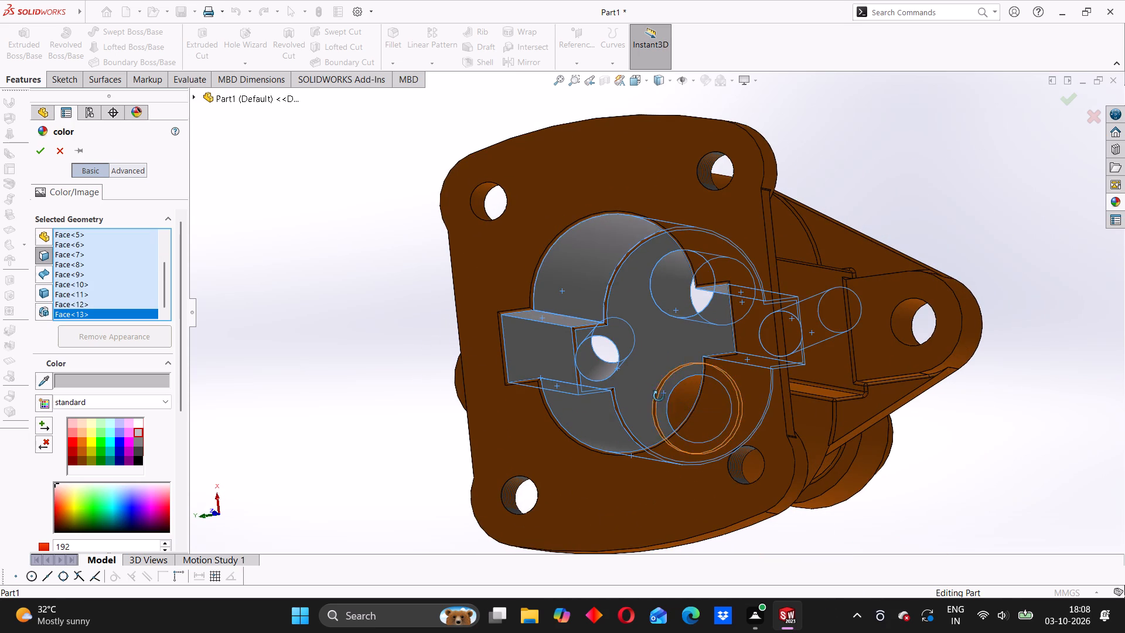
pyautogui.moveTo(659, 396); pyautogui.dragTo(667, 404, button='middle')
pyautogui.scroll(-7, 667, 404)
pyautogui.moveTo(654, 369); pyautogui.dragTo(642, 353, button='middle')
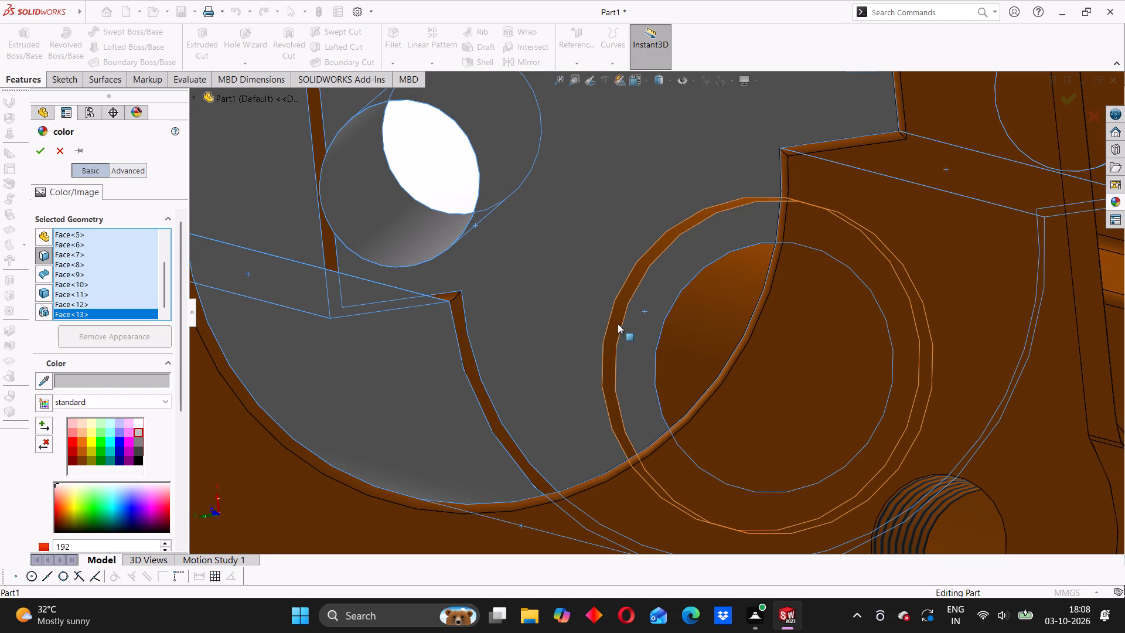
pyautogui.click(618, 324)
pyautogui.click(462, 350)
# Add the four successive inner faces of the bore below the counterbore to the light grey face selection.
pyautogui.moveTo(553, 355); pyautogui.dragTo(597, 365, button='middle')
pyautogui.click(799, 295)
pyautogui.moveTo(807, 312); pyautogui.dragTo(799, 317, button='middle')
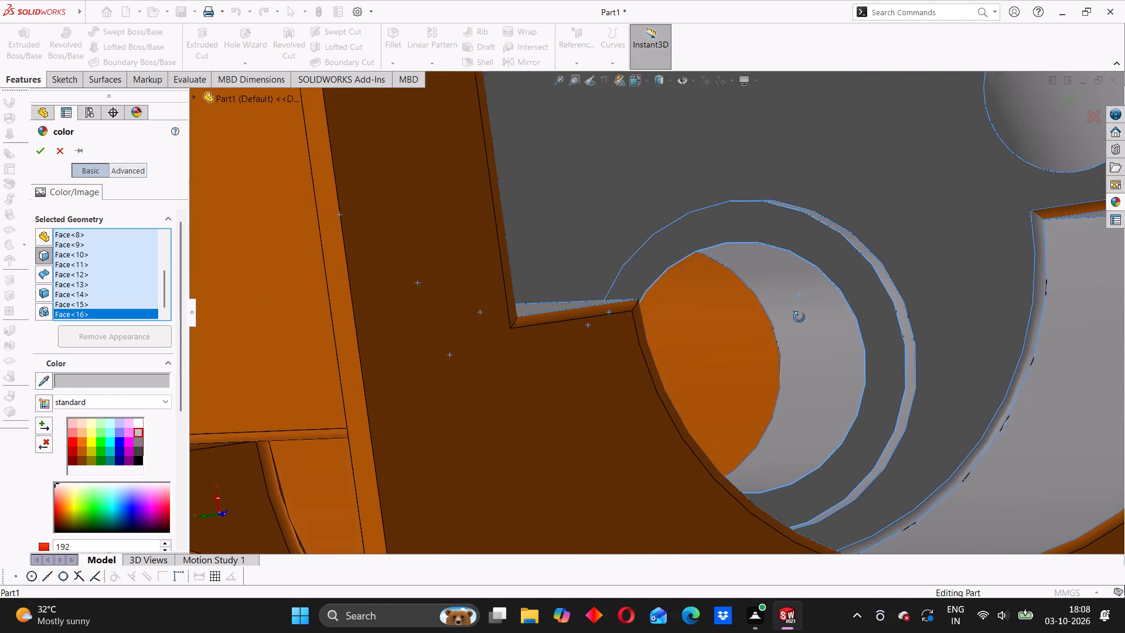
pyautogui.moveTo(799, 317); pyautogui.dragTo(796, 318, button='middle')
pyautogui.click(749, 334)
pyautogui.middleClick(730, 356)
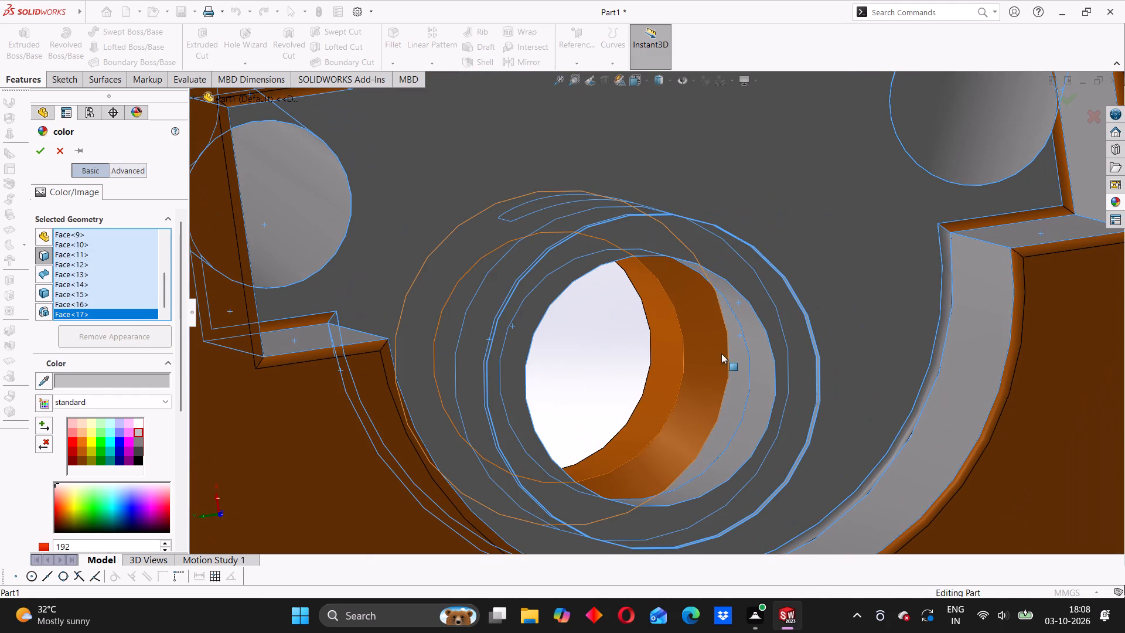
pyautogui.click(715, 352)
pyautogui.click(674, 361)
pyautogui.moveTo(635, 376); pyautogui.dragTo(632, 376, button='middle')
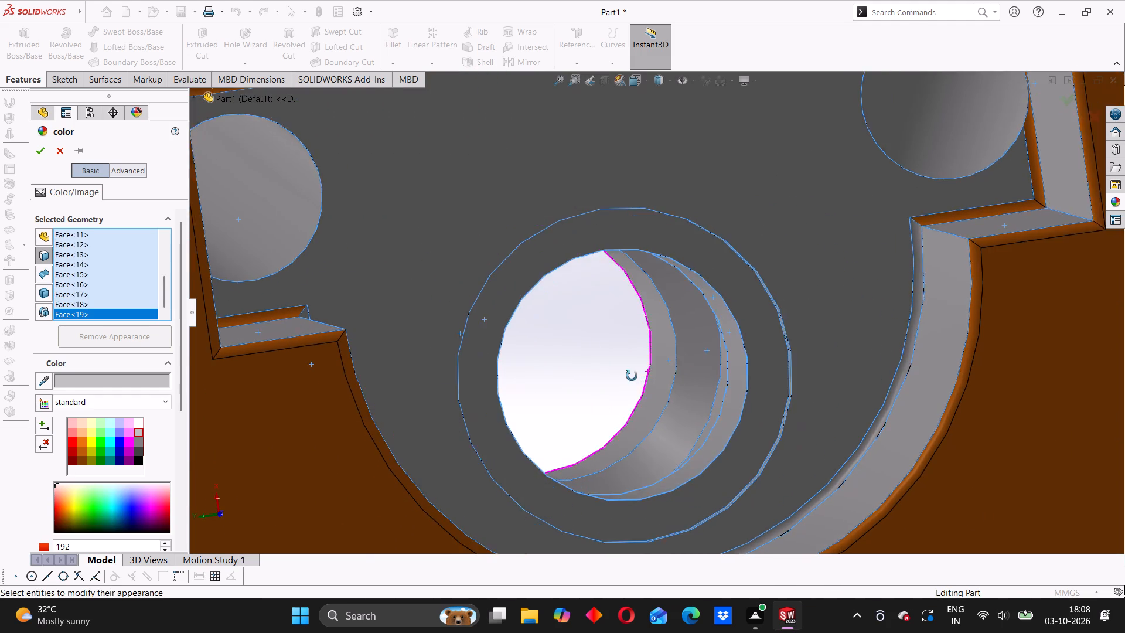
# Add the remaining six narrow step faces around the two notches and the cavity's curved edge to the light grey face selection.
pyautogui.moveTo(632, 376); pyautogui.dragTo(606, 376, button='middle')
pyautogui.scroll(4, 597, 371)
pyautogui.scroll(3, 366, 352)
pyautogui.scroll(-3, 341, 293)
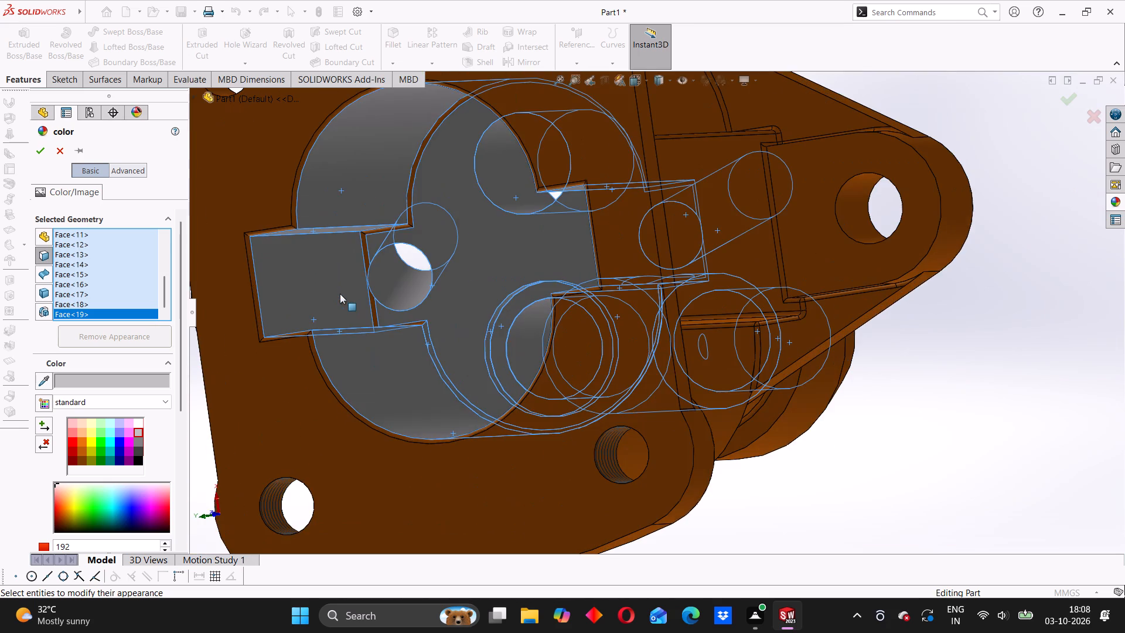
pyautogui.scroll(-3, 375, 273)
pyautogui.click(441, 208)
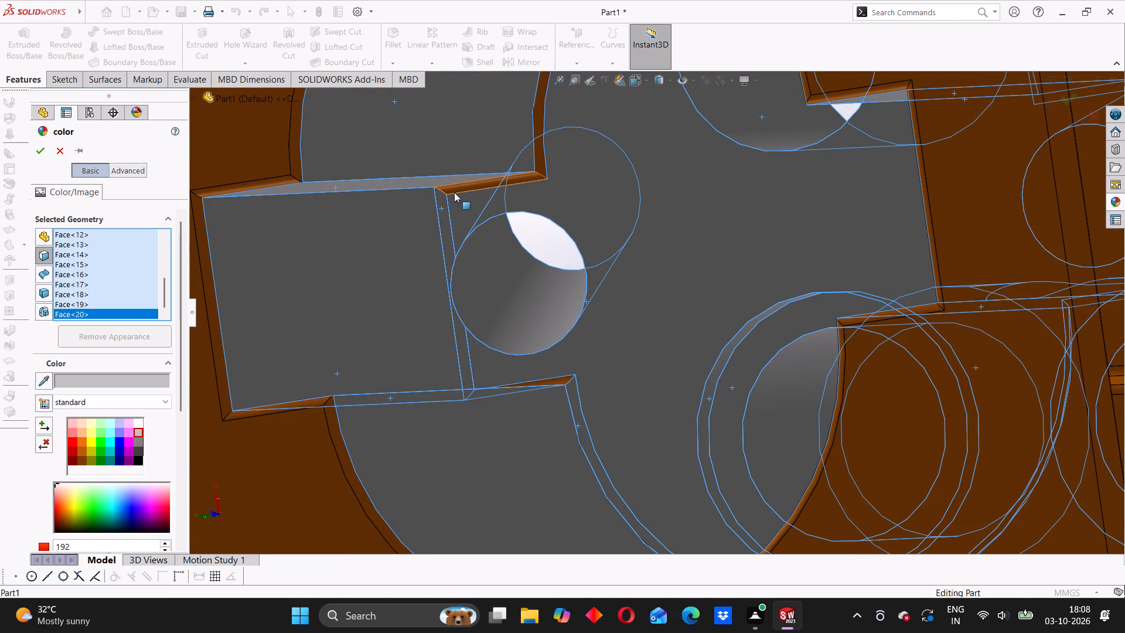
pyautogui.click(459, 189)
pyautogui.click(541, 139)
pyautogui.scroll(3, 637, 153)
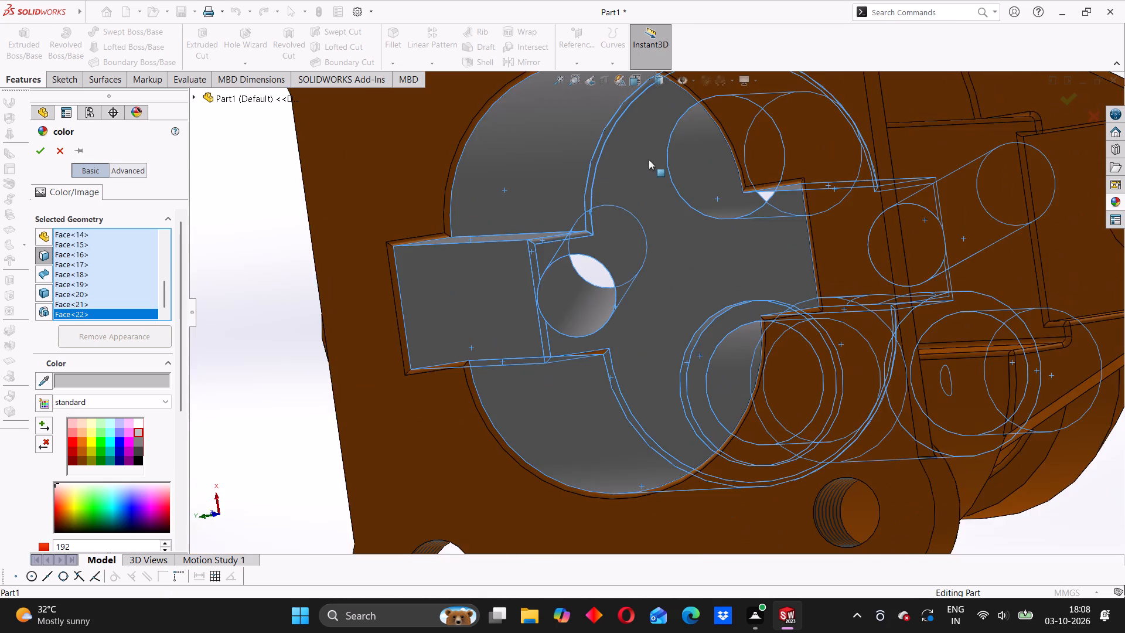
pyautogui.moveTo(657, 178); pyautogui.dragTo(694, 173, button='middle')
pyautogui.scroll(-3, 891, 223)
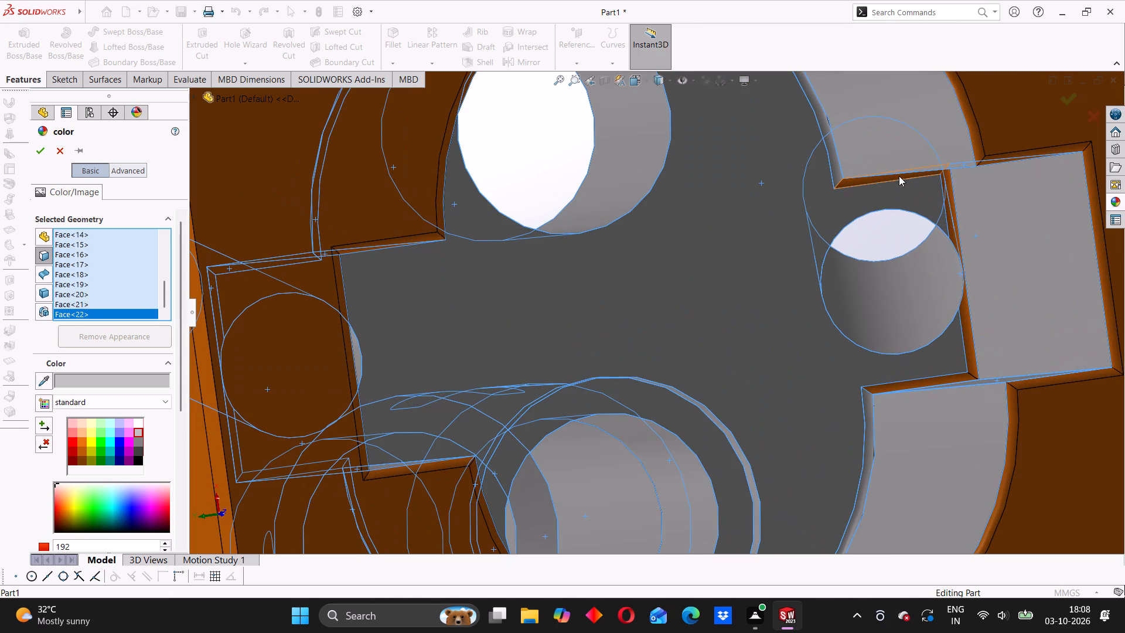
pyautogui.click(878, 176)
pyautogui.click(950, 198)
pyautogui.moveTo(887, 343); pyautogui.dragTo(887, 349, button='middle')
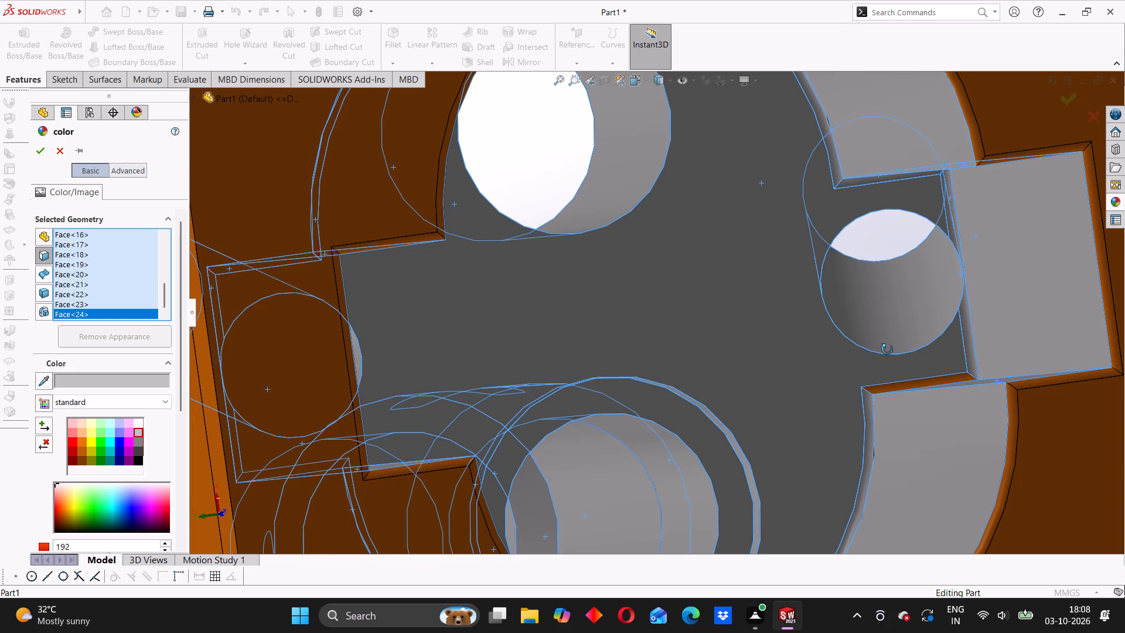
pyautogui.moveTo(887, 349); pyautogui.dragTo(887, 379, button='middle')
pyautogui.click(895, 394)
# Add the walls of two adjacent tapped holes in the base flange to the light grey face selection.
pyautogui.scroll(6, 795, 395)
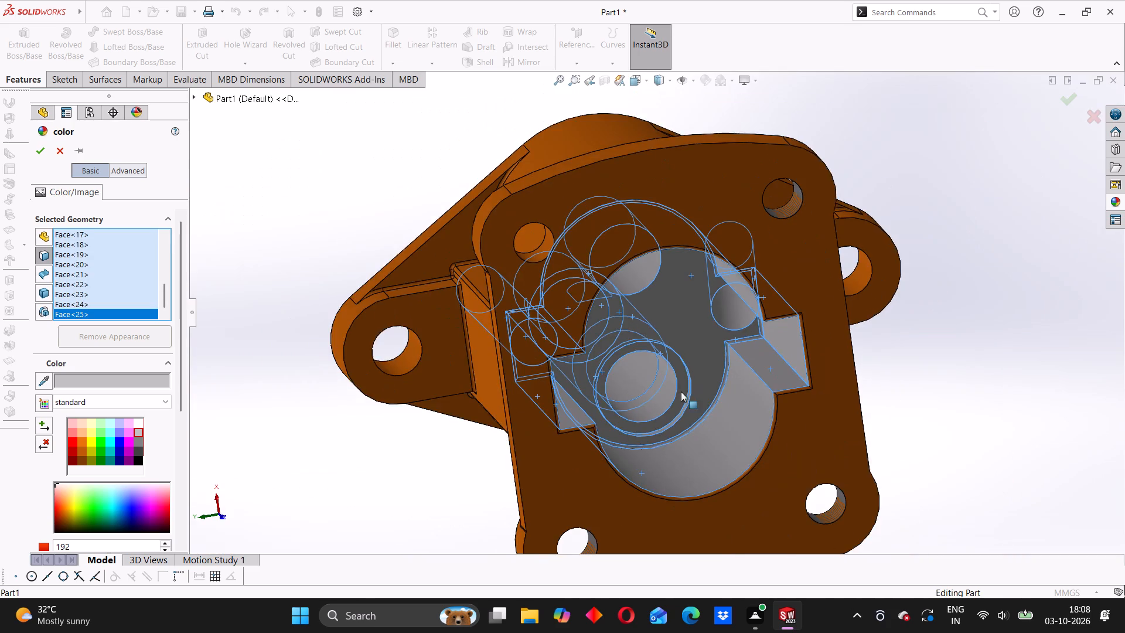
pyautogui.moveTo(681, 392); pyautogui.dragTo(906, 331, button='middle')
pyautogui.scroll(2, 892, 377)
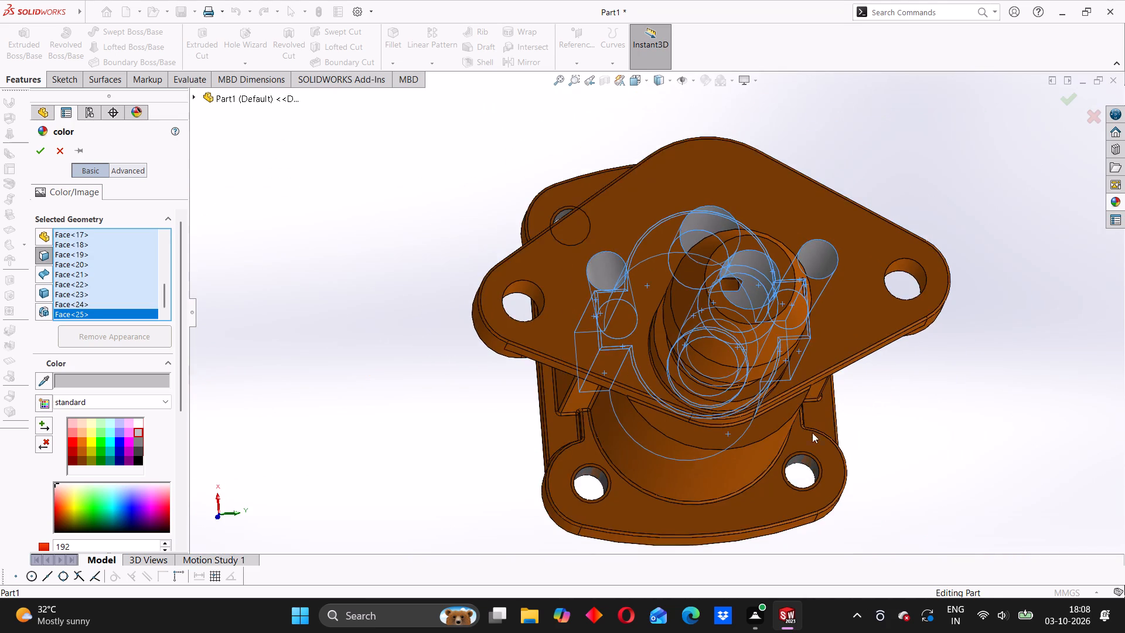
pyautogui.scroll(-5, 604, 472)
pyautogui.scroll(-3, 624, 397)
pyautogui.click(641, 371)
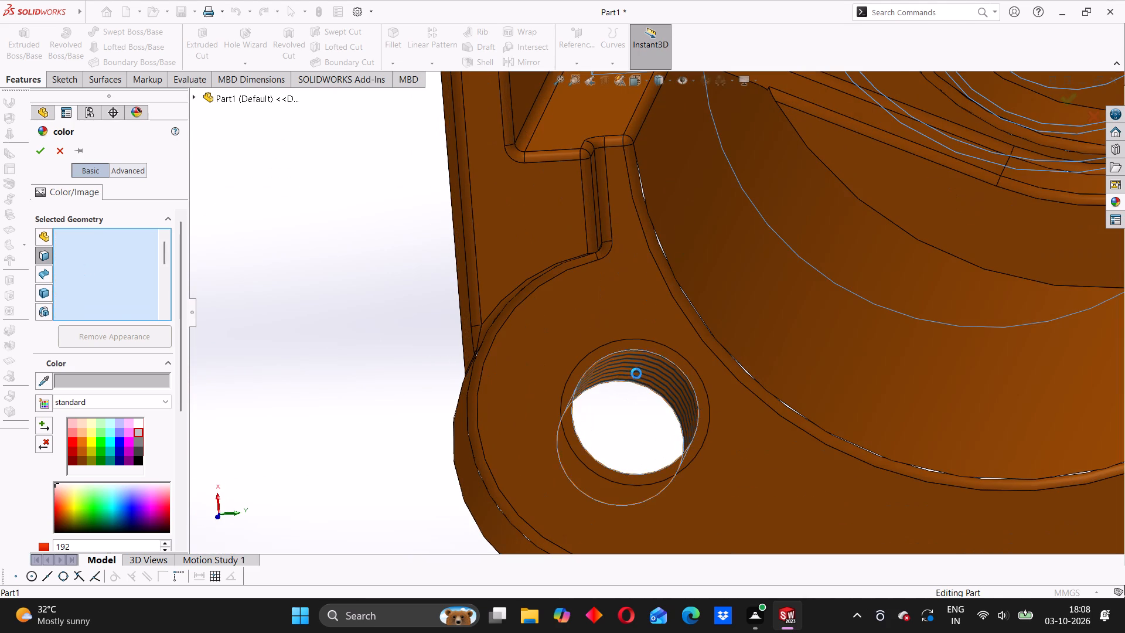
pyautogui.scroll(4, 991, 425)
pyautogui.click(1035, 323)
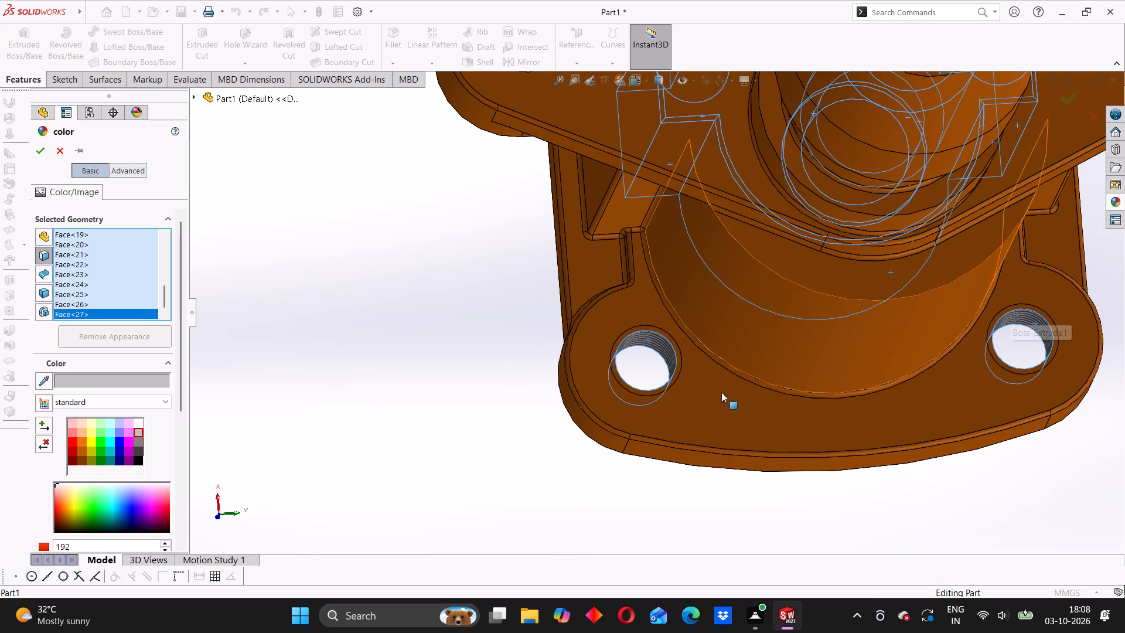
# Add the walls of the two mounting holes at the ends of the diamond-shaped flange to the light grey face selection.
pyautogui.scroll(4, 482, 360)
pyautogui.scroll(-3, 585, 236)
pyautogui.click(613, 139)
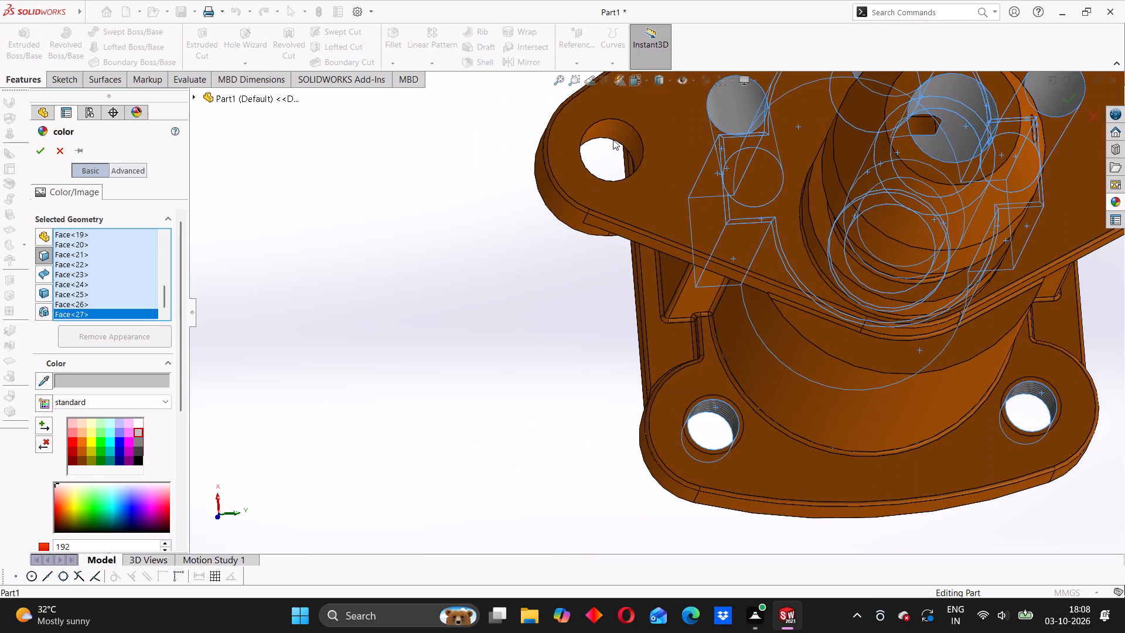
pyautogui.click(619, 131)
pyautogui.scroll(2, 765, 144)
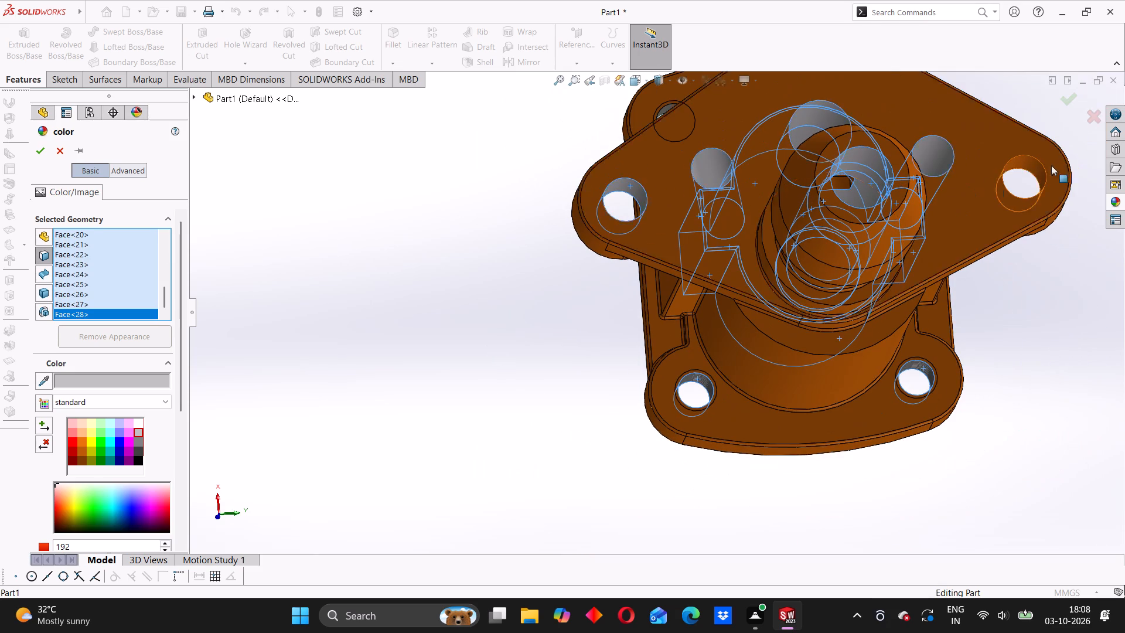
pyautogui.click(1024, 168)
# Add the walls of the other two tapped holes in the base flange to the light grey face selection.
pyautogui.moveTo(775, 239); pyautogui.dragTo(773, 291, button='middle')
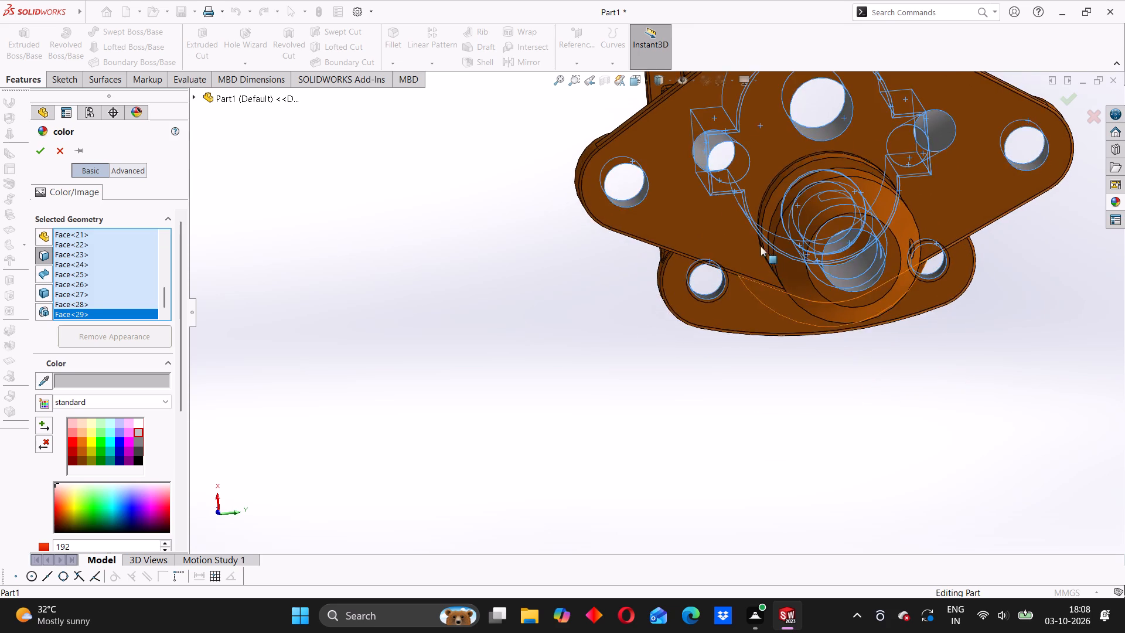
pyautogui.scroll(3, 761, 240)
pyautogui.scroll(-8, 676, 141)
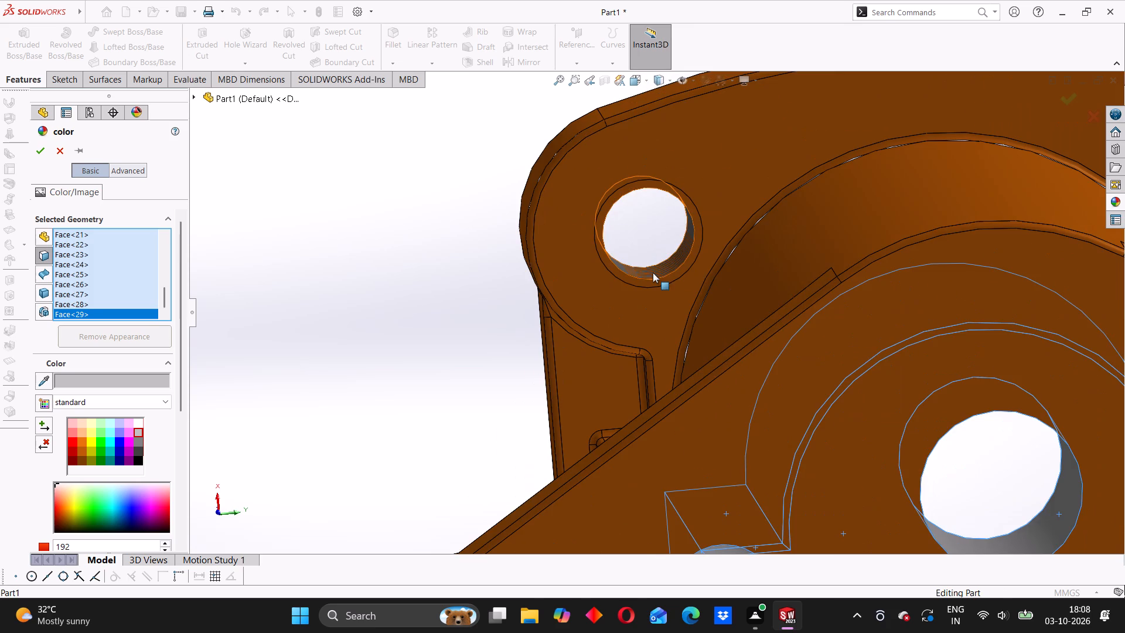
pyautogui.click(653, 273)
pyautogui.scroll(3, 988, 195)
pyautogui.scroll(-3, 962, 232)
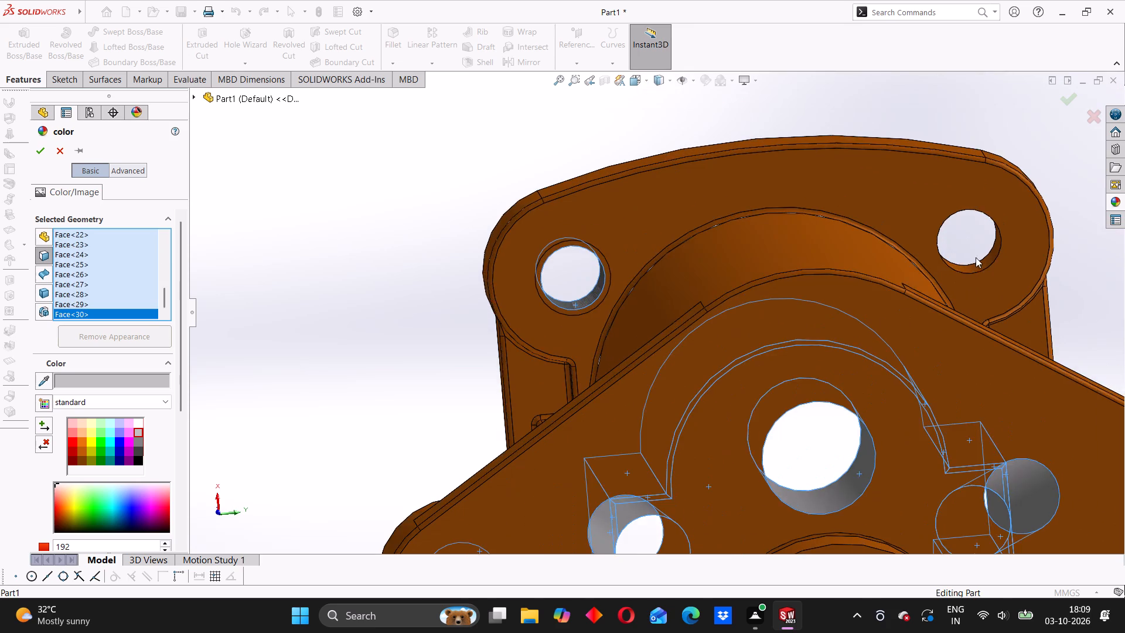
pyautogui.click(948, 290)
# Check the selected faces from both ends of the part and apply the light grey appearance to them.
pyautogui.scroll(6, 876, 307)
pyautogui.scroll(3, 693, 340)
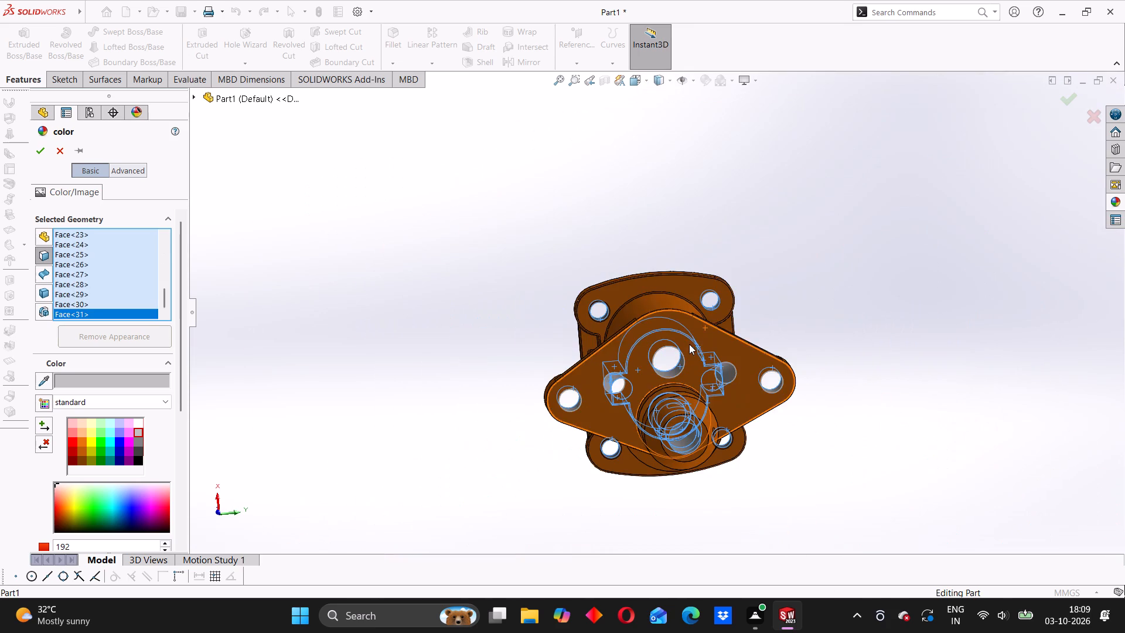
pyautogui.moveTo(664, 362); pyautogui.dragTo(668, 294, button='middle')
pyautogui.scroll(-6, 637, 362)
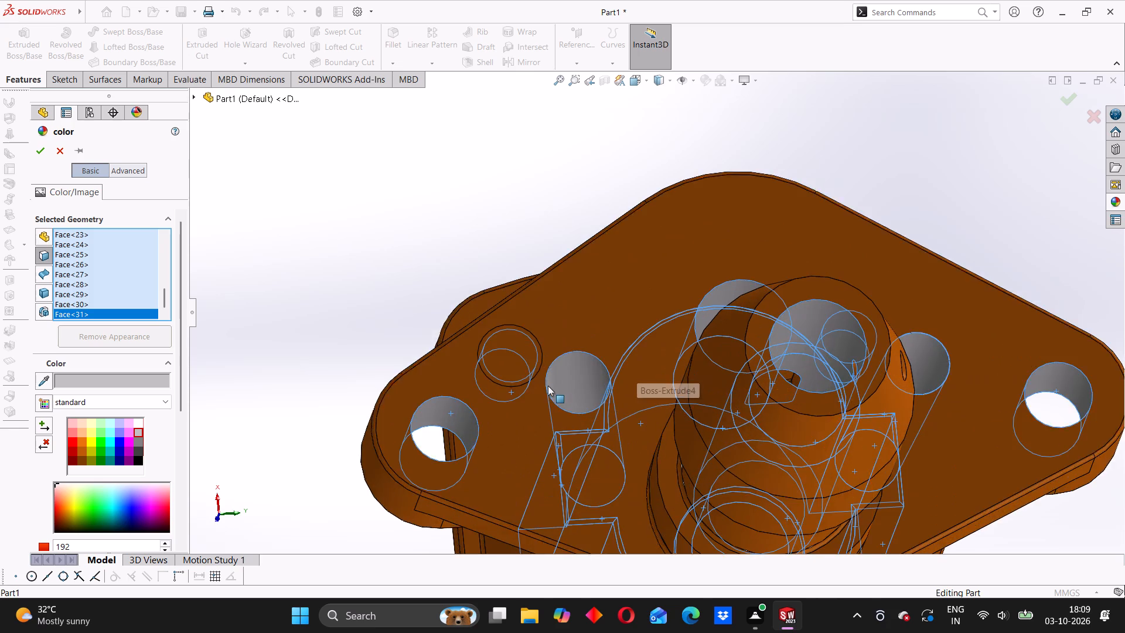
pyautogui.scroll(3, 548, 386)
pyautogui.moveTo(510, 405); pyautogui.dragTo(585, 394, button='middle')
pyautogui.scroll(4, 342, 391)
pyautogui.moveTo(327, 417); pyautogui.dragTo(367, 413, button='middle')
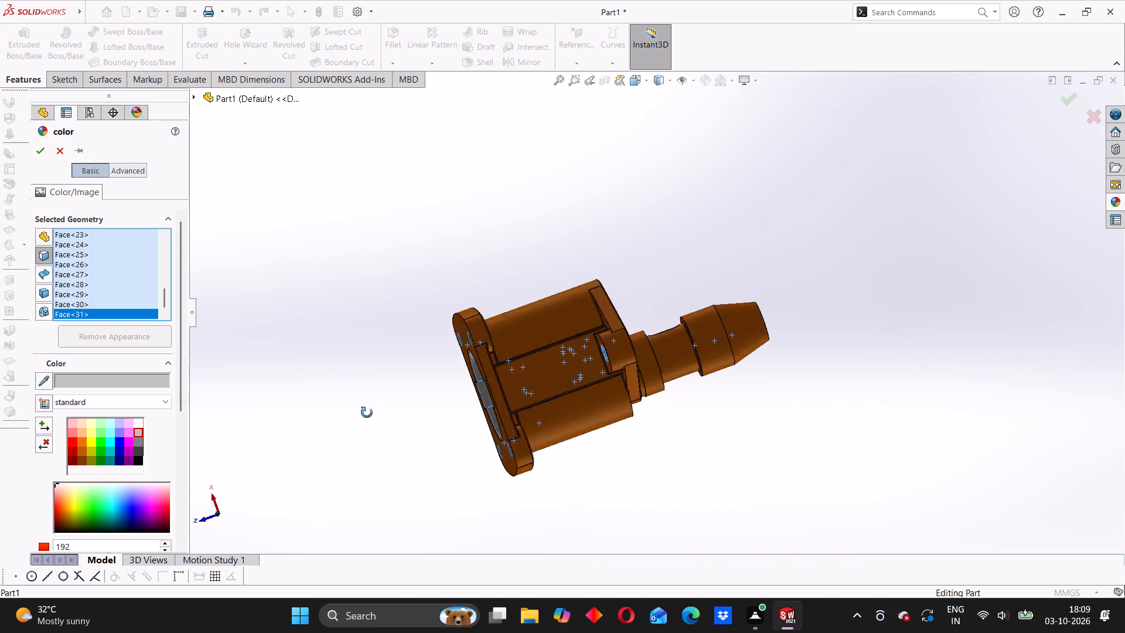
pyautogui.moveTo(367, 413); pyautogui.dragTo(456, 384, button='middle')
pyautogui.scroll(-2, 492, 381)
pyautogui.moveTo(476, 407); pyautogui.dragTo(475, 342, button='middle')
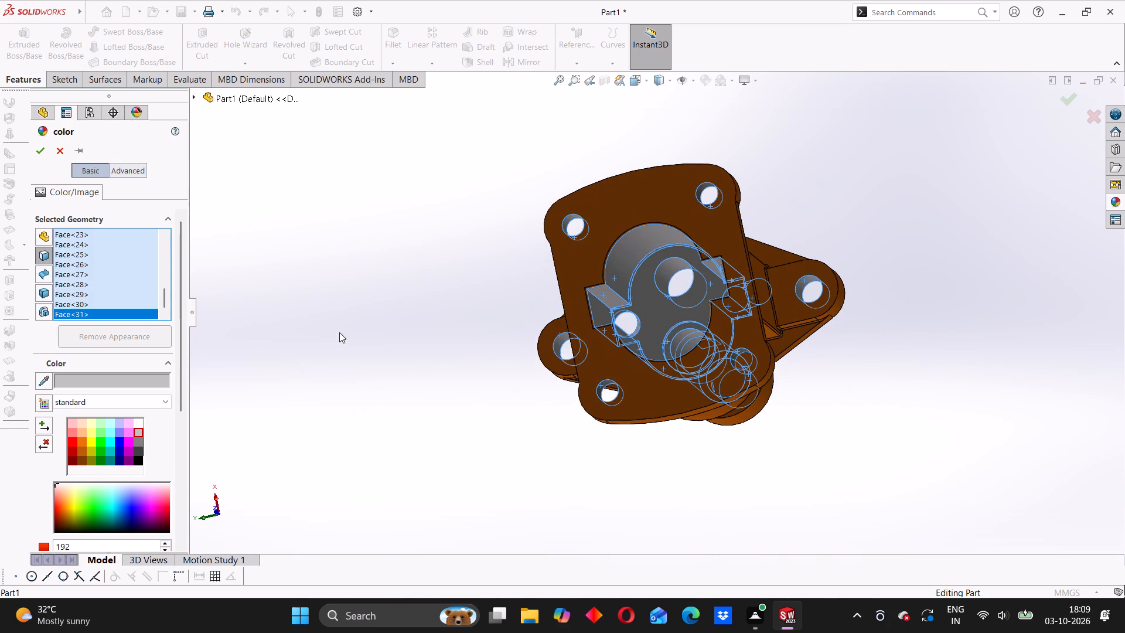
pyautogui.click(42, 155)
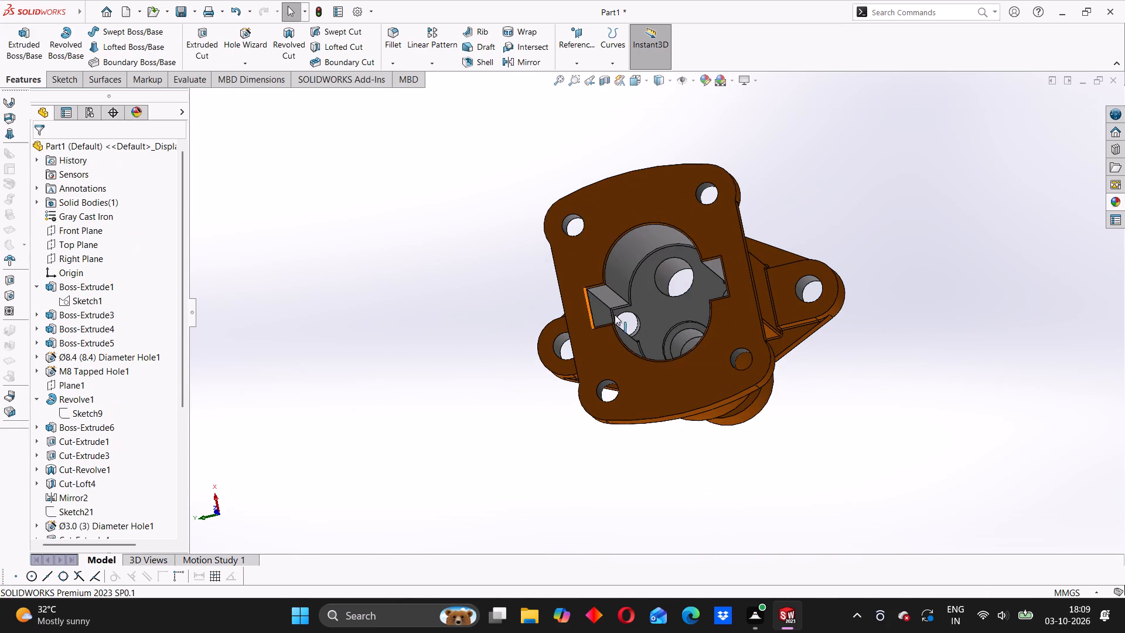
# Examine the coloured part from several sides for machined faces still lacking the light grey appearance.
pyautogui.scroll(2, 630, 346)
pyautogui.moveTo(538, 349); pyautogui.dragTo(571, 384, button='middle')
pyautogui.scroll(-6, 632, 360)
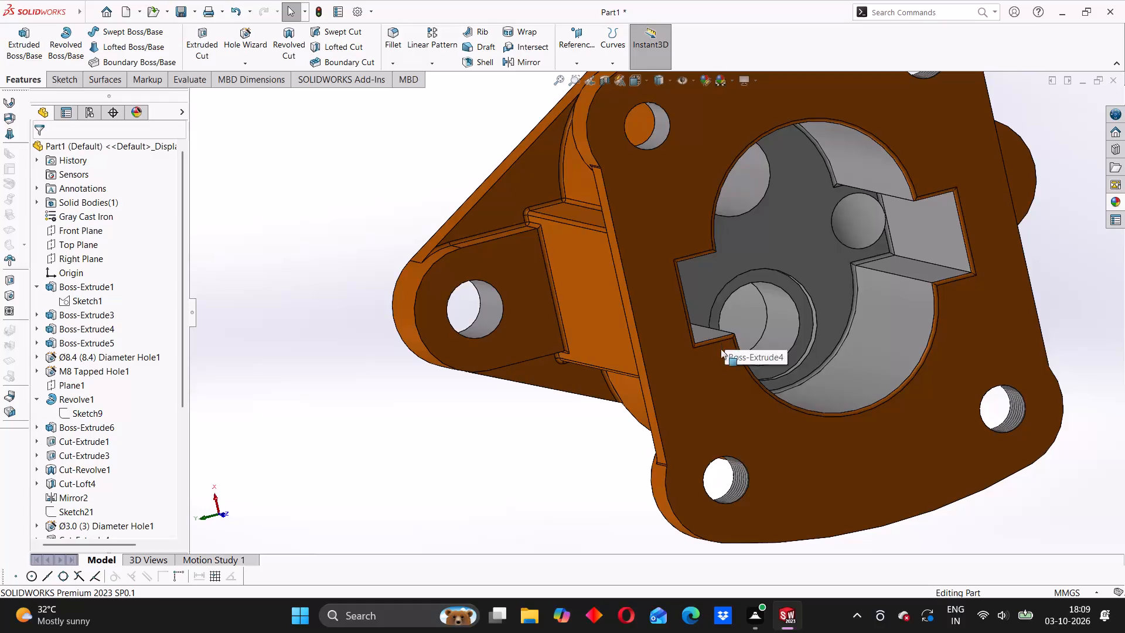
pyautogui.moveTo(802, 405); pyautogui.dragTo(632, 380, button='middle')
pyautogui.scroll(4, 744, 362)
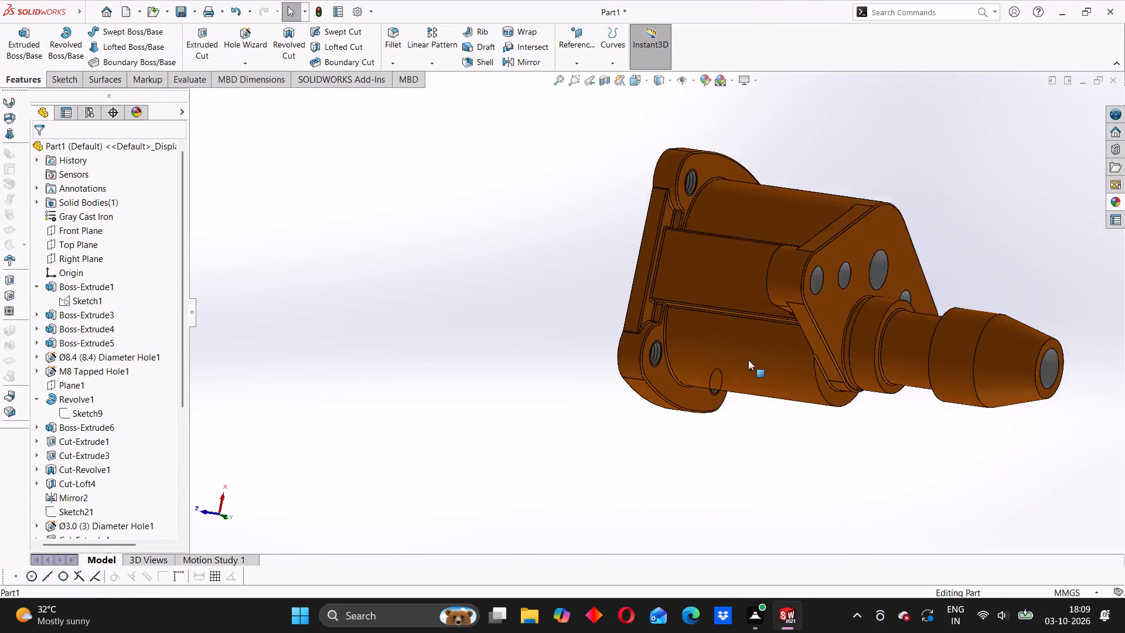
pyautogui.scroll(2, 748, 360)
pyautogui.moveTo(764, 382); pyautogui.dragTo(552, 387, button='middle')
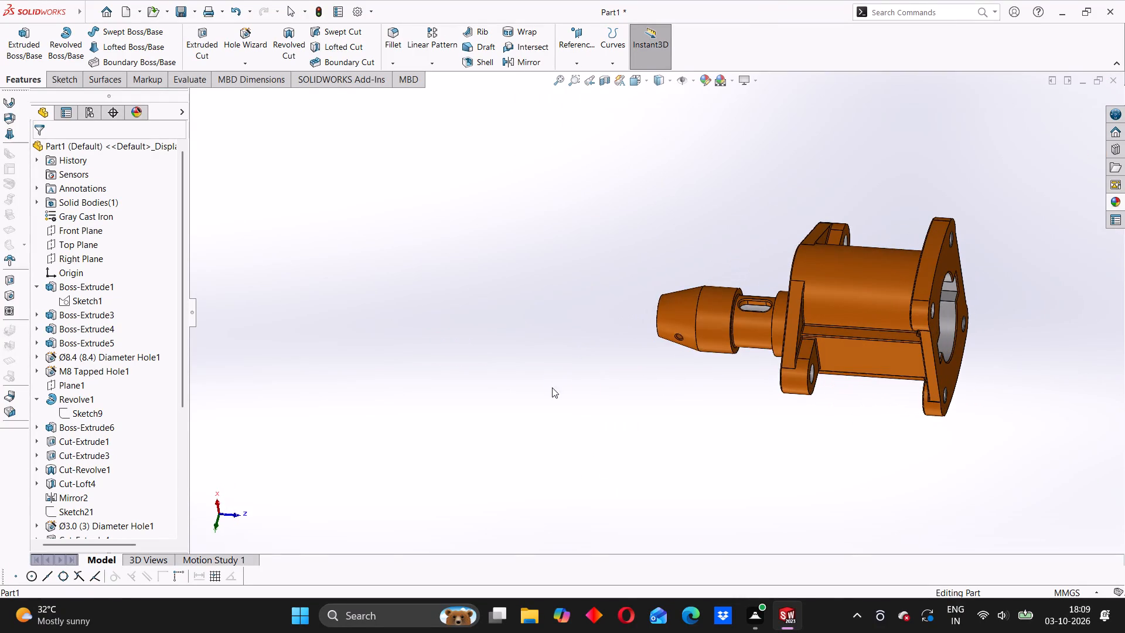
pyautogui.moveTo(686, 345); pyautogui.dragTo(760, 242, button='middle')
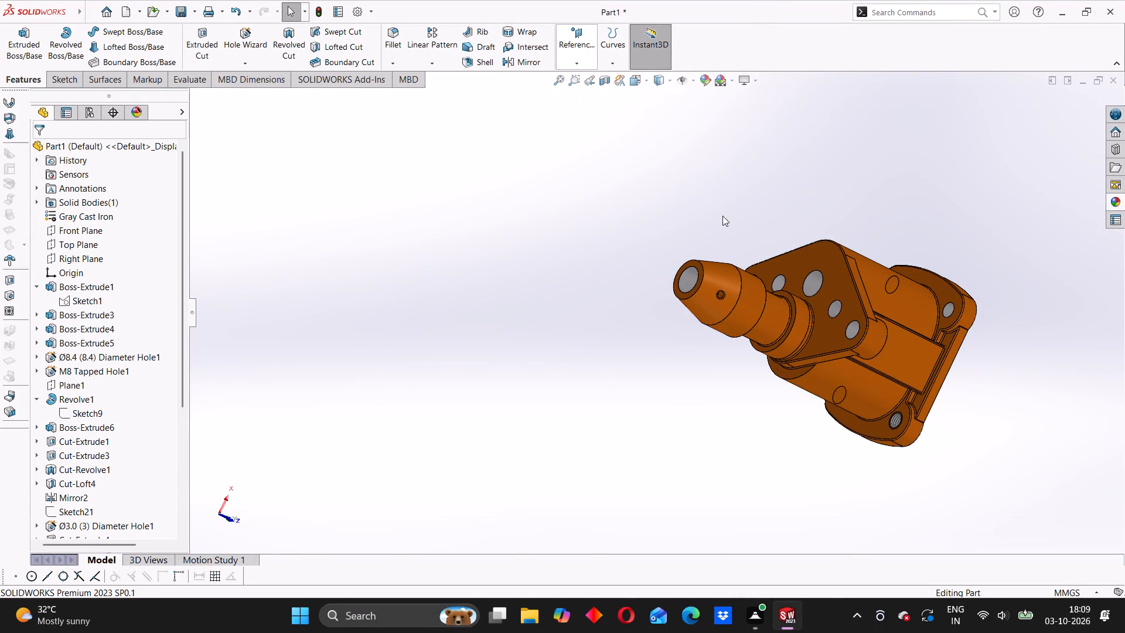
# Apply the light grey colour to the wall of the 3 mm hole in the nozzle's conical tip, leaving its countersink face orange.
pyautogui.scroll(-9, 705, 302)
pyautogui.moveTo(722, 318); pyautogui.dragTo(710, 304, button='middle')
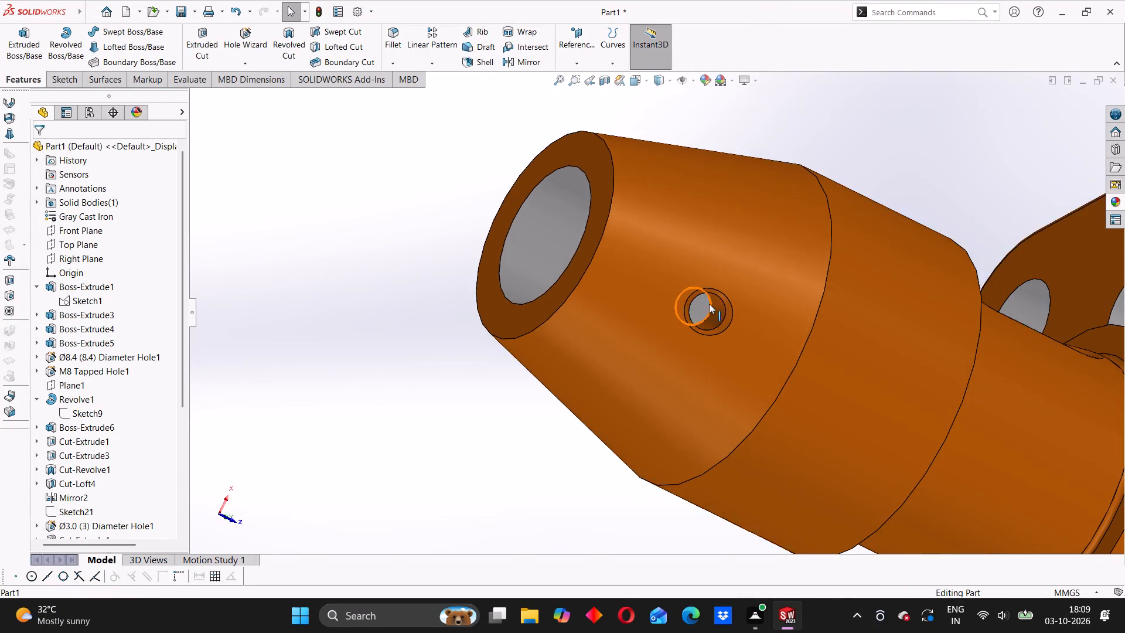
pyautogui.scroll(-9, 707, 308)
pyautogui.rightClick(712, 290)
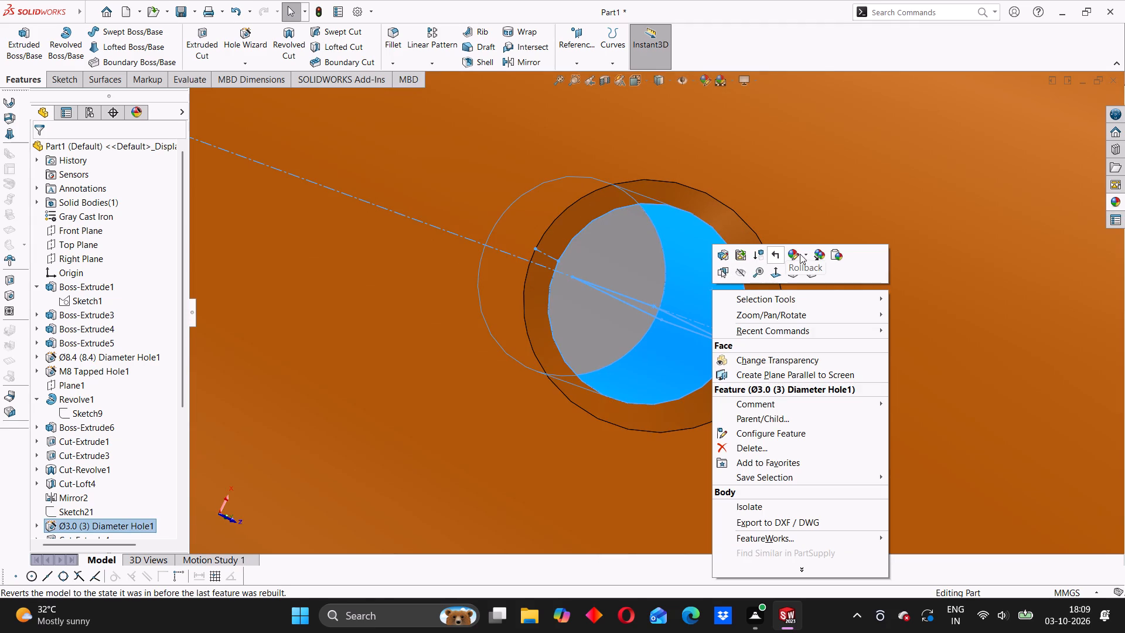
pyautogui.click(809, 254)
pyautogui.click(801, 287)
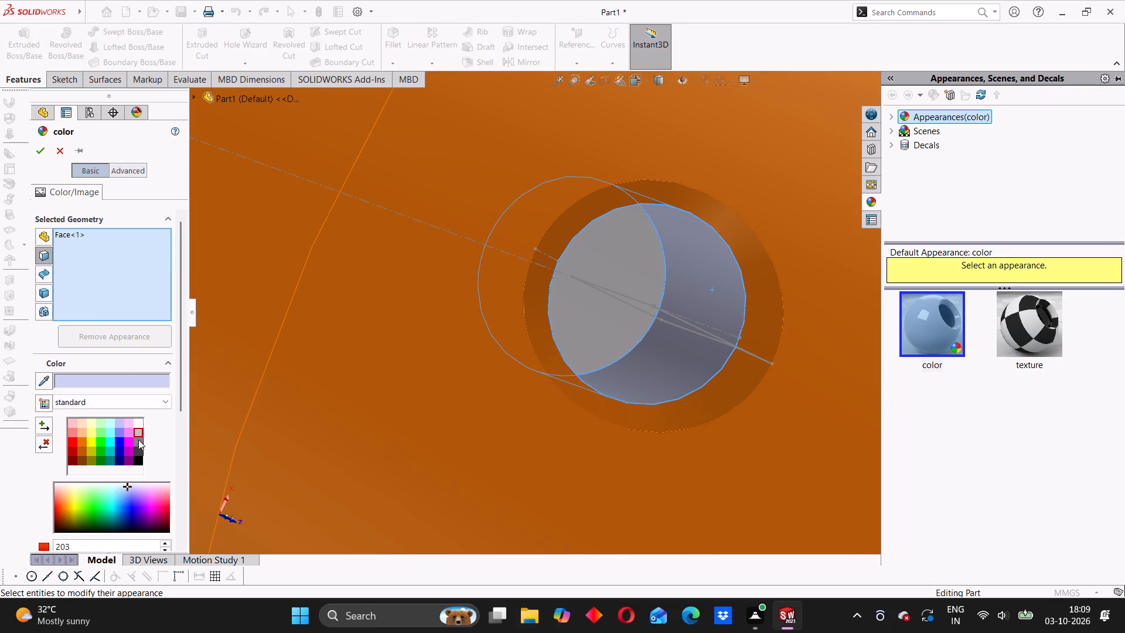
pyautogui.click(138, 440)
pyautogui.click(140, 433)
pyautogui.moveTo(650, 346); pyautogui.dragTo(620, 342, button='middle')
pyautogui.moveTo(615, 340); pyautogui.dragTo(582, 342, button='middle')
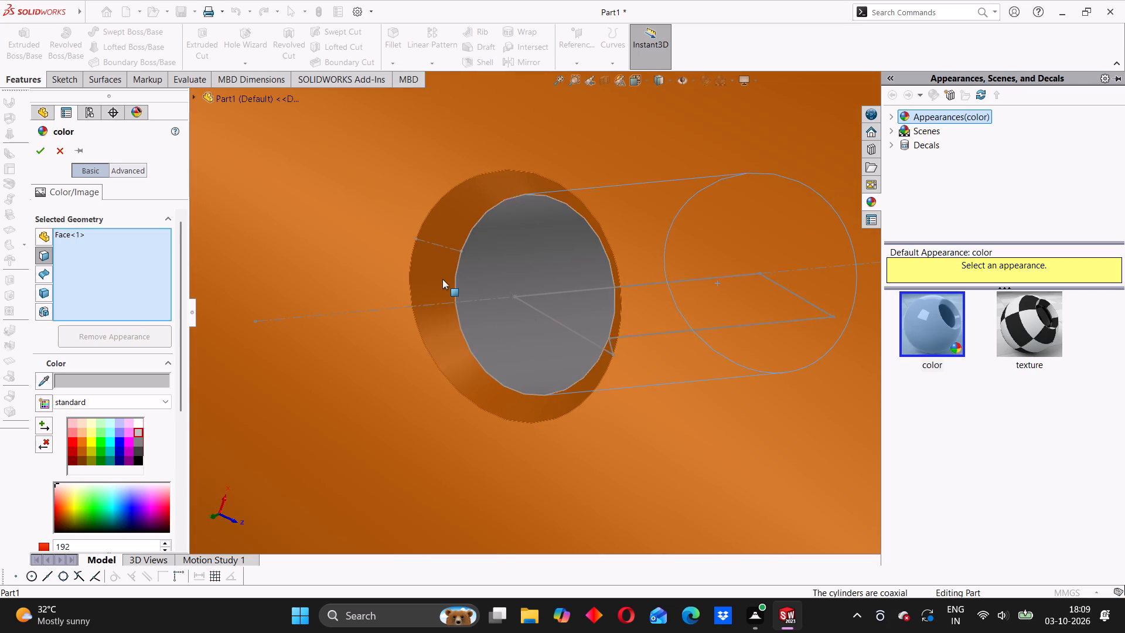
pyautogui.click(442, 279)
pyautogui.scroll(6, 454, 290)
pyautogui.scroll(3, 592, 309)
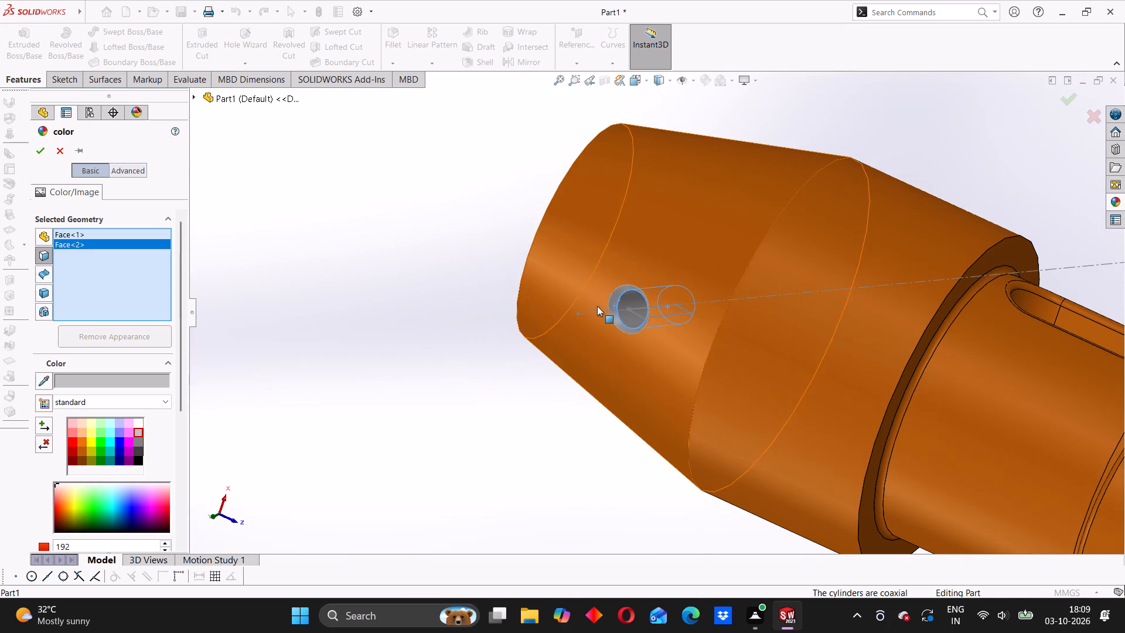
pyautogui.click(615, 298)
pyautogui.moveTo(790, 237); pyautogui.dragTo(790, 239, button='middle')
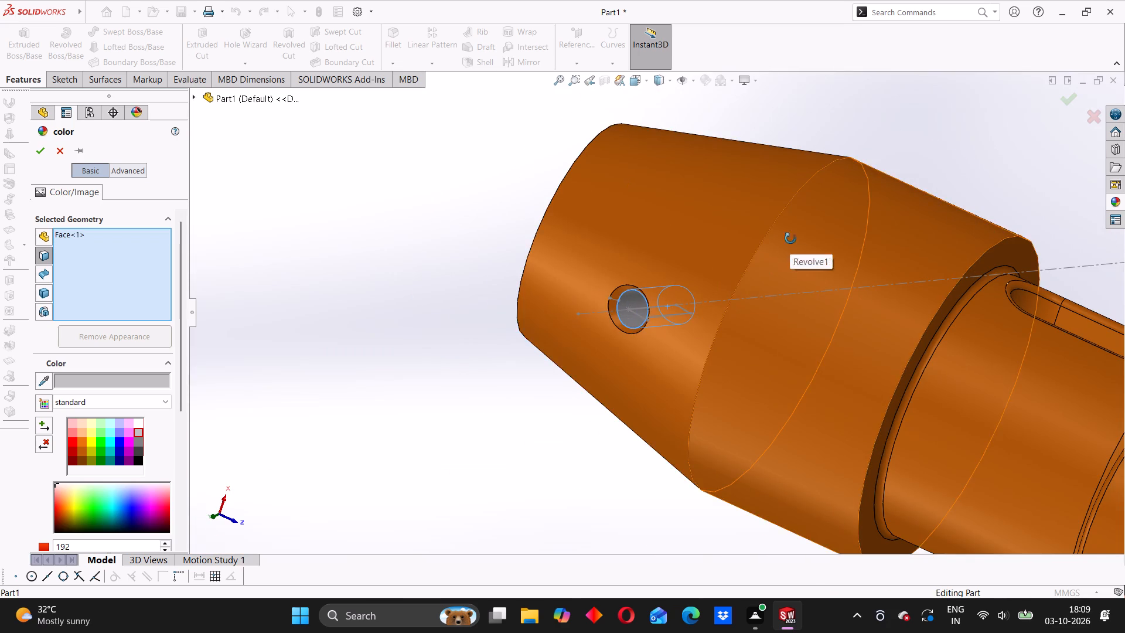
pyautogui.moveTo(790, 239); pyautogui.dragTo(747, 304, button='middle')
pyautogui.scroll(4, 877, 199)
pyautogui.moveTo(850, 216); pyautogui.dragTo(734, 346, button='middle')
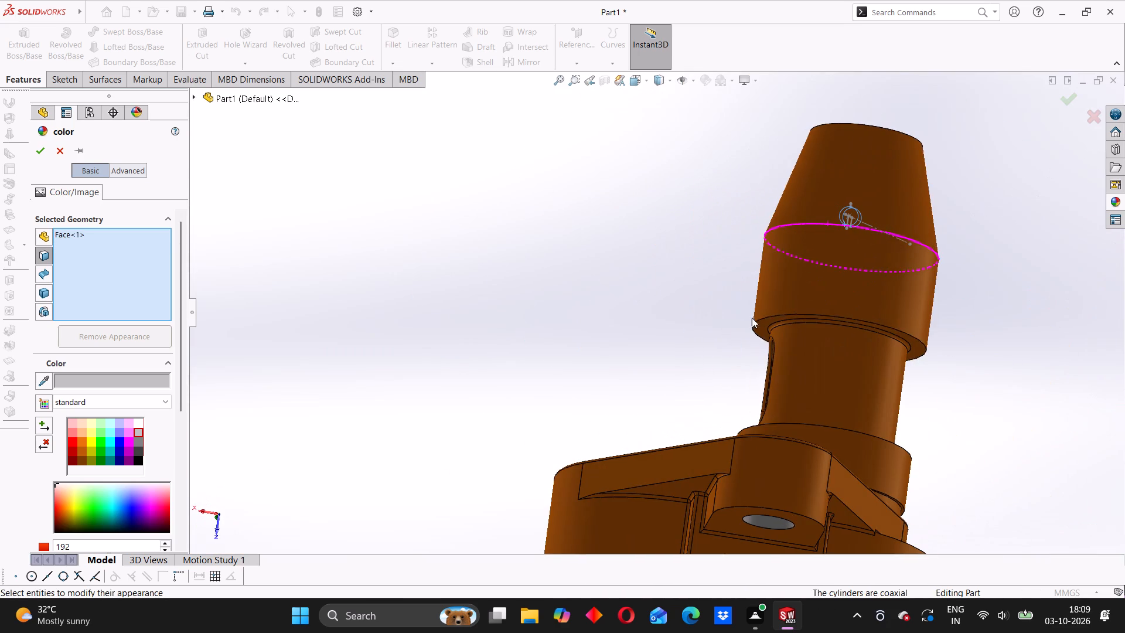
pyautogui.click(45, 149)
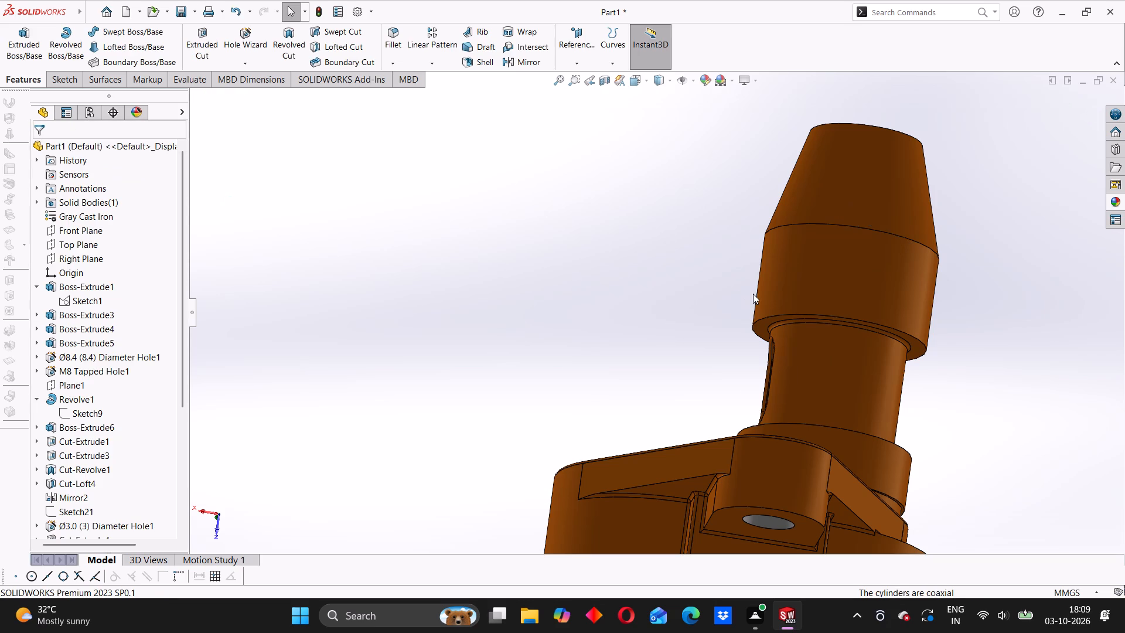
# Examine the coloured part from all sides, including the nozzle, both flanges and the base cavity.
pyautogui.scroll(3, 754, 294)
pyautogui.moveTo(569, 338); pyautogui.dragTo(671, 365, button='middle')
pyautogui.click(443, 318)
pyautogui.scroll(4, 515, 328)
pyautogui.moveTo(516, 331); pyautogui.dragTo(560, 346, button='middle')
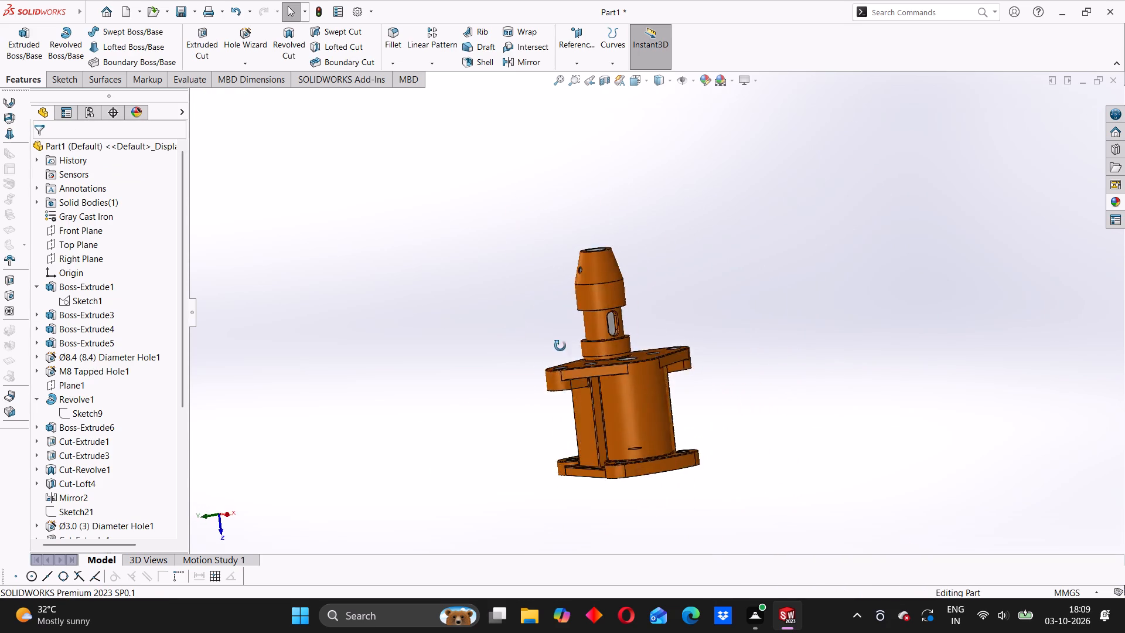
pyautogui.moveTo(560, 346); pyautogui.dragTo(451, 430, button='middle')
pyautogui.moveTo(810, 319); pyautogui.dragTo(571, 355, button='middle')
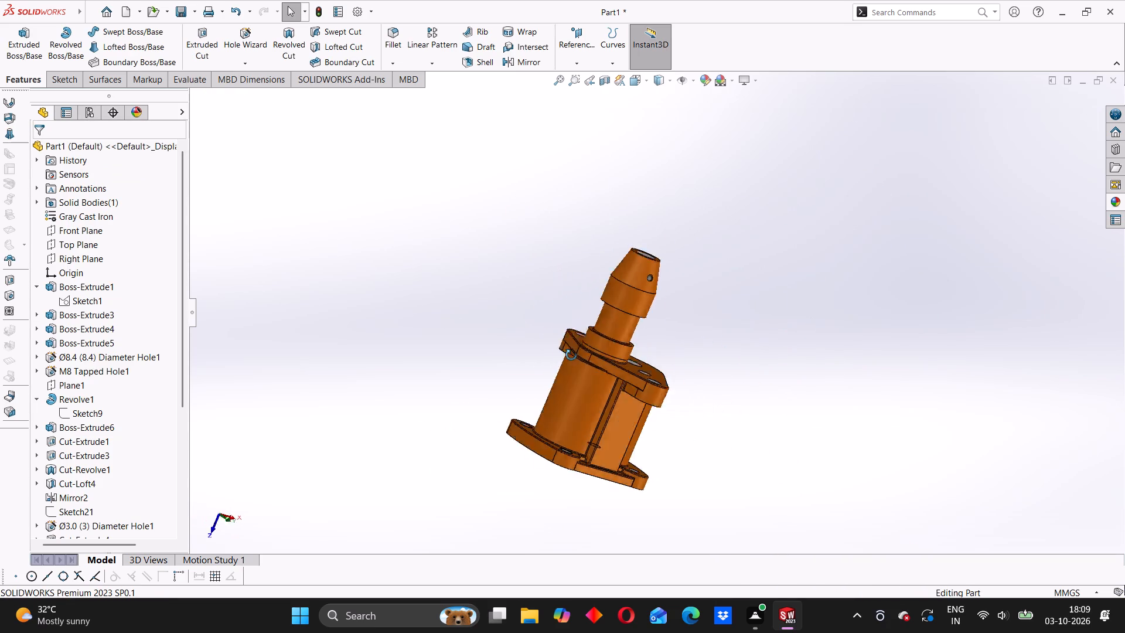
pyautogui.moveTo(571, 355); pyautogui.dragTo(399, 372, button='middle')
pyautogui.moveTo(693, 445); pyautogui.dragTo(643, 254, button='middle')
pyautogui.moveTo(649, 389); pyautogui.dragTo(736, 328, button='middle')
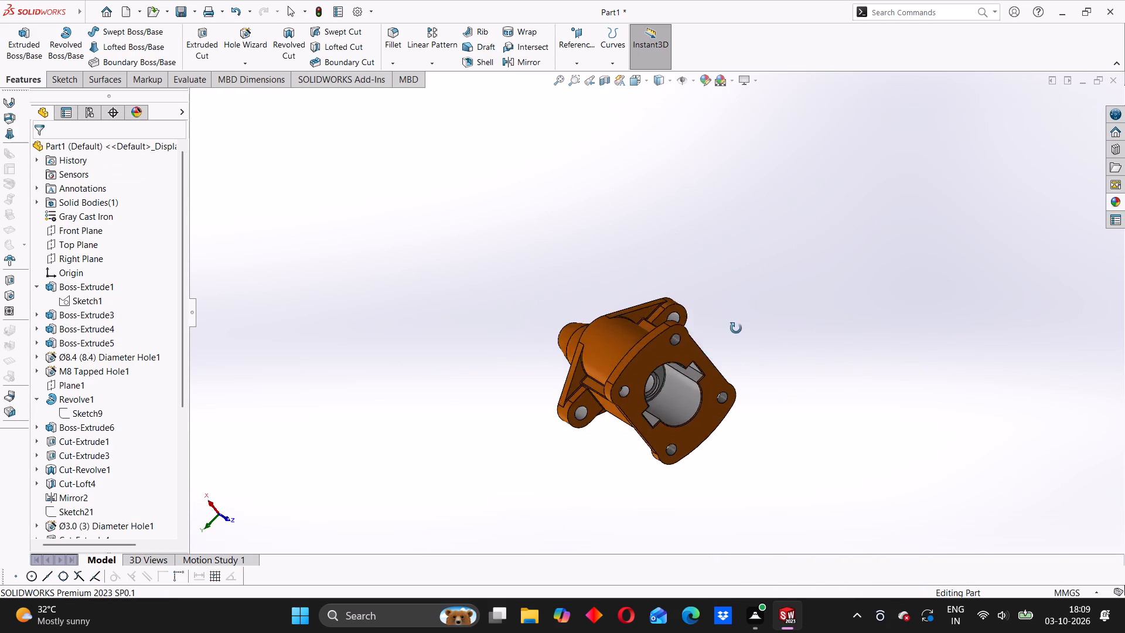
pyautogui.moveTo(736, 328); pyautogui.dragTo(752, 305, button='middle')
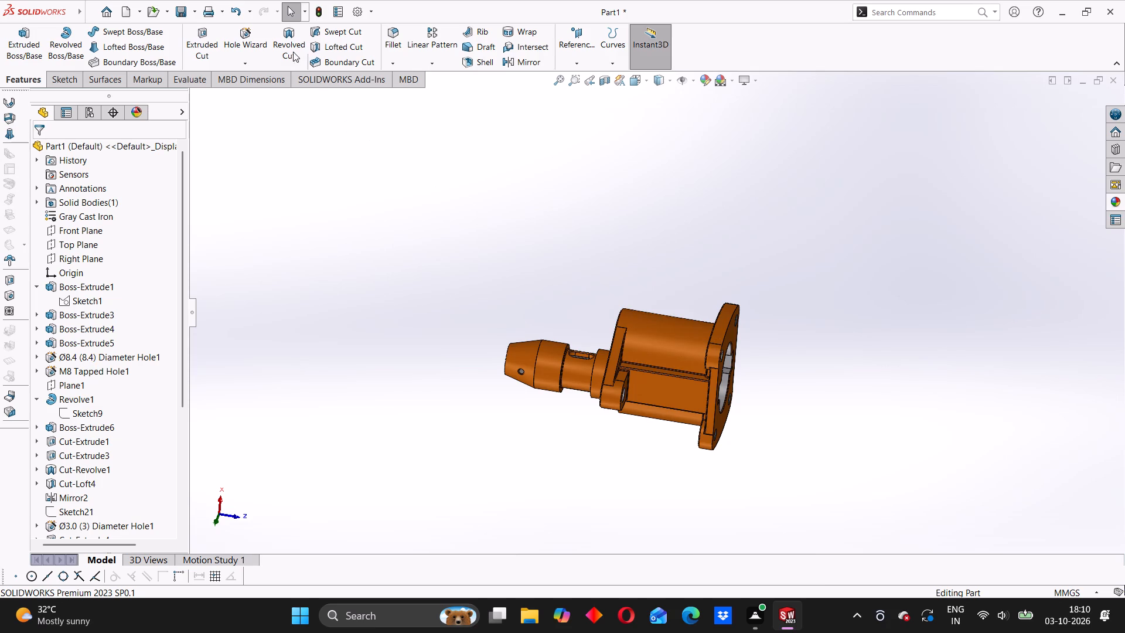
pyautogui.click(645, 80)
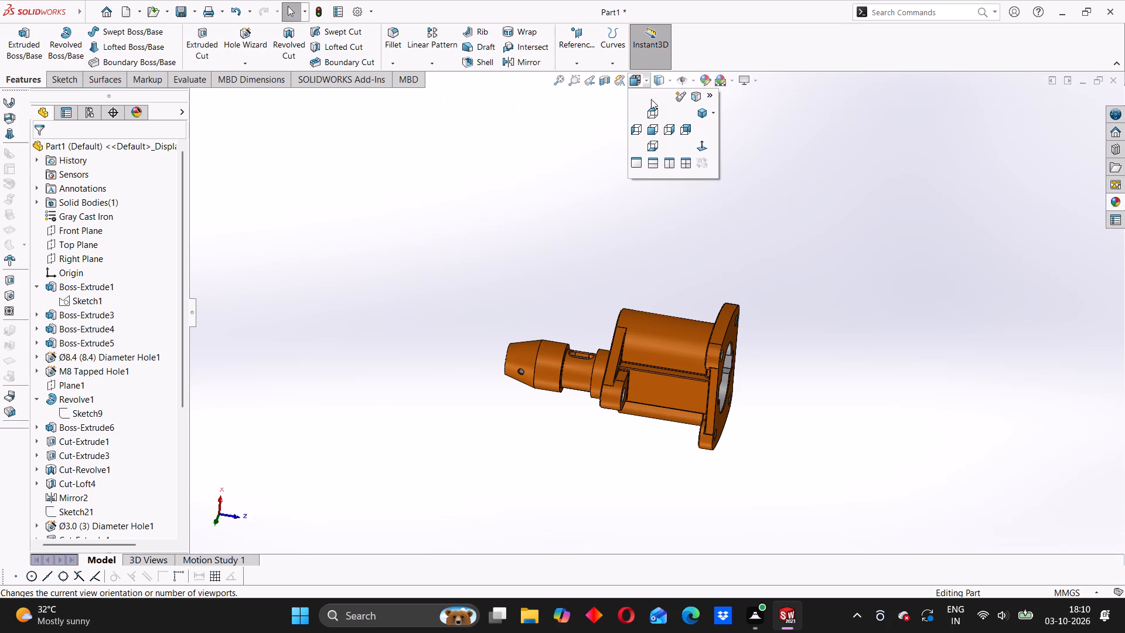
pyautogui.click(700, 146)
pyautogui.moveTo(599, 314); pyautogui.dragTo(628, 302, button='middle')
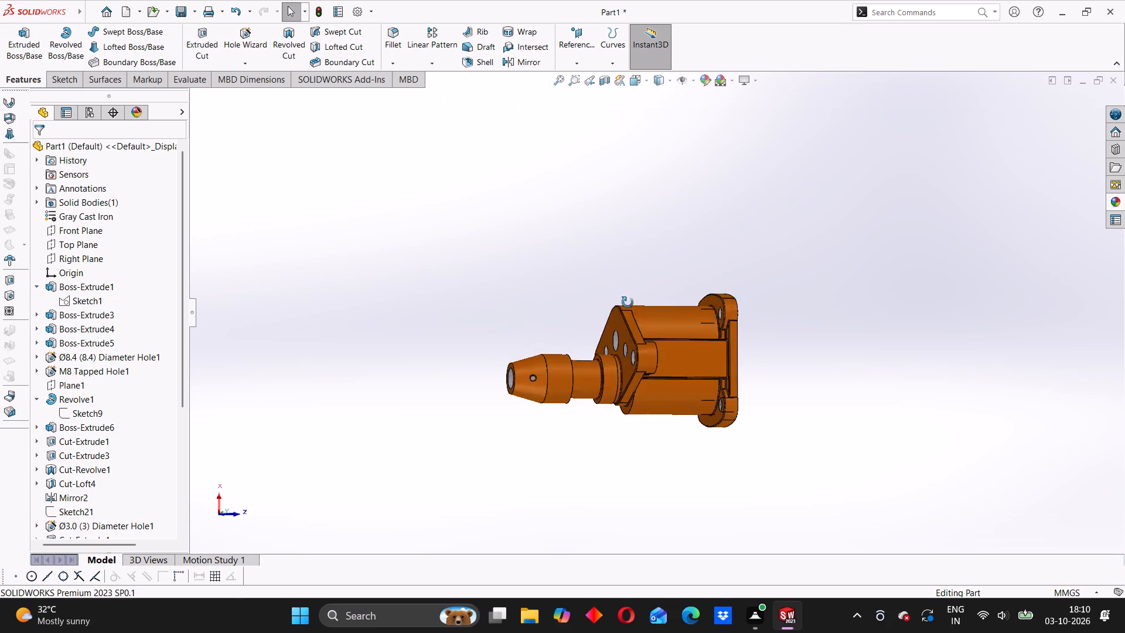
pyautogui.moveTo(628, 302); pyautogui.dragTo(718, 226, button='middle')
pyautogui.moveTo(667, 378); pyautogui.dragTo(707, 277, button='middle')
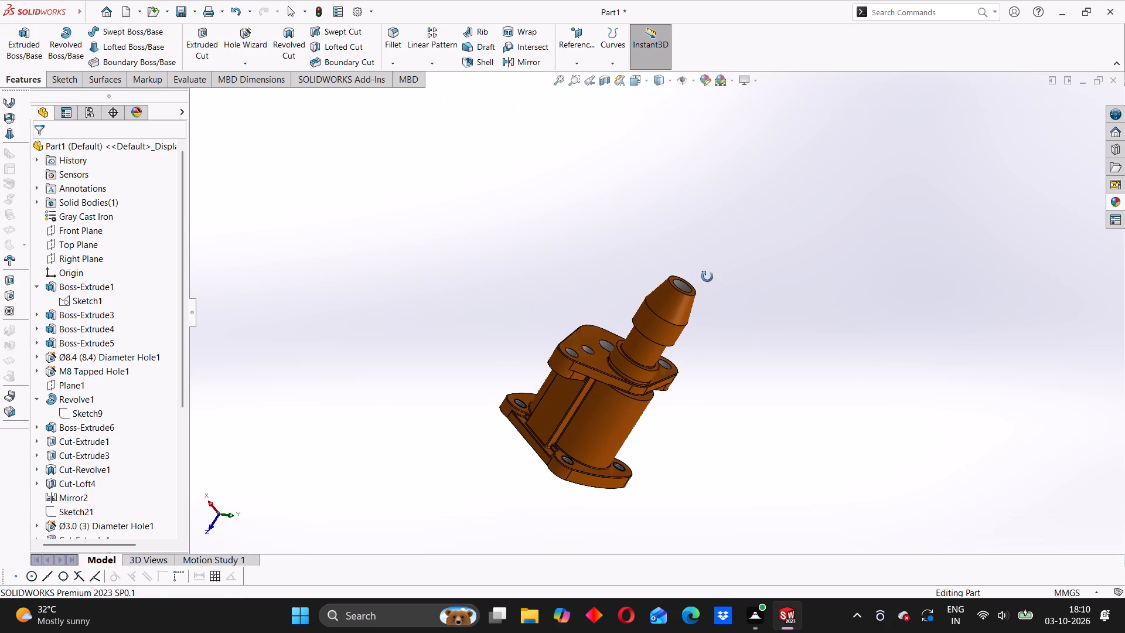
pyautogui.moveTo(707, 277); pyautogui.dragTo(702, 261, button='middle')
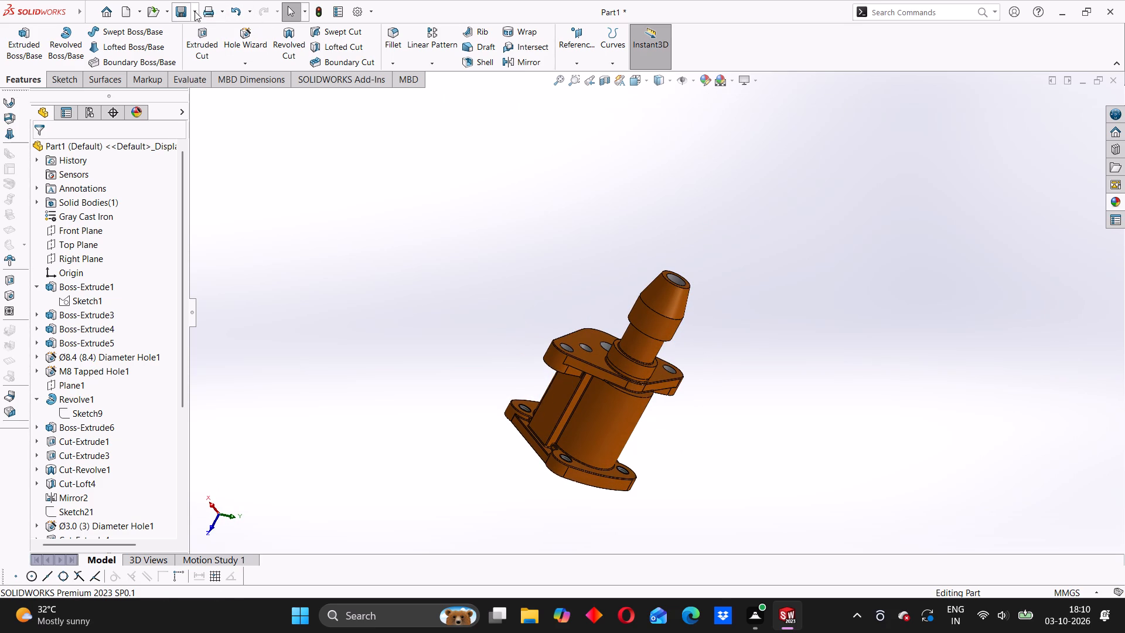
# Save the part in Downloads as a SOLIDWORKS part named 3D MODEL.
pyautogui.click(195, 11)
pyautogui.click(204, 48)
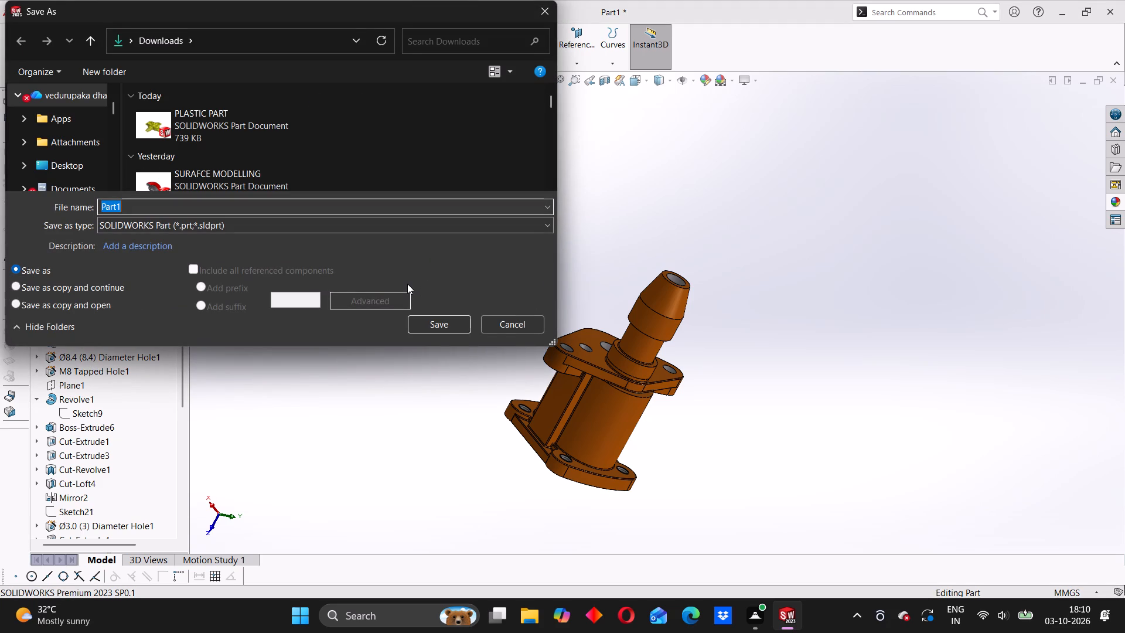
pyautogui.press('3')
pyautogui.write('D MODEL')
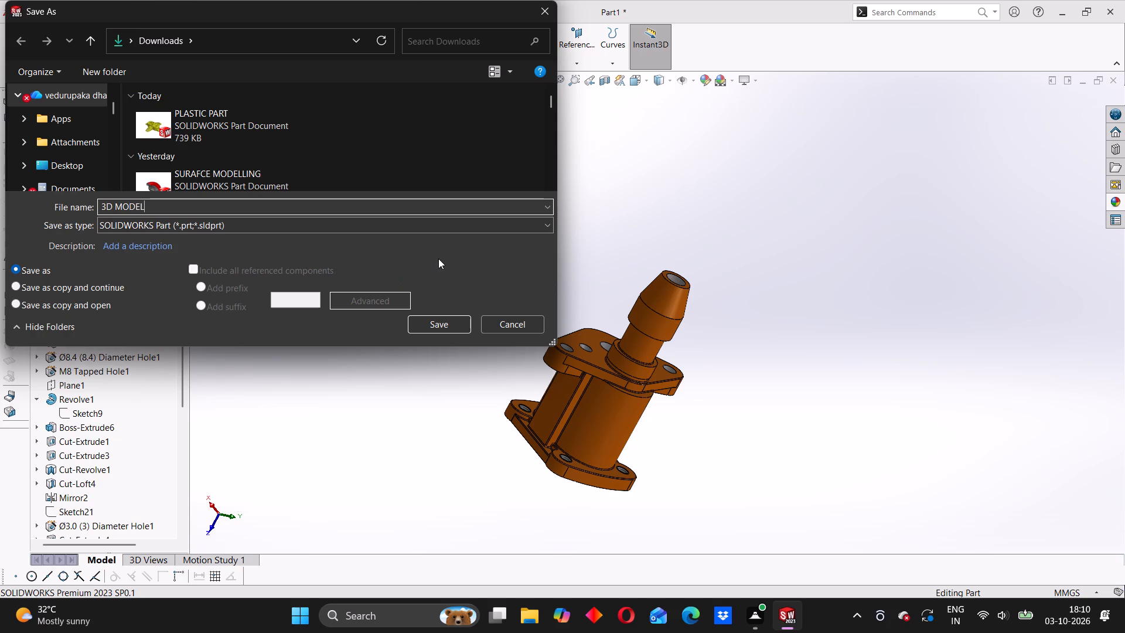
pyautogui.click(439, 326)
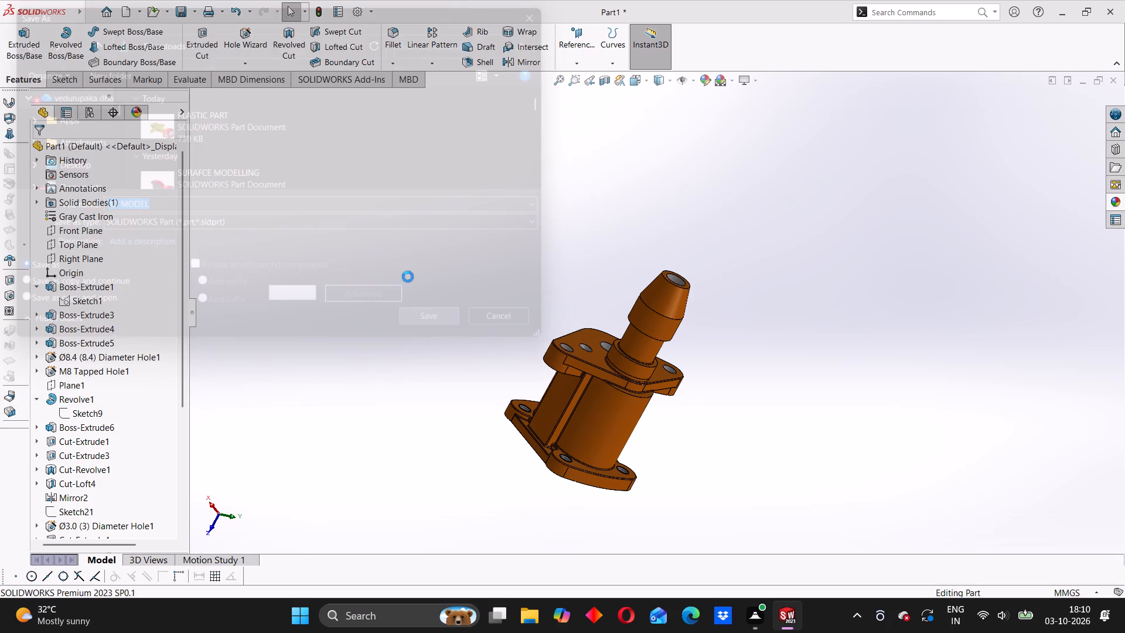
# Save a copy of the model in Downloads as a PDF named 3D MODEL.
pyautogui.click(197, 12)
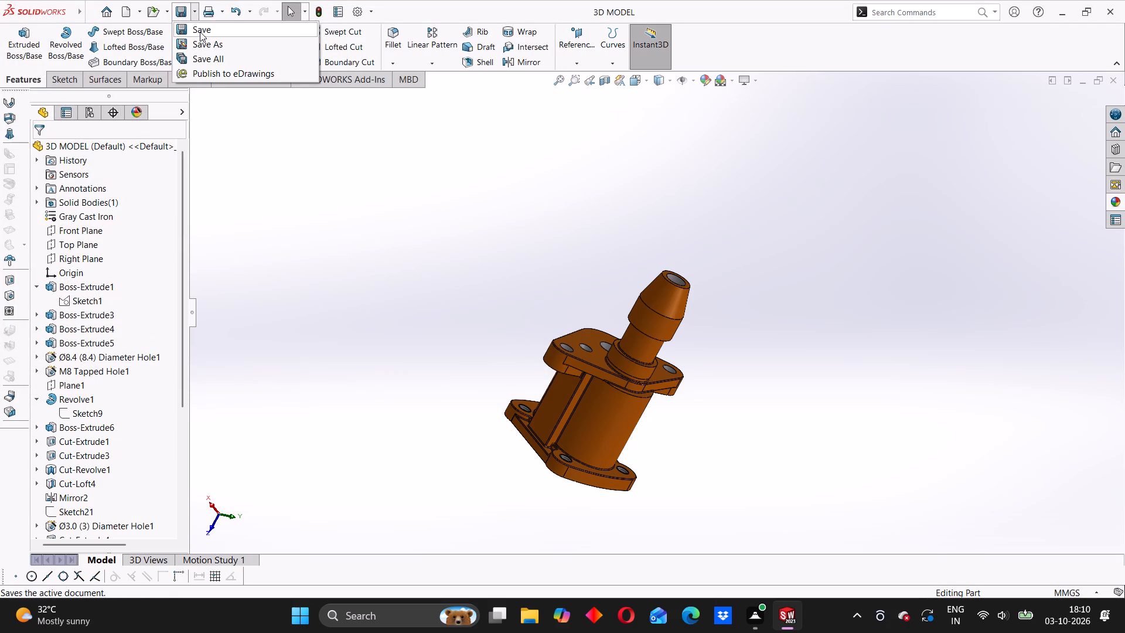
pyautogui.click(205, 42)
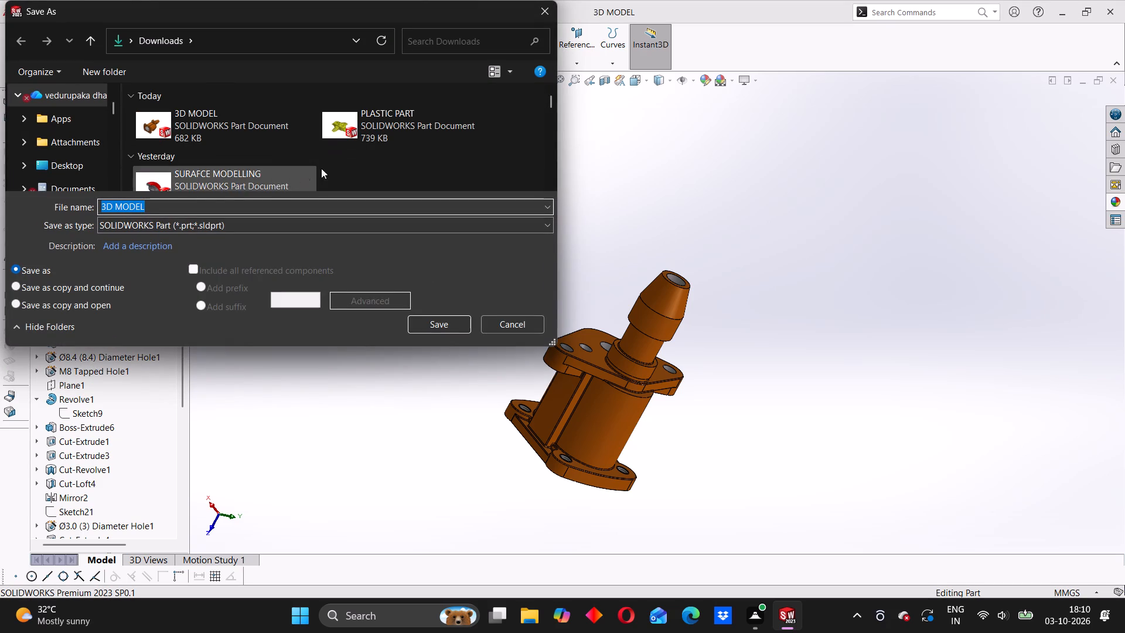
pyautogui.click(434, 227)
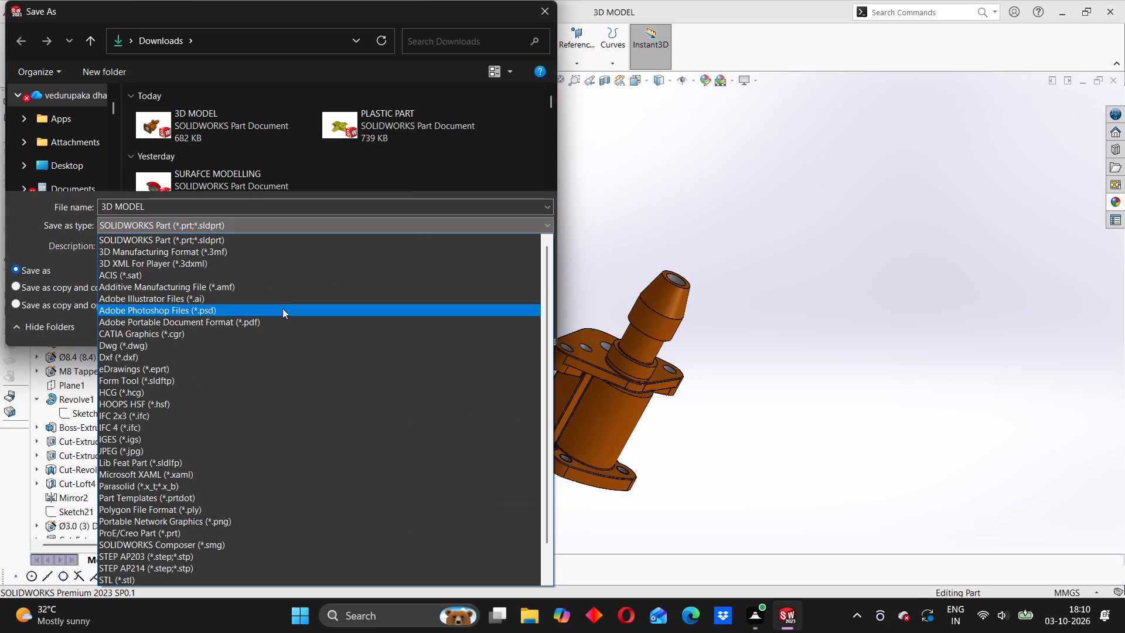
pyautogui.click(254, 321)
pyautogui.click(434, 348)
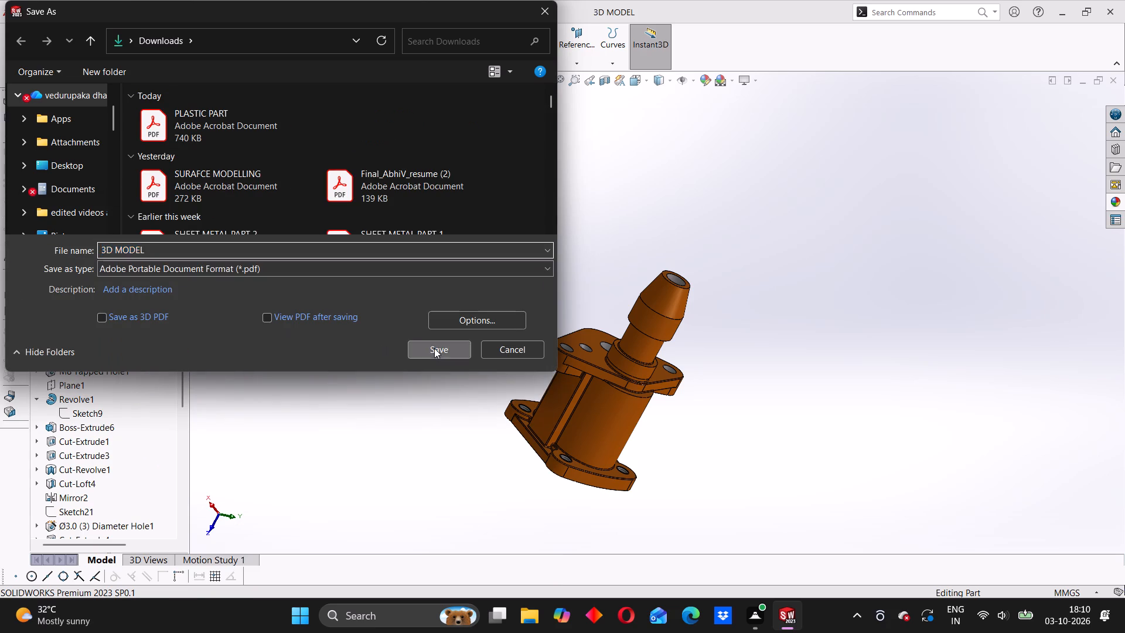